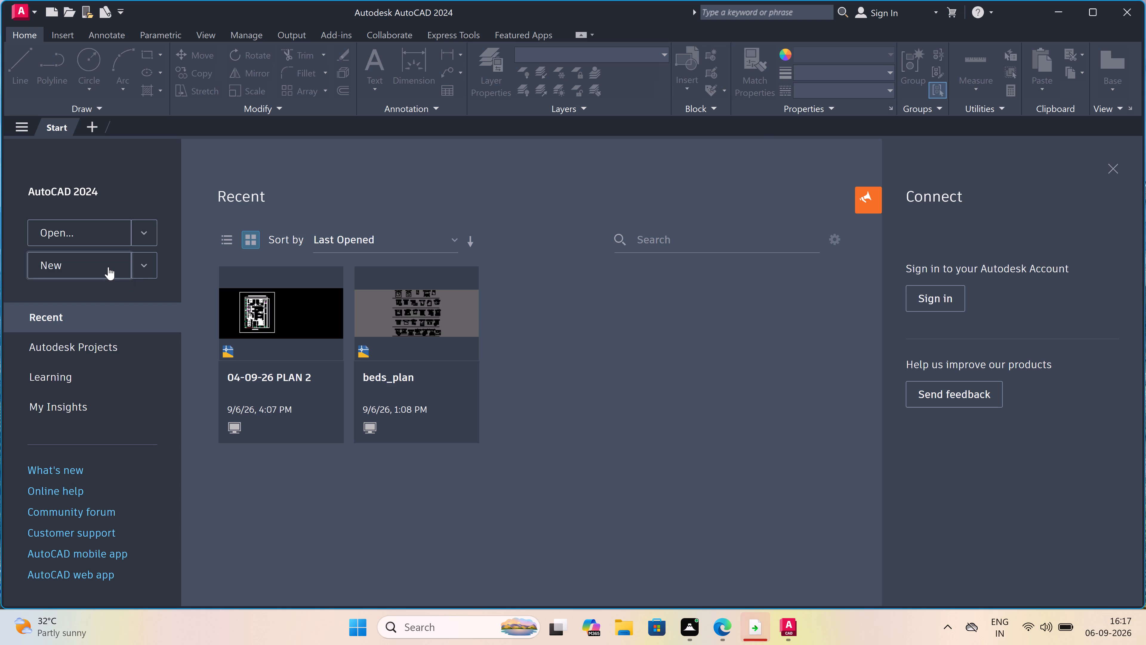
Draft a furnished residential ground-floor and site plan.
Create a new blank drawing.
{"action": "left_click", "coordinate": [74, 264]}
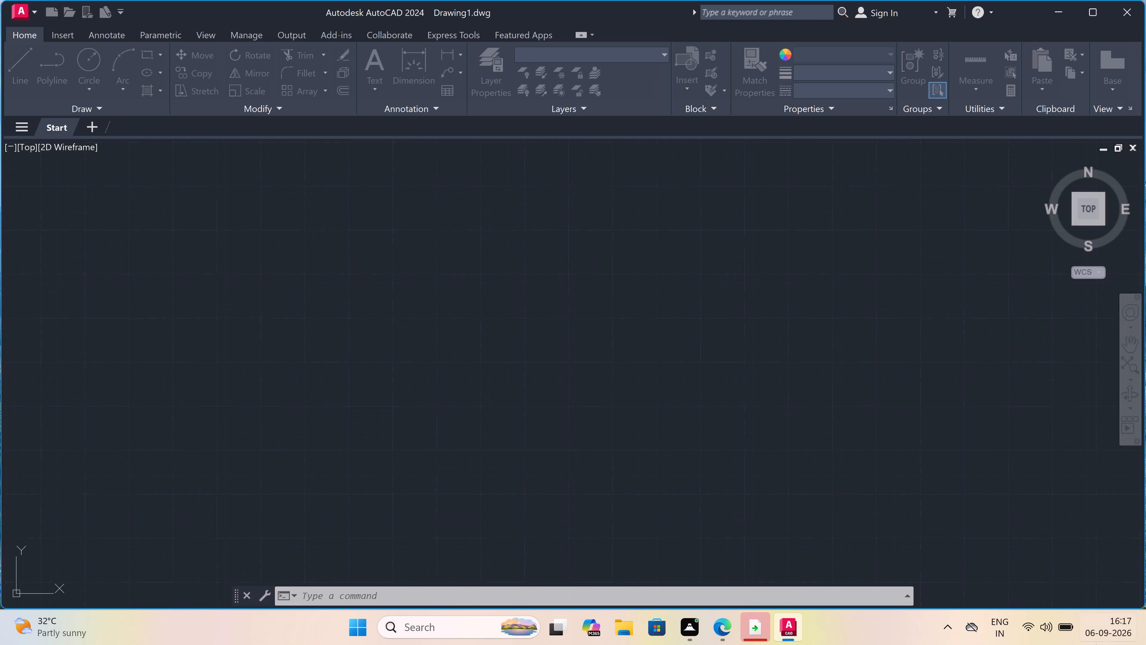
Raise the display brightness slightly in the system quick settings and return to the new drawing.
{"action": "left_click", "coordinate": [1022, 623]}
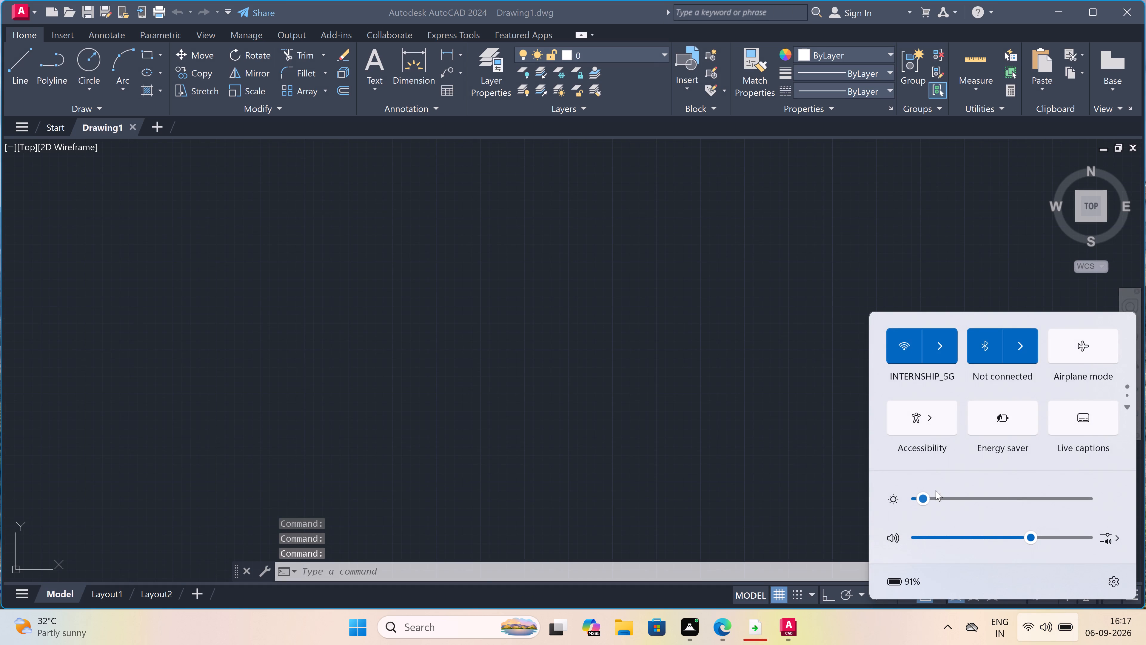
{"action": "left_click", "coordinate": [934, 497]}
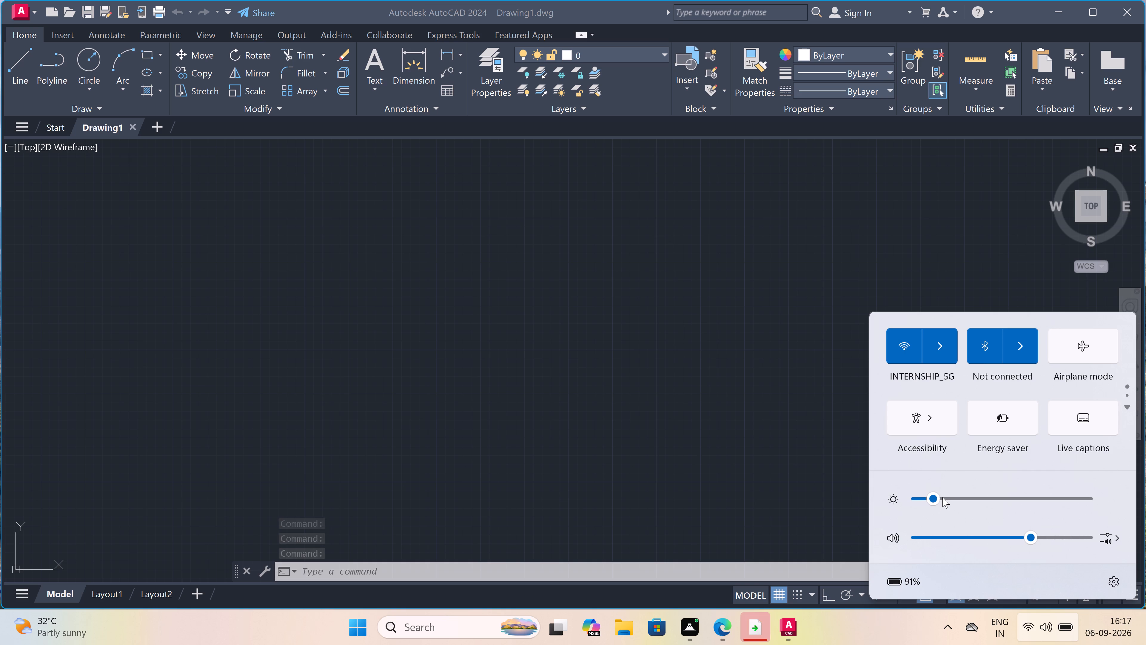
{"action": "left_click", "coordinate": [942, 497]}
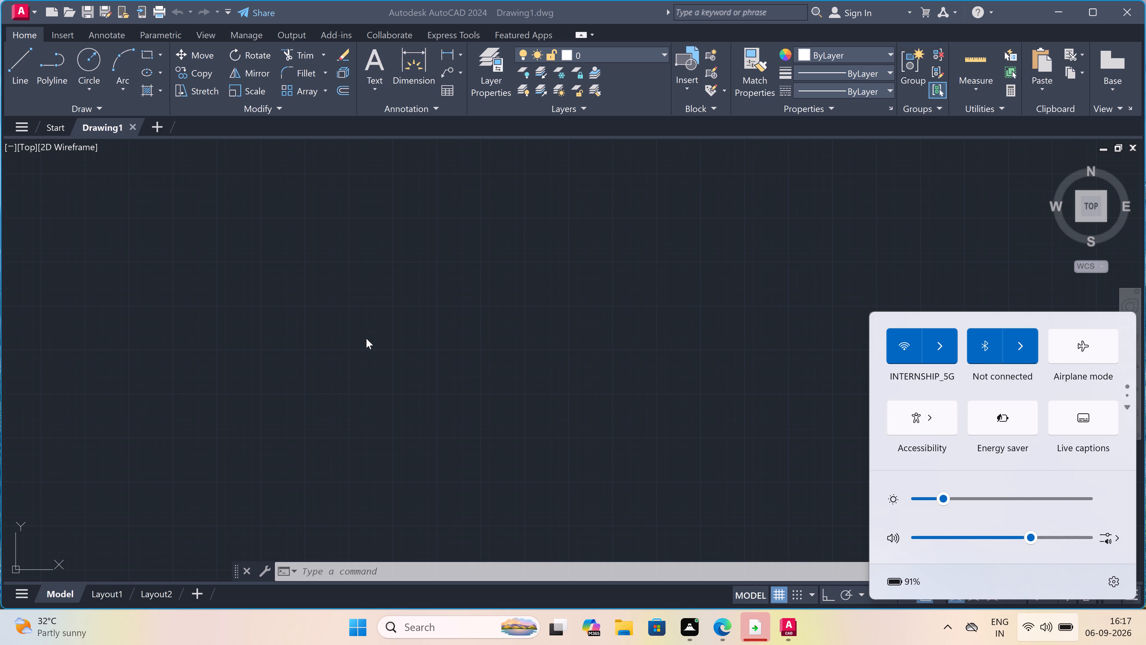
{"action": "left_click", "coordinate": [457, 319]}
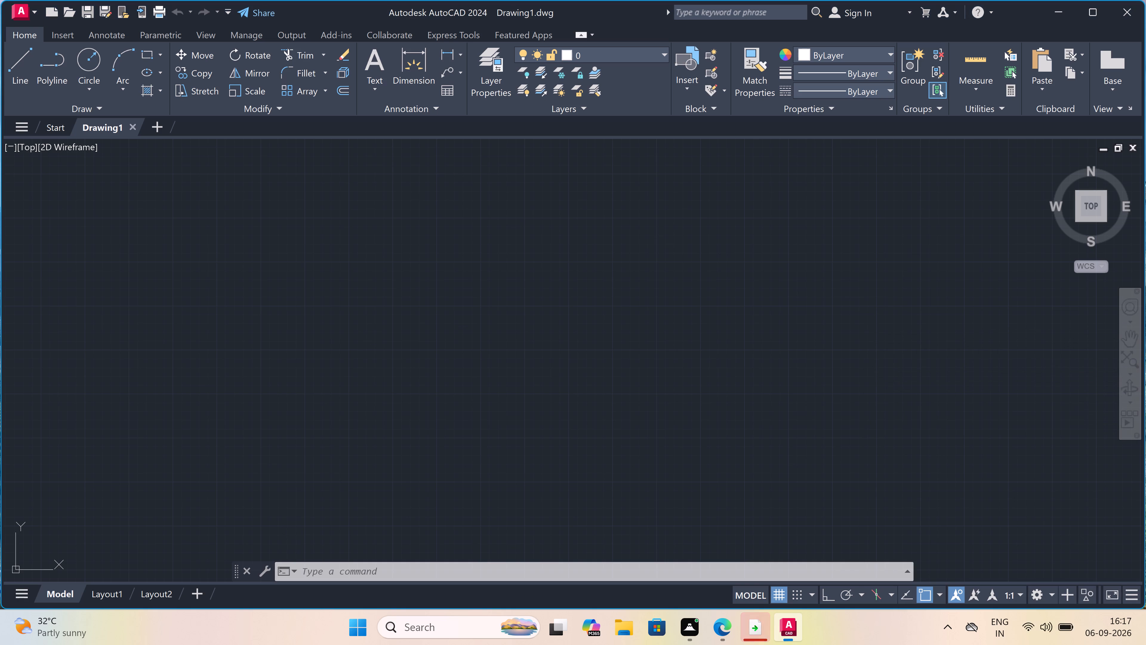
Configure the drawing units to Engineering length with 0'-0" precision and an insertion scale in inches.
{"action": "type", "text": "un"}
{"action": "key", "text": "space"}
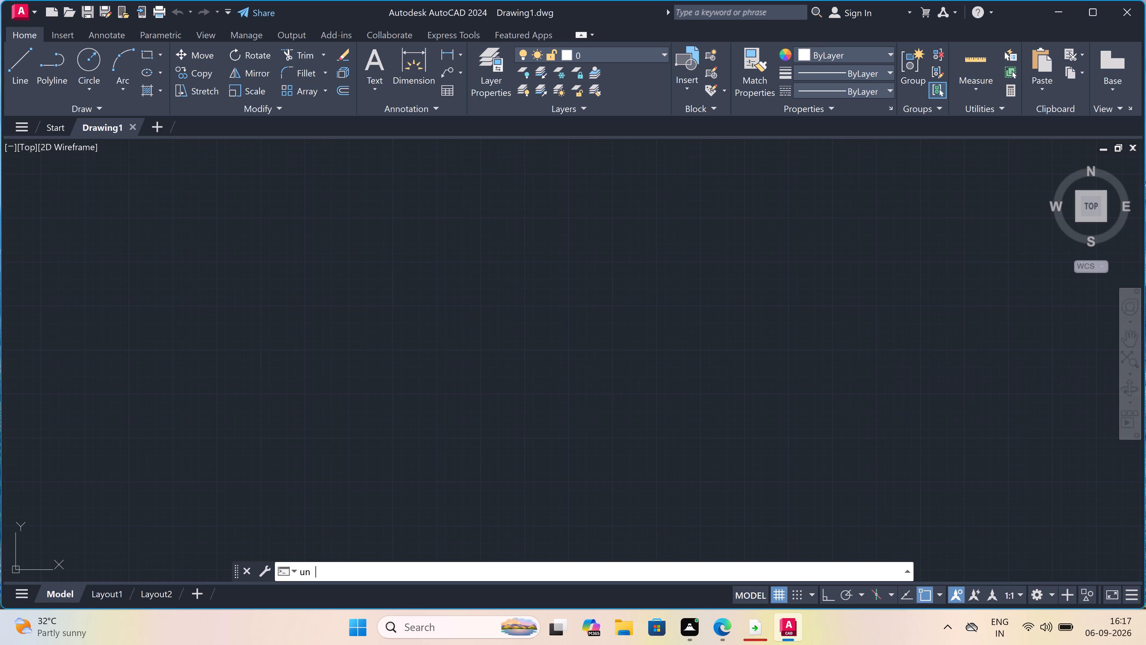
{"action": "left_click", "coordinate": [477, 207]}
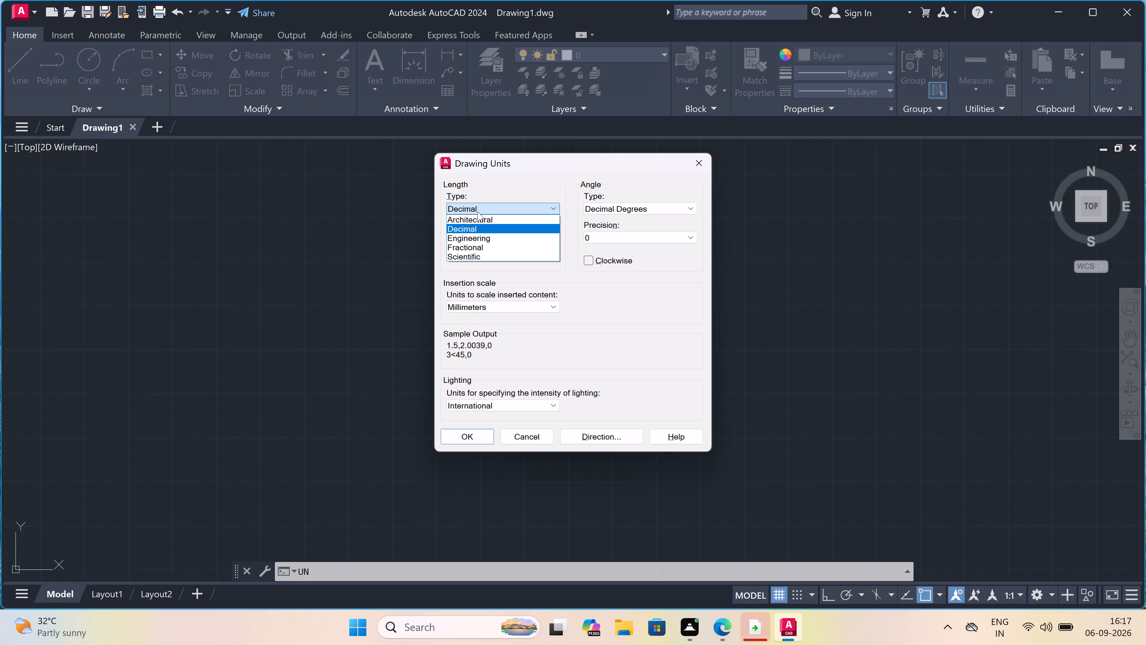
{"action": "left_click", "coordinate": [477, 239]}
{"action": "left_click", "coordinate": [483, 236]}
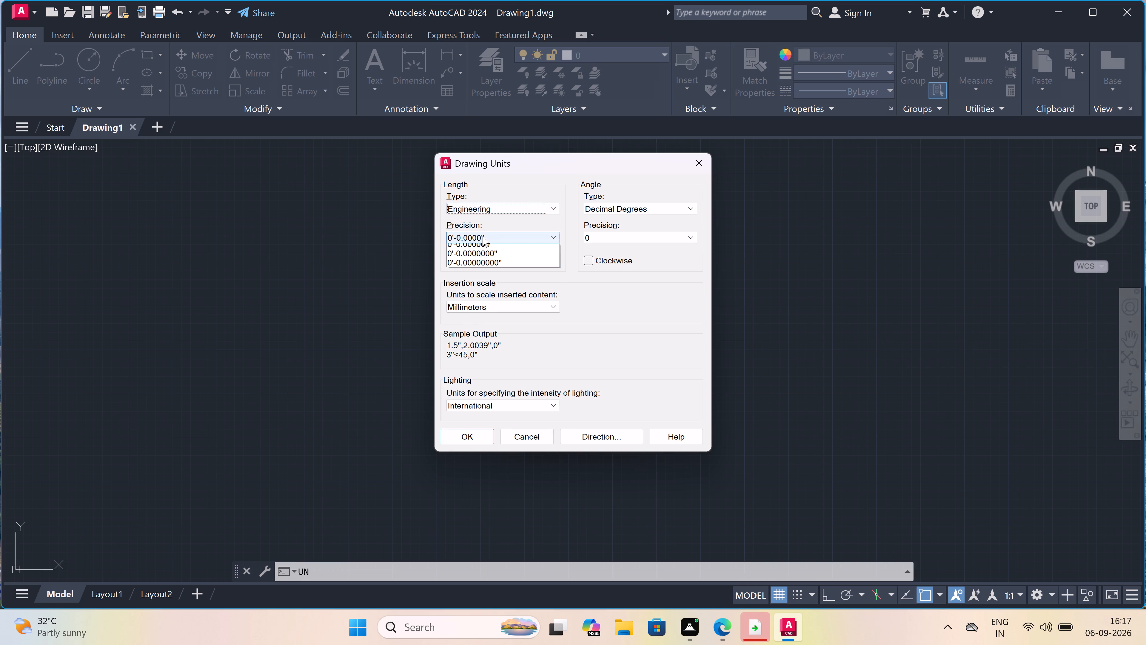
{"action": "left_click", "coordinate": [483, 250]}
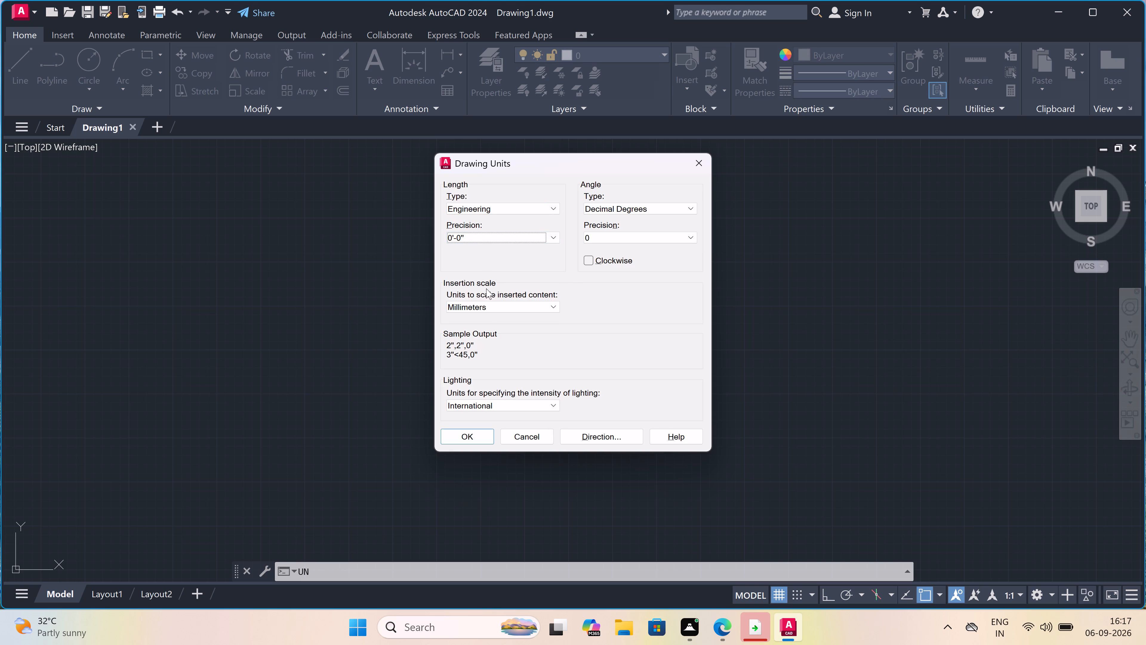
{"action": "left_click", "coordinate": [480, 305]}
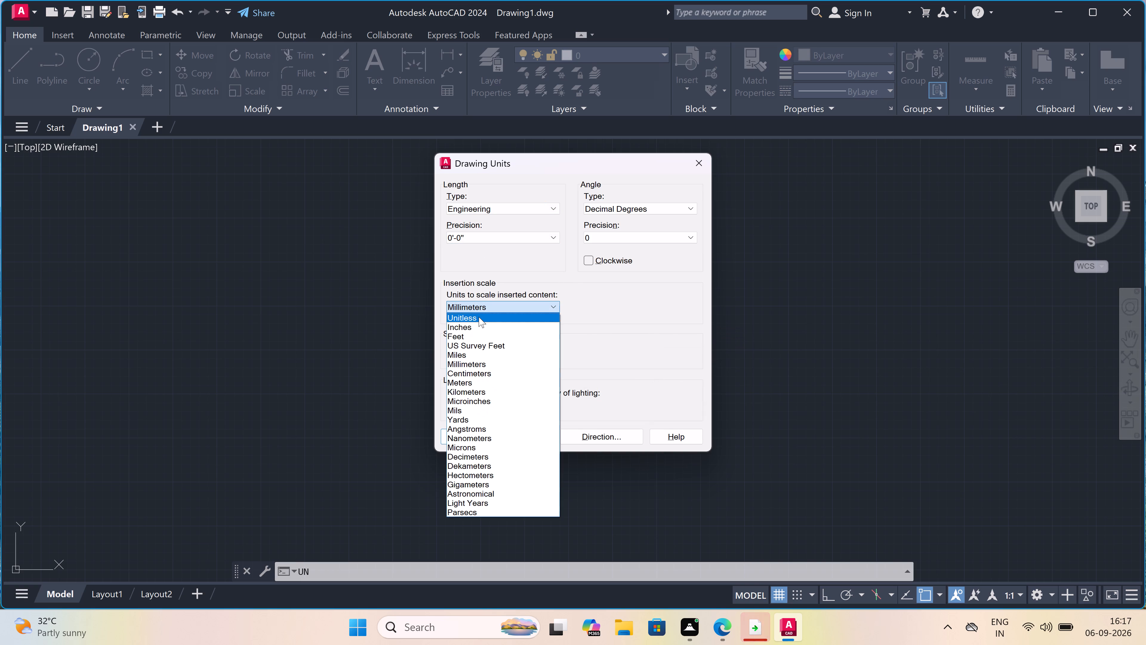
{"action": "left_click", "coordinate": [472, 326]}
{"action": "left_click", "coordinate": [453, 433]}
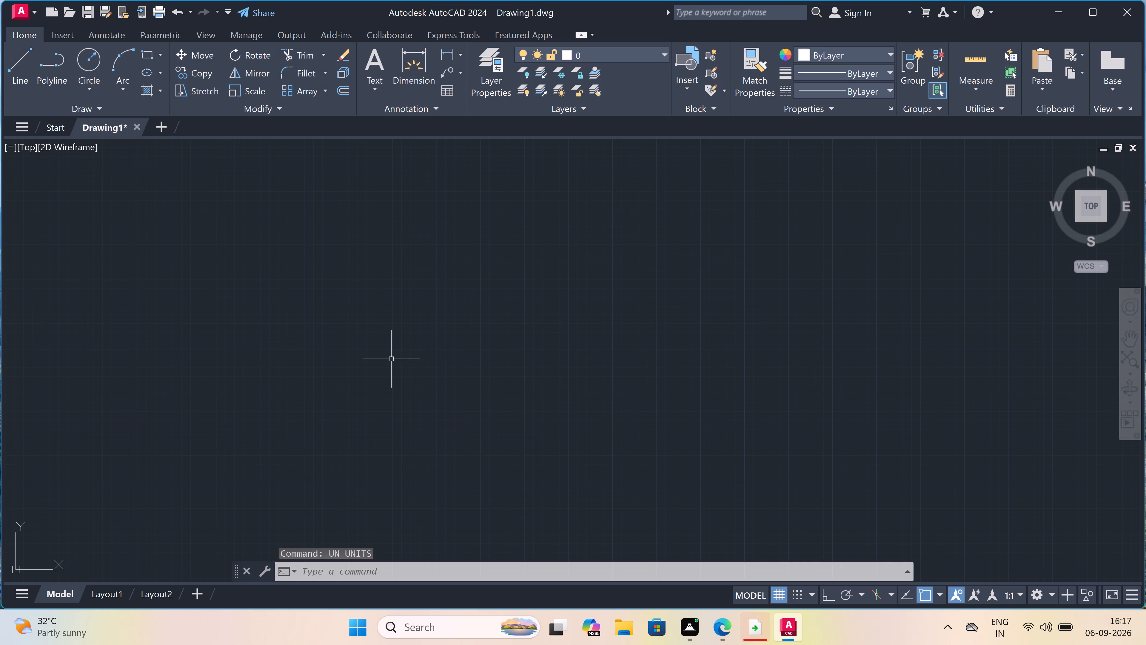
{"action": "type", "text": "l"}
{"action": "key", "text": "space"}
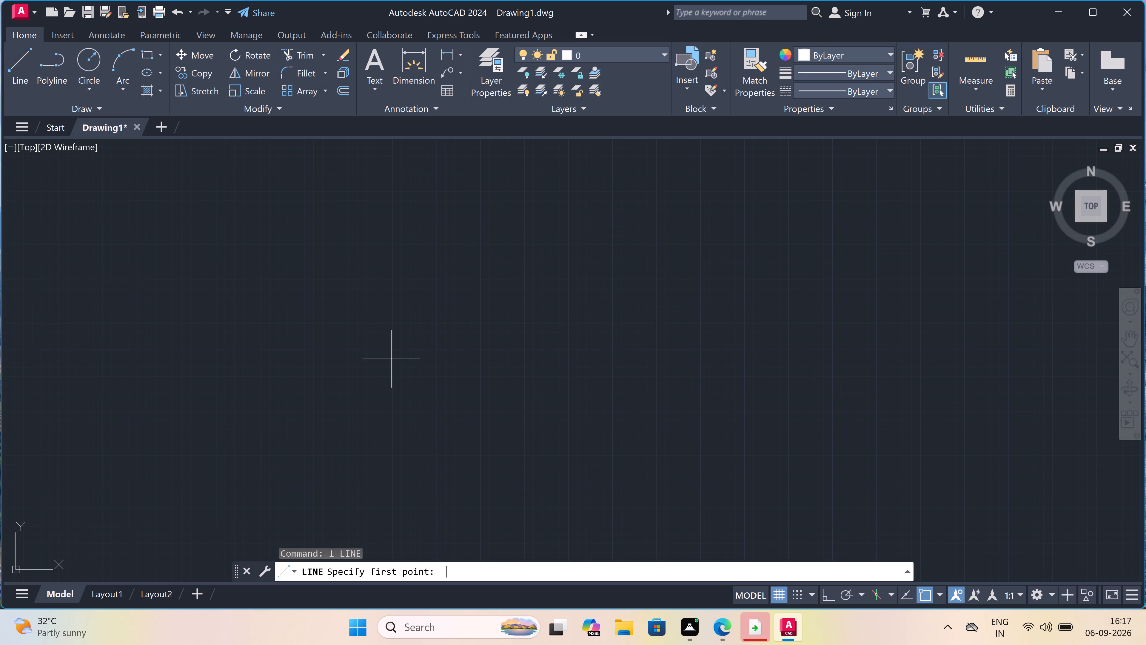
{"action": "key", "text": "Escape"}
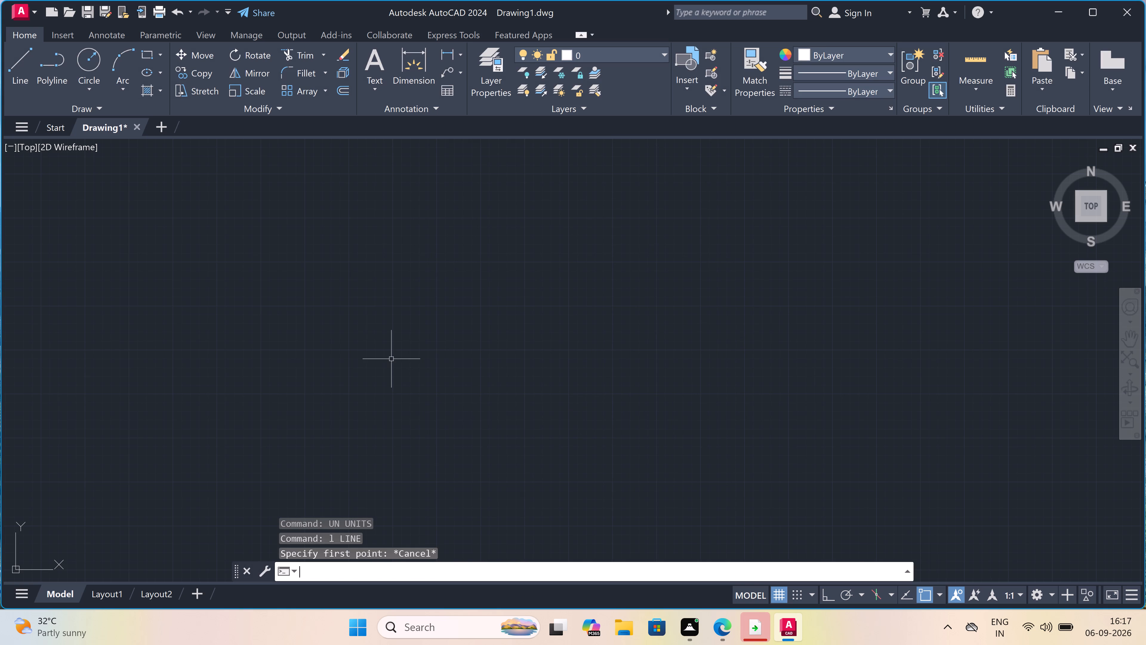
With Ortho on, draw one vertical and one horizontal construction line (XLINE) crossing at a common point in the upper drawing area.
{"action": "type", "text": "xl"}
{"action": "key", "text": "space"}
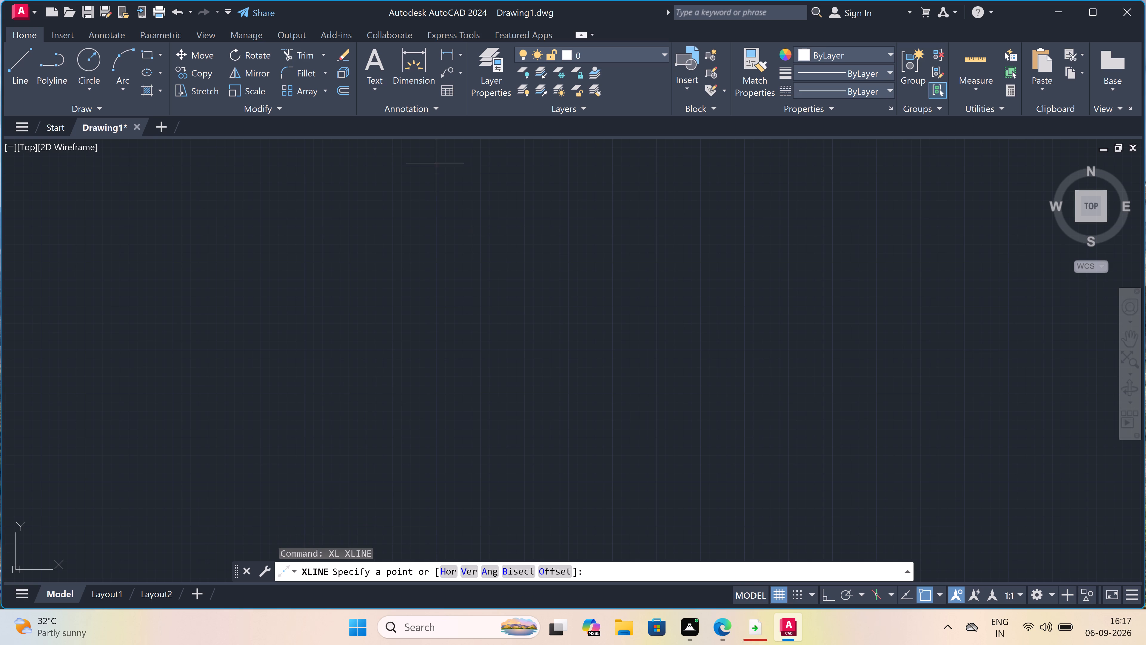
{"action": "left_click", "coordinate": [349, 187]}
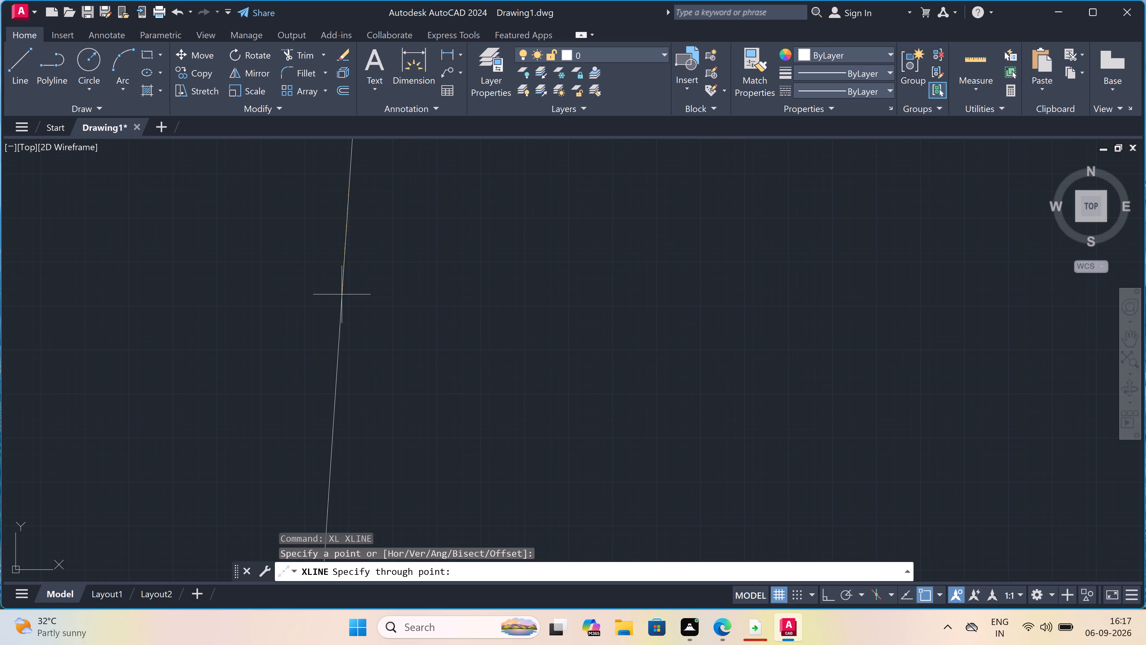
{"action": "key", "text": "F8"}
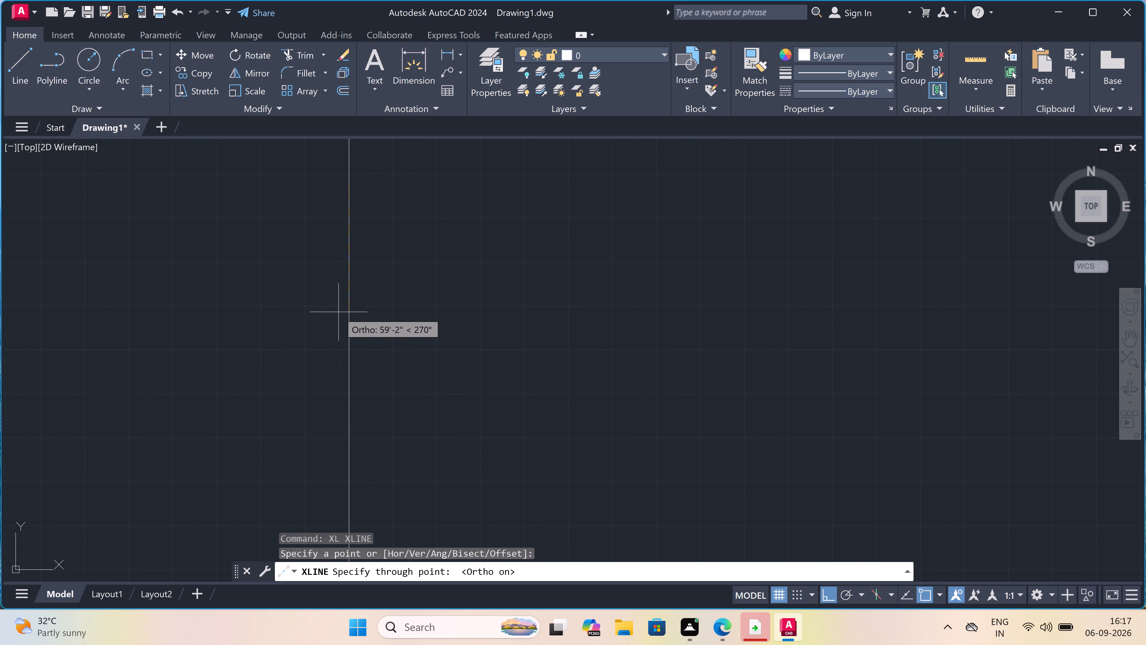
{"action": "left_click", "coordinate": [337, 317]}
{"action": "left_click", "coordinate": [320, 168]}
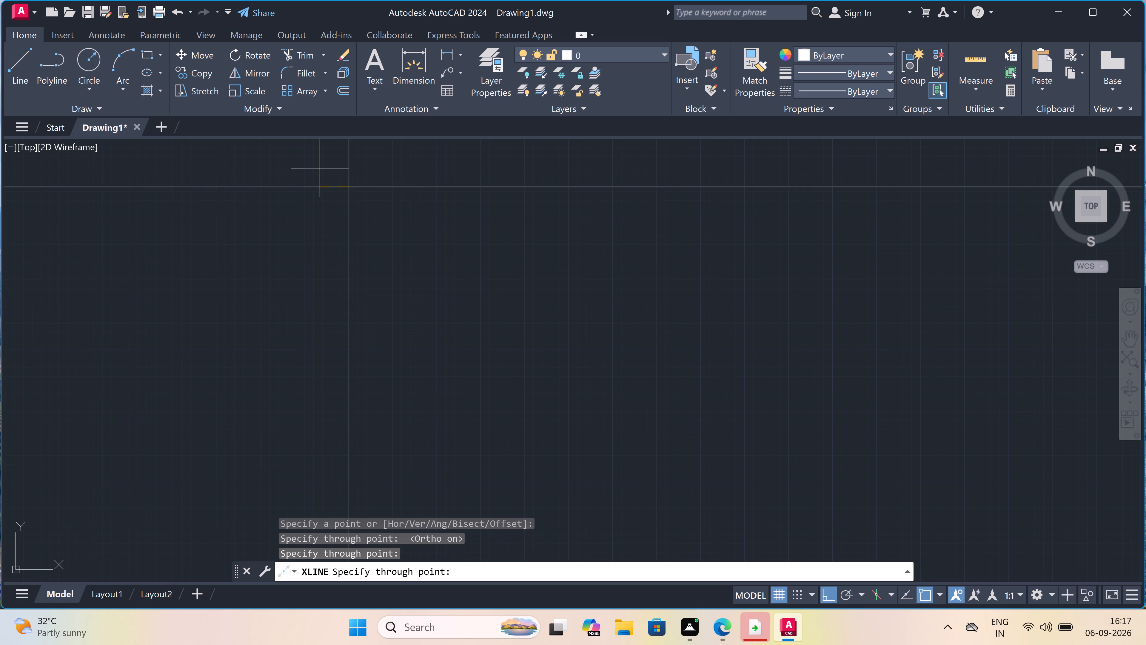
{"action": "key", "text": "Escape"}
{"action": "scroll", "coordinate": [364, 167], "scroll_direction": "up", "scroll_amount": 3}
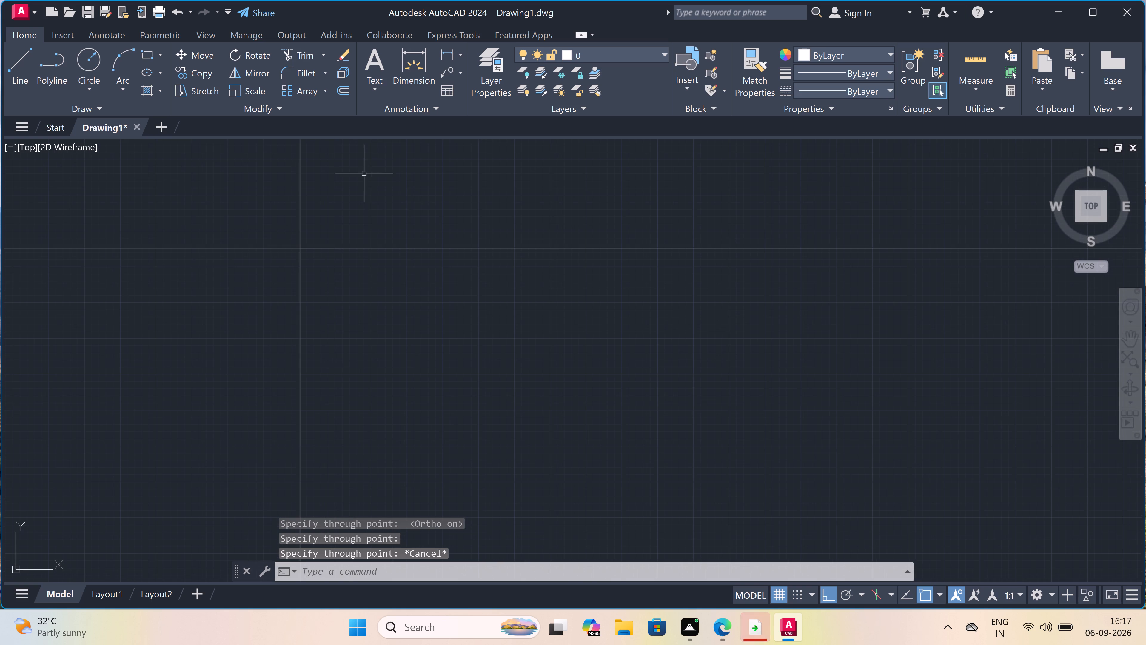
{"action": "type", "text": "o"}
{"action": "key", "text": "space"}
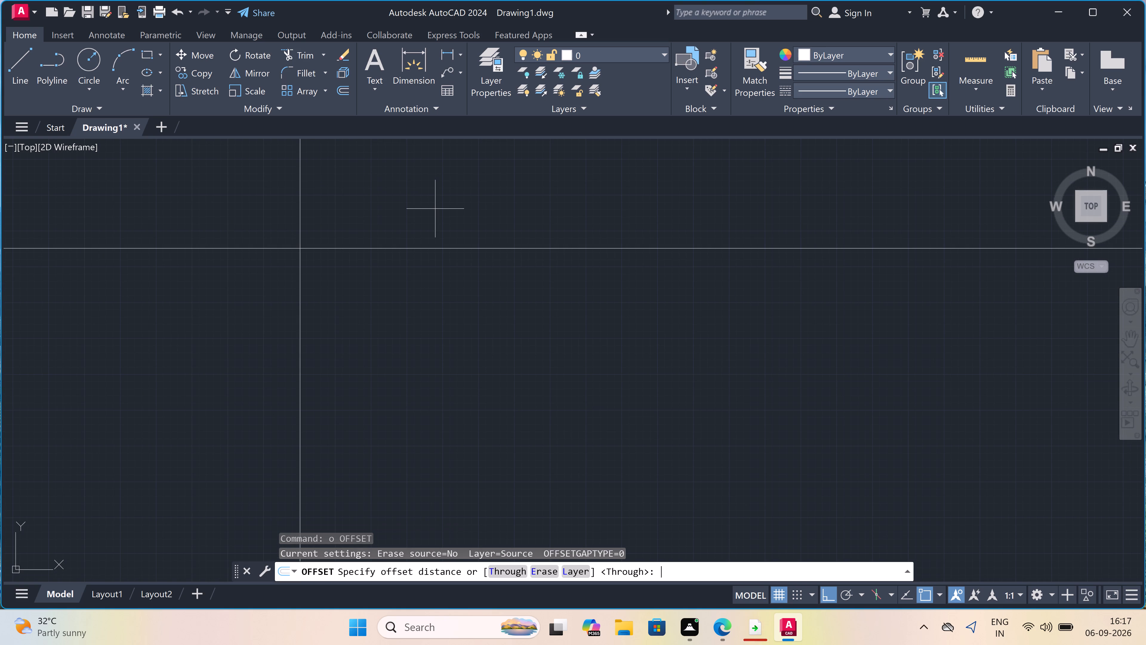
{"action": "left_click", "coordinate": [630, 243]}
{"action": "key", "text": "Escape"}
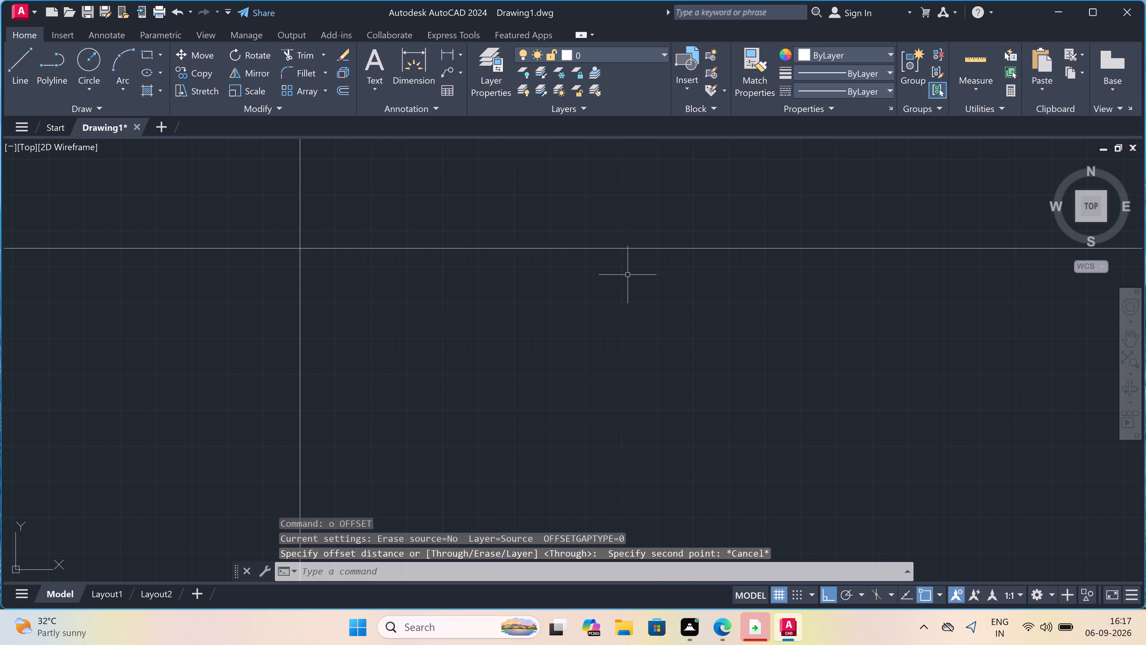
Draw a 9" vertical line down from the horizontal construction line, followed by a longer freehand segment continuing straight down.
{"action": "scroll", "coordinate": [625, 263], "scroll_direction": "up", "scroll_amount": 2}
{"action": "type", "text": "l"}
{"action": "key", "text": "space"}
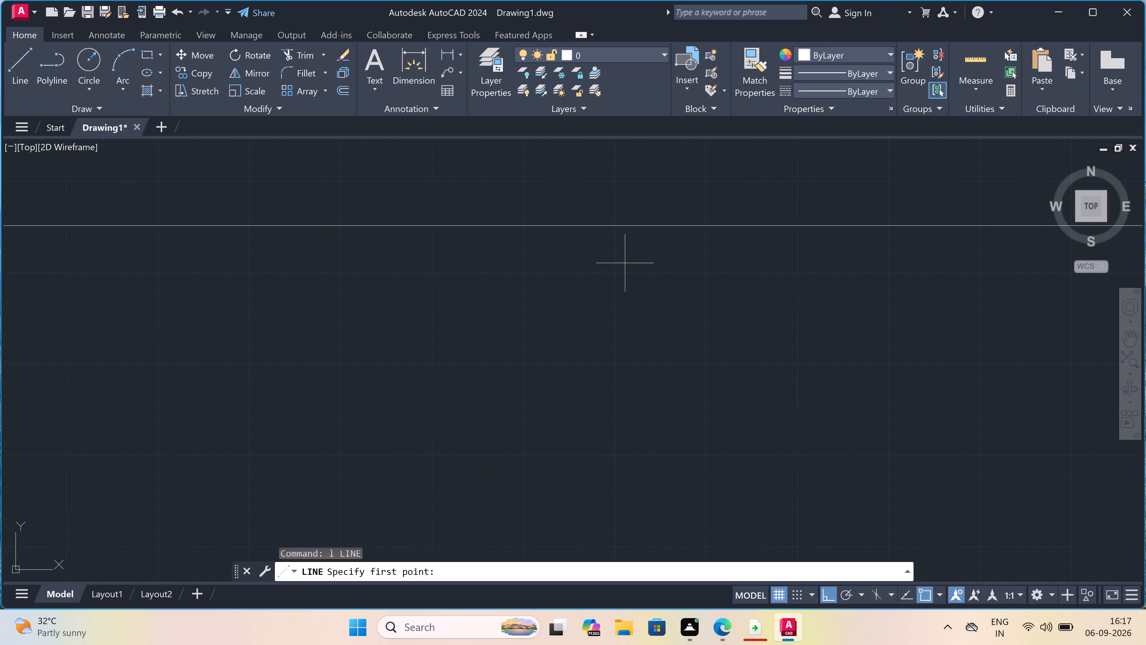
{"action": "left_click", "coordinate": [617, 225]}
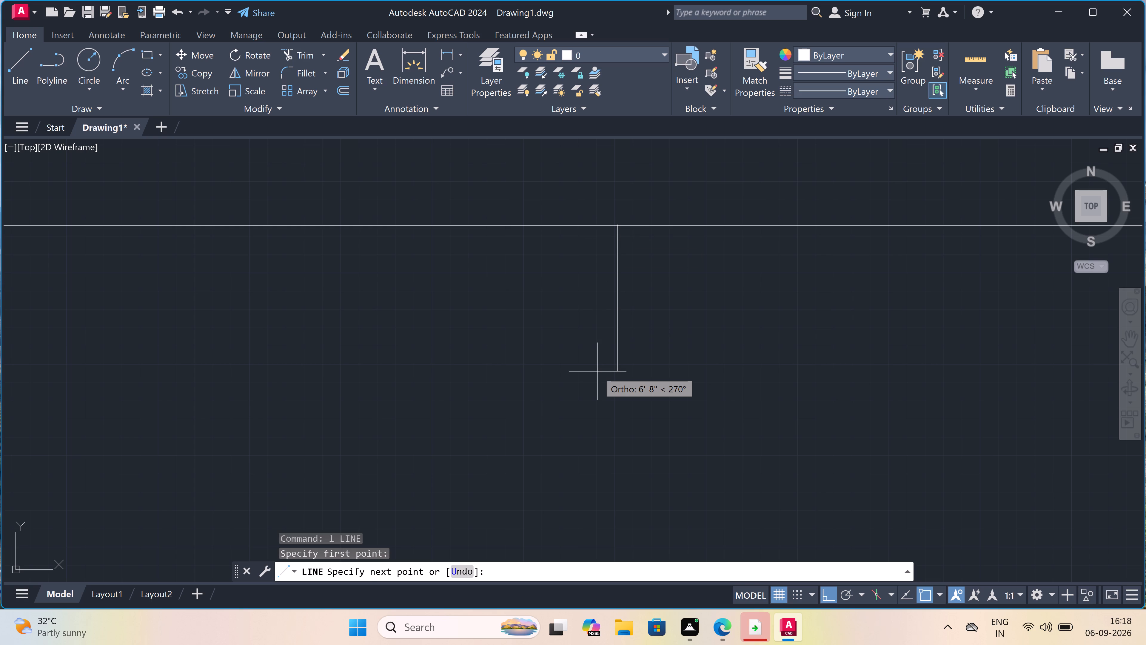
{"action": "type", "text": "9\""}
{"action": "key", "text": "space"}
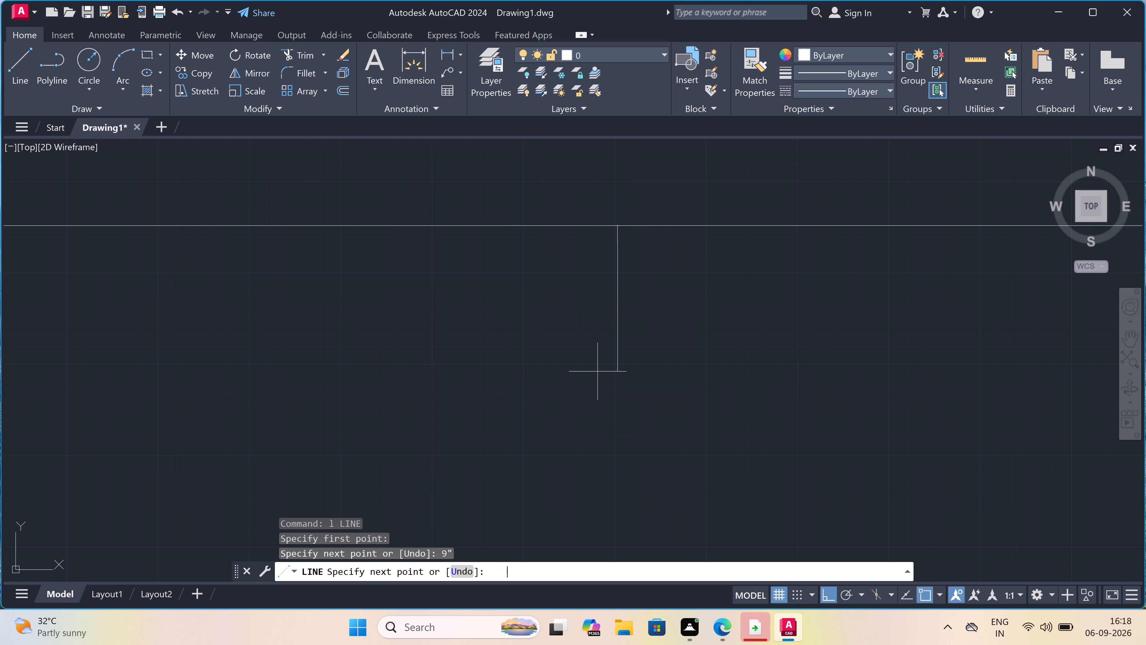
{"action": "left_click", "coordinate": [599, 354]}
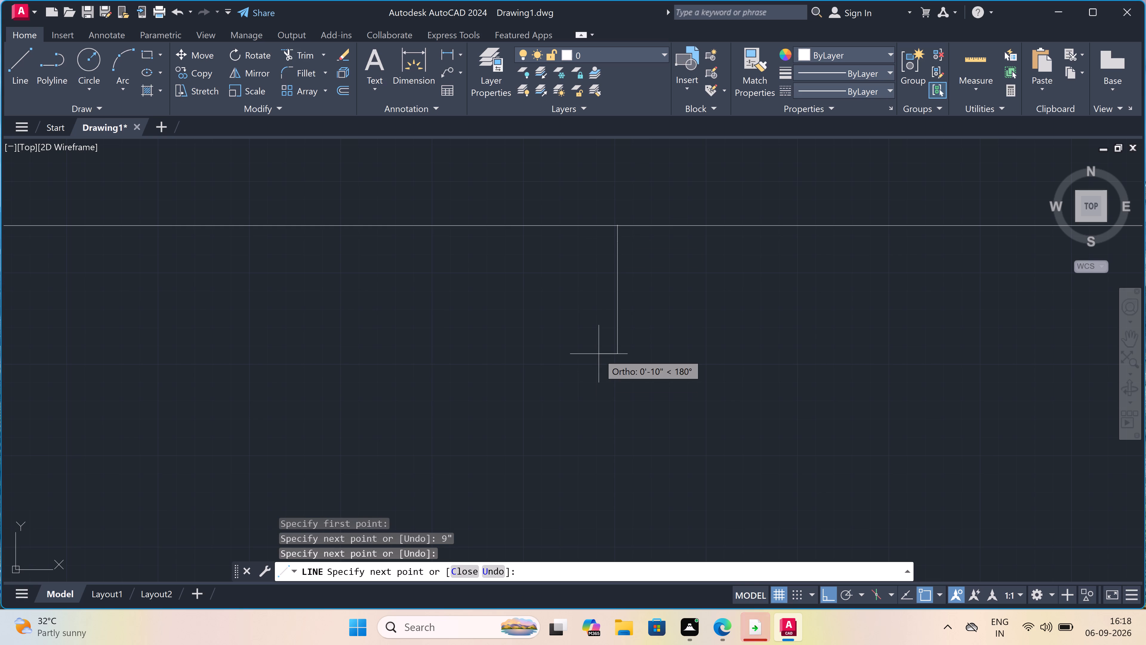
{"action": "key", "text": "Escape"}
Delete the longer vertical segment below the 9" line.
{"action": "left_click_drag", "start_coordinate": [665, 285], "coordinate": [649, 292]}
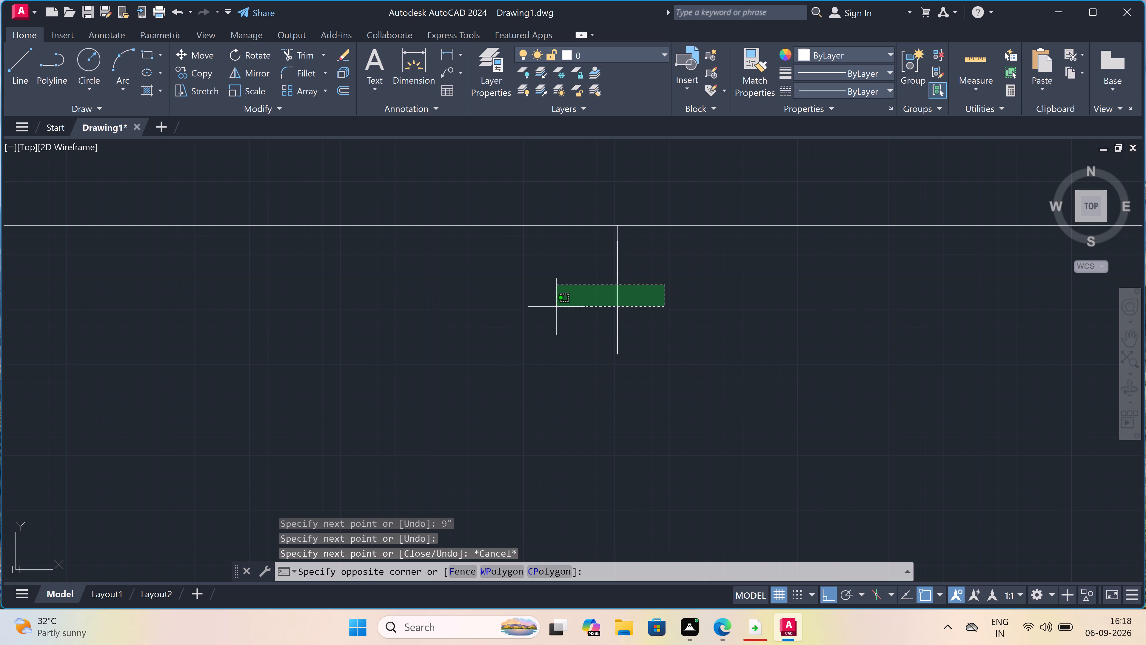
{"action": "double_click", "coordinate": [545, 313]}
{"action": "key", "text": "Delete"}
Offset the horizontal construction line 9" downward and the vertical construction line 9" to its right.
{"action": "type", "text": "o"}
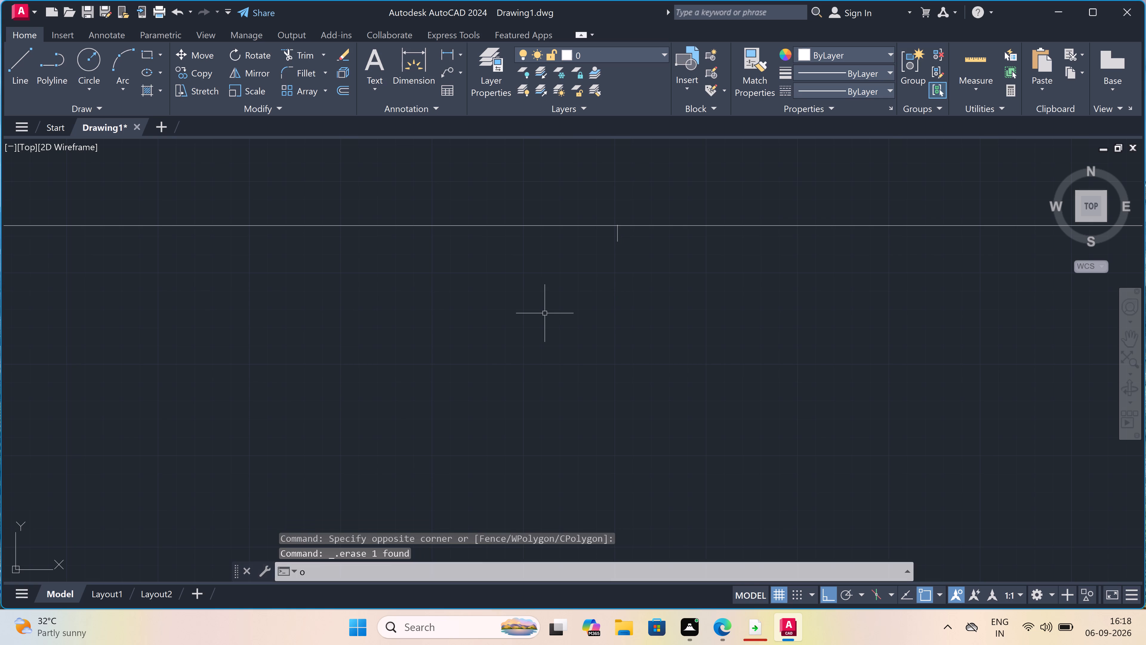
{"action": "key", "text": "space"}
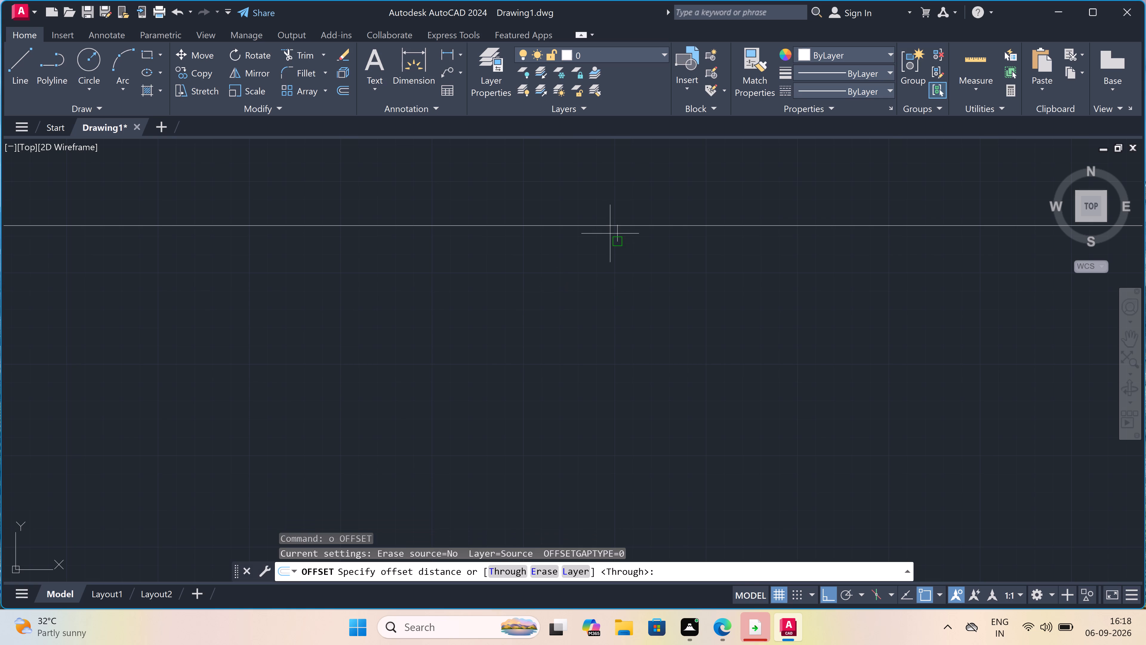
{"action": "left_click_drag", "start_coordinate": [548, 228], "coordinate": [549, 232]}
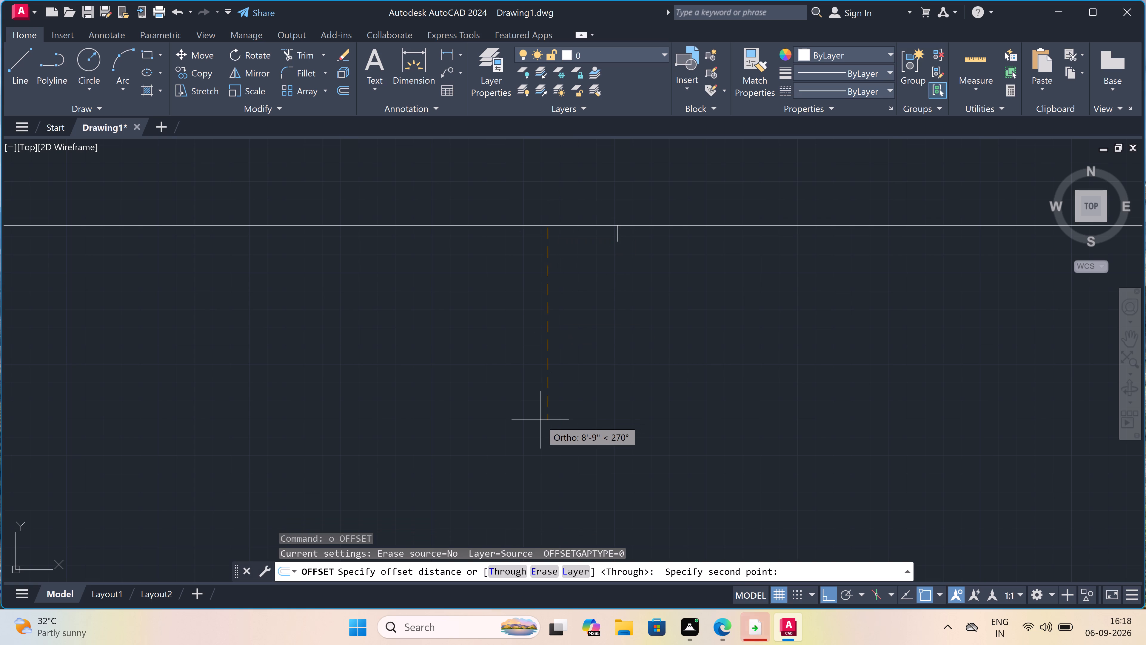
{"action": "type", "text": "9\""}
{"action": "key", "text": "space"}
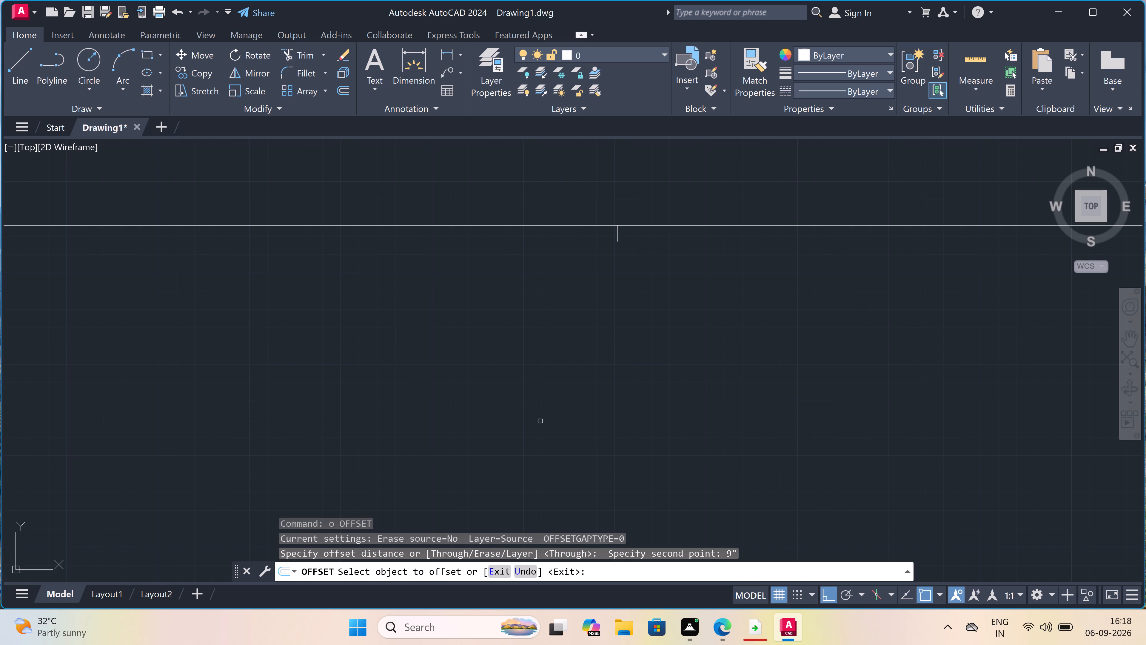
{"action": "left_click", "coordinate": [480, 224]}
{"action": "left_click", "coordinate": [484, 272]}
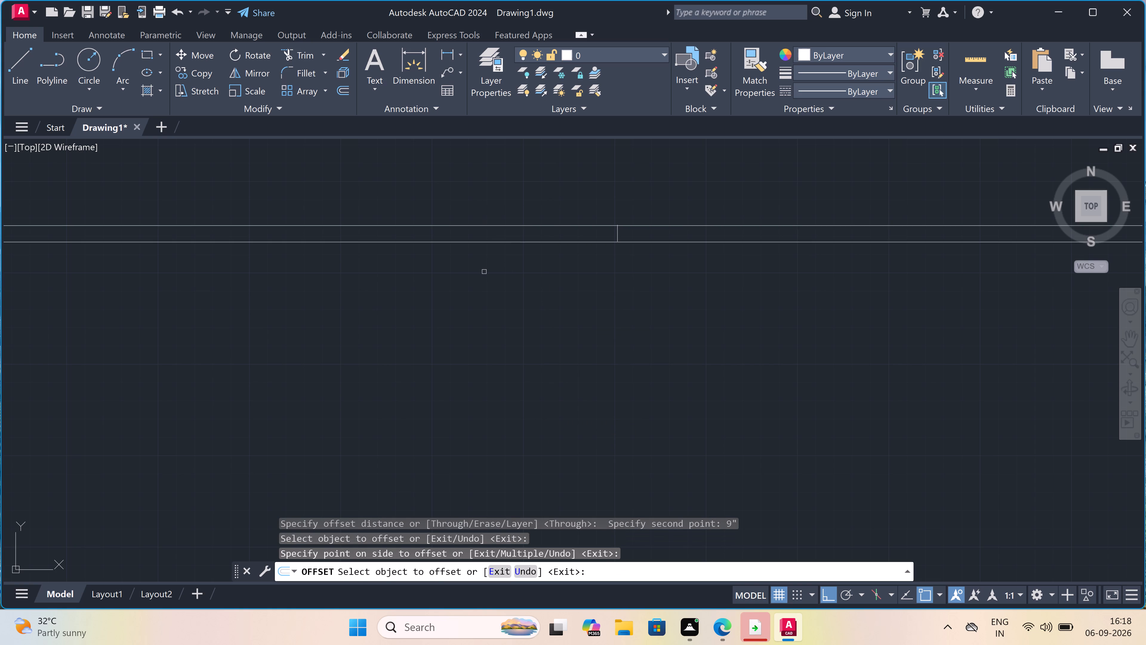
{"action": "scroll", "coordinate": [484, 272], "scroll_direction": "down", "scroll_amount": 5}
{"action": "scroll", "coordinate": [372, 265], "scroll_direction": "up", "scroll_amount": 6}
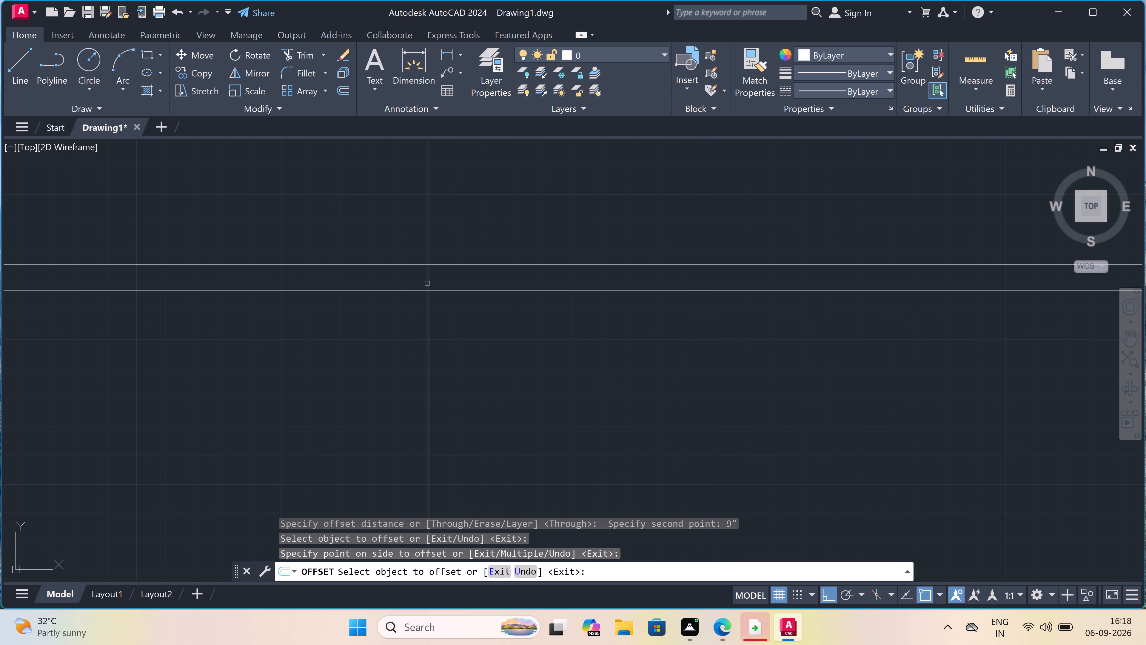
{"action": "left_click", "coordinate": [428, 281]}
{"action": "left_click", "coordinate": [473, 291]}
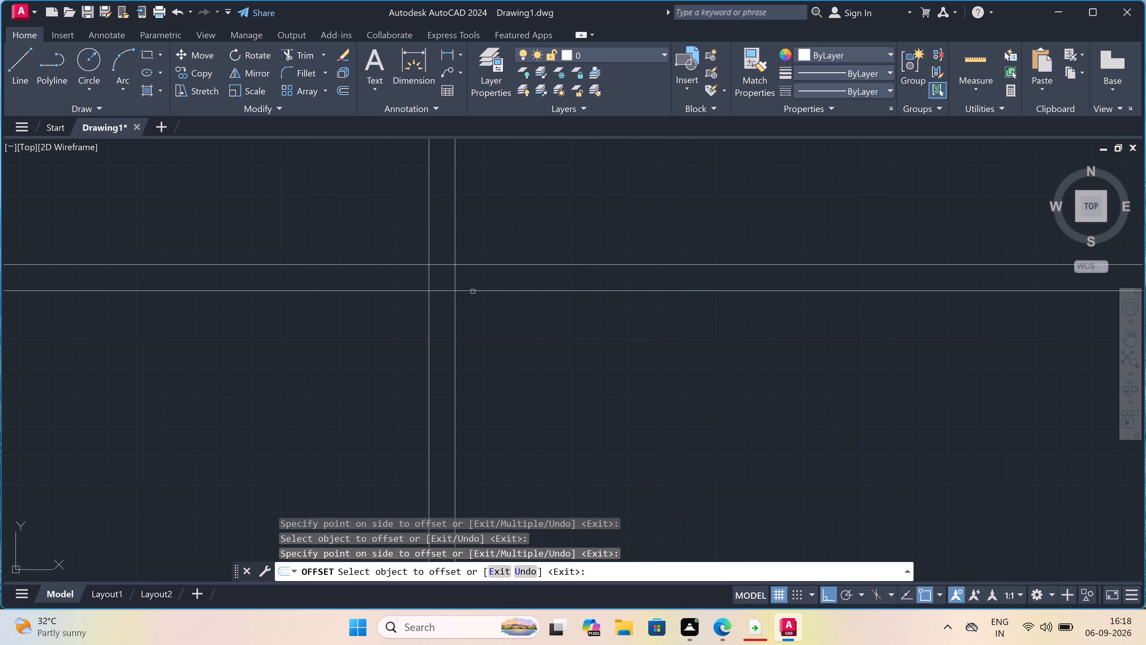
{"action": "key", "text": "Escape"}
Delete the short 9" vertical line between the two horizontal construction lines.
{"action": "scroll", "coordinate": [492, 291], "scroll_direction": "down", "scroll_amount": 4}
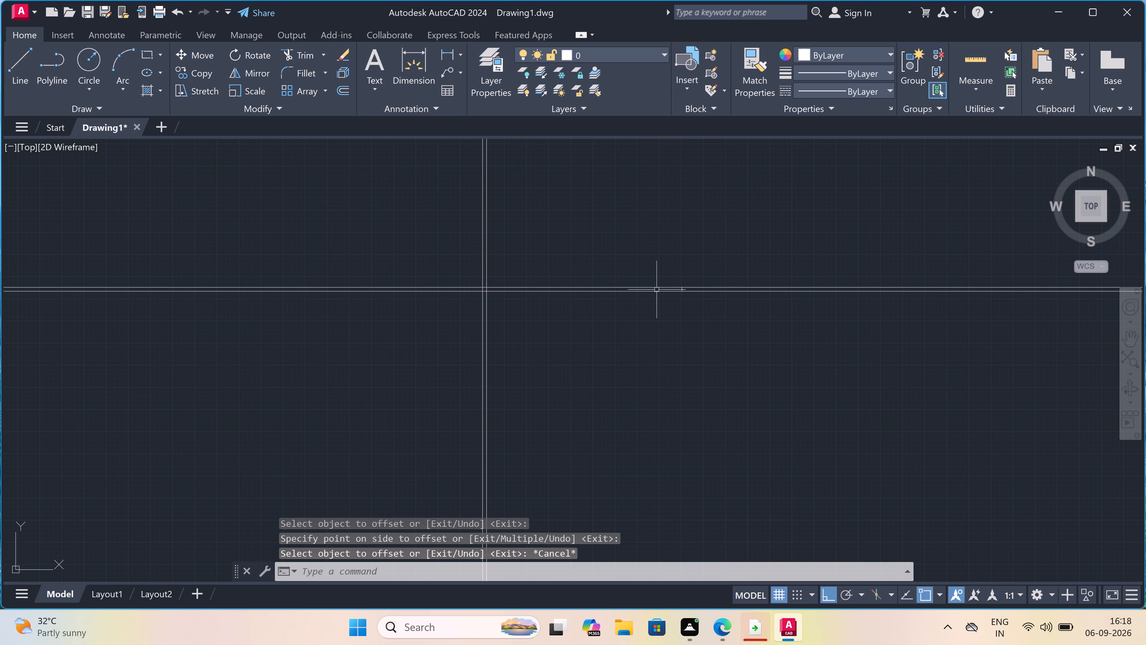
{"action": "scroll", "coordinate": [668, 289], "scroll_direction": "up", "scroll_amount": 4}
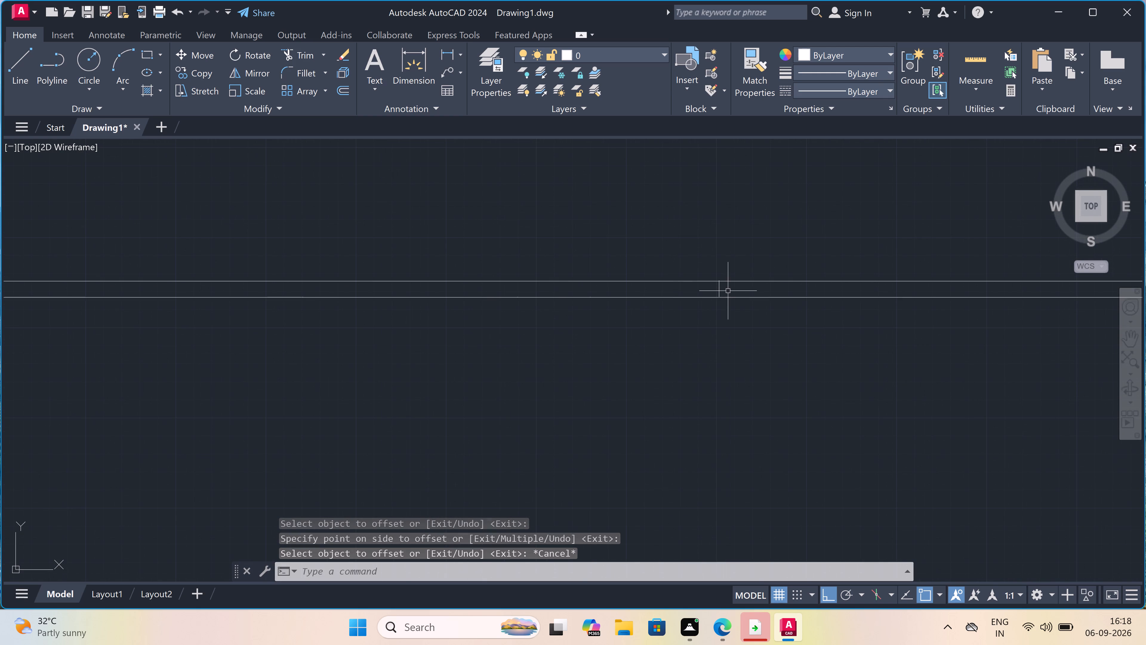
{"action": "left_click", "coordinate": [722, 289]}
{"action": "left_click", "coordinate": [692, 292]}
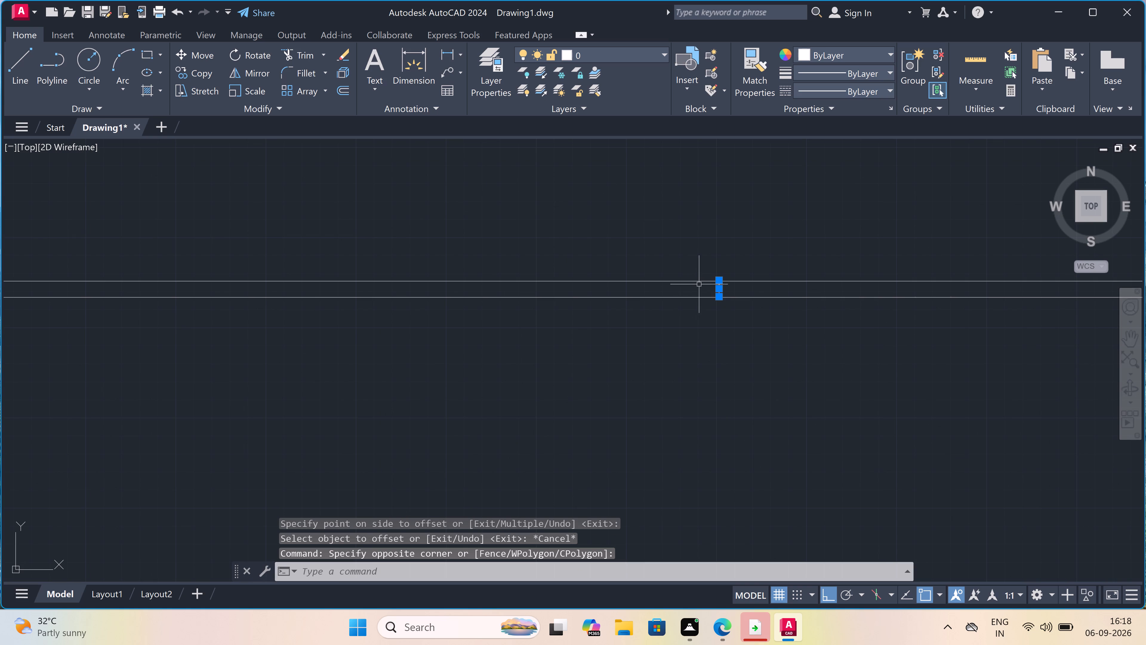
{"action": "key", "text": "Delete"}
Trim both vertical construction lines above the upper horizontal line and both horizontal lines left of the outer vertical line, forming a corner.
{"action": "scroll", "coordinate": [703, 282], "scroll_direction": "down", "scroll_amount": 6}
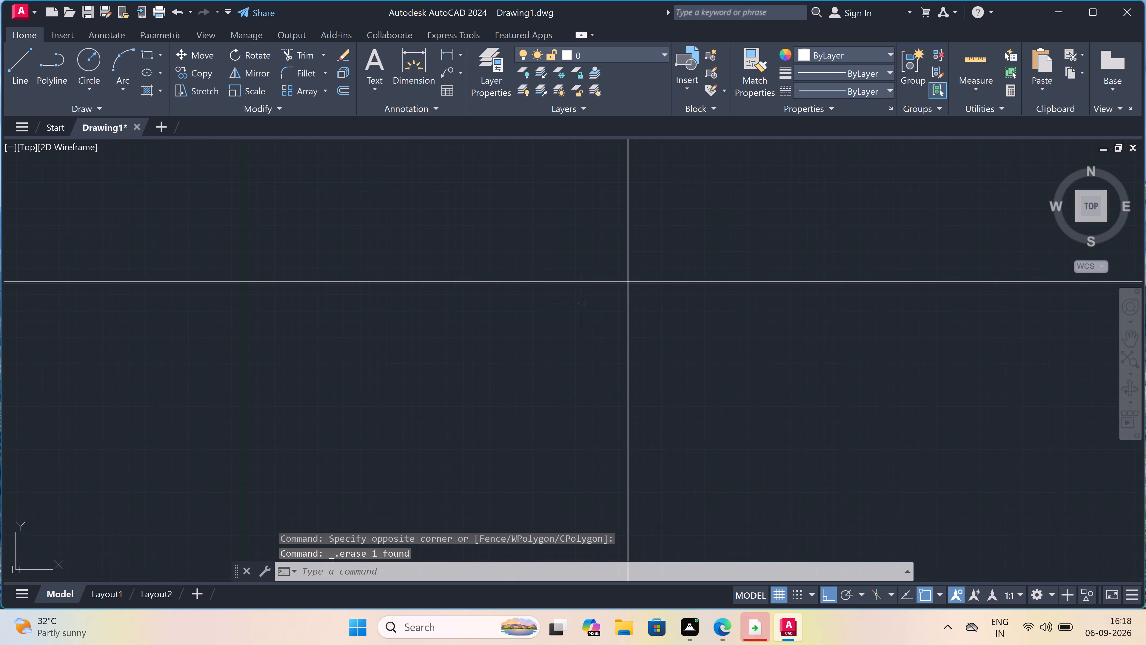
{"action": "scroll", "coordinate": [631, 285], "scroll_direction": "up", "scroll_amount": 4}
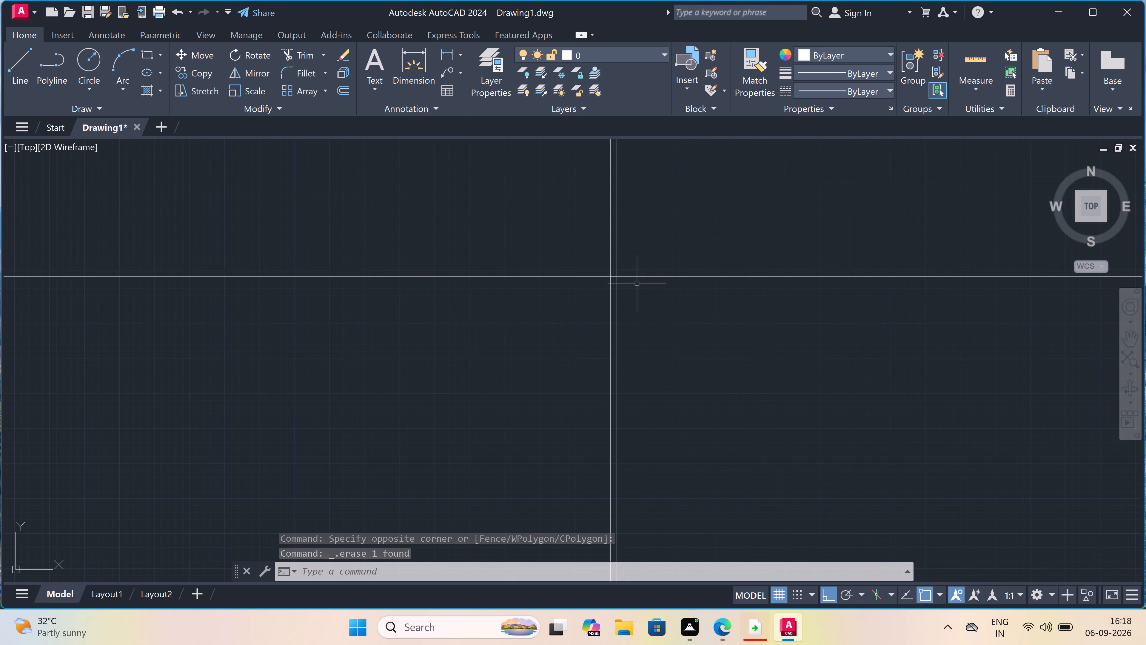
{"action": "scroll", "coordinate": [675, 259], "scroll_direction": "up", "scroll_amount": 4}
{"action": "type", "text": "tr"}
{"action": "key", "text": "space"}
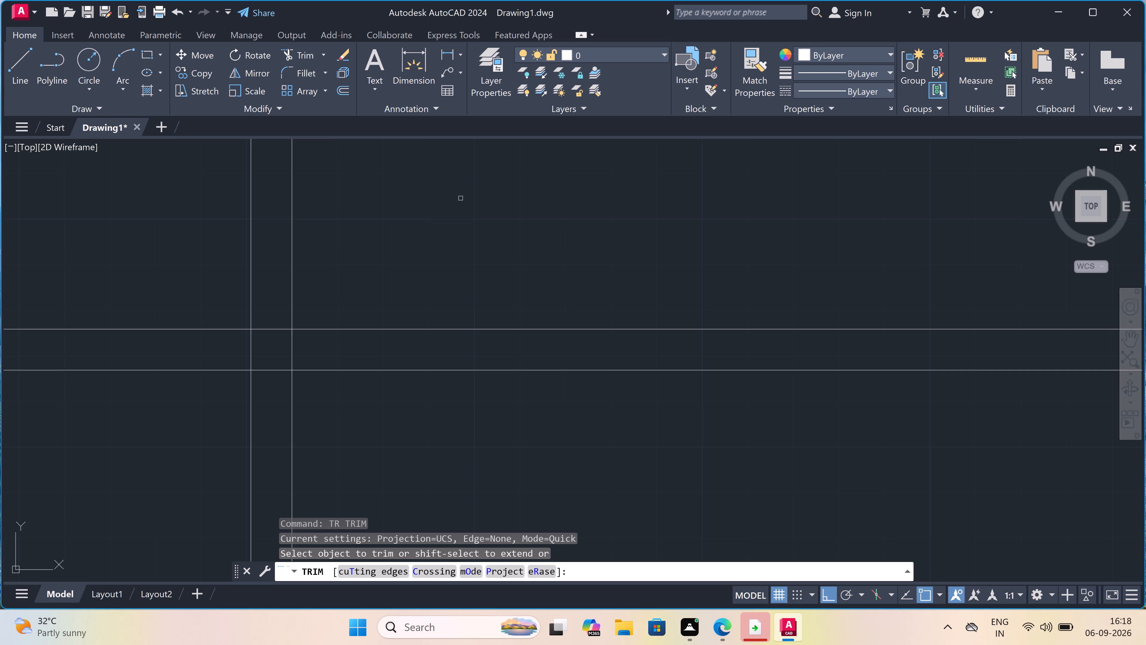
{"action": "left_click", "coordinate": [431, 209]}
{"action": "left_click", "coordinate": [168, 208]}
{"action": "left_click", "coordinate": [168, 208]}
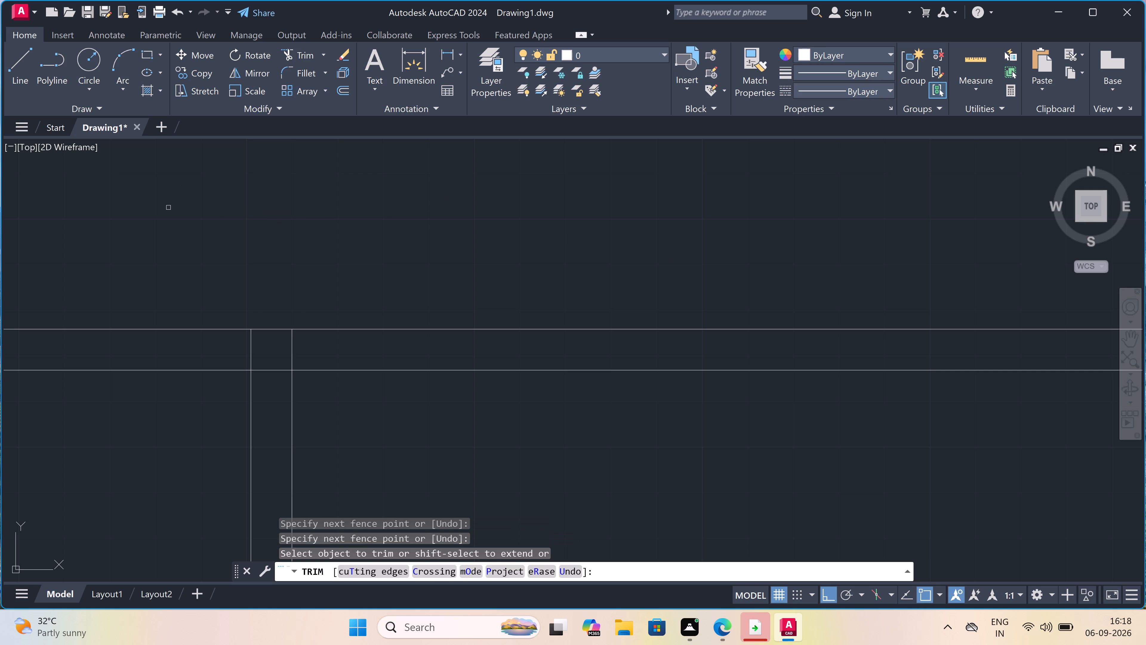
{"action": "left_click", "coordinate": [155, 300]}
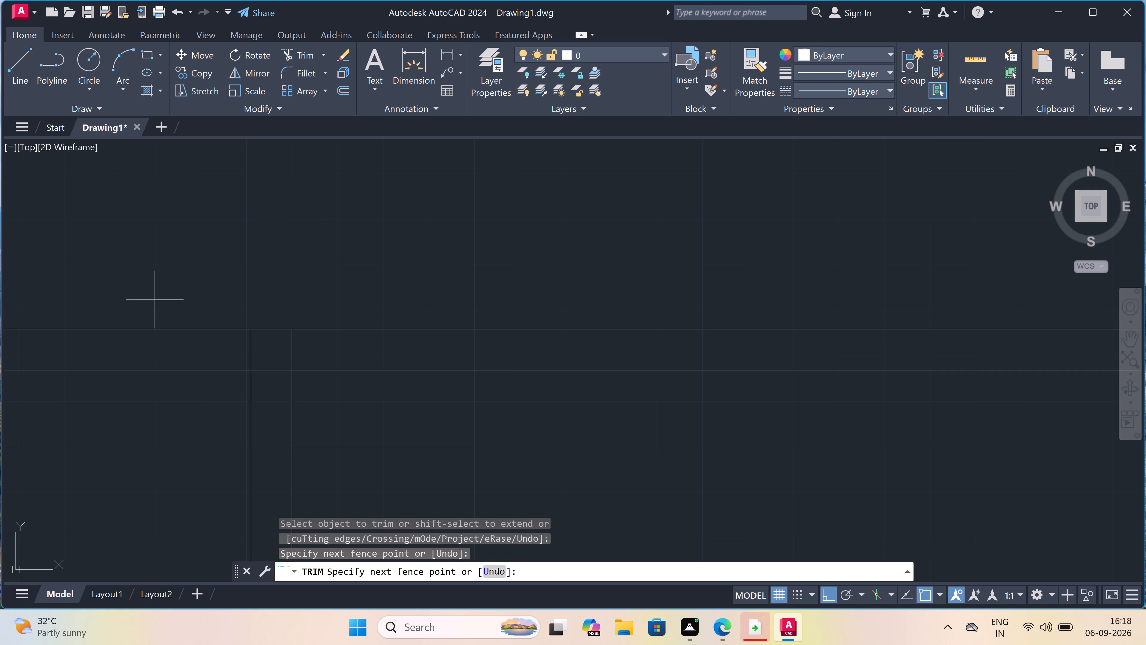
{"action": "left_click", "coordinate": [146, 395]}
{"action": "key", "text": "Escape"}
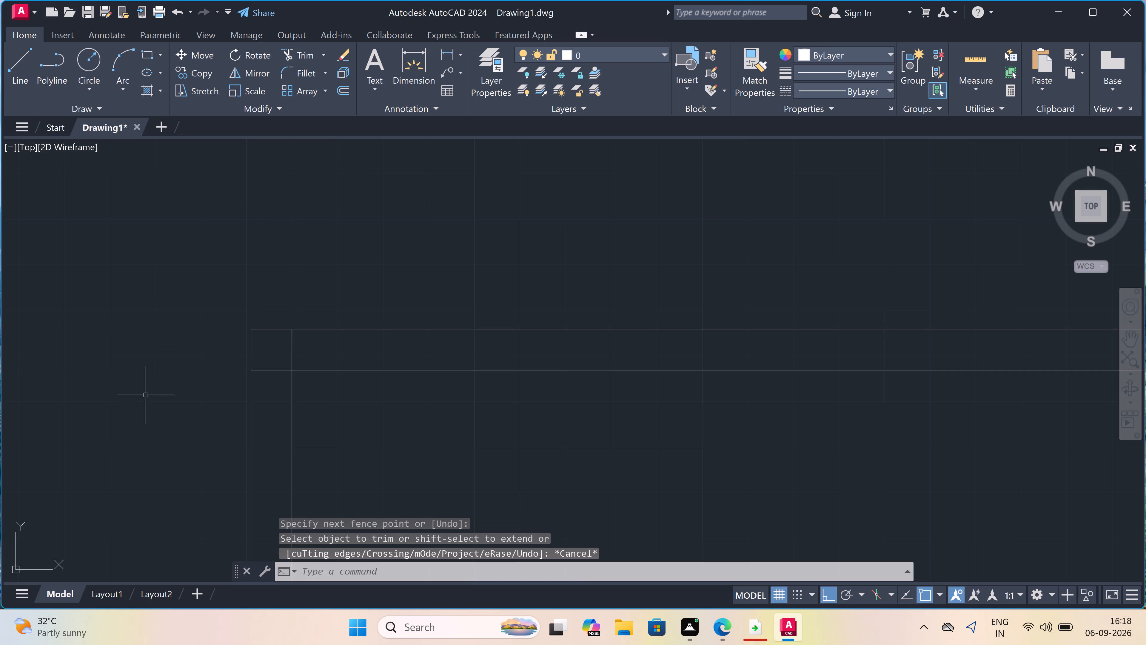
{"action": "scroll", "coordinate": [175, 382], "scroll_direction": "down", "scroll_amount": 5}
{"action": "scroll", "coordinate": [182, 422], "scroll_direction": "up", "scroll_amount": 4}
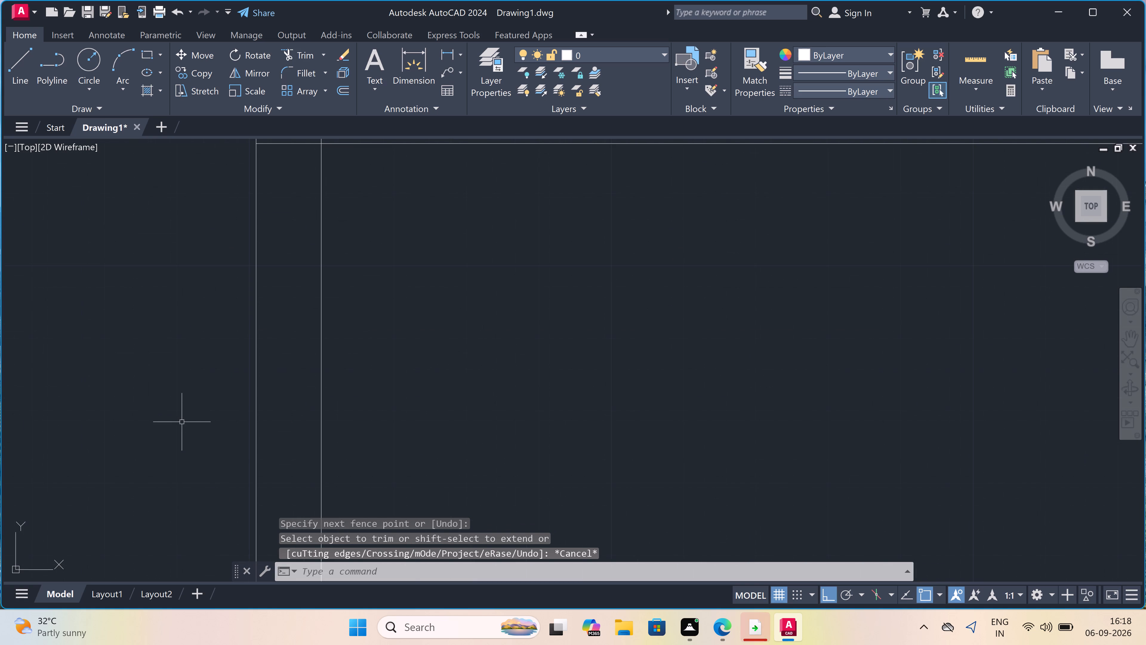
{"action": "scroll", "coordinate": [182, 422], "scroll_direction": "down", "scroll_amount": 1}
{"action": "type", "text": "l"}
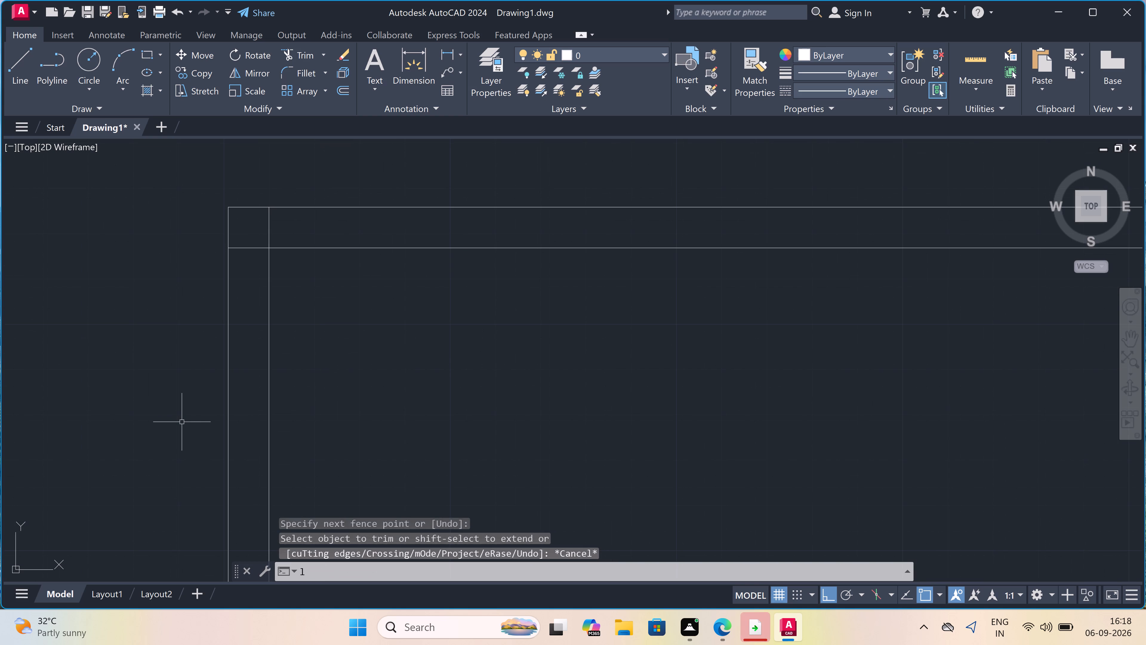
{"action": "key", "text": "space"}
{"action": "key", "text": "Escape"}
Start the Offset command for the wall lines.
{"action": "type", "text": "o"}
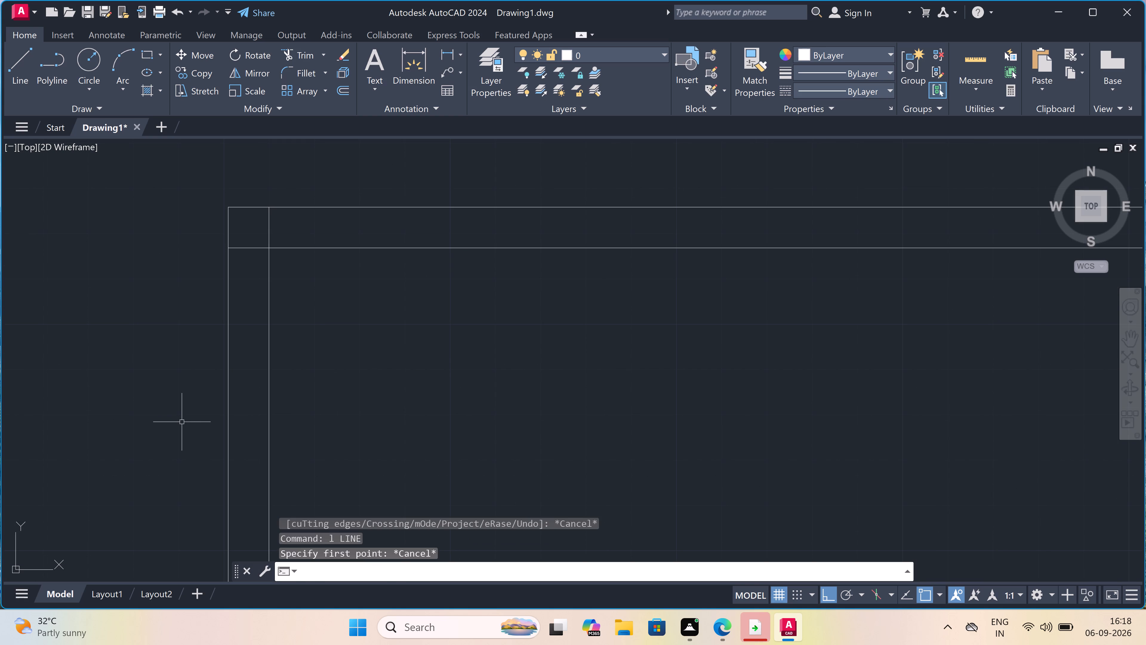
{"action": "key", "text": "space"}
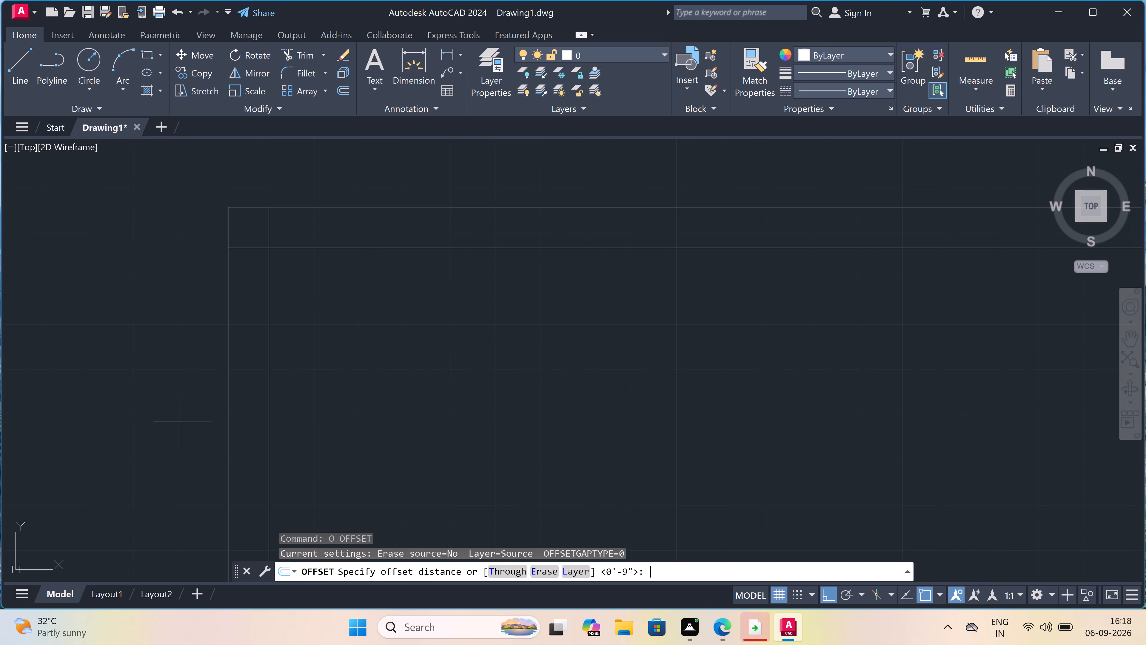
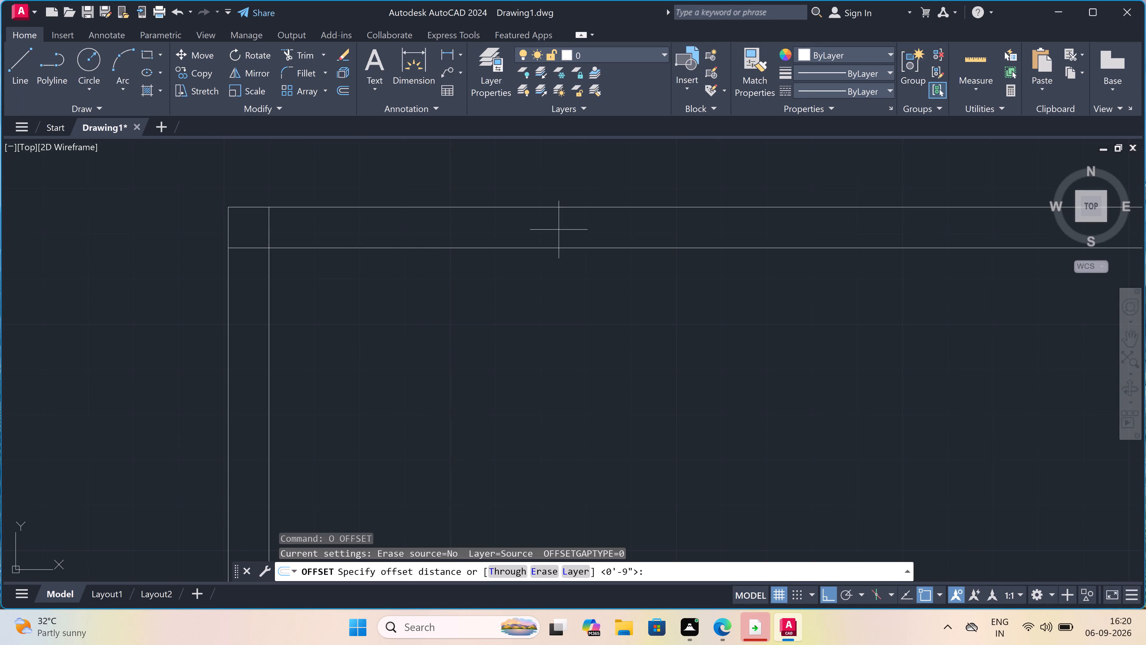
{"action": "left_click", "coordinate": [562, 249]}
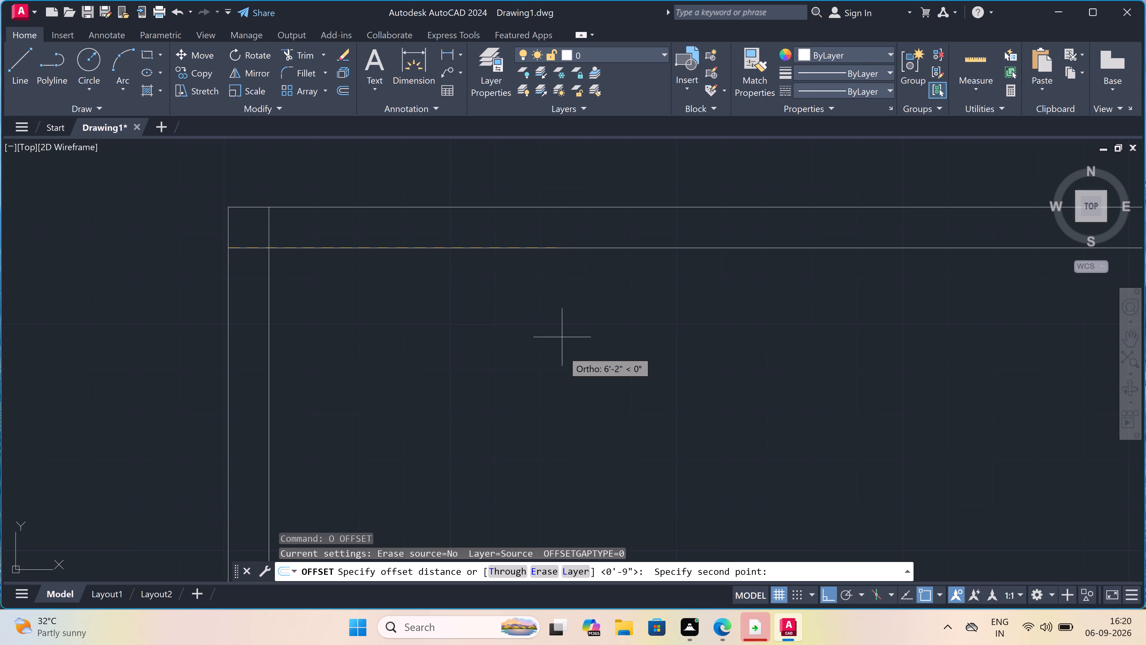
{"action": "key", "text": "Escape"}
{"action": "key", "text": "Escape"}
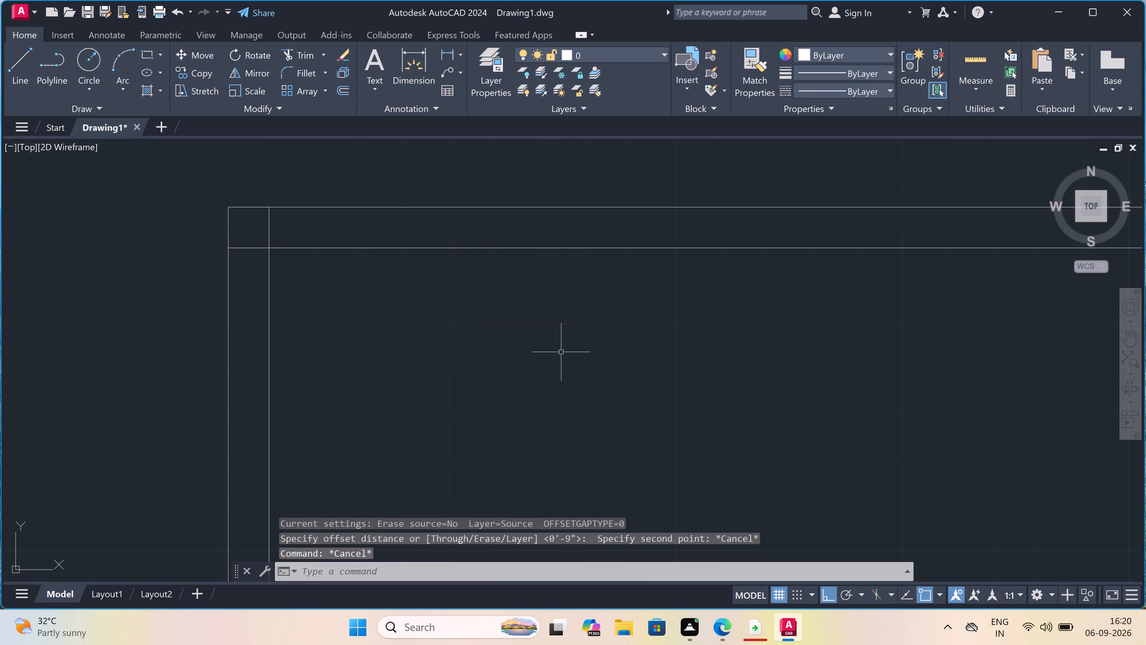
Offset the inner horizontal wall line 7' downward and the inner vertical wall line 7' to its right.
{"action": "scroll", "coordinate": [545, 301], "scroll_direction": "up", "scroll_amount": 1}
{"action": "scroll", "coordinate": [545, 301], "scroll_direction": "down", "scroll_amount": 1}
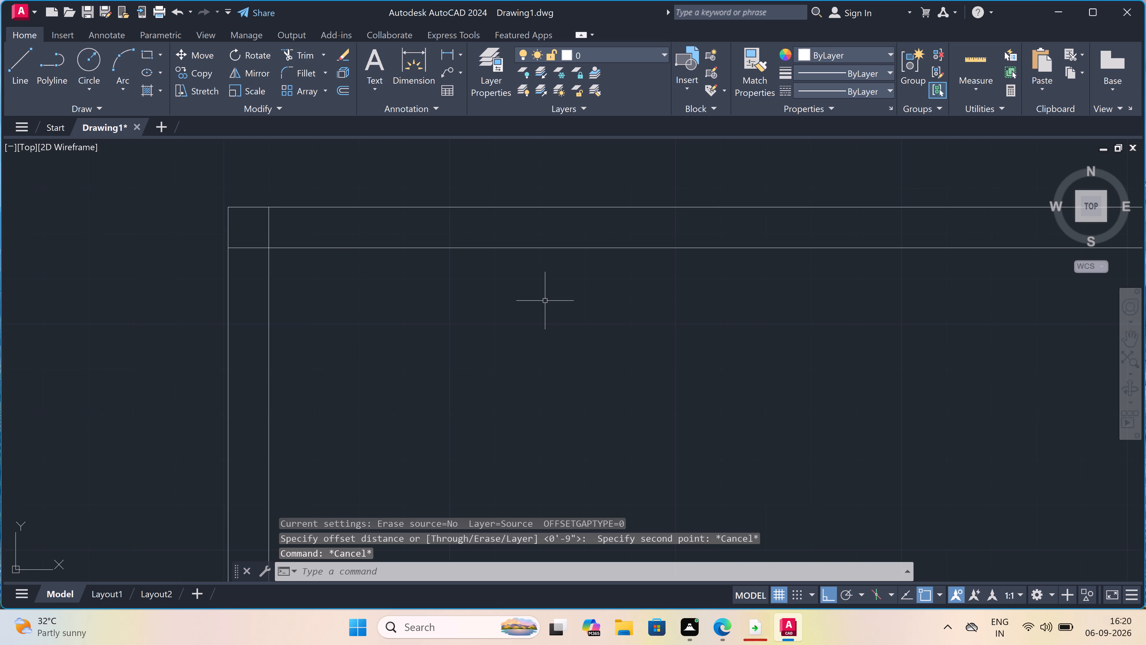
{"action": "type", "text": "o"}
{"action": "key", "text": "space"}
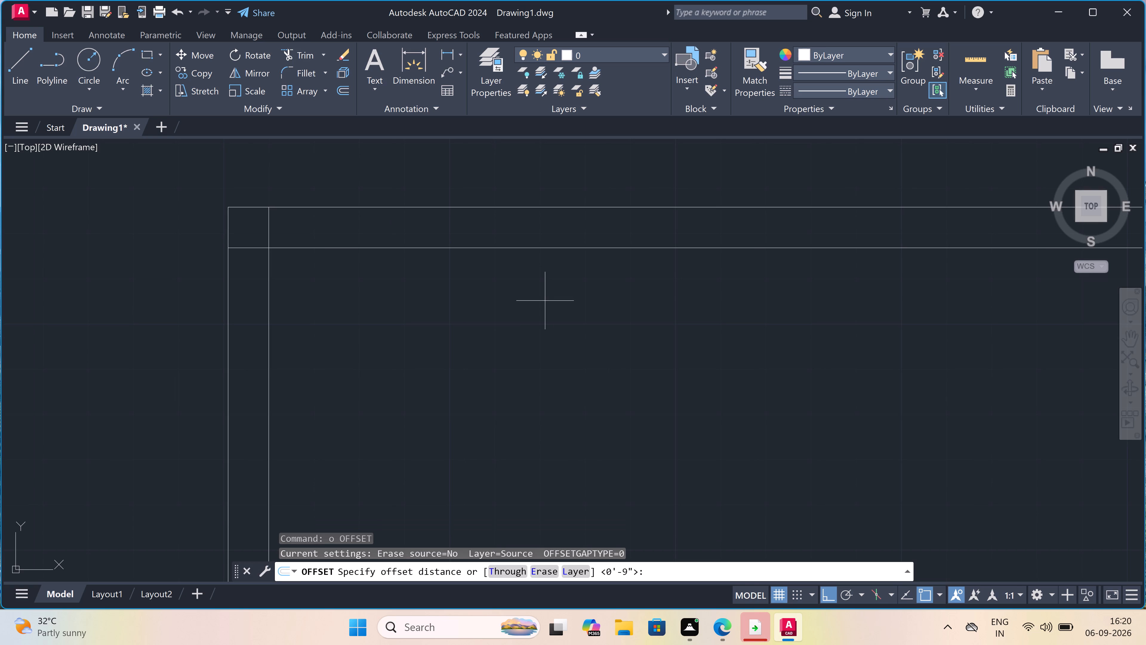
{"action": "left_click", "coordinate": [564, 249]}
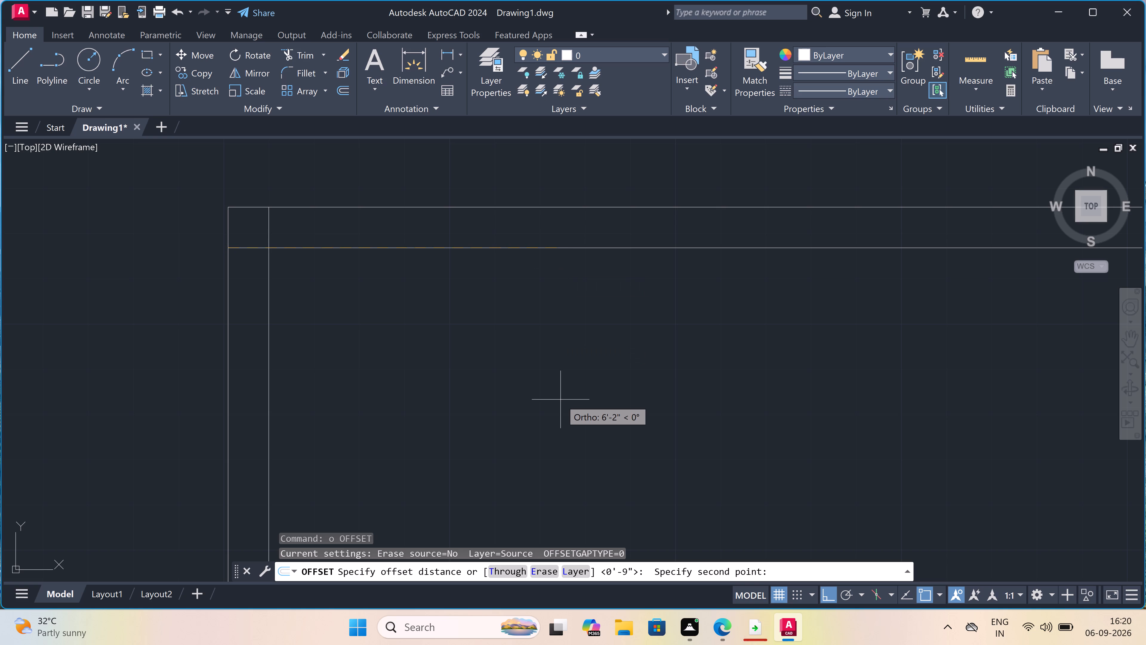
{"action": "type", "text": "7'"}
{"action": "key", "text": "space"}
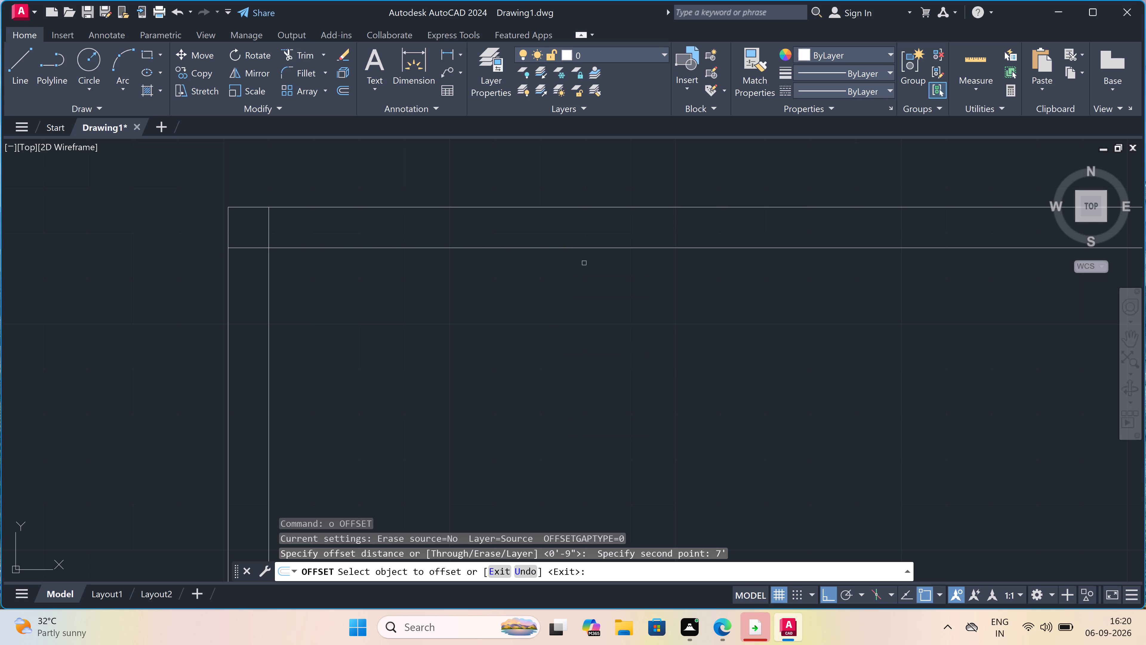
{"action": "left_click_drag", "start_coordinate": [576, 248], "coordinate": [576, 252]}
{"action": "left_click", "coordinate": [576, 284]}
{"action": "scroll", "coordinate": [576, 284], "scroll_direction": "down", "scroll_amount": 6}
{"action": "scroll", "coordinate": [570, 320], "scroll_direction": "up", "scroll_amount": 3}
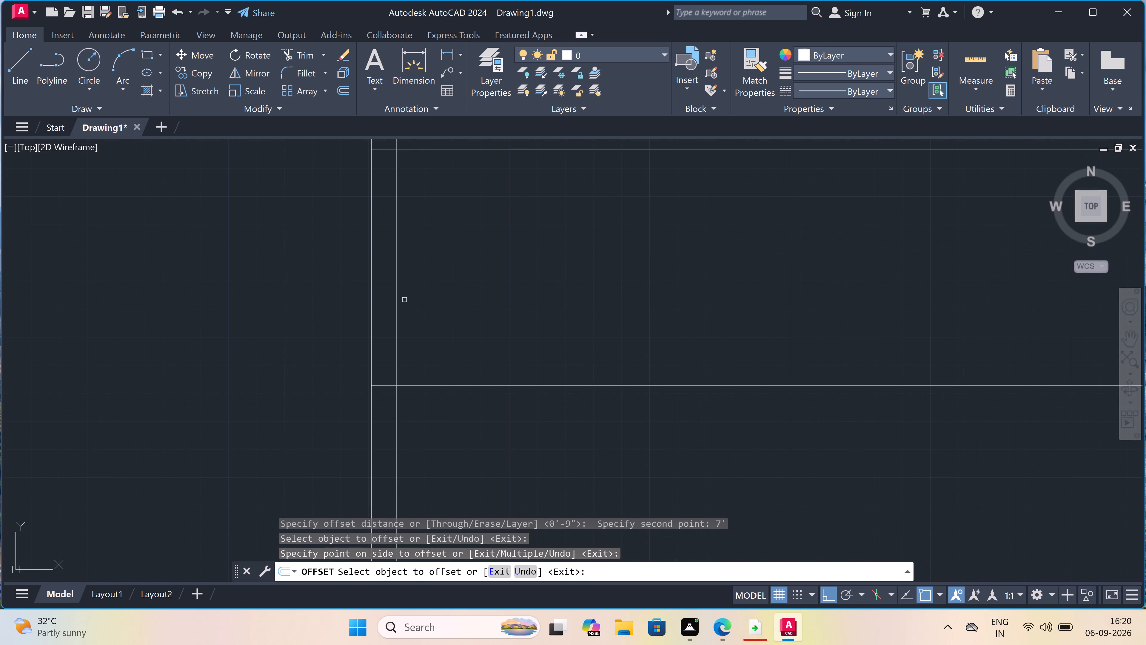
{"action": "left_click_drag", "start_coordinate": [395, 301], "coordinate": [400, 301]}
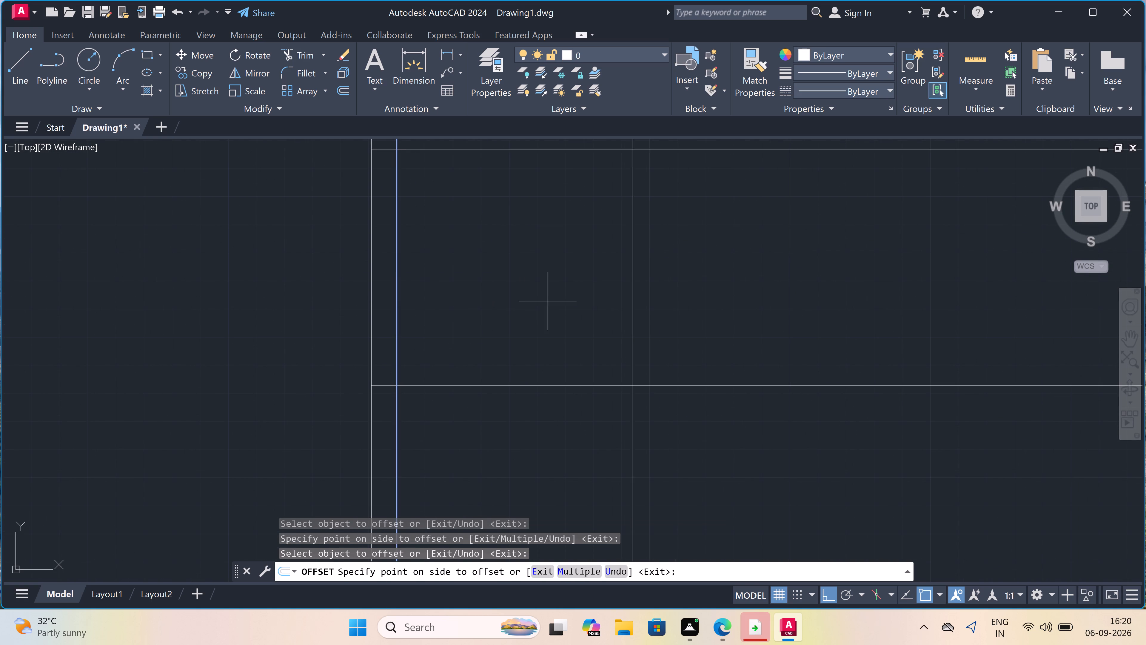
{"action": "left_click", "coordinate": [555, 301]}
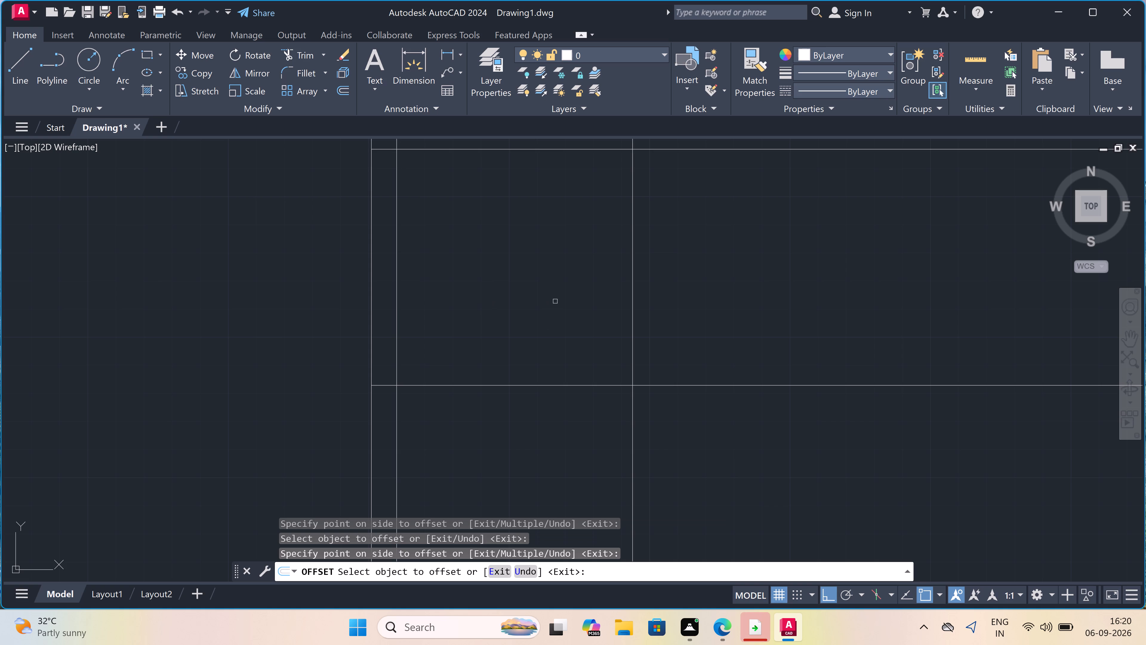
{"action": "scroll", "coordinate": [555, 301], "scroll_direction": "down", "scroll_amount": 1}
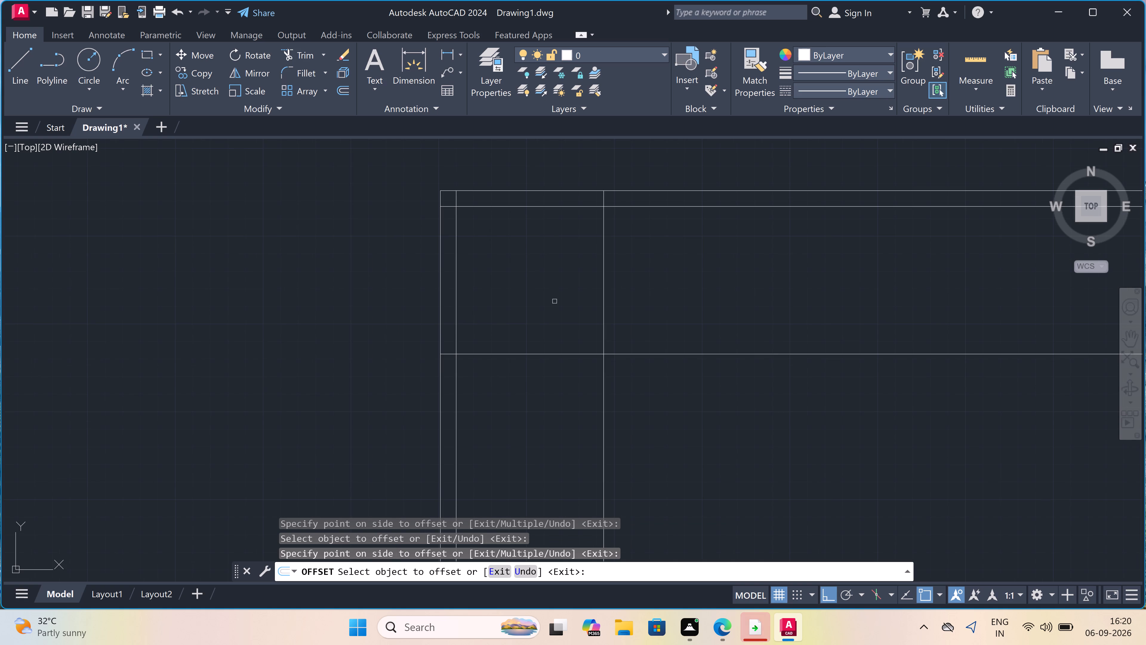
{"action": "key", "text": "Escape"}
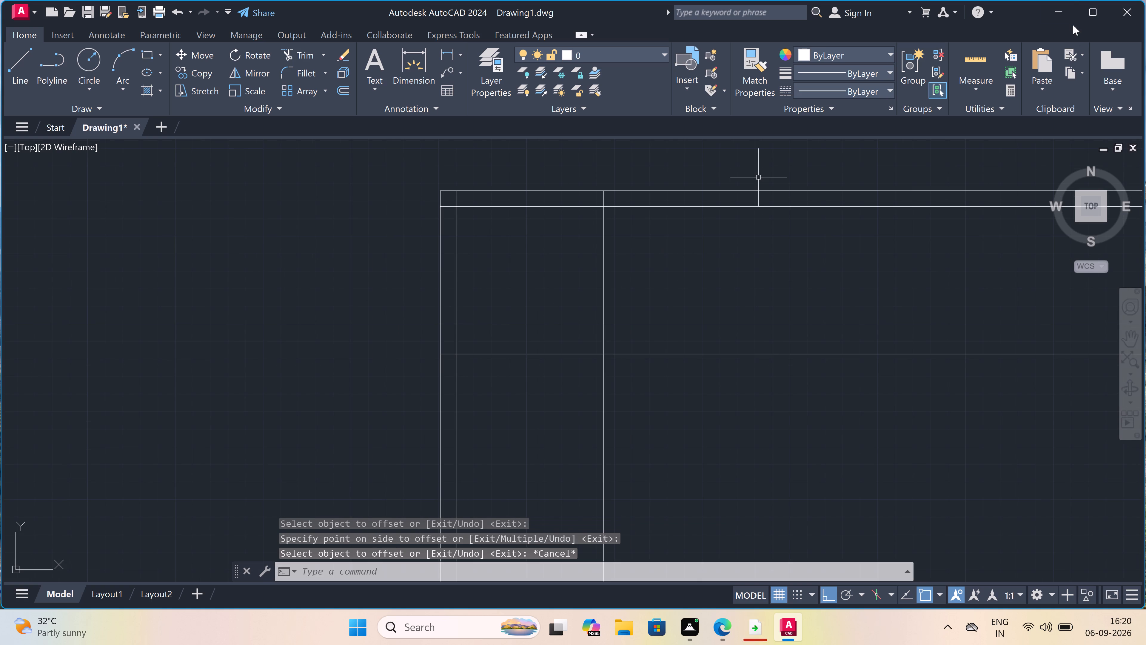
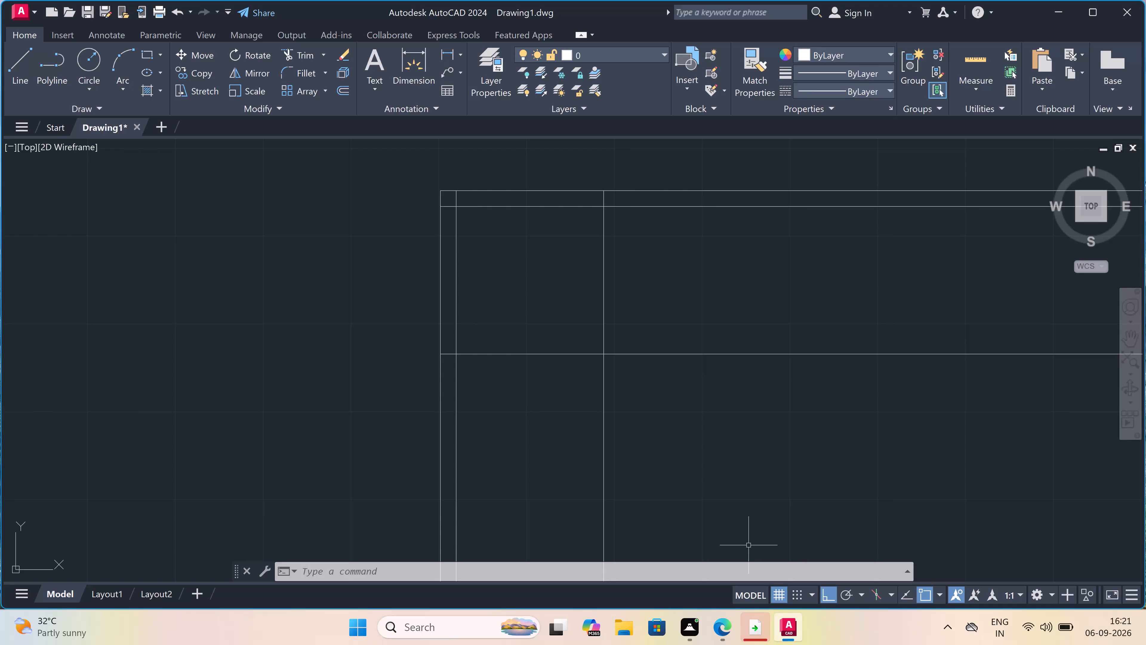
Offset the vertical line bounding the 7' space 4.5" to its right to form a partition wall.
{"action": "type", "text": "o"}
{"action": "key", "text": "space"}
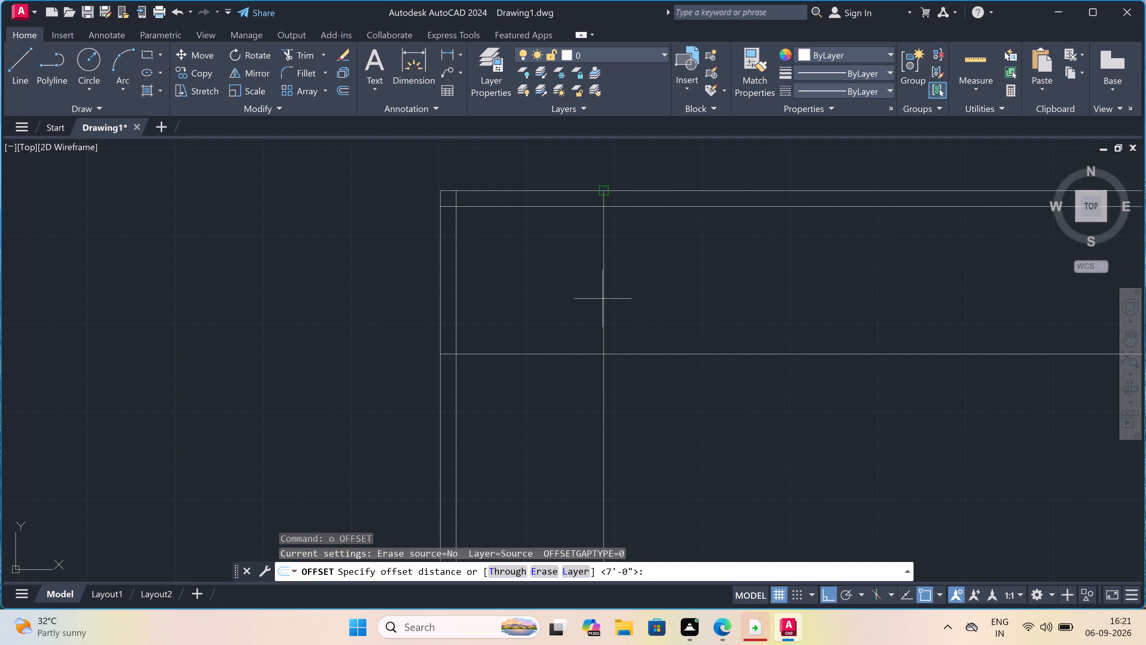
{"action": "left_click_drag", "start_coordinate": [603, 299], "coordinate": [618, 300]}
{"action": "type", "text": "4.5"}
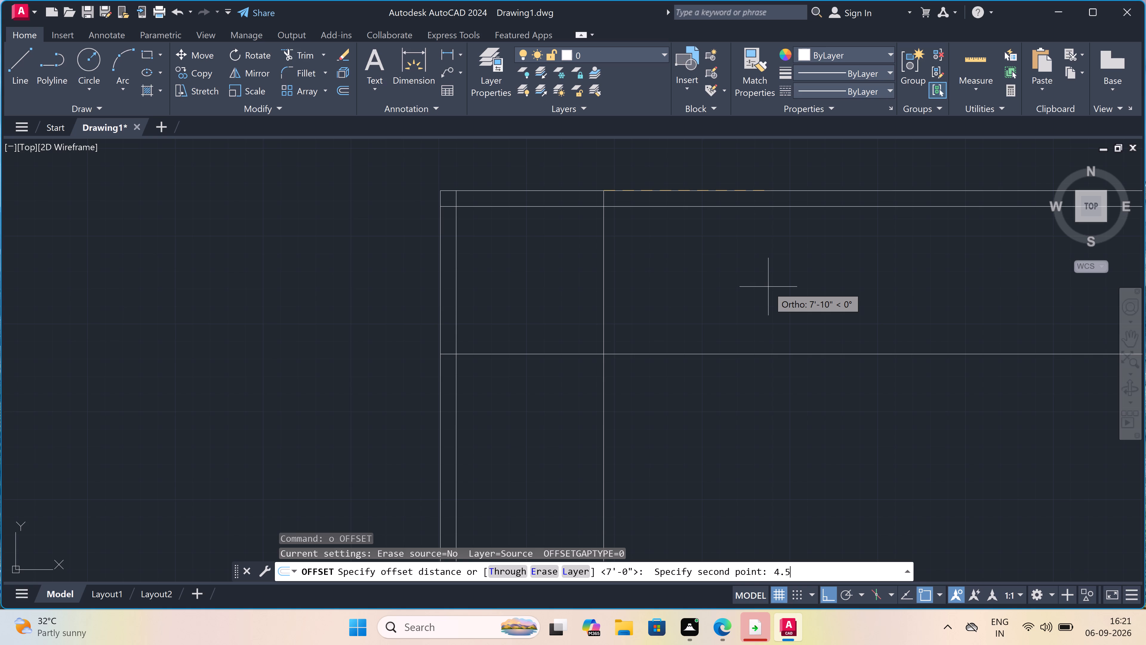
{"action": "type", "text": "\""}
{"action": "key", "text": "space"}
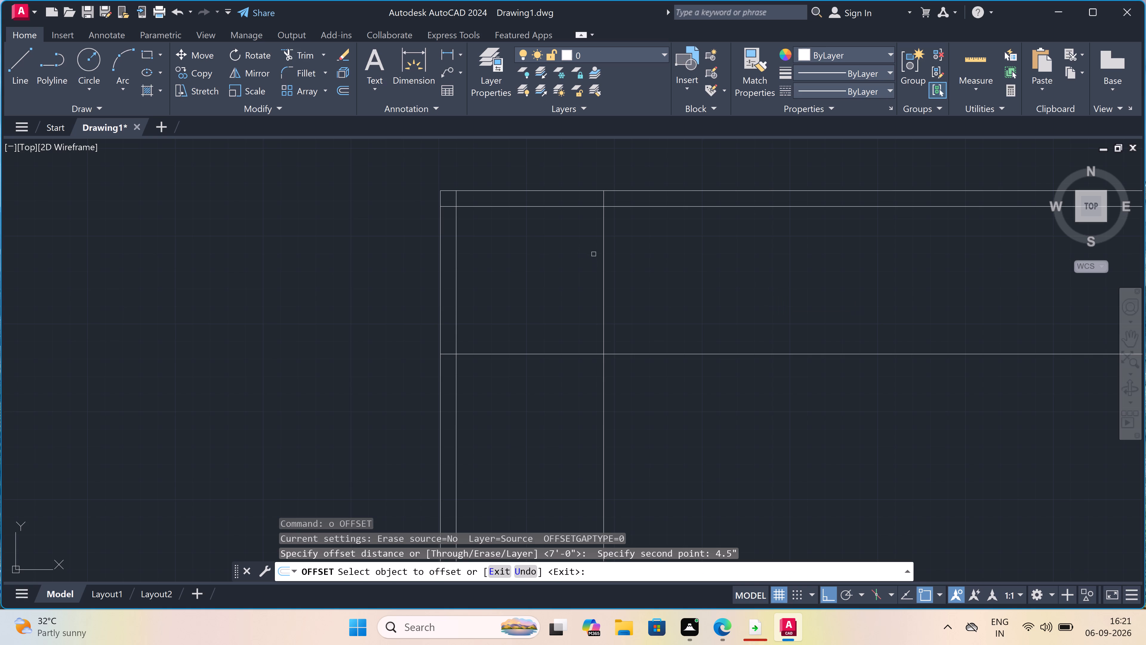
{"action": "left_click", "coordinate": [603, 253]}
{"action": "left_click", "coordinate": [621, 253]}
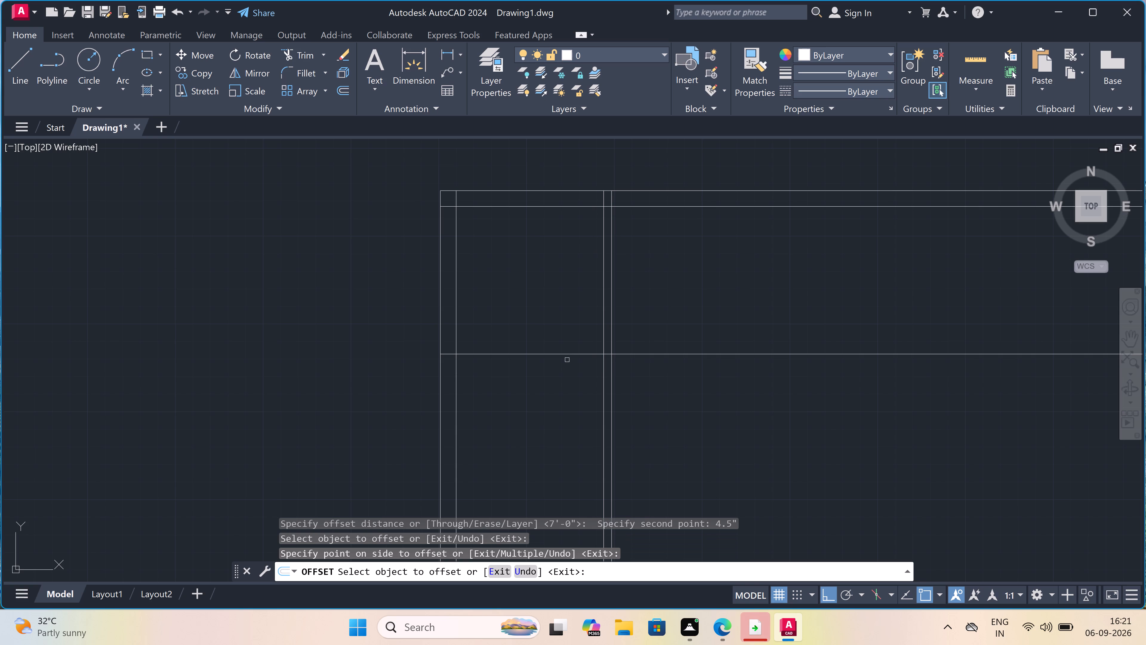
{"action": "key", "text": "Escape"}
Offset the horizontal line 7' below the top wall 9" downward to form the wall thickness.
{"action": "type", "text": "o"}
{"action": "key", "text": "space"}
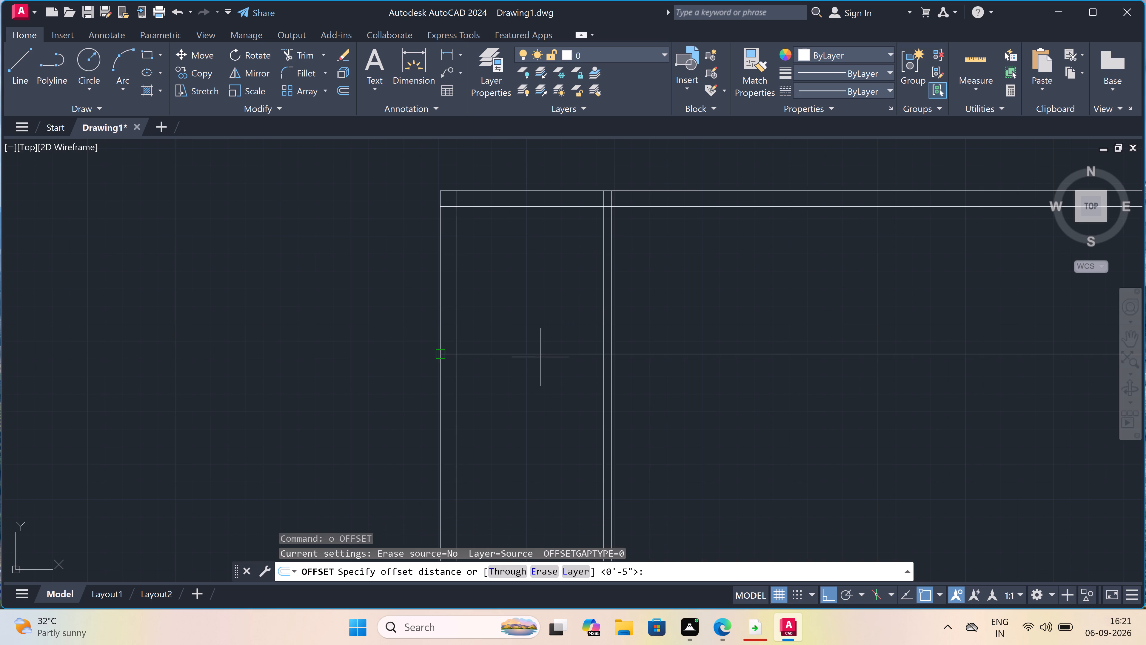
{"action": "left_click_drag", "start_coordinate": [539, 354], "coordinate": [539, 361]}
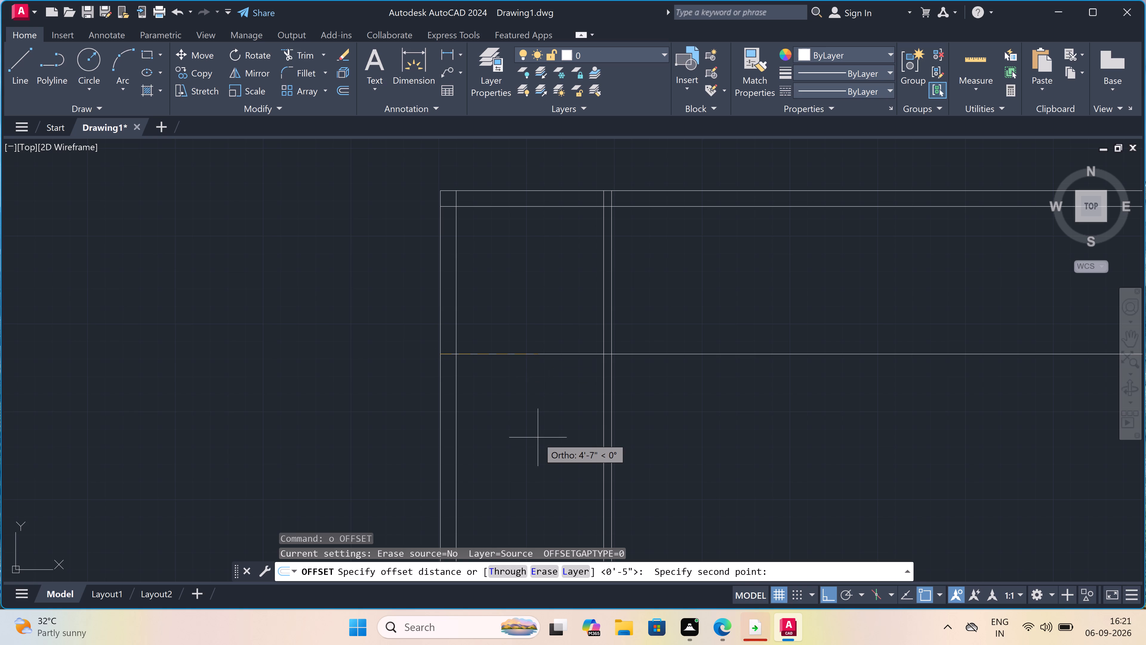
{"action": "type", "text": "9\""}
{"action": "key", "text": "space"}
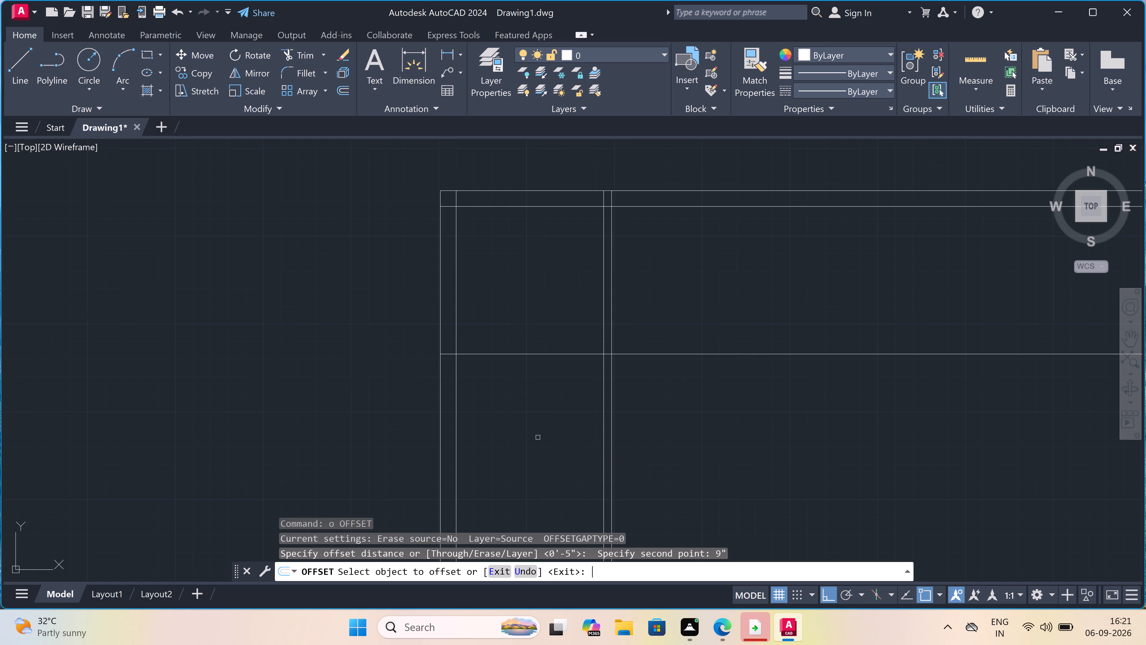
{"action": "left_click", "coordinate": [534, 354]}
{"action": "left_click", "coordinate": [535, 391]}
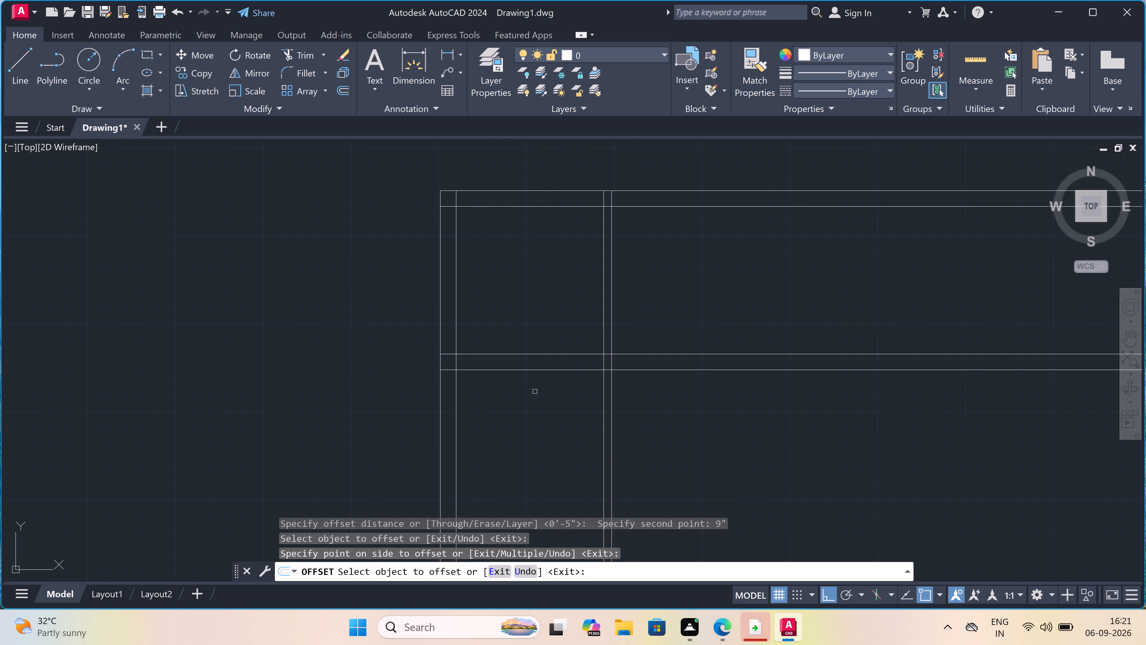
{"action": "scroll", "coordinate": [536, 391], "scroll_direction": "down", "scroll_amount": 4}
{"action": "scroll", "coordinate": [621, 370], "scroll_direction": "up", "scroll_amount": 4}
{"action": "scroll", "coordinate": [621, 370], "scroll_direction": "down", "scroll_amount": 1}
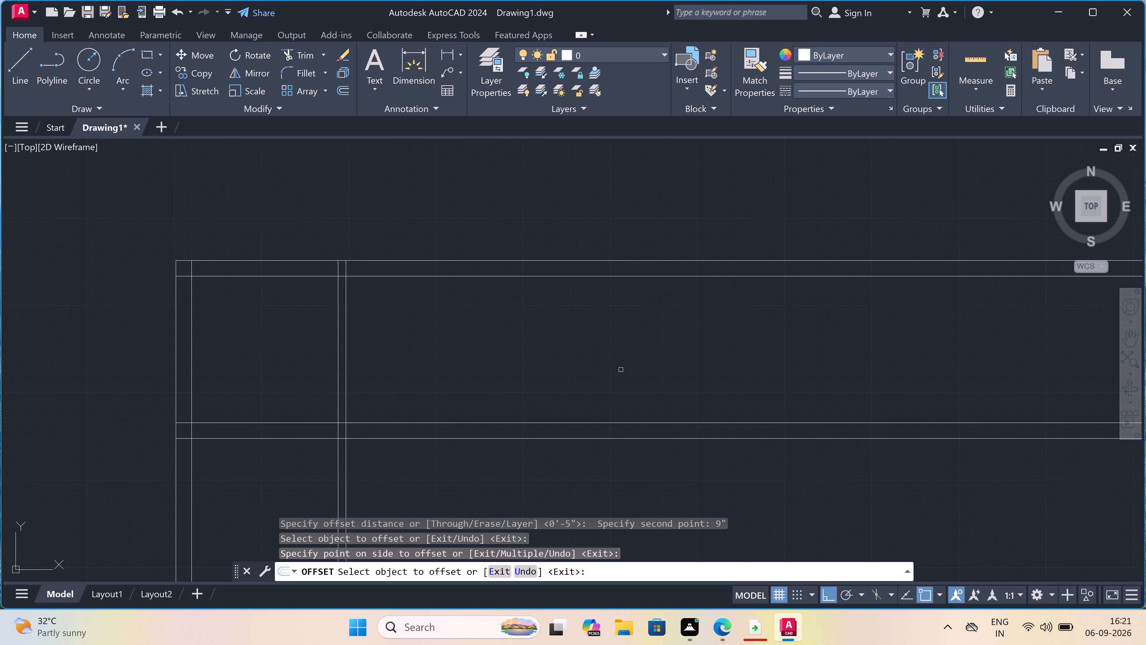
{"action": "key", "text": "Escape"}
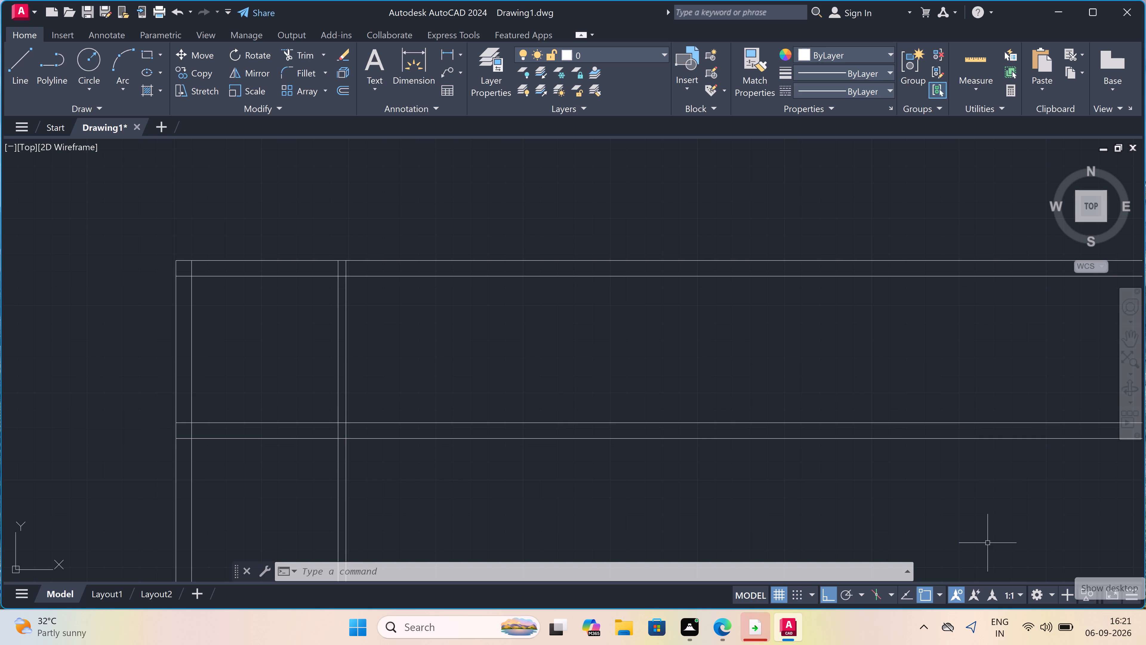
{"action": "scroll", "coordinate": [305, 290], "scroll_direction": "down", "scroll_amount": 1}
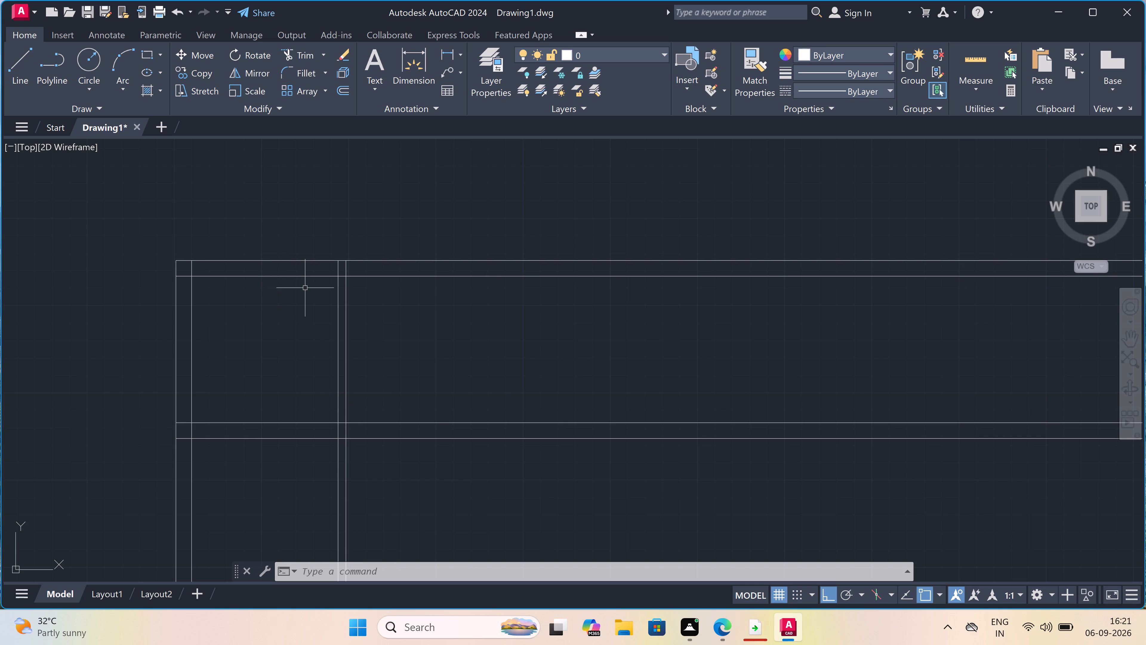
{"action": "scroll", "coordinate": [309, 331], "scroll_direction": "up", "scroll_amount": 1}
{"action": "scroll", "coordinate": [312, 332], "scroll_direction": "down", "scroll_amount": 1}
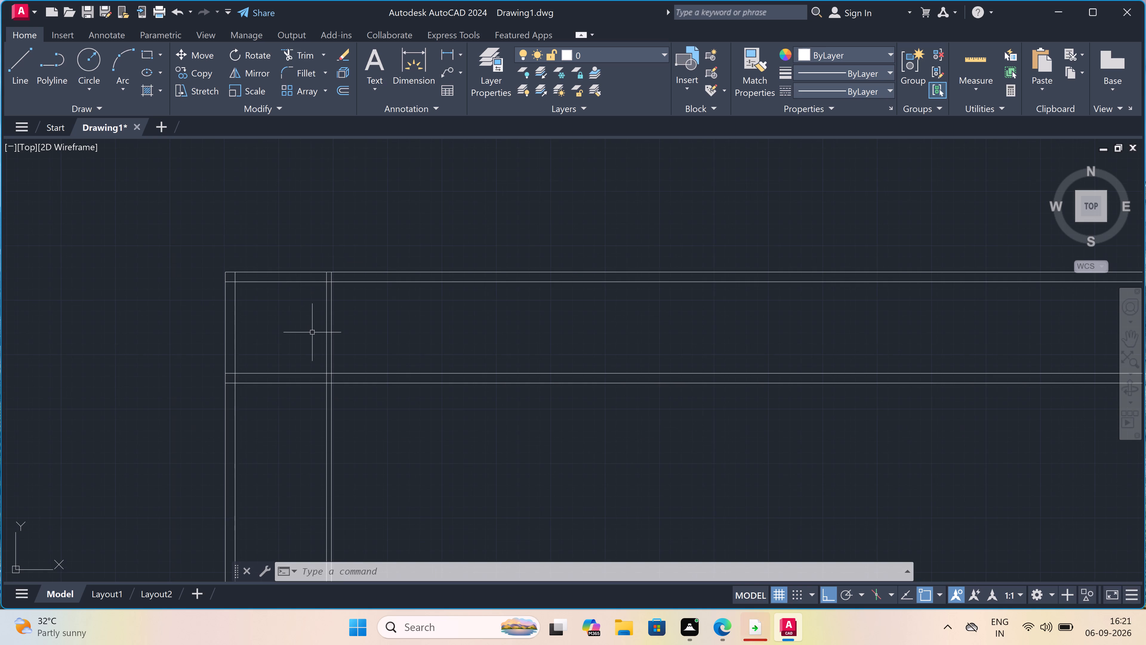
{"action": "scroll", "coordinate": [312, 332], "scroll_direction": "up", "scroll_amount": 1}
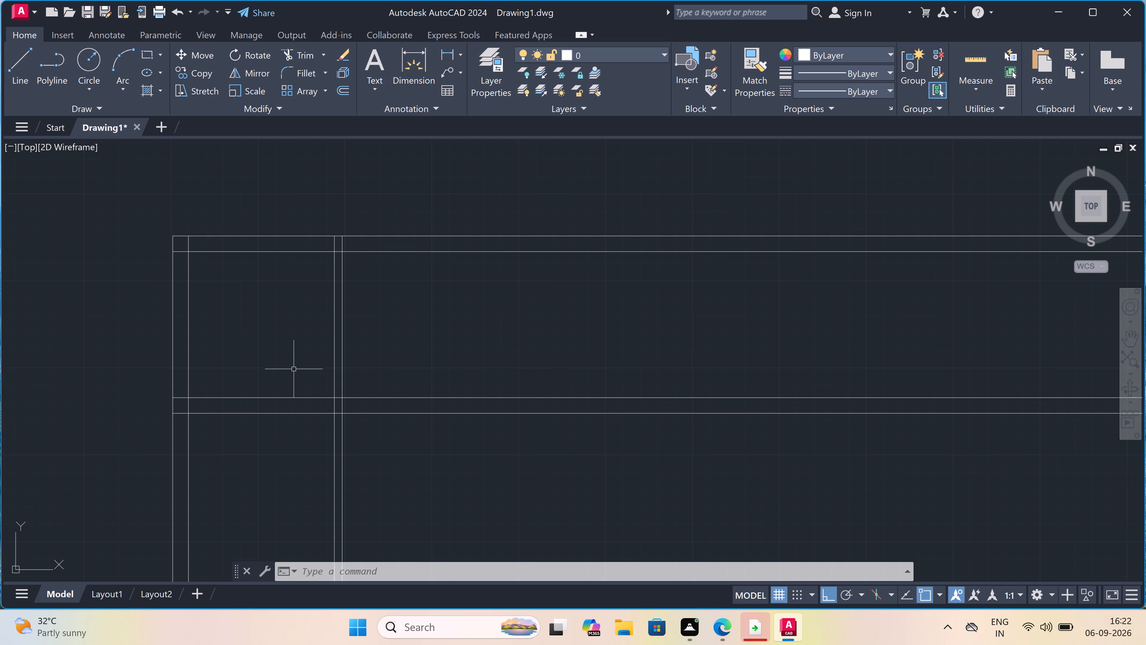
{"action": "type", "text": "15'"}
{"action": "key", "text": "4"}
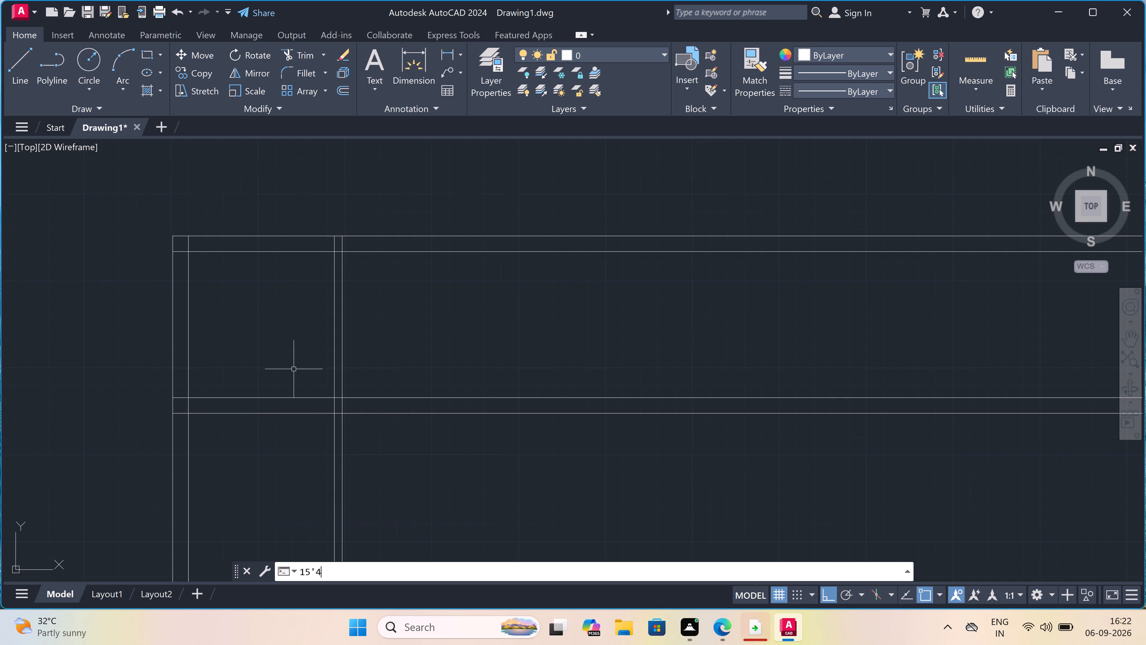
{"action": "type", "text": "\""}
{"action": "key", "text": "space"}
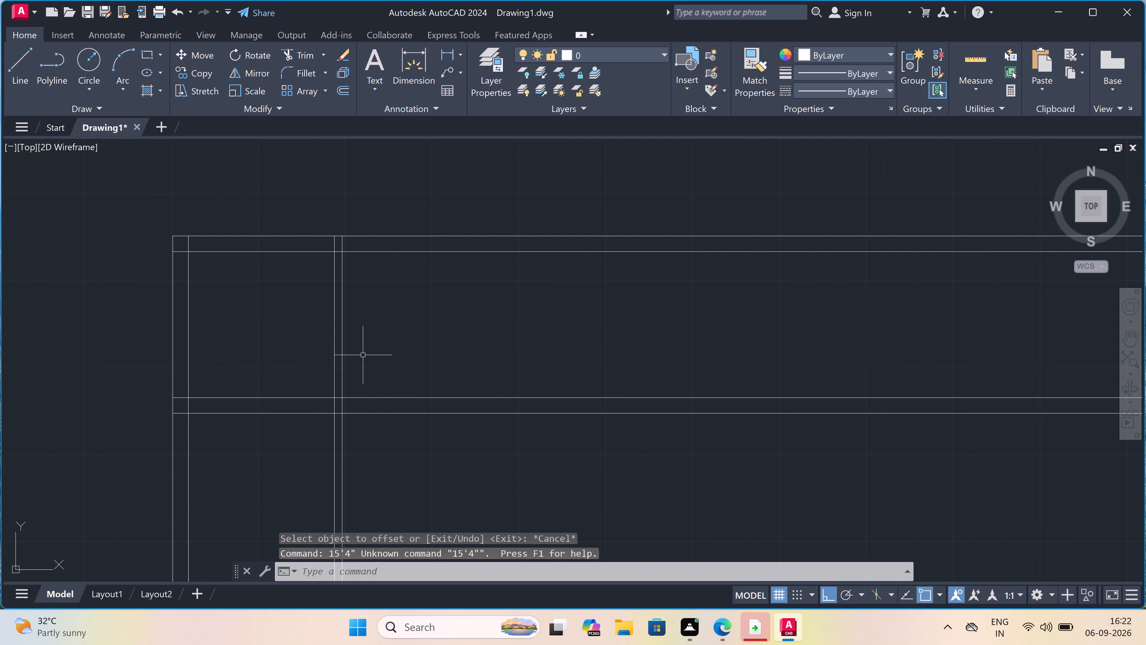
Offset the right-hand line of the 4.5" vertical partition 15' to its right.
{"action": "type", "text": "o"}
{"action": "key", "text": "space"}
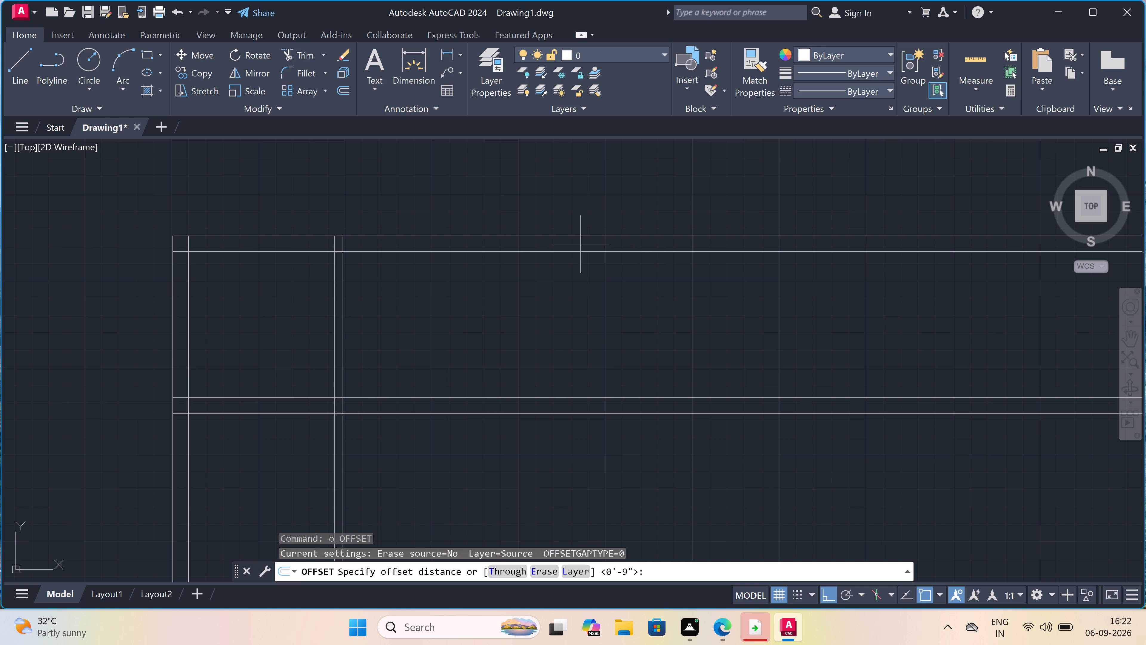
{"action": "left_click_drag", "start_coordinate": [551, 251], "coordinate": [546, 274]}
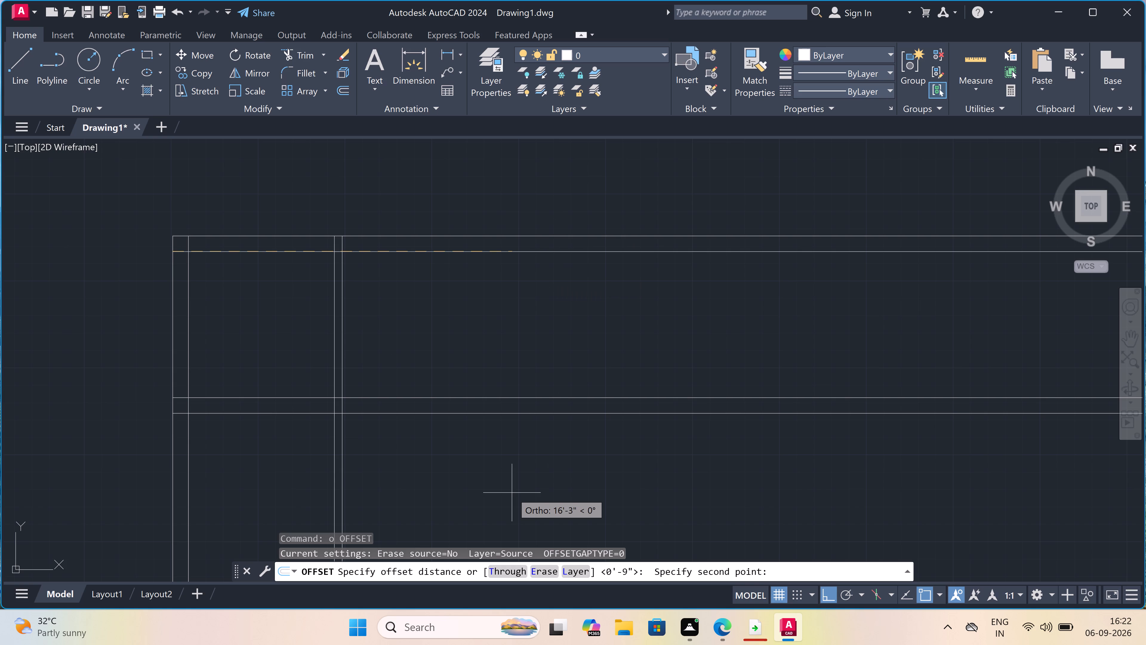
{"action": "type", "text": "15"}
{"action": "key", "text": "apostrophe"}
{"action": "key", "text": "5"}
{"action": "key", "text": "BackSpace"}
{"action": "key", "text": "space"}
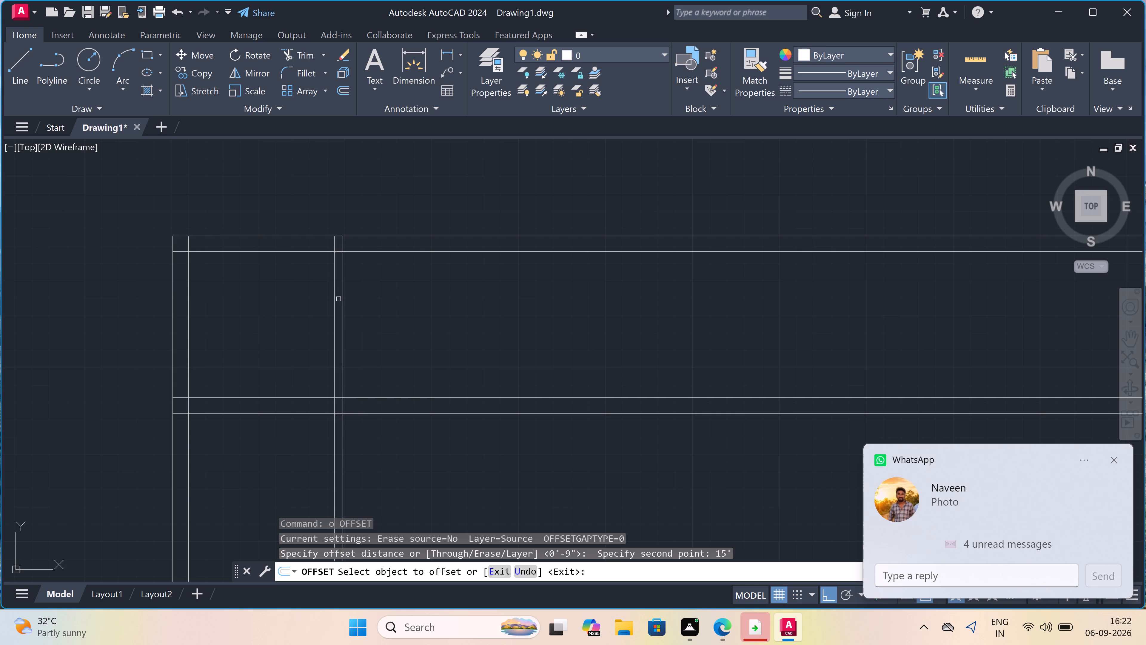
{"action": "left_click_drag", "start_coordinate": [342, 300], "coordinate": [359, 303]}
{"action": "double_click", "coordinate": [487, 329]}
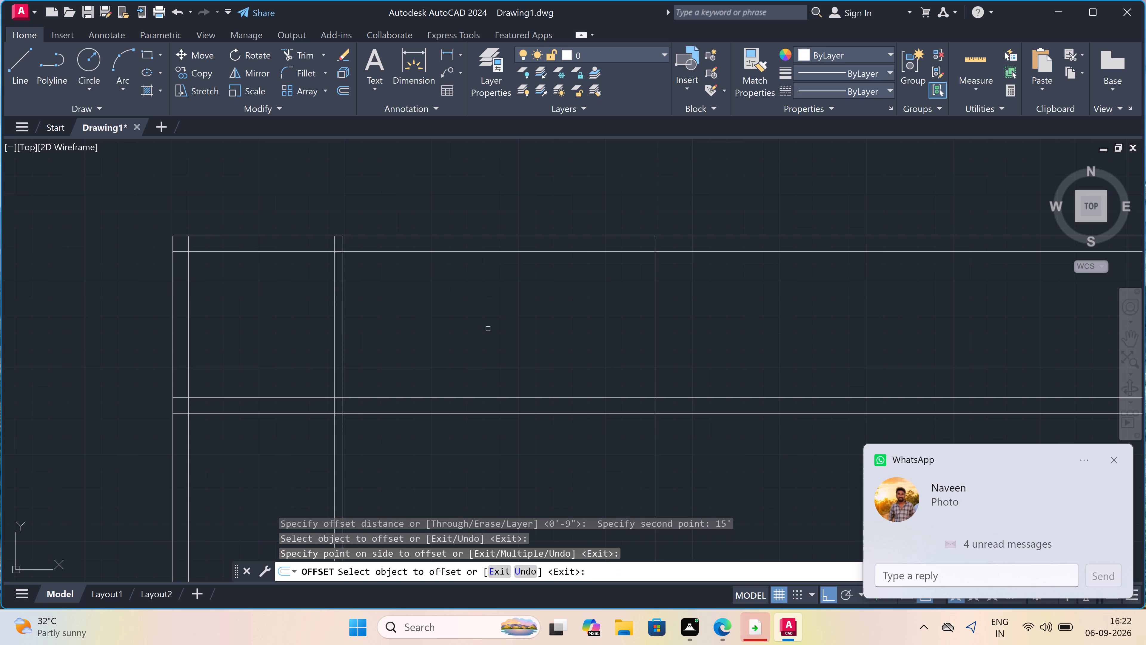
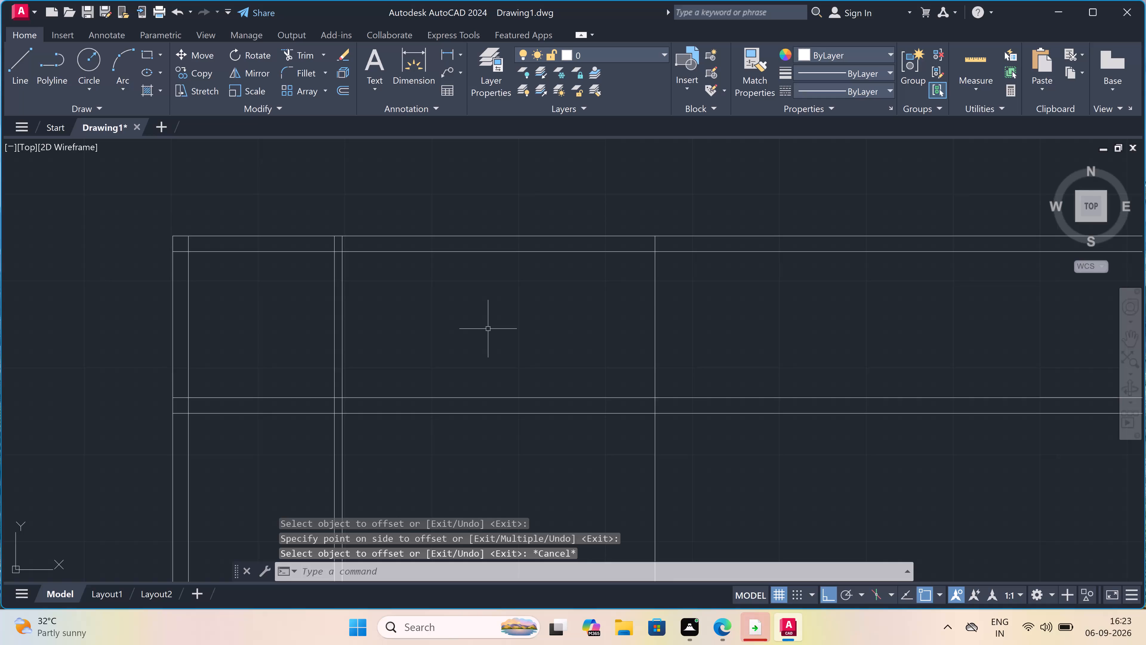
Offset the vertical line bounding the 15' space 9" to its right to form the wall thickness.
{"action": "type", "text": "o"}
{"action": "key", "text": "space"}
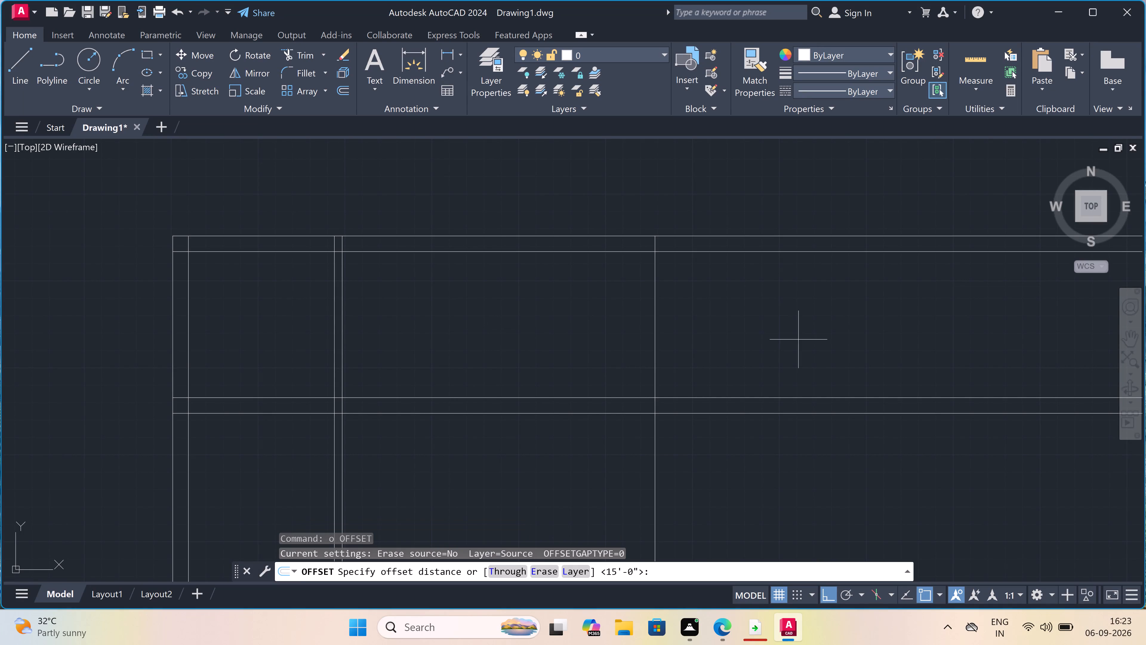
{"action": "left_click", "coordinate": [655, 310]}
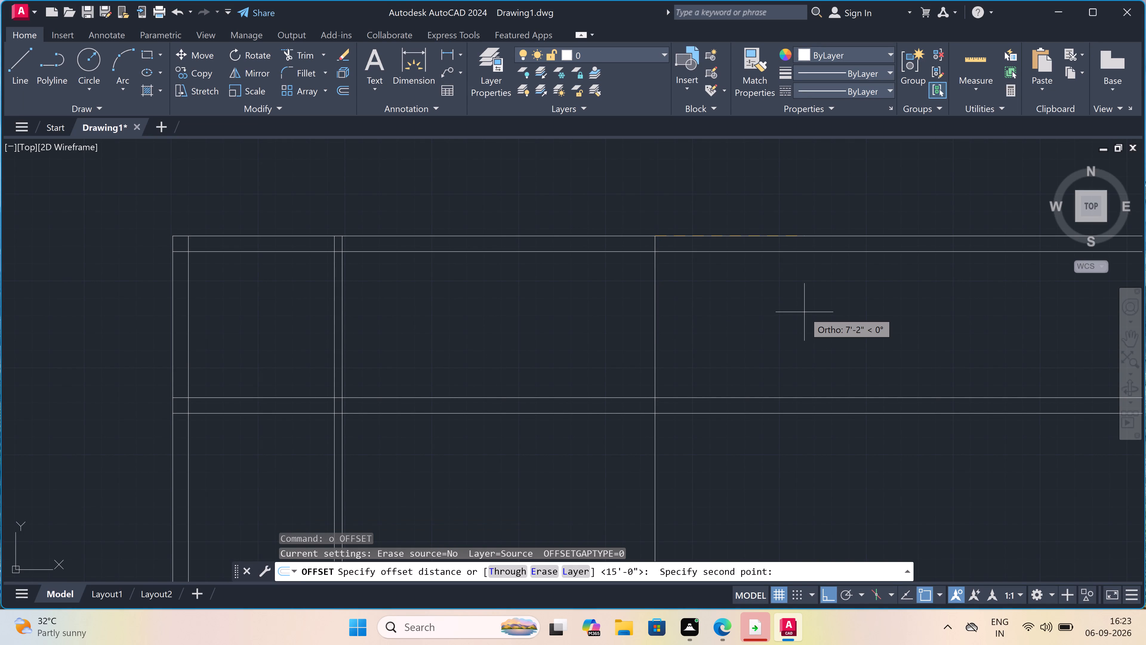
{"action": "type", "text": "9\""}
{"action": "key", "text": "space"}
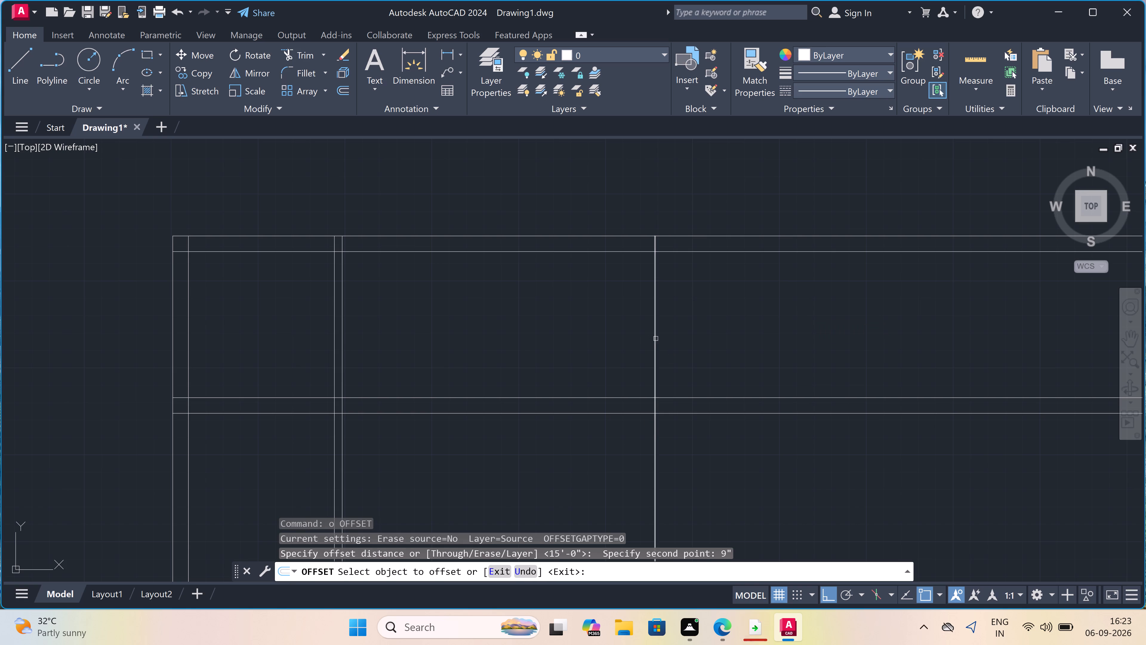
{"action": "left_click_drag", "start_coordinate": [656, 339], "coordinate": [660, 339]}
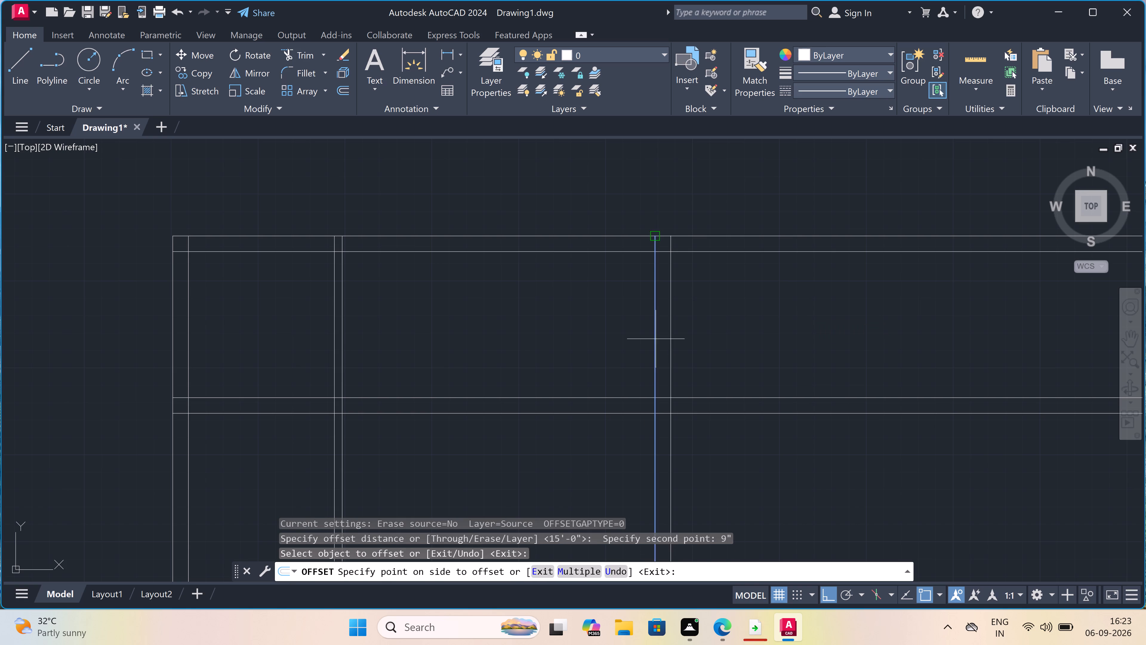
{"action": "left_click", "coordinate": [689, 341]}
{"action": "key", "text": "Escape"}
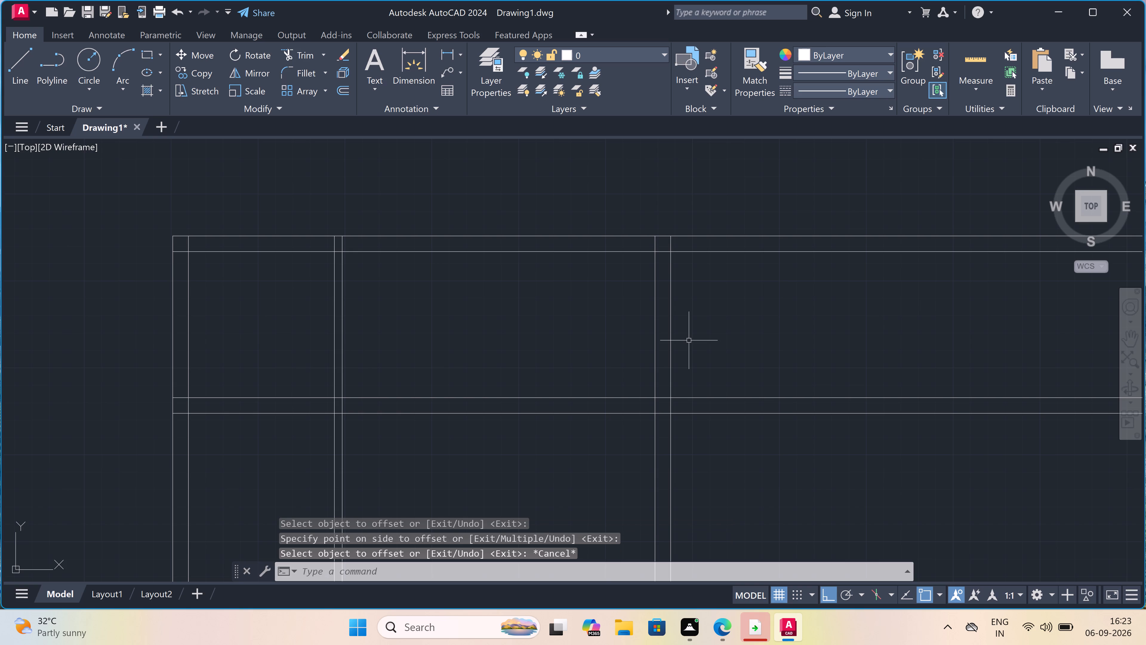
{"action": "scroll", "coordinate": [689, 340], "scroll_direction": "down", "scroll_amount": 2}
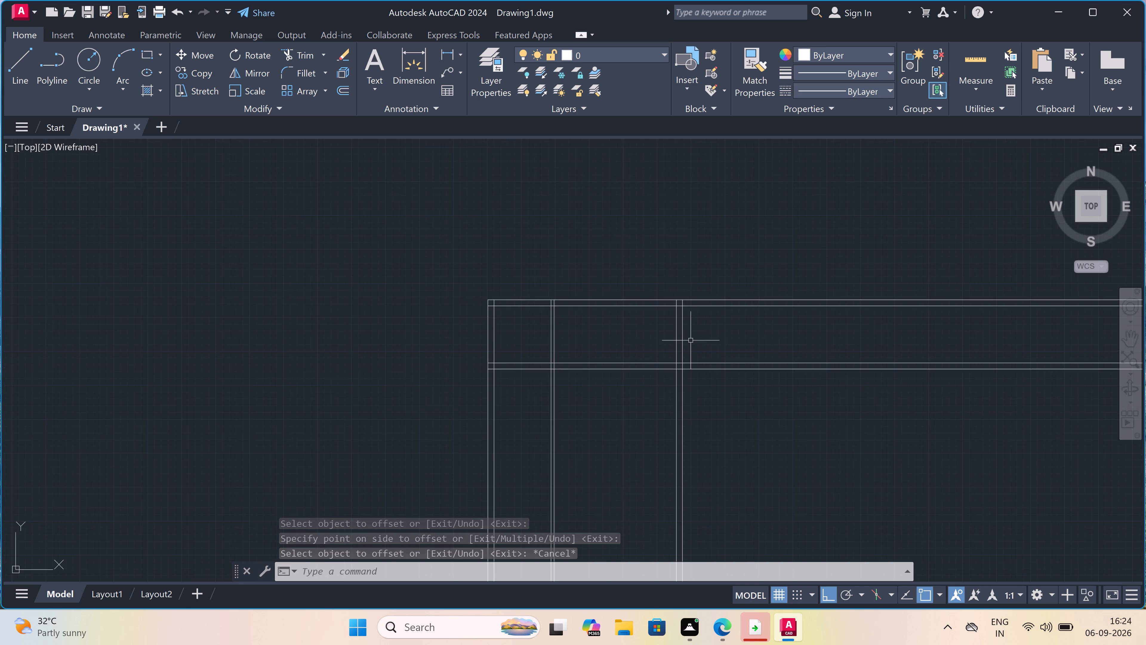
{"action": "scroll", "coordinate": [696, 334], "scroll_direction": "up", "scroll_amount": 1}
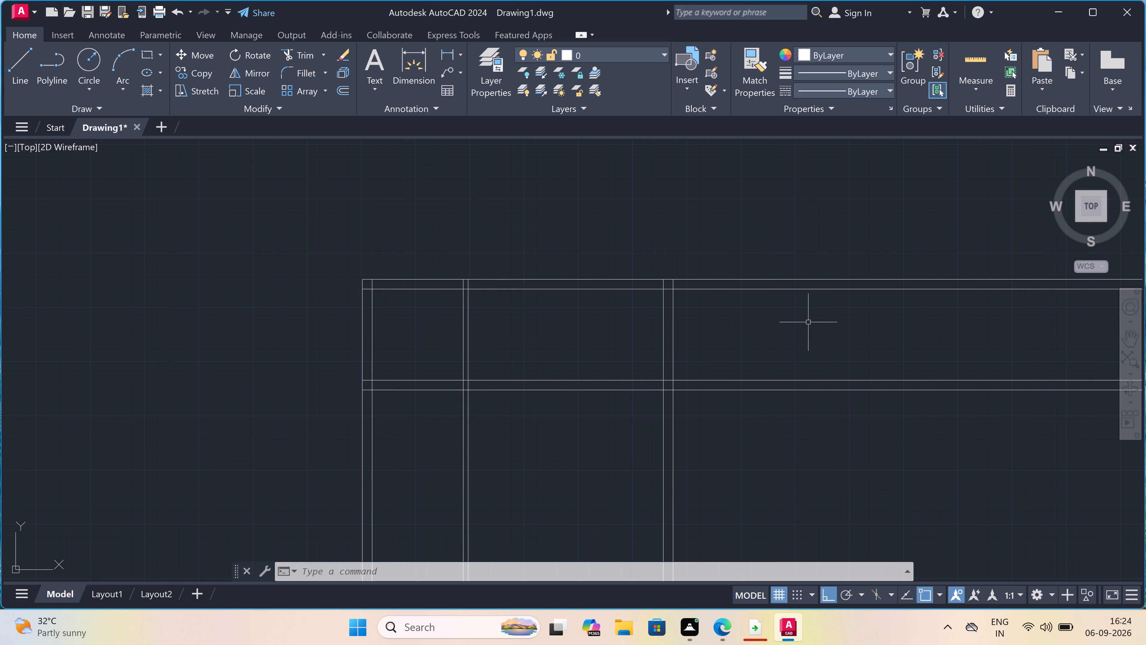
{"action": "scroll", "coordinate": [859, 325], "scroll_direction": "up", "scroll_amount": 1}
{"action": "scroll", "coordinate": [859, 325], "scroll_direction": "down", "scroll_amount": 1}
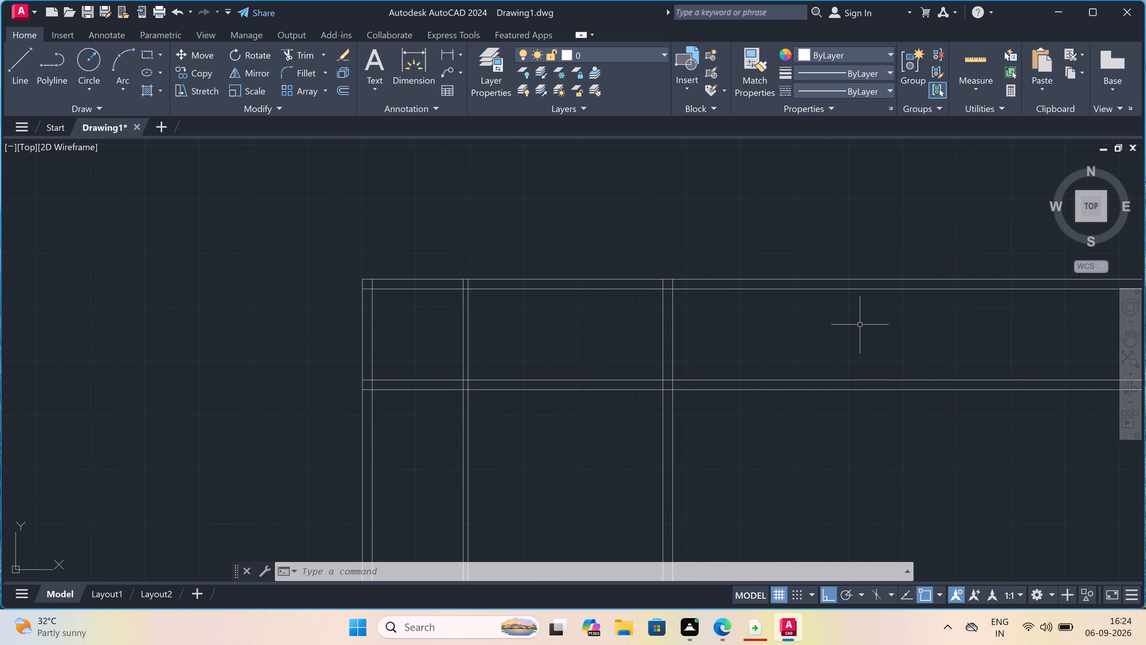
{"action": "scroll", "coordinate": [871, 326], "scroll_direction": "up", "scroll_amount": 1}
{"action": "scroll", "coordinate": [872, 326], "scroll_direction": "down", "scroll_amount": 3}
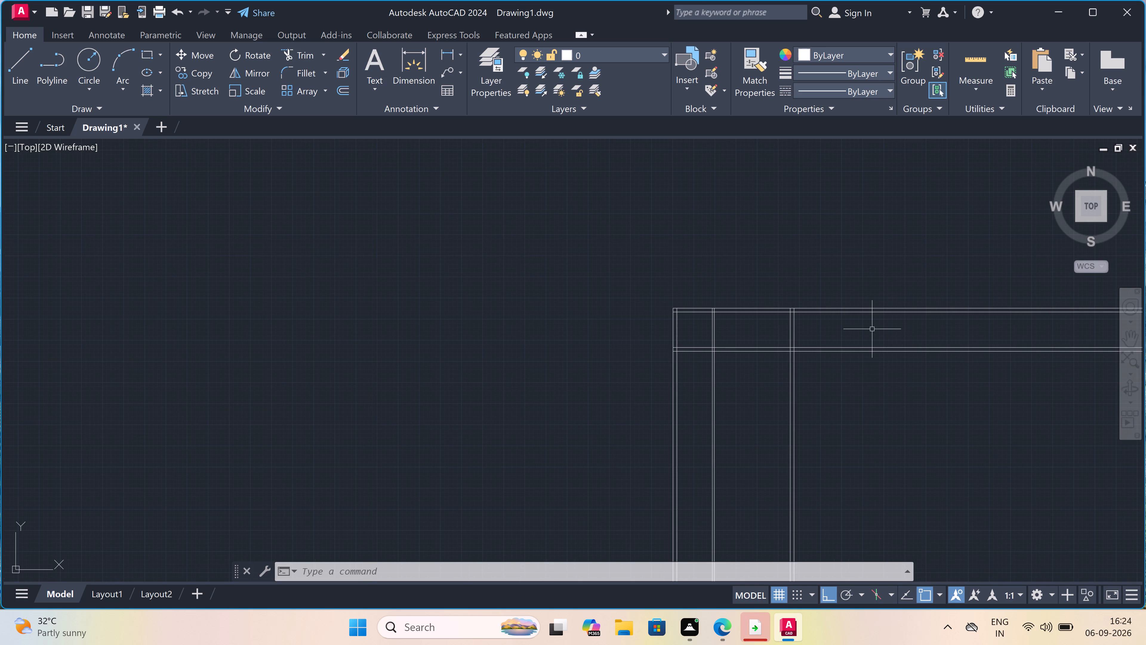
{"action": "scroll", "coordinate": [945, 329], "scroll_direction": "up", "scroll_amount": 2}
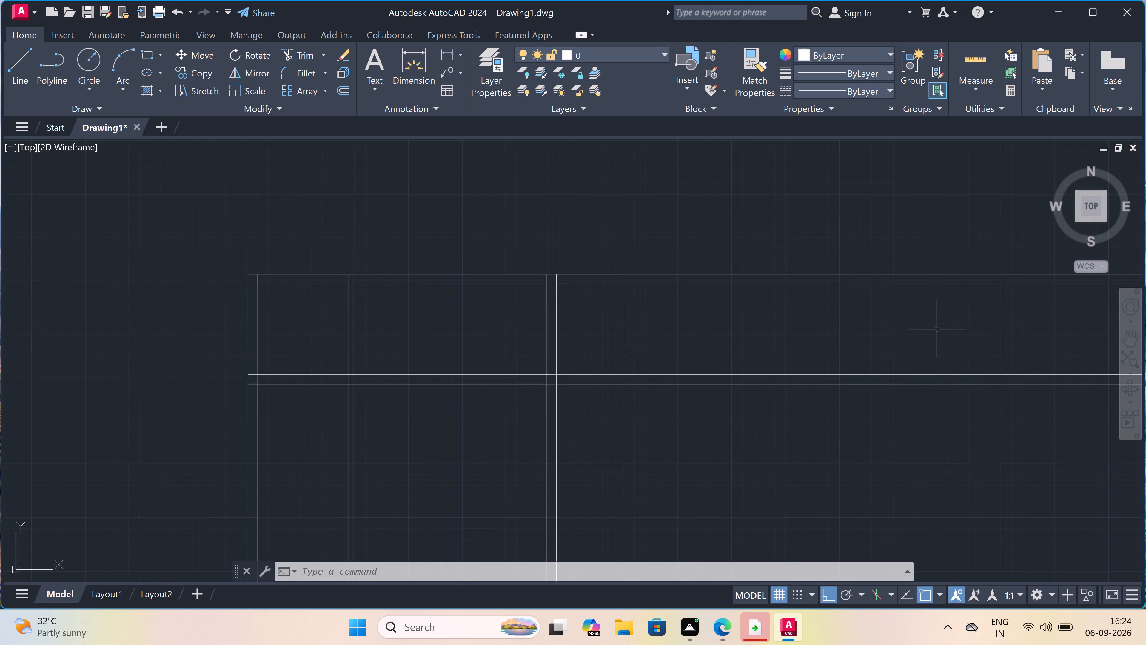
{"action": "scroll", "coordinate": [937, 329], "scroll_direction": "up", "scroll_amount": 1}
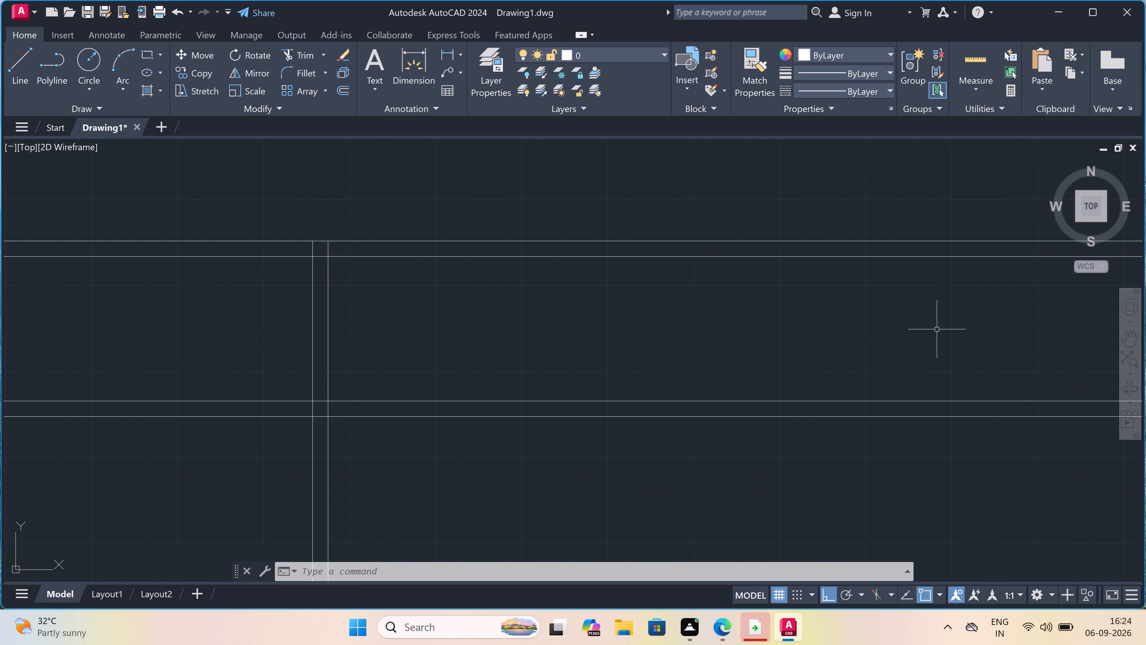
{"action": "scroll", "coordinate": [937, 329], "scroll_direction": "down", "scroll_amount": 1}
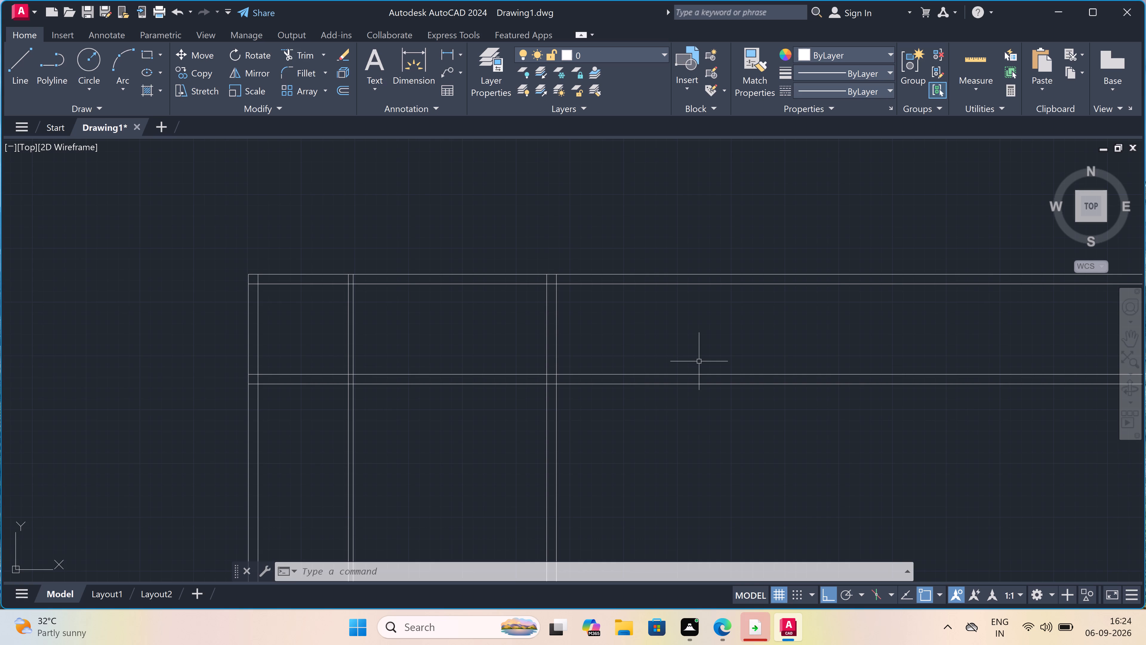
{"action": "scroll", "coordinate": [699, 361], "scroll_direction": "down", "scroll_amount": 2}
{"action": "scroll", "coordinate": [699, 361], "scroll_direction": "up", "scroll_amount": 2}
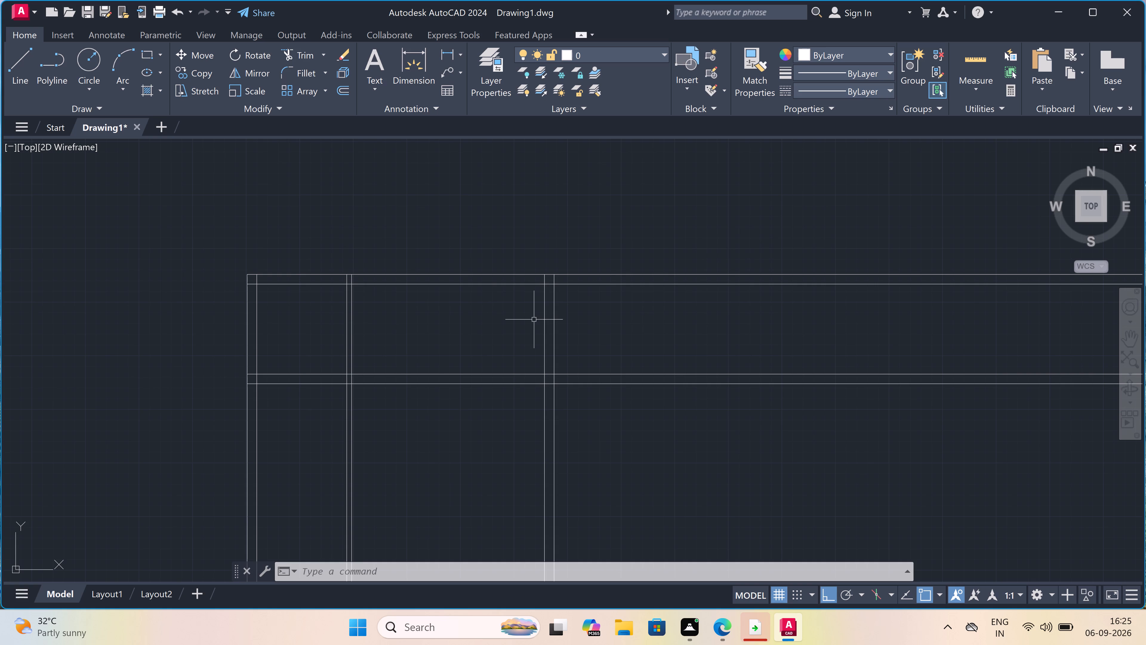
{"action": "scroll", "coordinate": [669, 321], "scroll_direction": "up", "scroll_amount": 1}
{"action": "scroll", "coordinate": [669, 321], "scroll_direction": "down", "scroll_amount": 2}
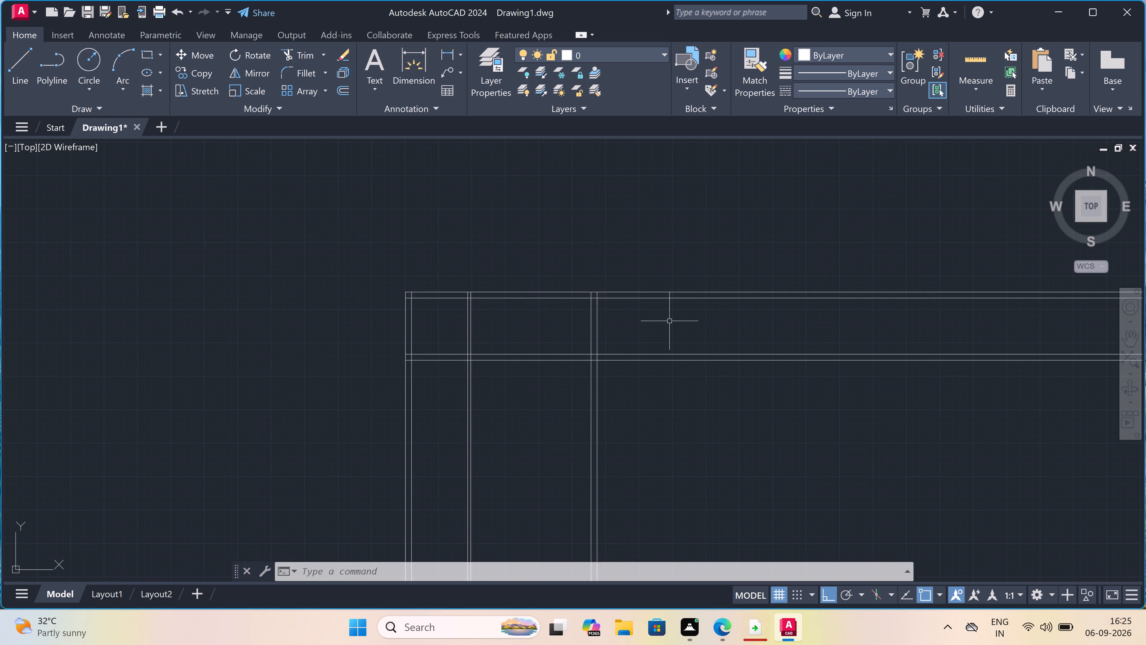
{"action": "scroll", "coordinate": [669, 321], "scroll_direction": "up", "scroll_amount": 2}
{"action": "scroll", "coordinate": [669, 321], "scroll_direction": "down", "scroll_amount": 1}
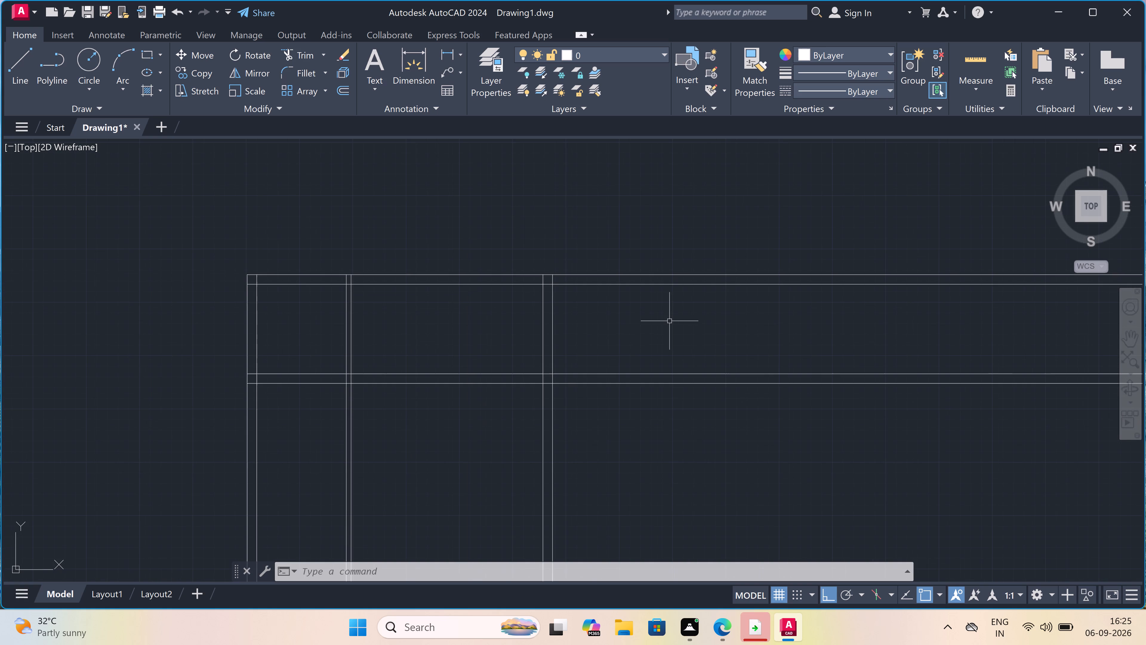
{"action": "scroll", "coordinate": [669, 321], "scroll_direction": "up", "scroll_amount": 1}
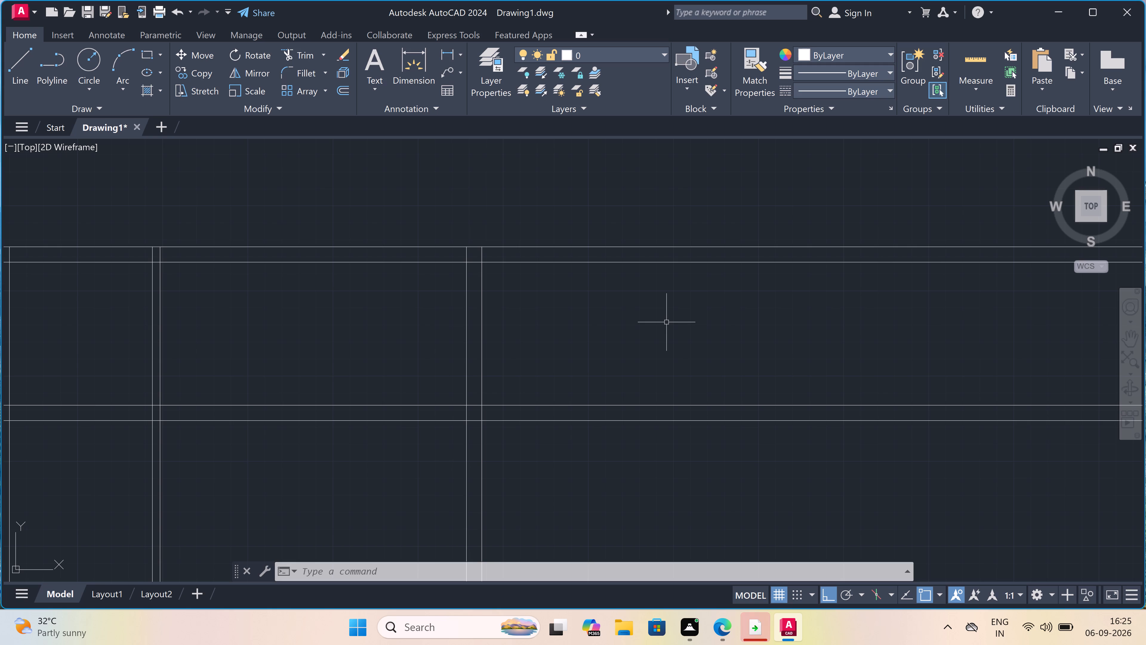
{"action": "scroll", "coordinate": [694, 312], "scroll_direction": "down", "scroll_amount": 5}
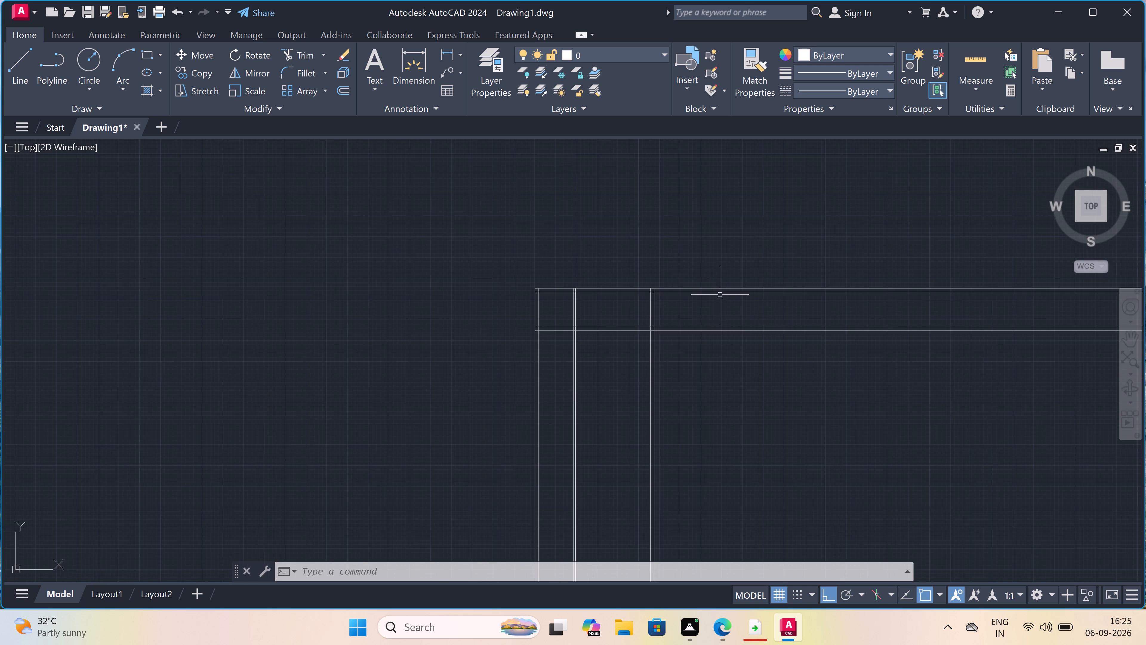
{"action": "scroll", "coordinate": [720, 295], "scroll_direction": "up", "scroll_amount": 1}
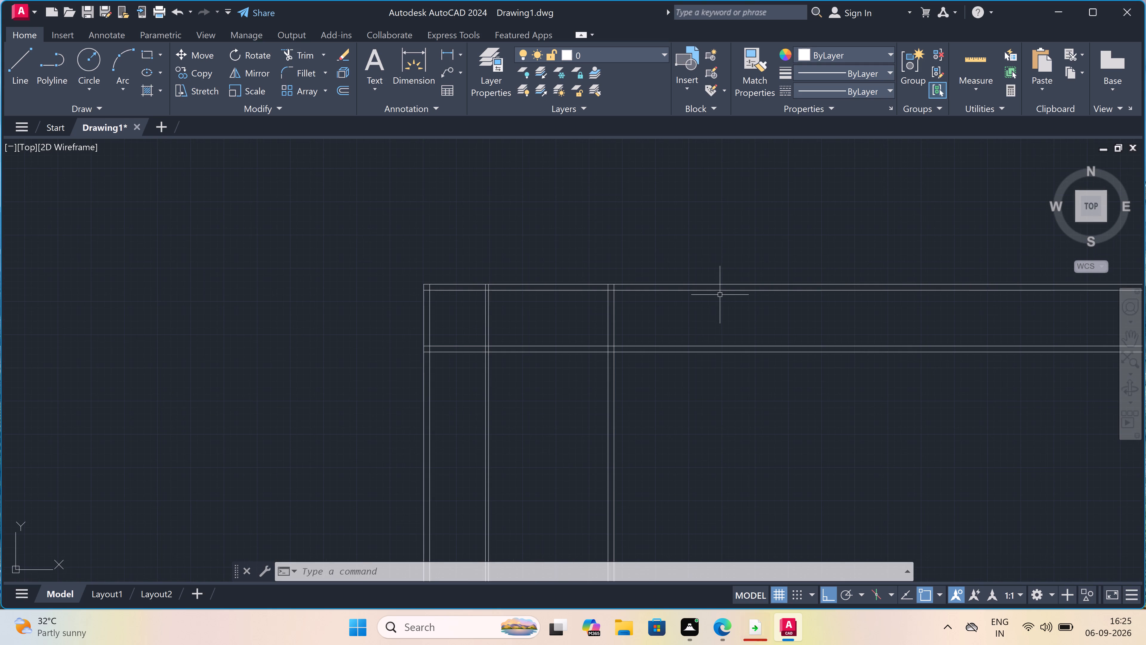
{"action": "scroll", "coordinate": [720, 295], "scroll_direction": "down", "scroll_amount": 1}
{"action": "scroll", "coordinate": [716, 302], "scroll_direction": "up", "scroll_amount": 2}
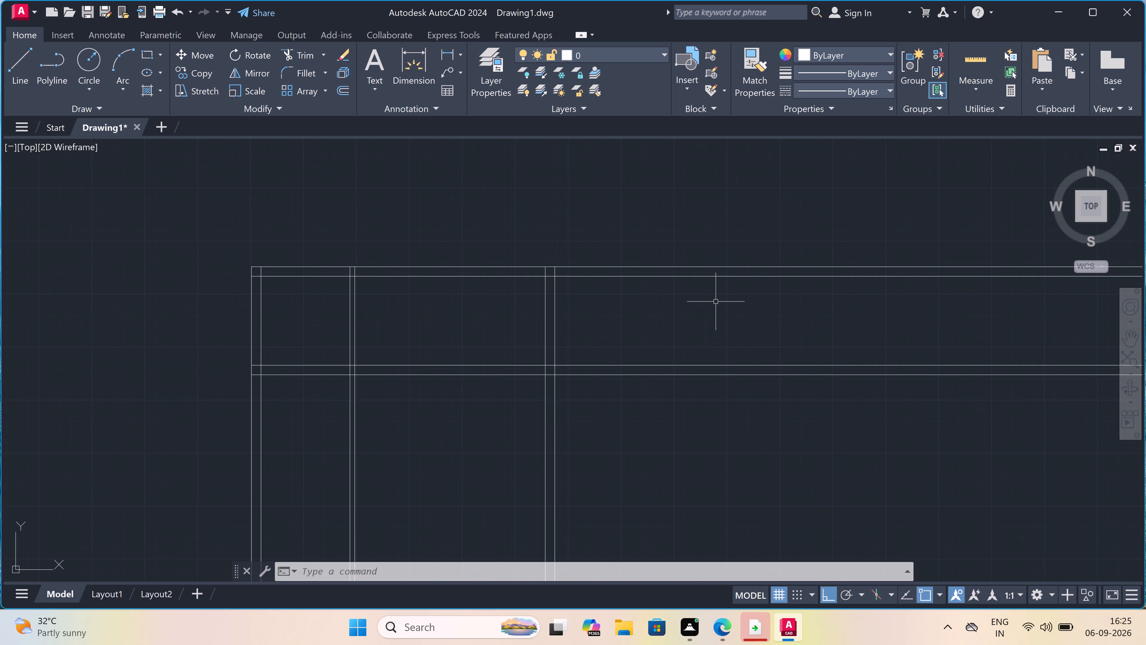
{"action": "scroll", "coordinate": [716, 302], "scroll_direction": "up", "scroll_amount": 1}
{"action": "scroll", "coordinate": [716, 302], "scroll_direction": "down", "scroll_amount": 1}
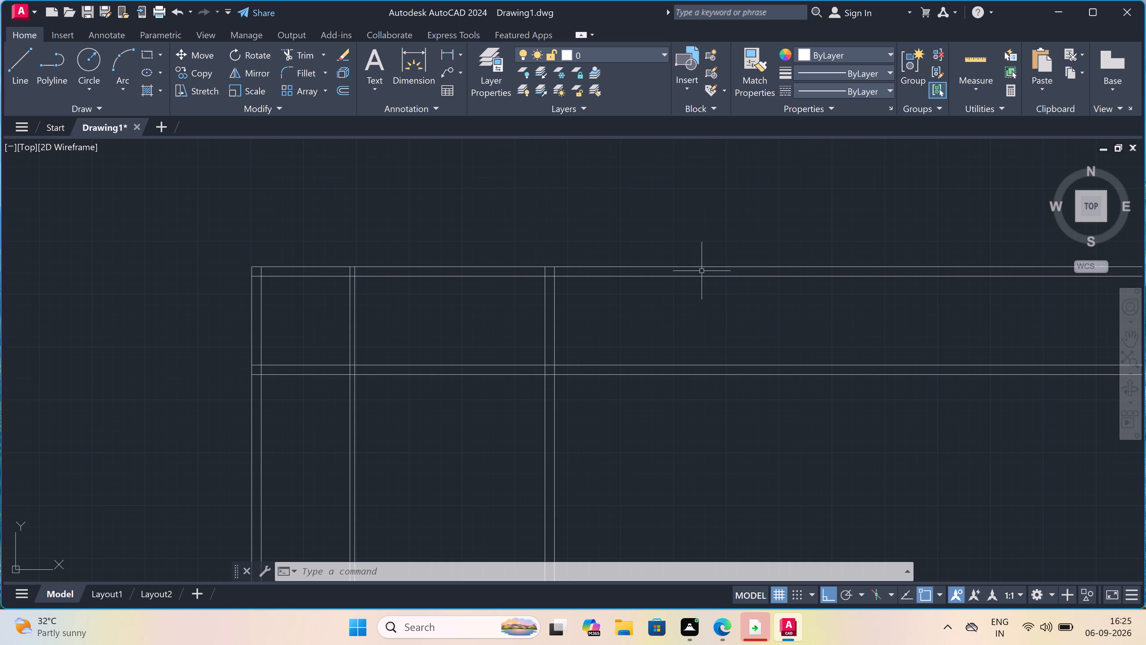
Offset the right-hand line of the vertical 9" wall beyond the 15' space 12' to its right.
{"action": "type", "text": "o"}
{"action": "key", "text": "space"}
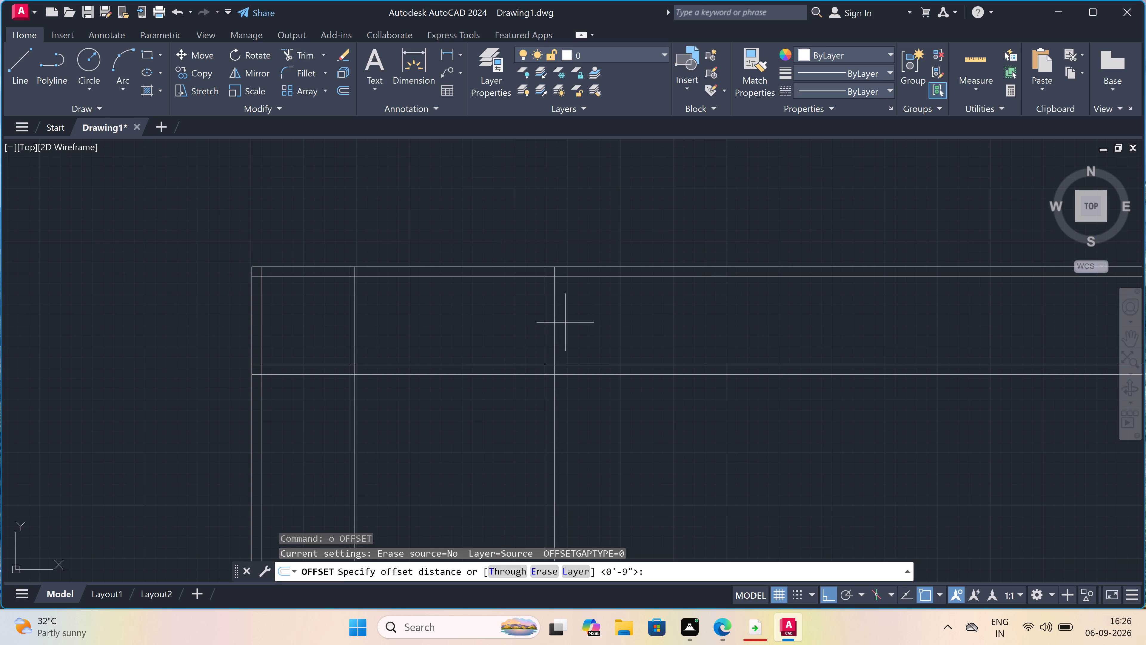
{"action": "left_click", "coordinate": [552, 315]}
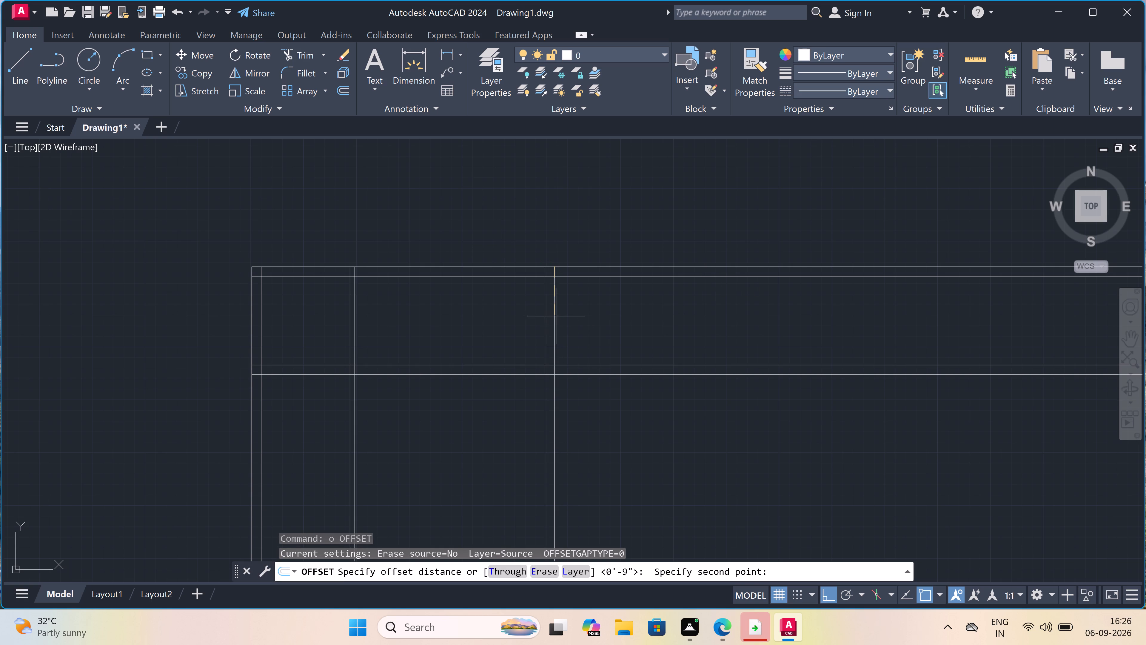
{"action": "type", "text": "12"}
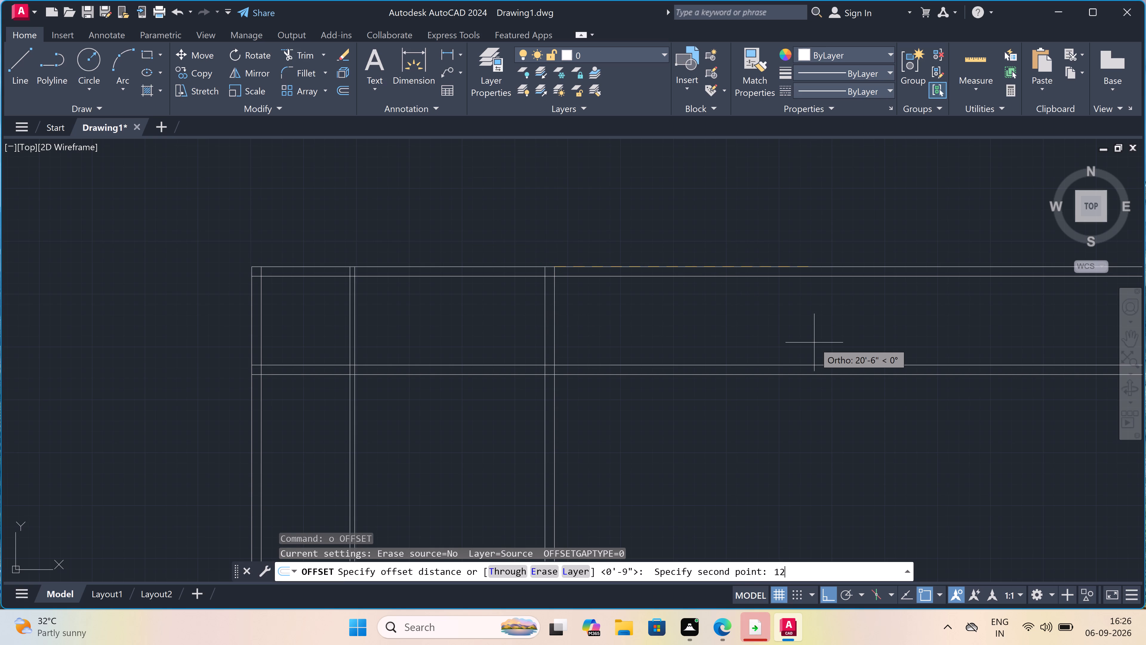
{"action": "type", "text": "'"}
{"action": "key", "text": "space"}
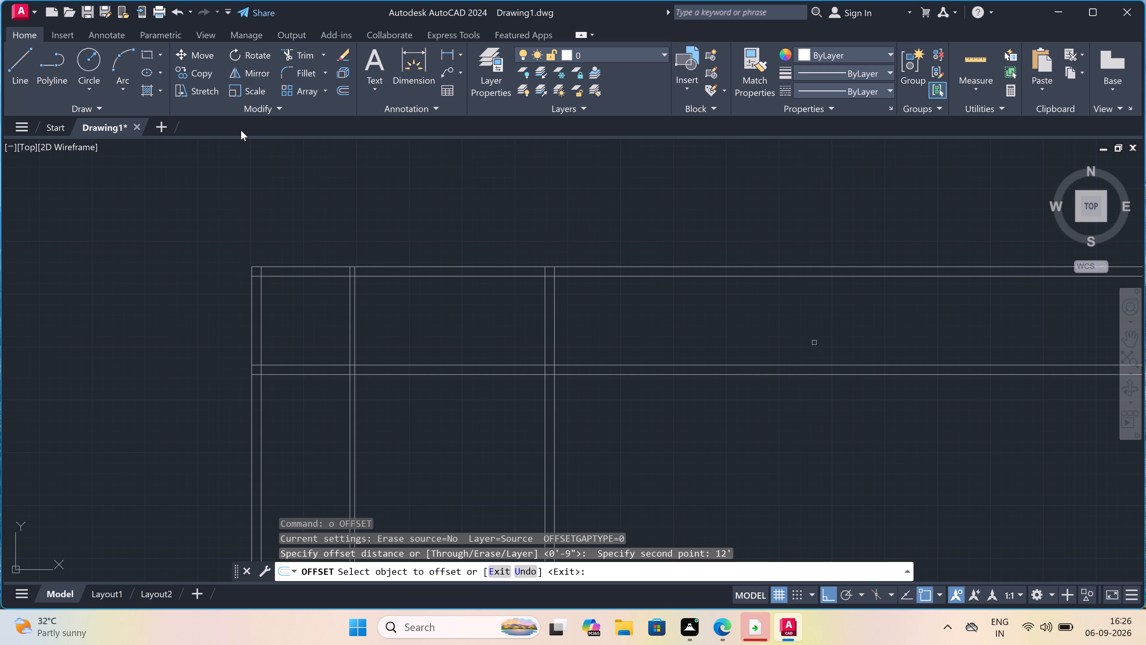
{"action": "left_click", "coordinate": [553, 321]}
{"action": "left_click", "coordinate": [610, 326]}
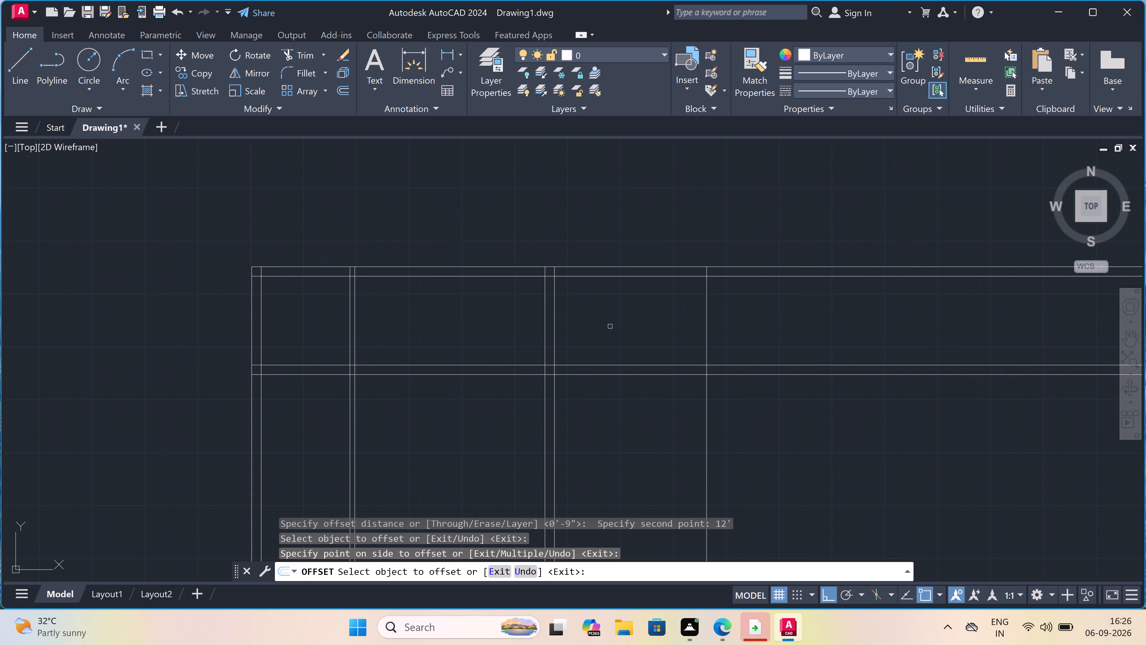
{"action": "key", "text": "Escape"}
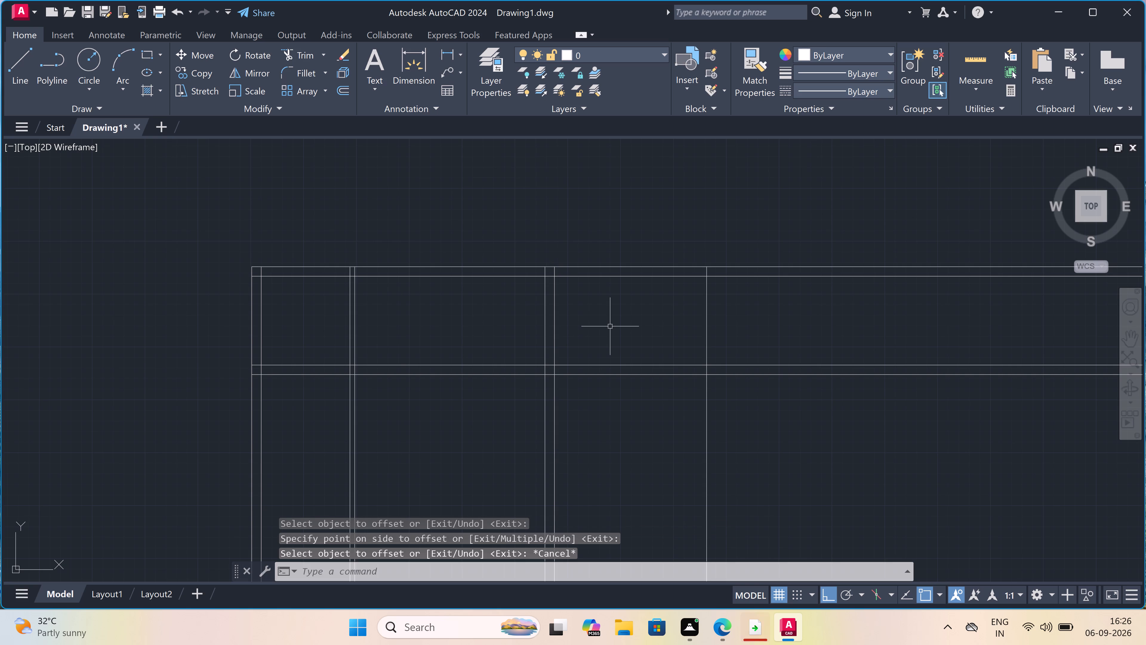
Offset the vertical line bounding the 12' space 4.5" to its right to form a partition wall.
{"action": "type", "text": "o"}
{"action": "key", "text": "space"}
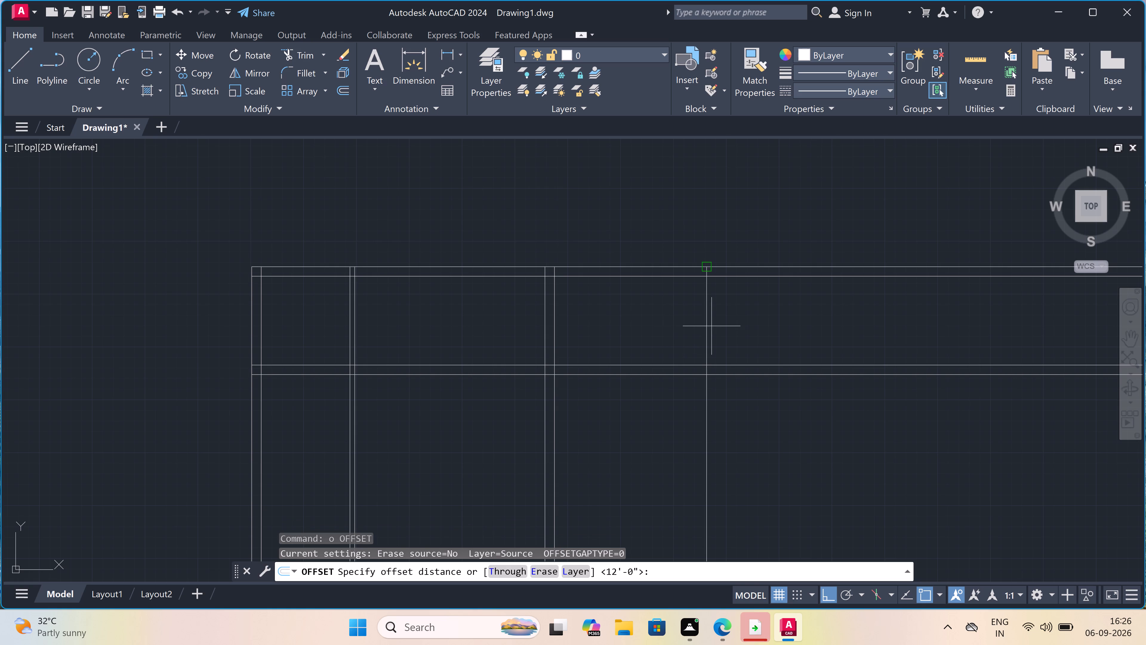
{"action": "left_click_drag", "start_coordinate": [707, 324], "coordinate": [763, 319]}
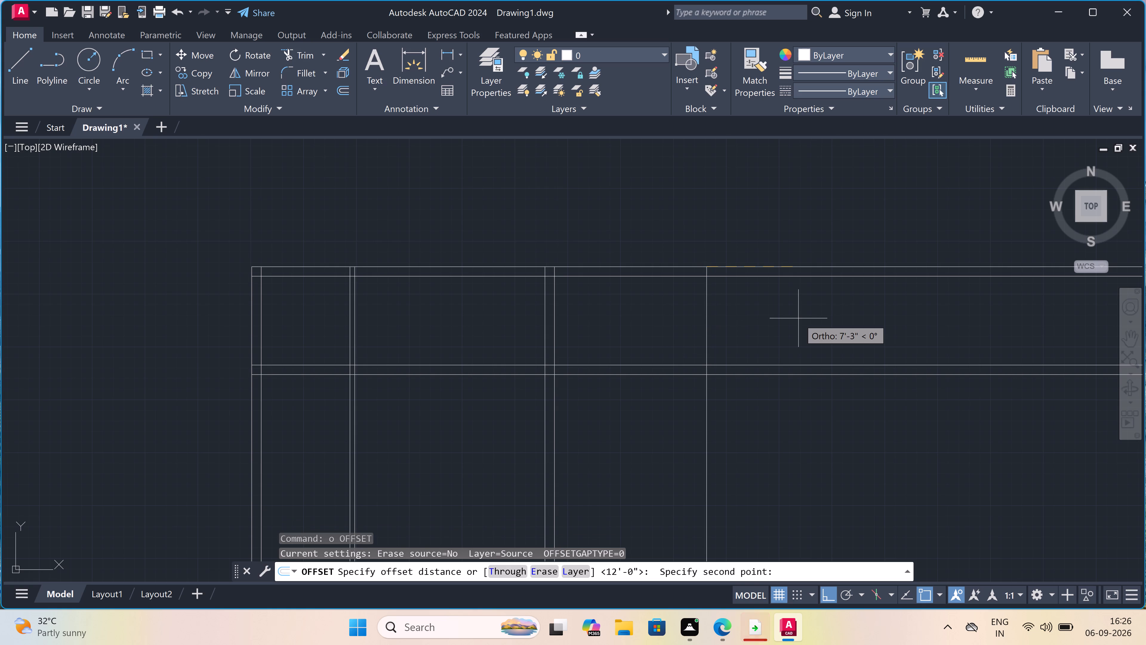
{"action": "type", "text": "4,"}
{"action": "key", "text": "BackSpace"}
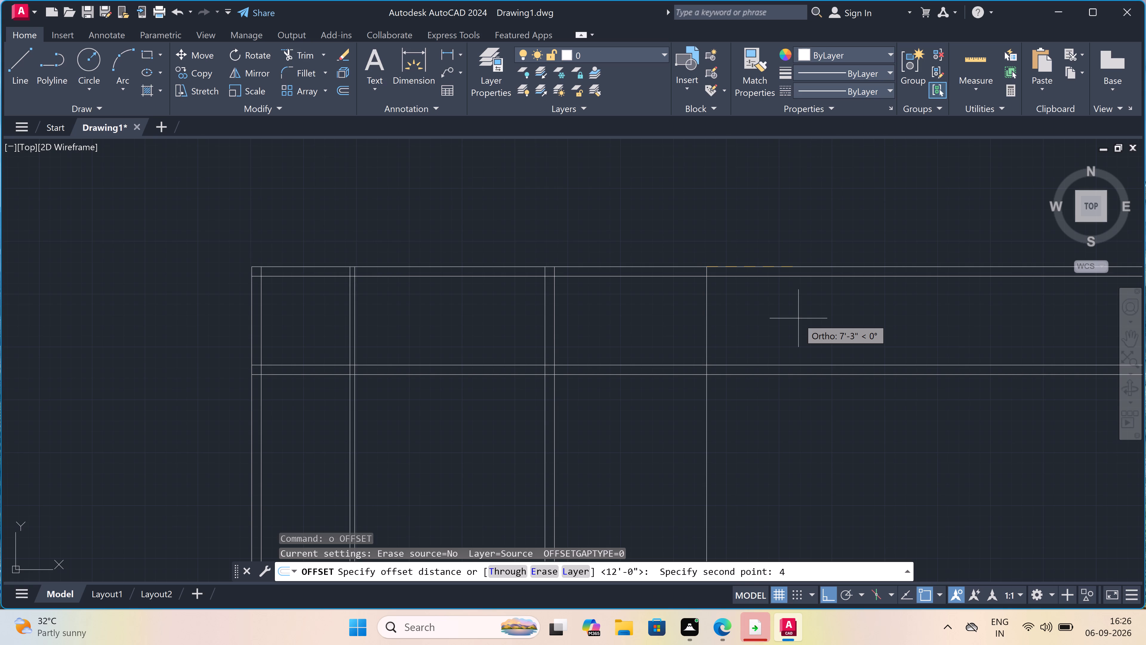
{"action": "key", "text": "period"}
{"action": "key", "text": "5"}
{"action": "type", "text": "\""}
{"action": "key", "text": "space"}
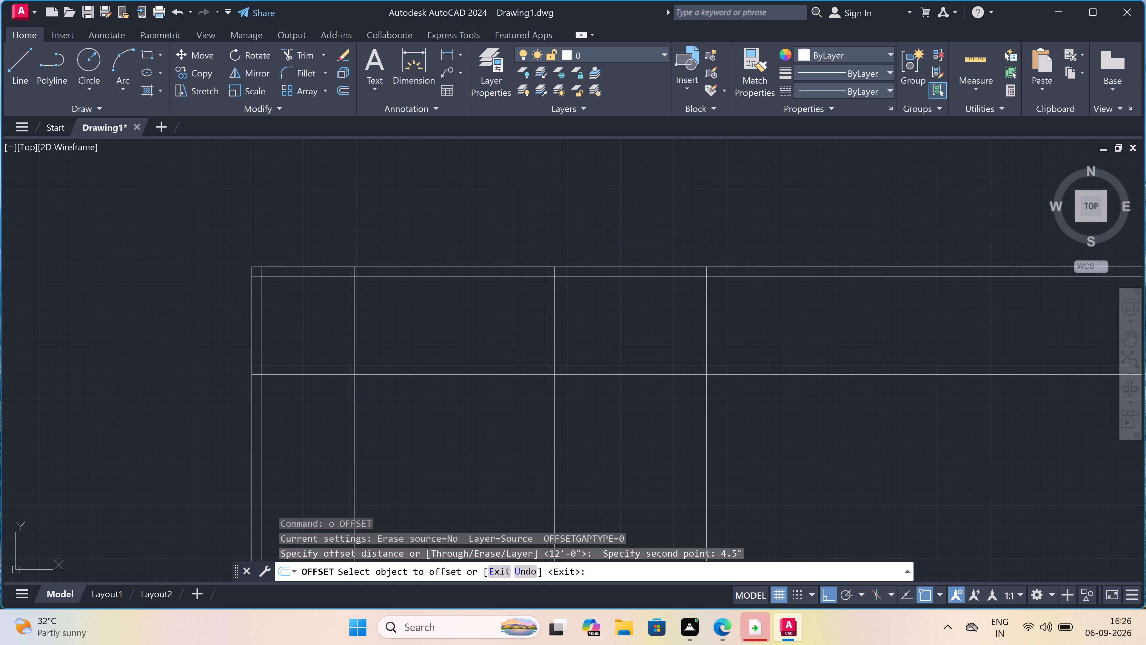
{"action": "left_click", "coordinate": [707, 305]}
{"action": "left_click", "coordinate": [712, 305]}
{"action": "double_click", "coordinate": [750, 305]}
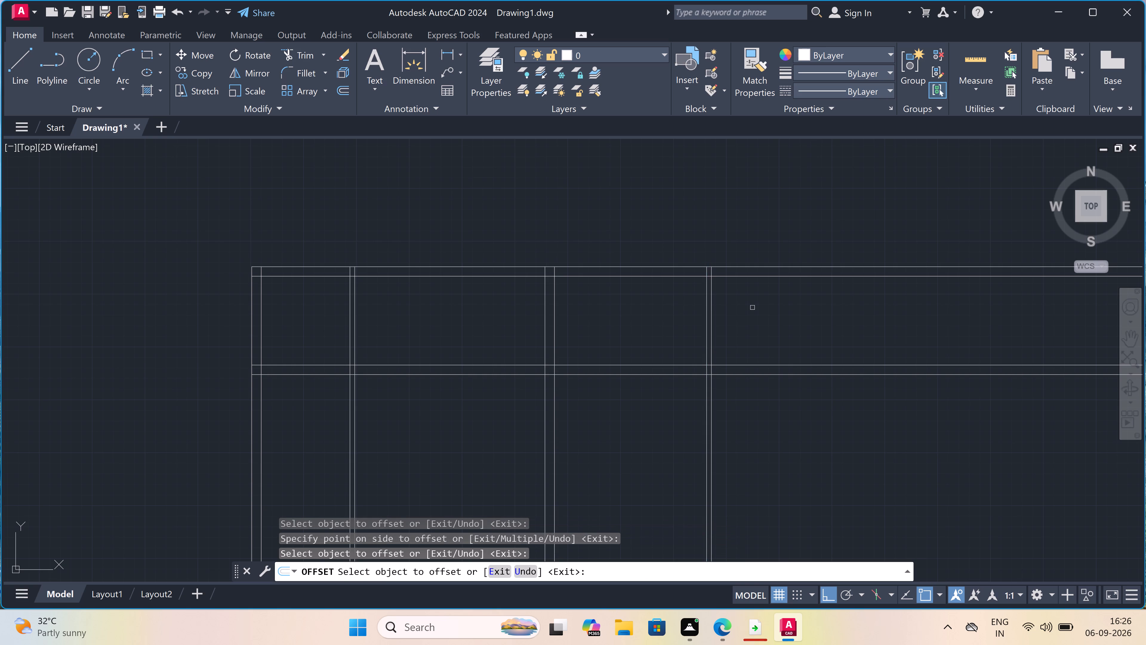
{"action": "key", "text": "Escape"}
Offset the right-hand line of the 4.5" partition beyond the 12' space 6' to its right.
{"action": "type", "text": "o"}
{"action": "key", "text": "space"}
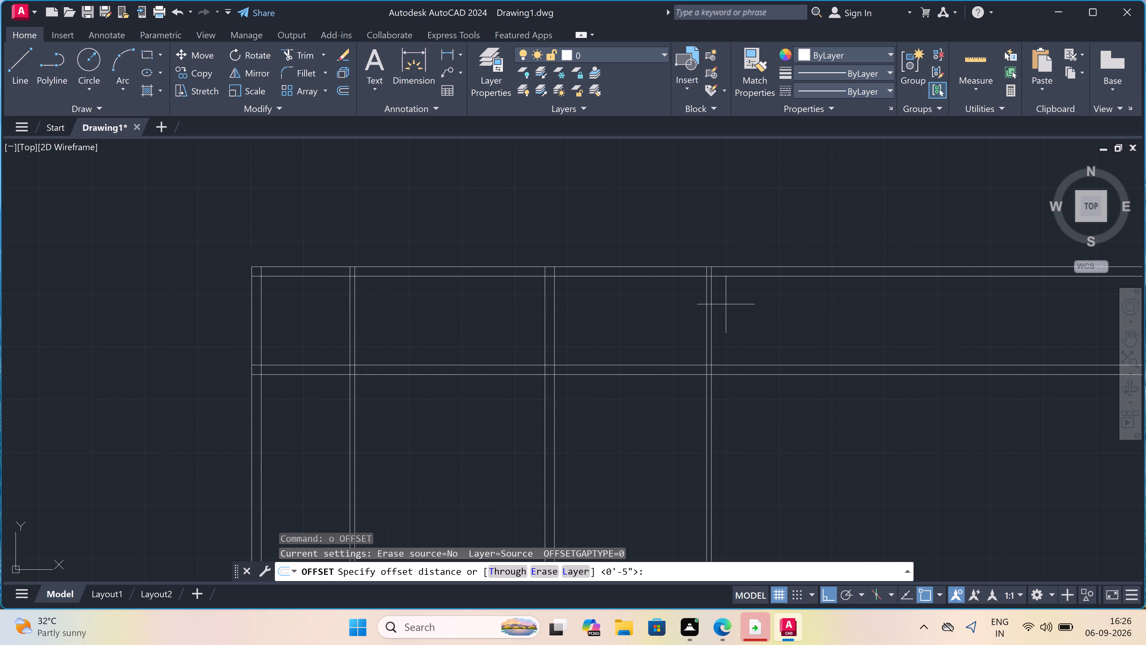
{"action": "left_click", "coordinate": [711, 300]}
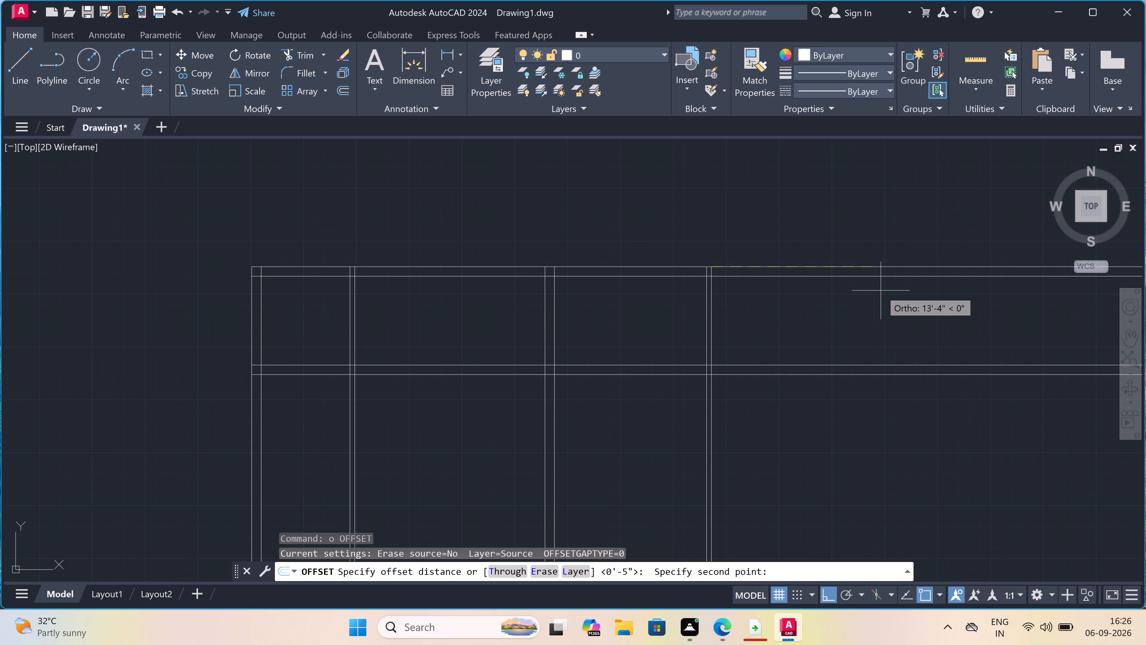
{"action": "key", "text": "6"}
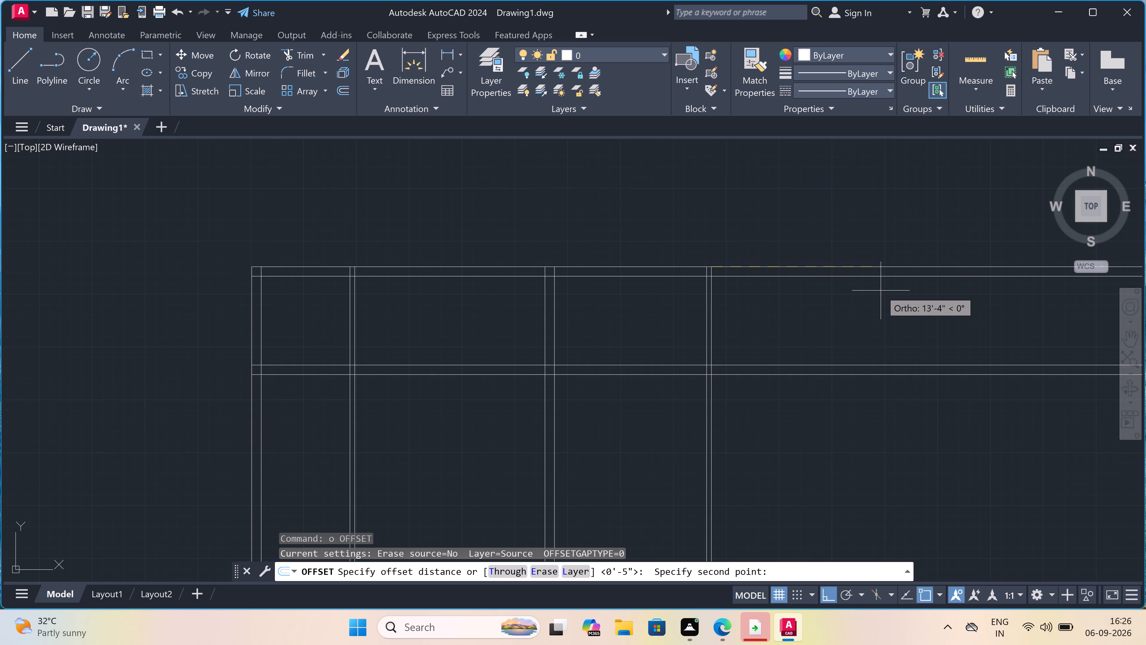
{"action": "type", "text": "'"}
{"action": "key", "text": "space"}
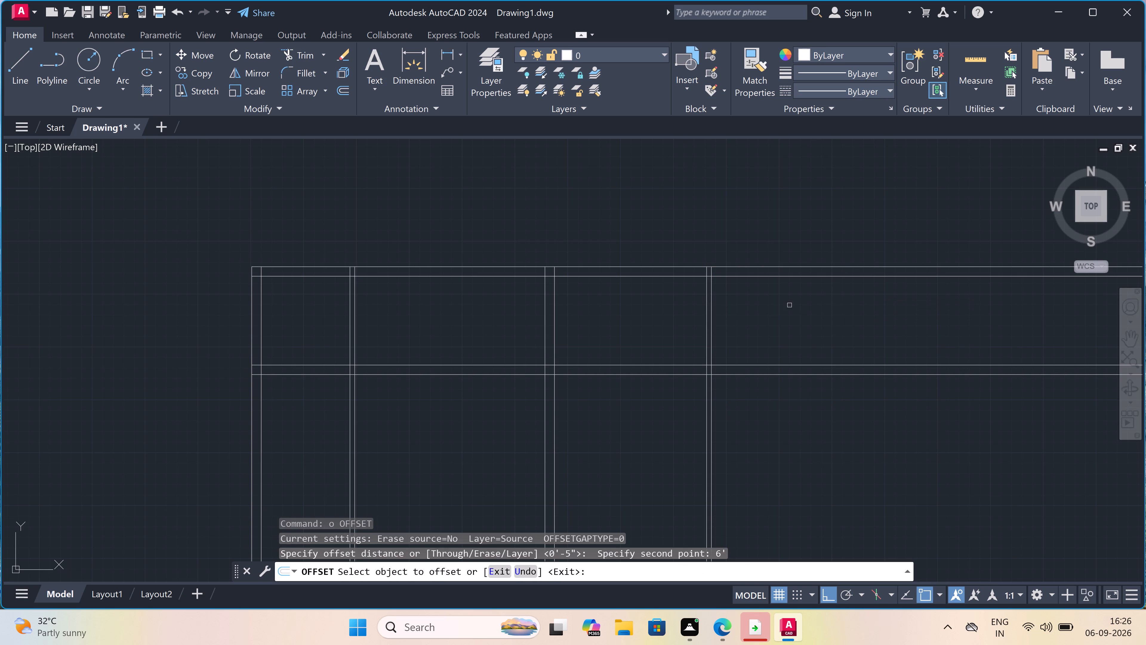
{"action": "left_click_drag", "start_coordinate": [712, 295], "coordinate": [728, 297]}
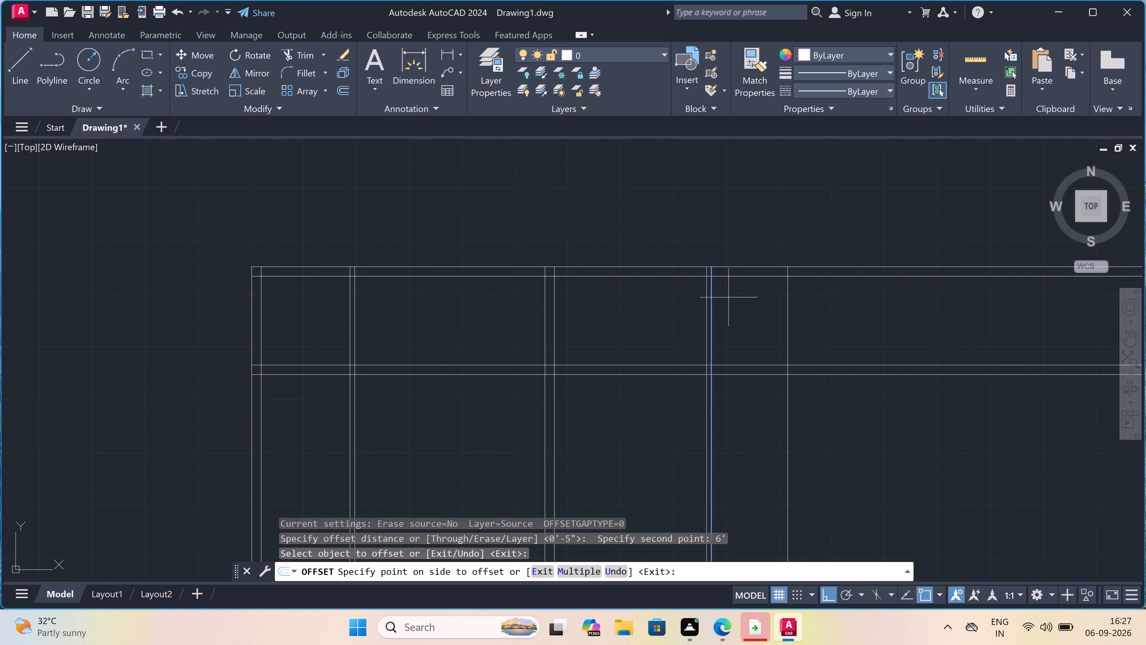
{"action": "double_click", "coordinate": [798, 310]}
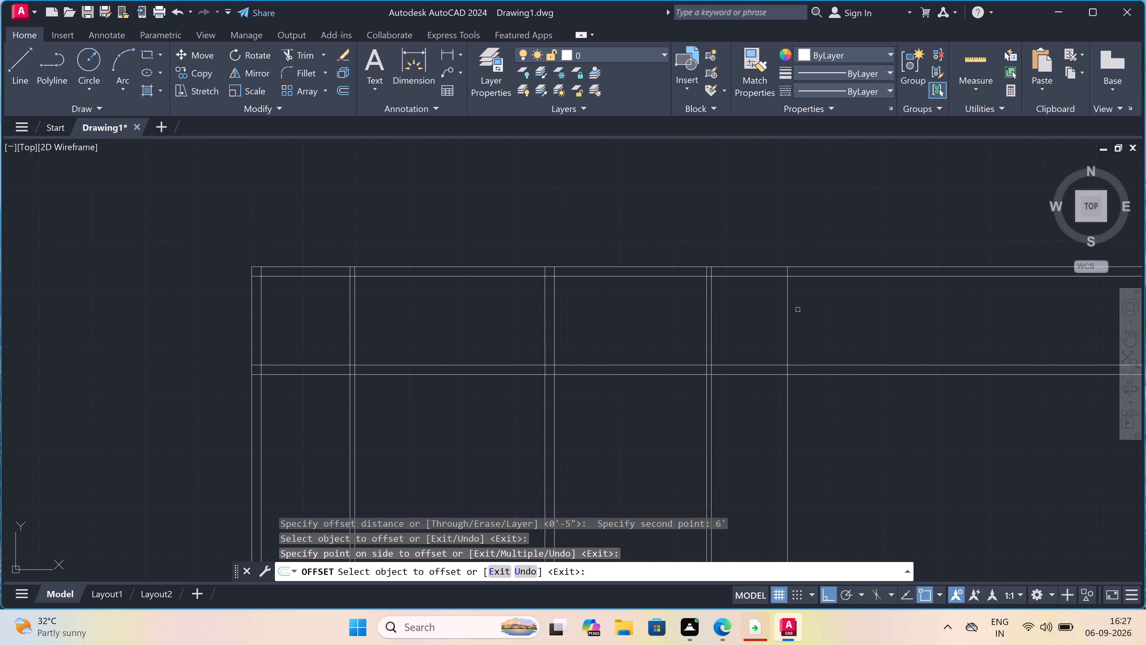
{"action": "key", "text": "Escape"}
Offset the vertical line bounding the 6' space 9" to its right to form the end wall thickness.
{"action": "type", "text": "o"}
{"action": "key", "text": "space"}
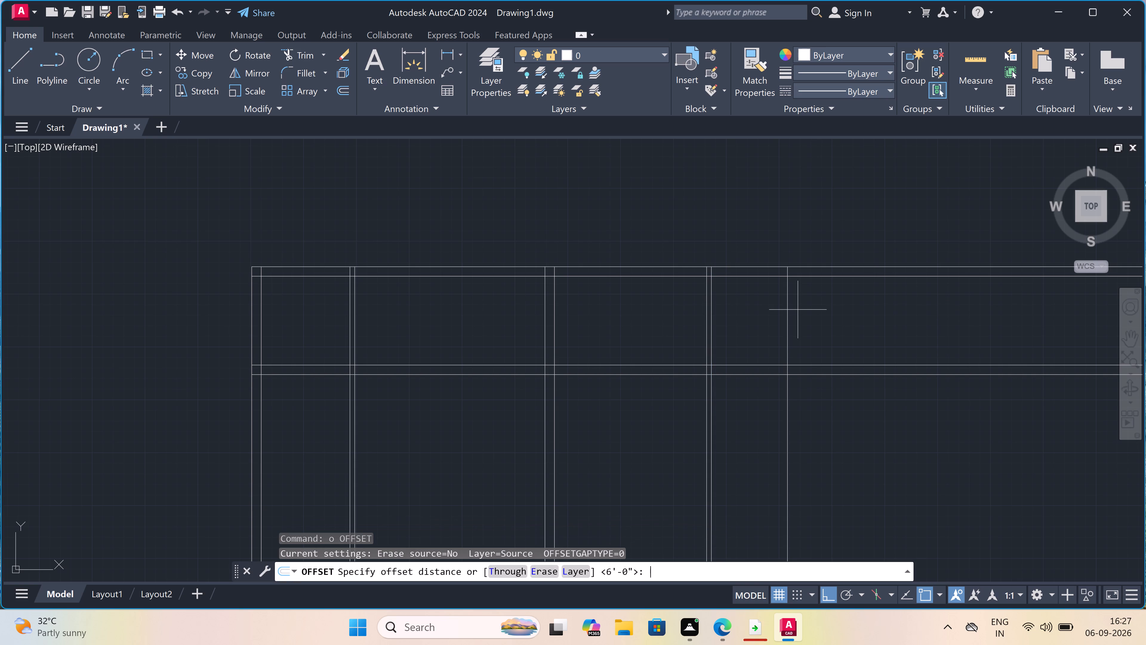
{"action": "double_click", "coordinate": [788, 312]}
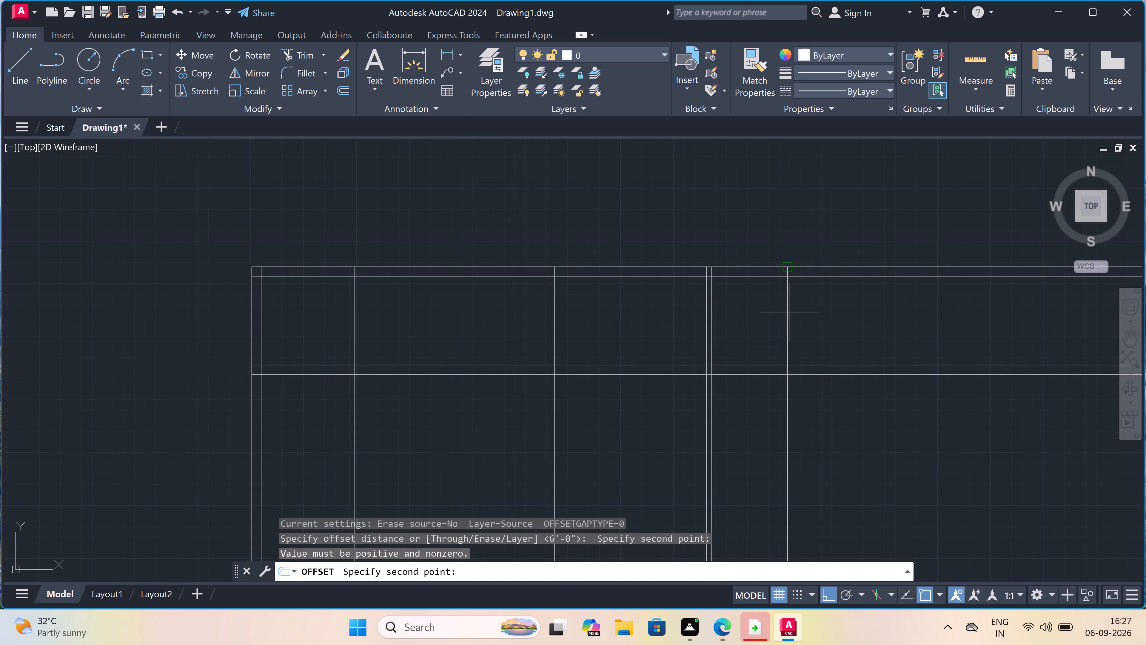
{"action": "type", "text": "9'"}
{"action": "key", "text": "BackSpace"}
{"action": "type", "text": "\""}
{"action": "key", "text": "space"}
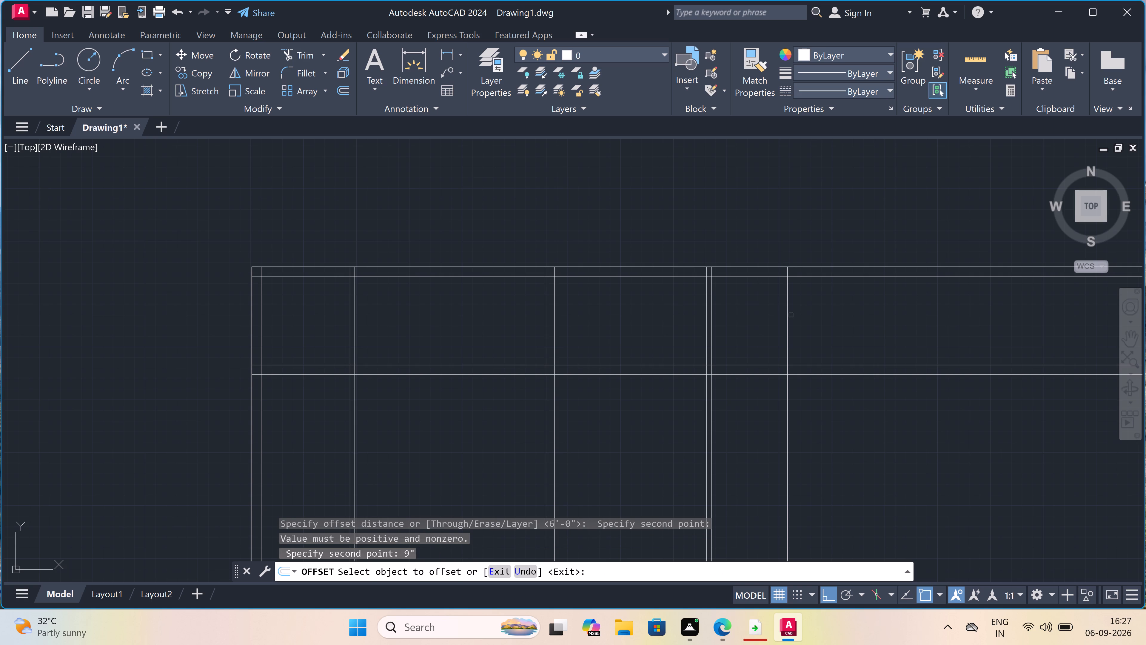
{"action": "left_click_drag", "start_coordinate": [788, 313], "coordinate": [792, 313]}
{"action": "left_click", "coordinate": [808, 313]}
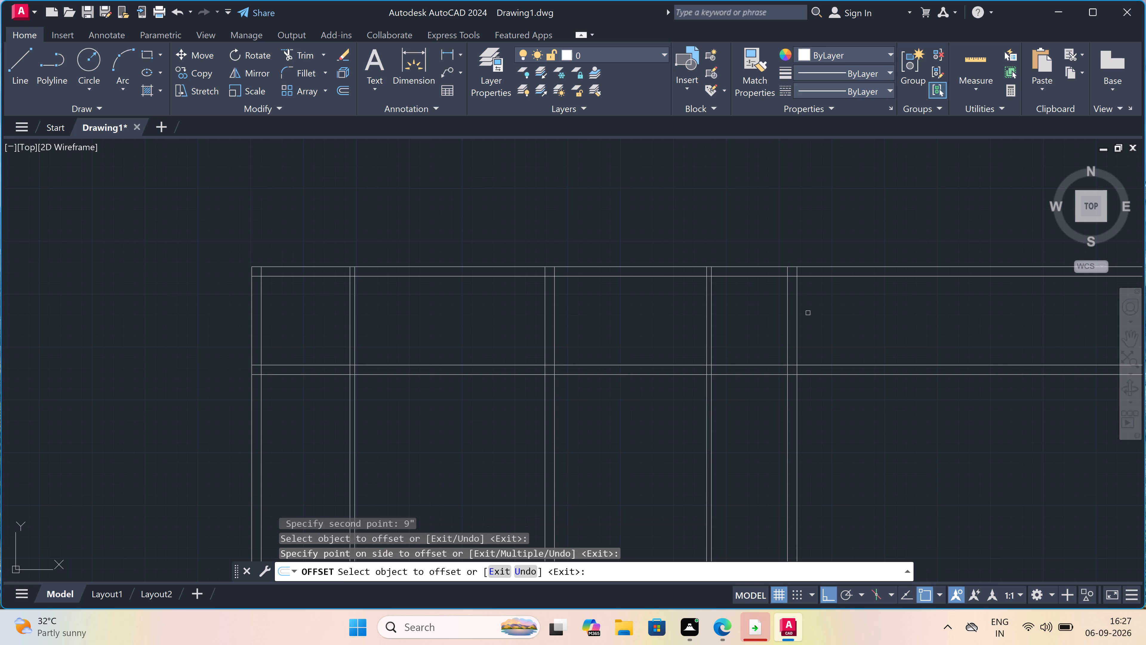
{"action": "key", "text": "Escape"}
Trim the four horizontal wall lines extending beyond the outer line of the 9" wall at the plan's right end.
{"action": "type", "text": "tr"}
{"action": "key", "text": "space"}
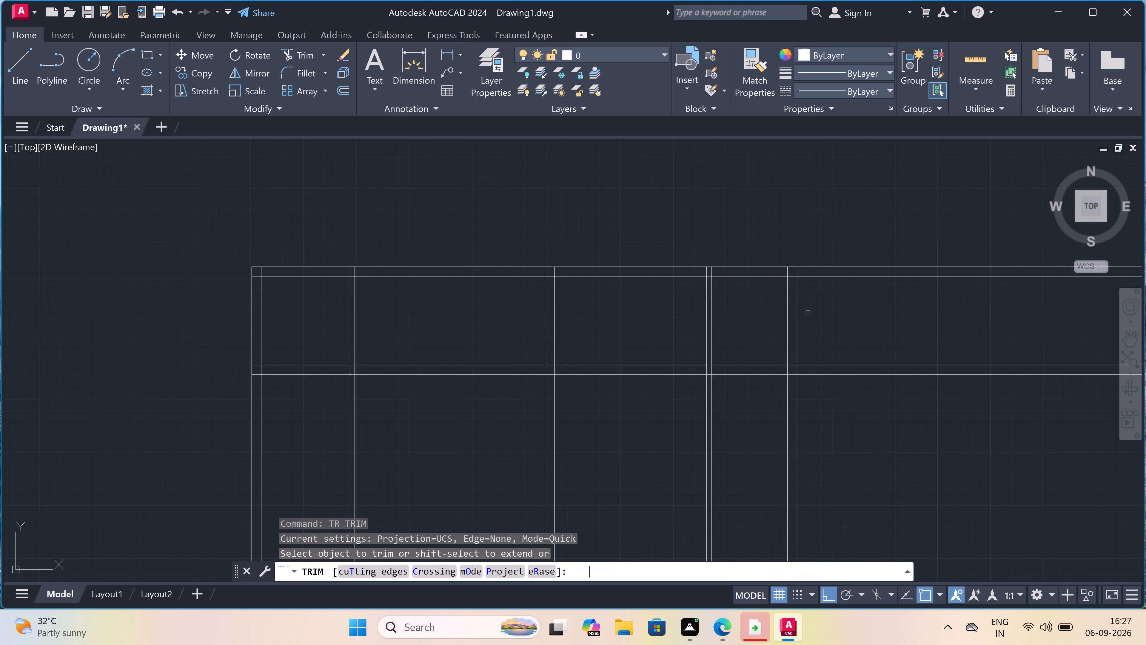
{"action": "left_click", "coordinate": [837, 263]}
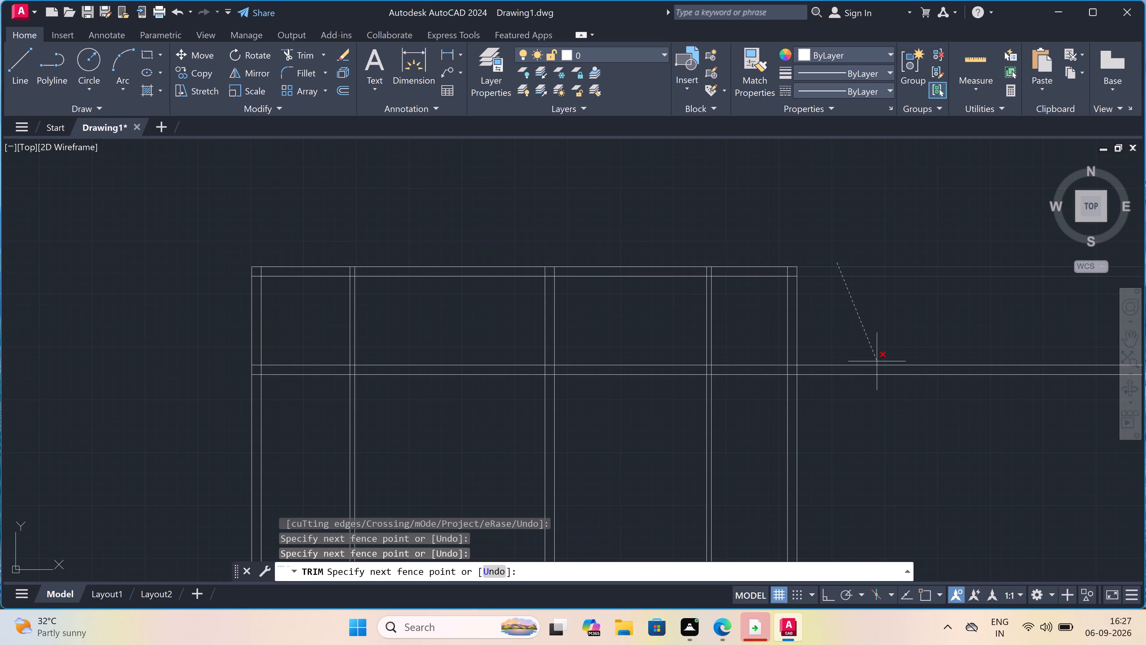
{"action": "double_click", "coordinate": [880, 388]}
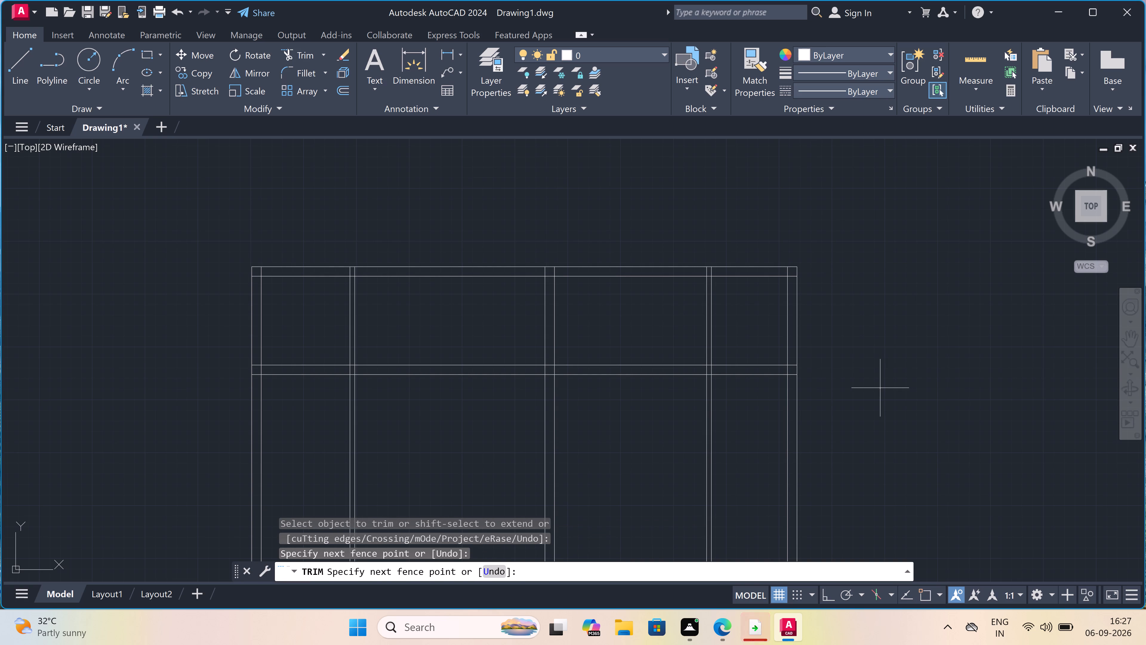
{"action": "key", "text": "Escape"}
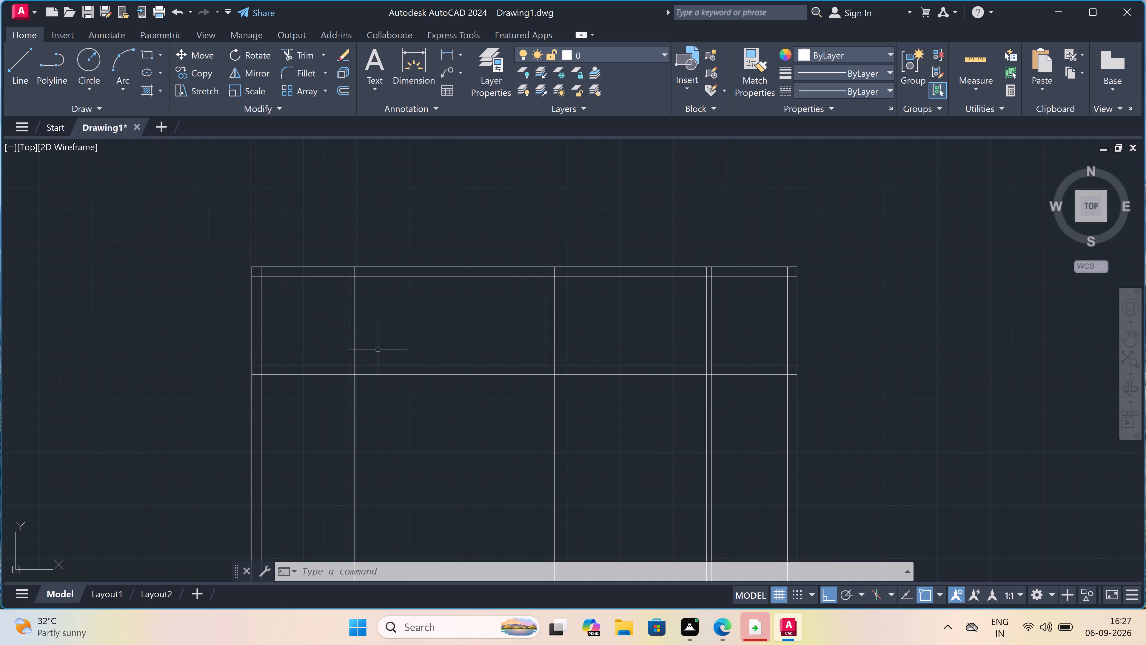
Offset the right-hand line of the first 4.5" vertical partition 15' to its right.
{"action": "scroll", "coordinate": [382, 352], "scroll_direction": "up", "scroll_amount": 1}
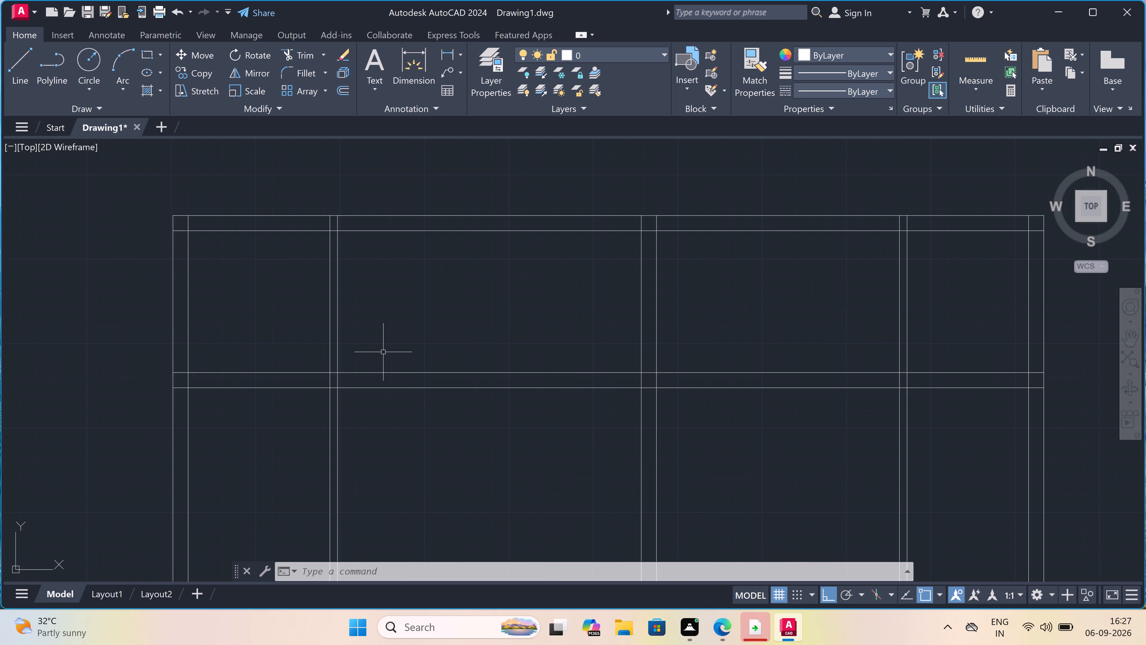
{"action": "scroll", "coordinate": [358, 310], "scroll_direction": "up", "scroll_amount": 1}
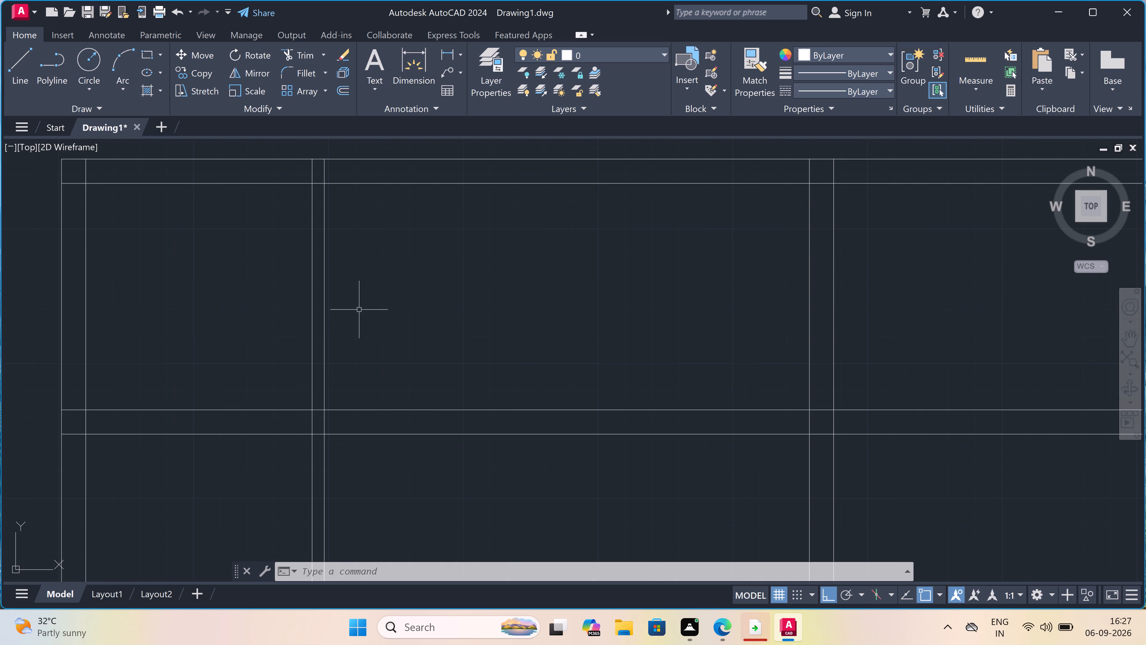
{"action": "type", "text": "o"}
{"action": "key", "text": "space"}
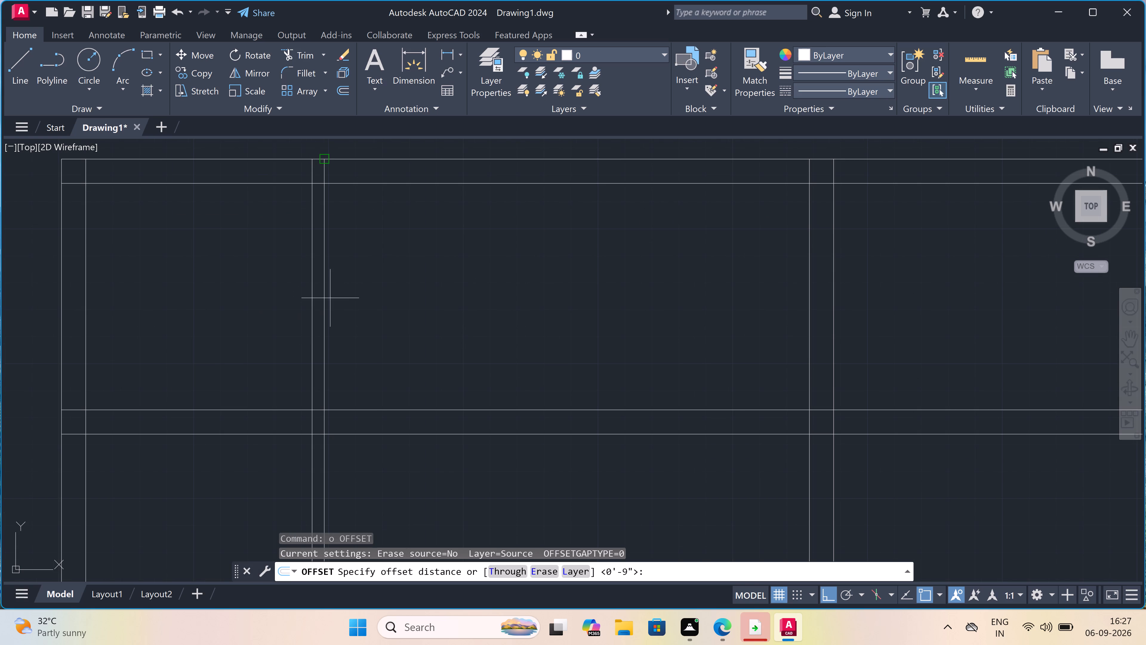
{"action": "left_click_drag", "start_coordinate": [324, 294], "coordinate": [329, 294]}
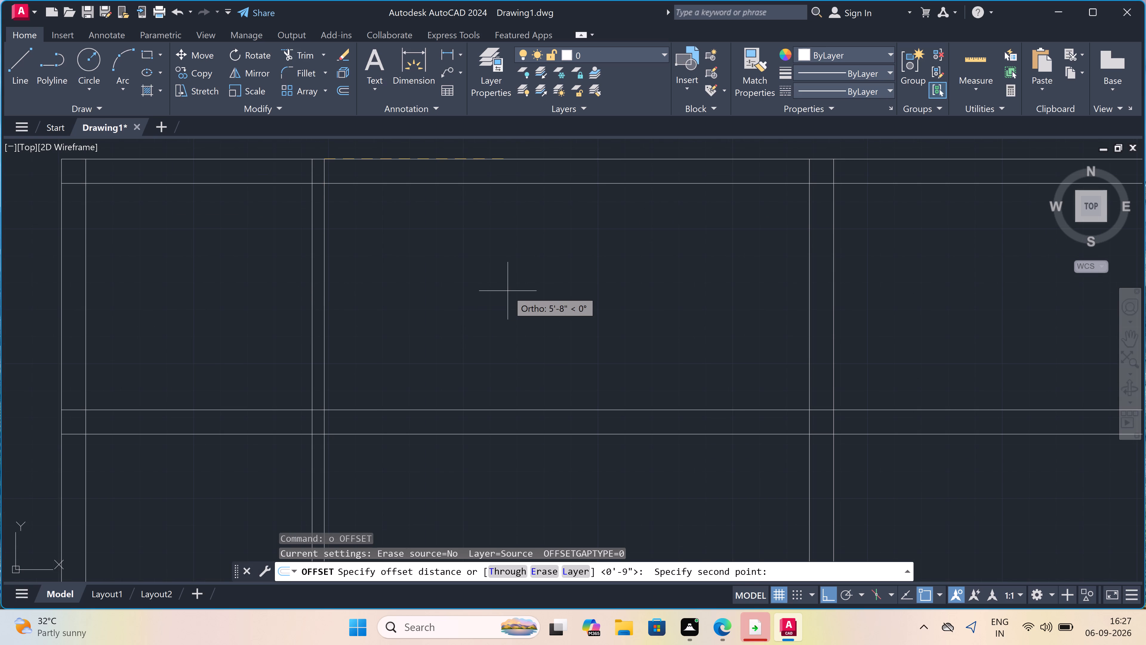
{"action": "type", "text": "15'"}
{"action": "key", "text": "space"}
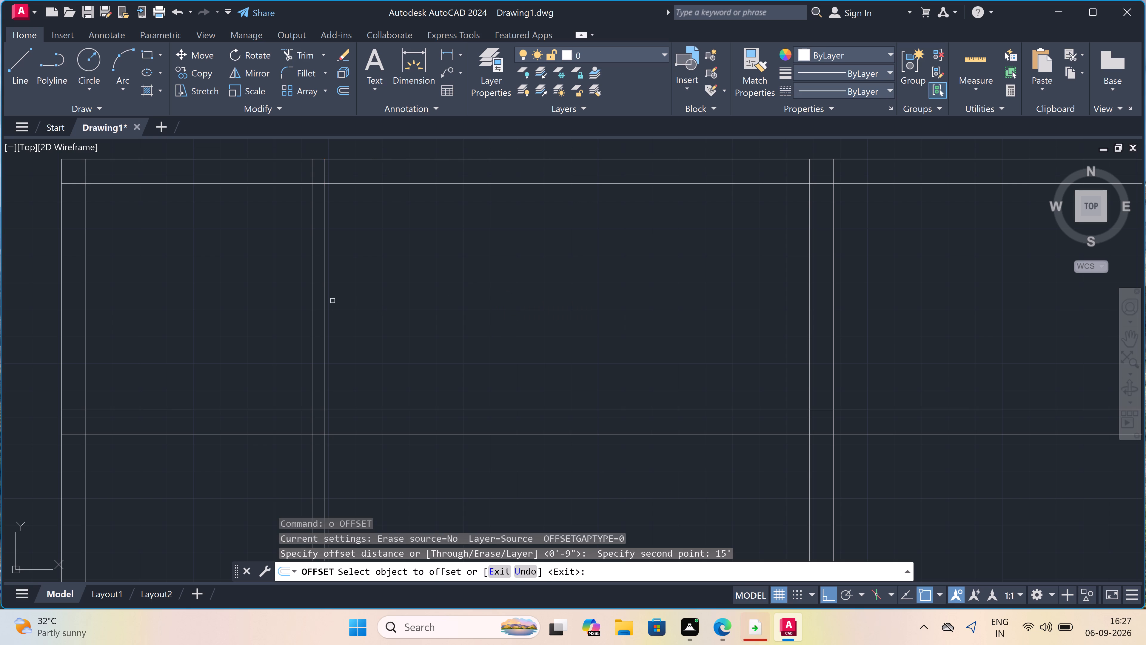
{"action": "left_click", "coordinate": [324, 293]}
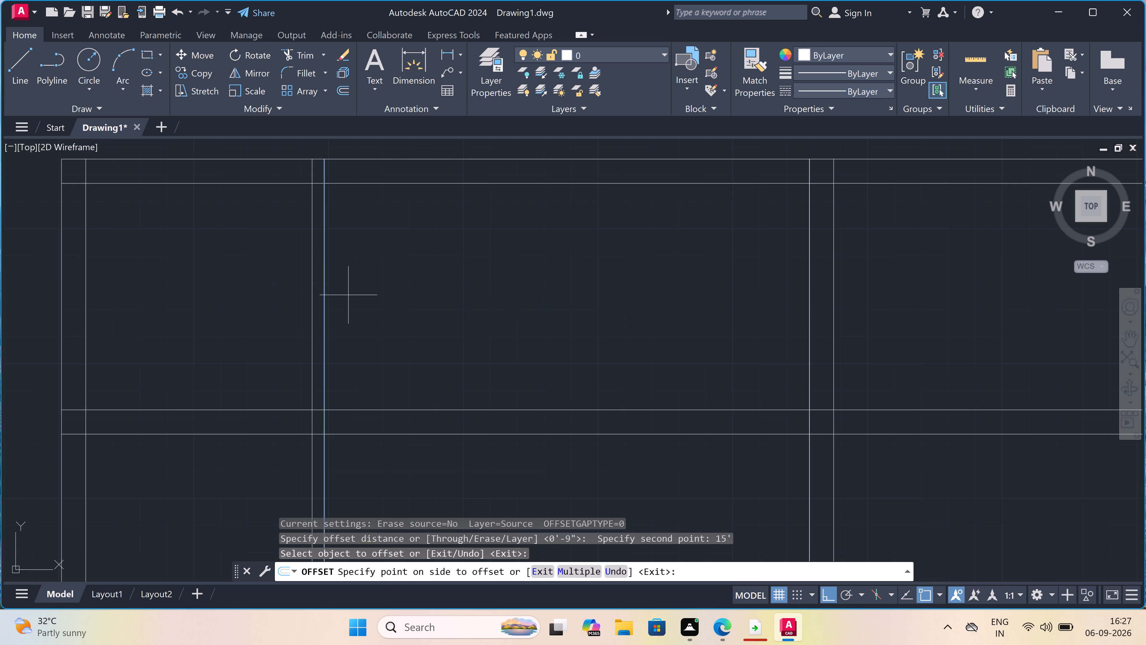
{"action": "left_click", "coordinate": [433, 293]}
{"action": "key", "text": "Escape"}
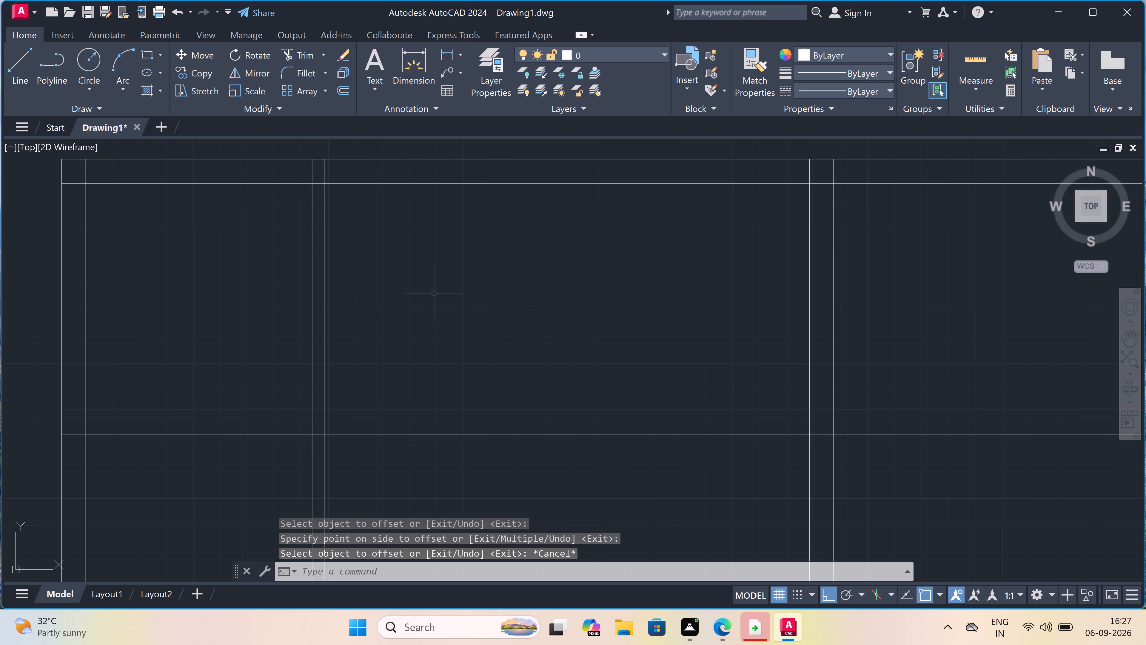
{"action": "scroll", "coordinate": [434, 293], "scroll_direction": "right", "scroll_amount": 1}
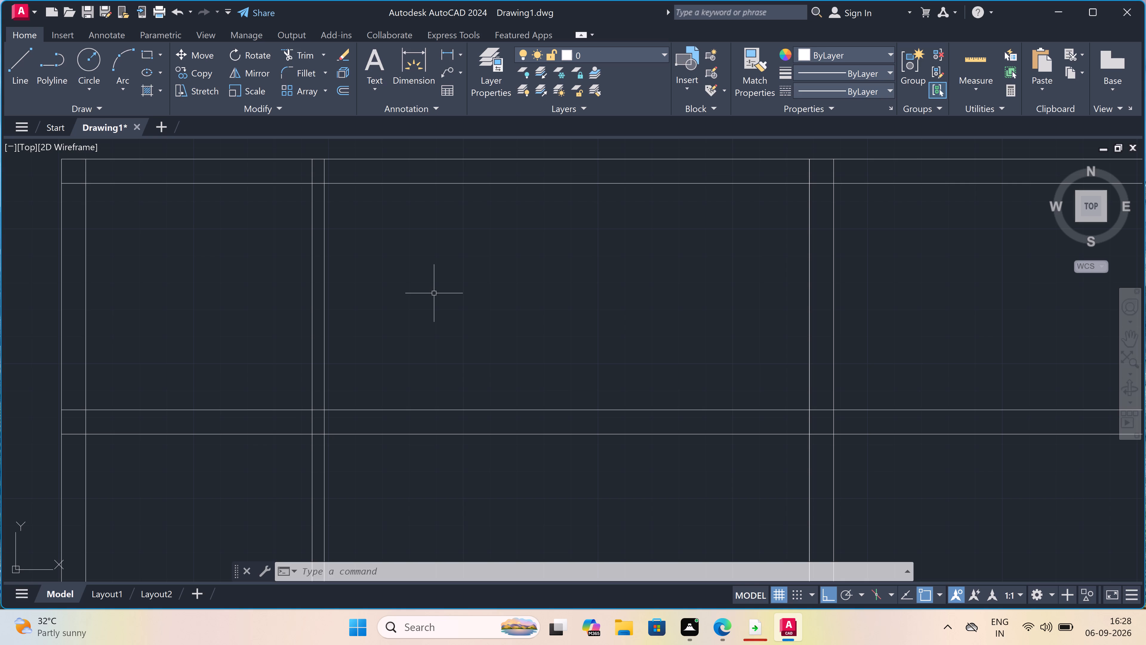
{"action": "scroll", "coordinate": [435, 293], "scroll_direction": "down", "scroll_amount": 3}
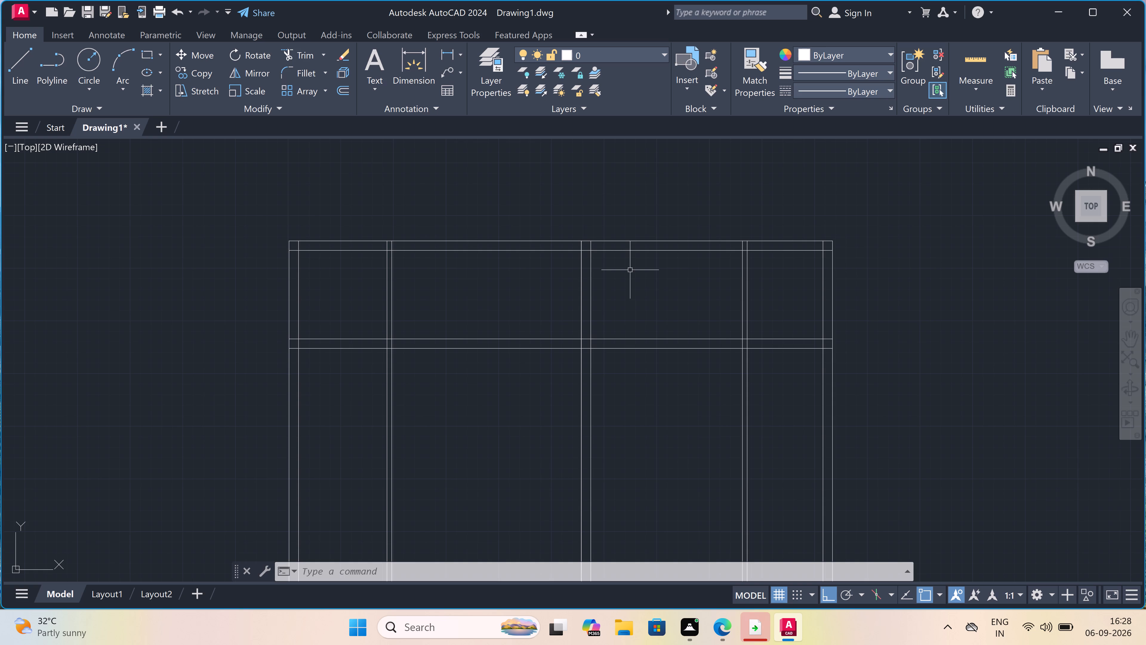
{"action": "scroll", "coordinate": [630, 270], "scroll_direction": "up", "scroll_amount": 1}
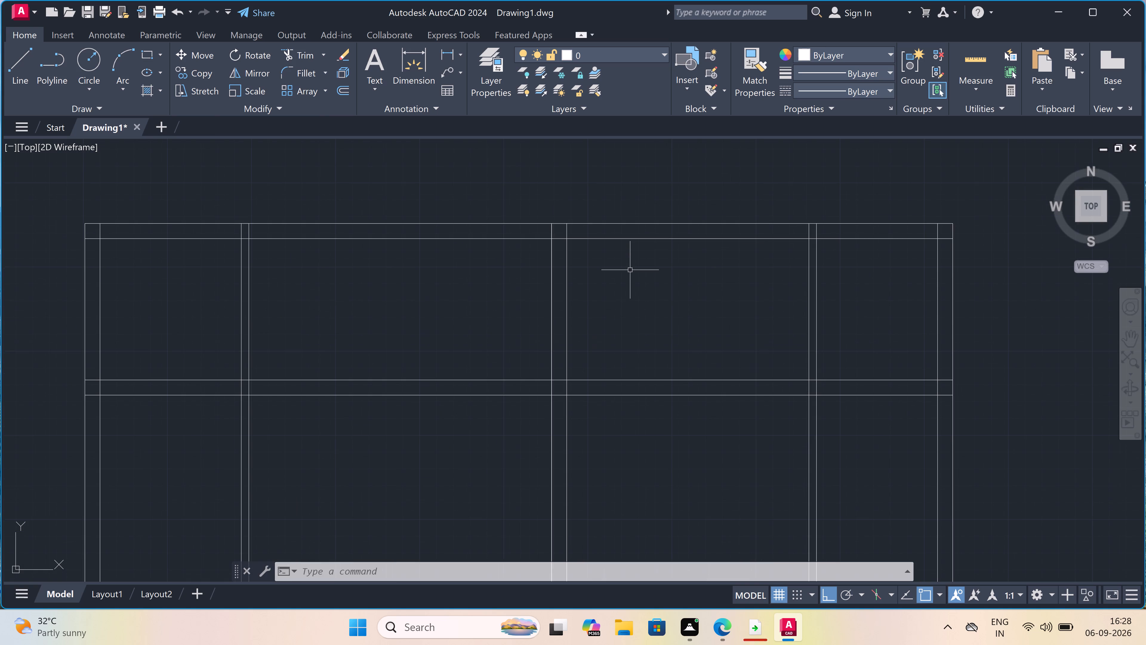
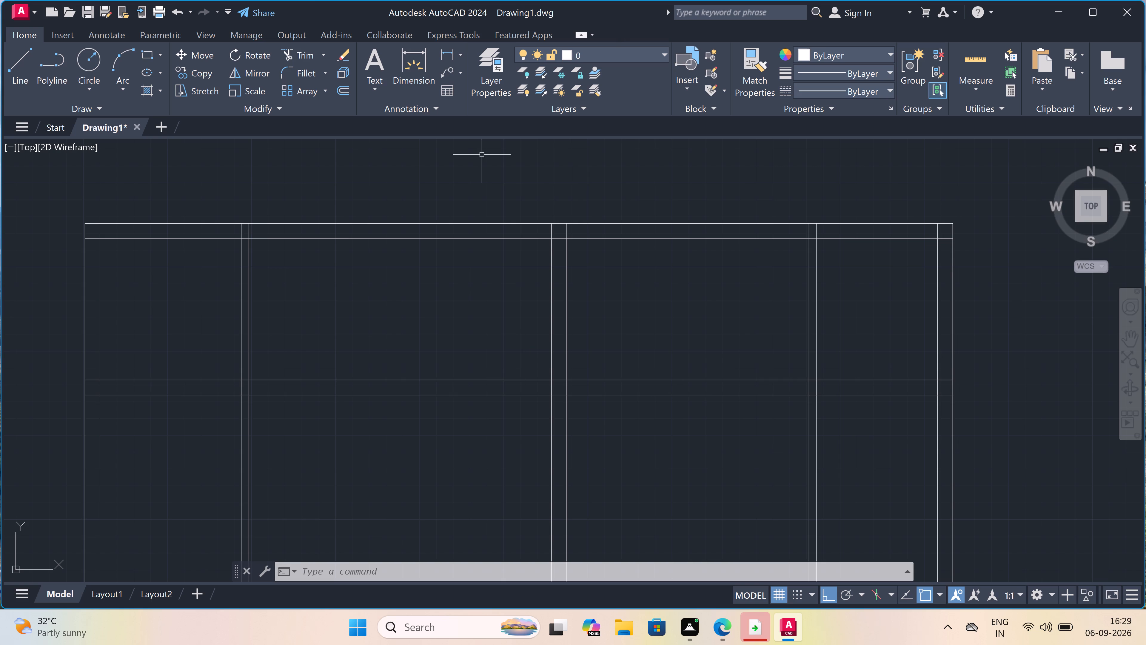
Add a horizontal linear dimension between the plan's top-left and top-right outer corners, placing the dimension line above the top wall.
{"action": "left_click", "coordinate": [456, 56]}
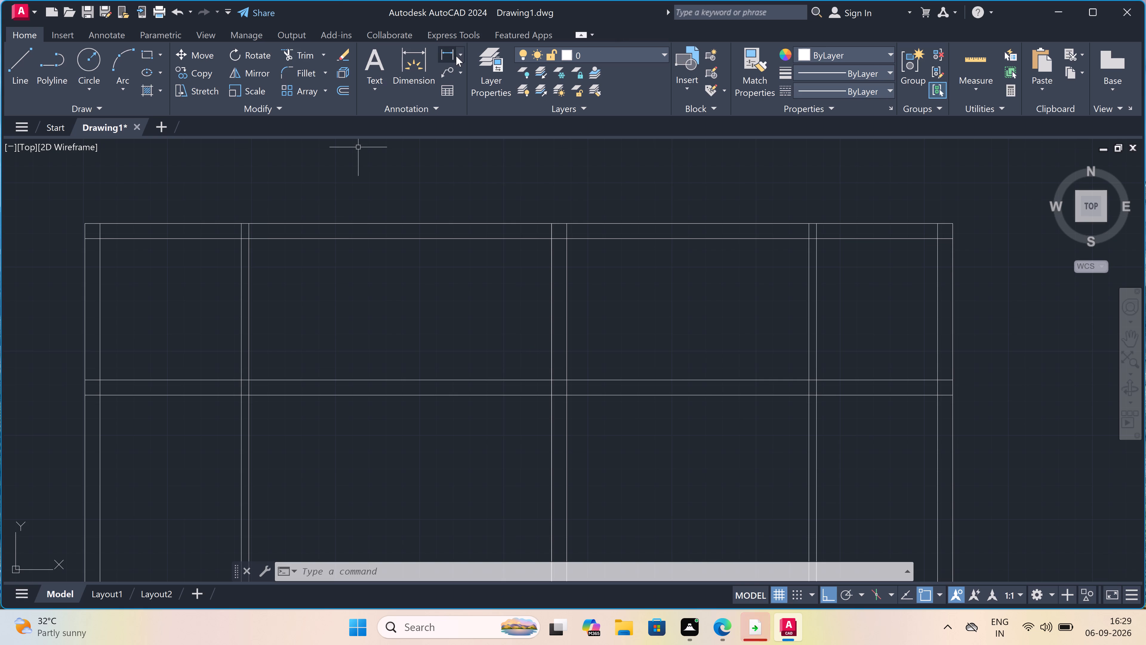
{"action": "double_click", "coordinate": [458, 50]}
{"action": "left_click", "coordinate": [457, 51]}
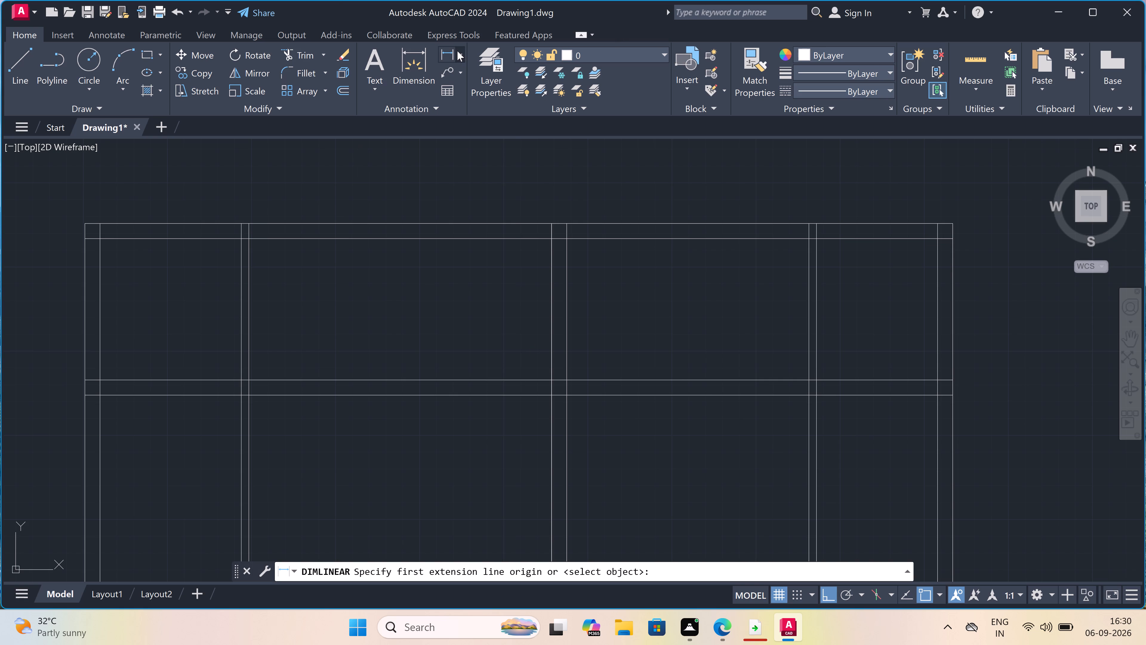
{"action": "left_click", "coordinate": [481, 75]}
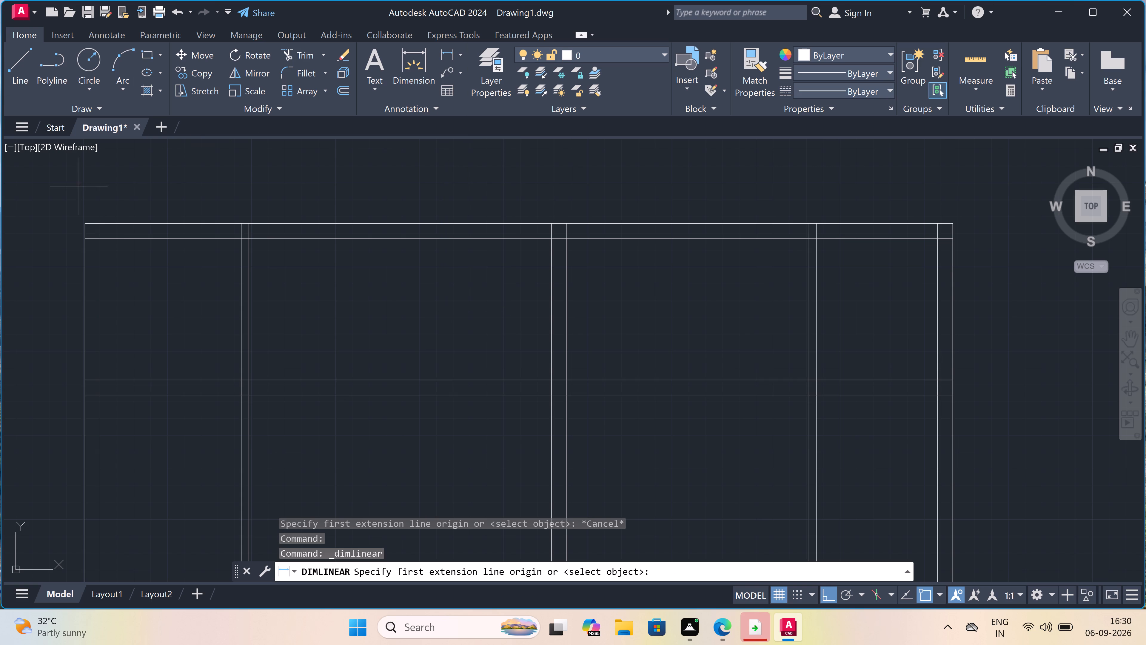
{"action": "left_click", "coordinate": [84, 221]}
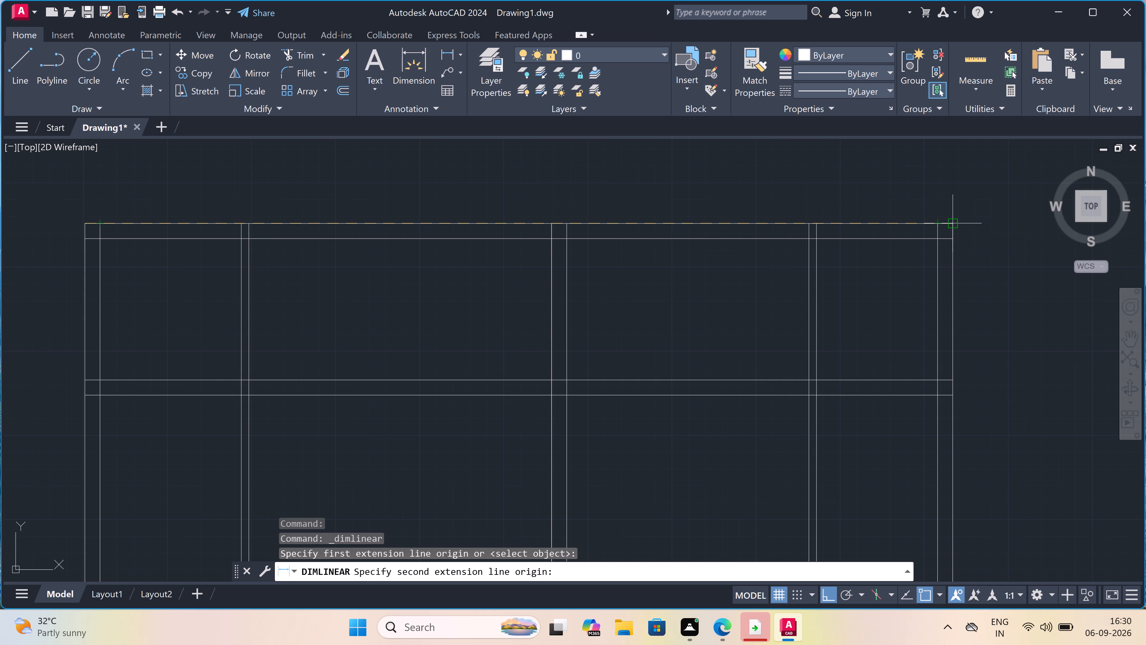
{"action": "left_click_drag", "start_coordinate": [957, 223], "coordinate": [950, 166]}
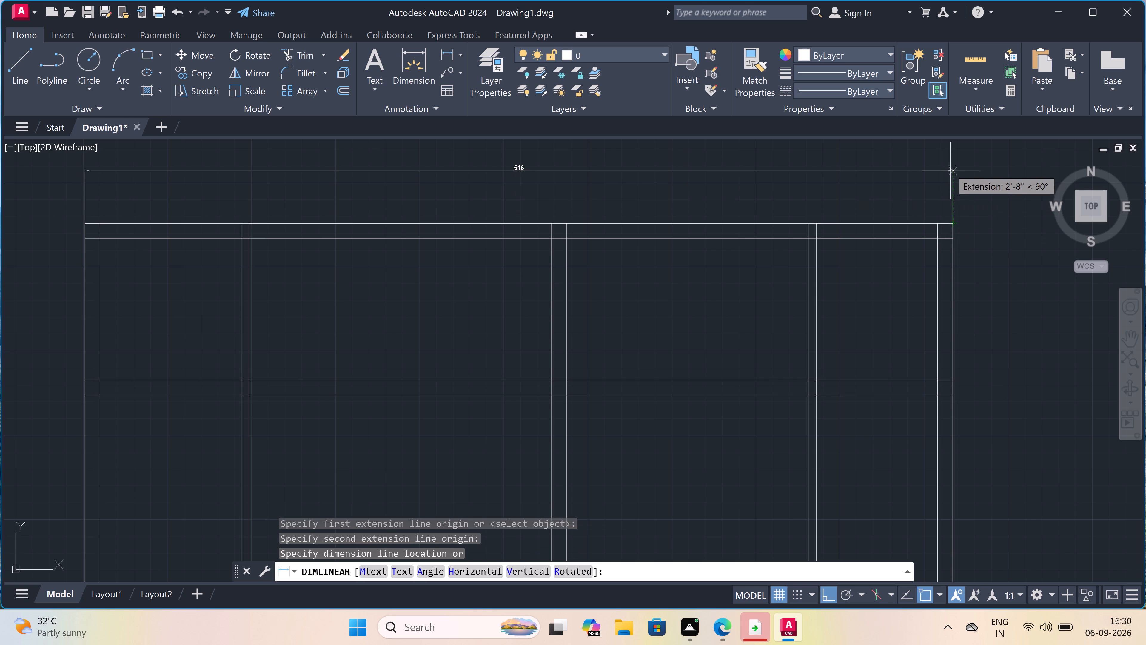
{"action": "left_click_drag", "start_coordinate": [950, 166], "coordinate": [948, 154]}
{"action": "left_click", "coordinate": [948, 154]}
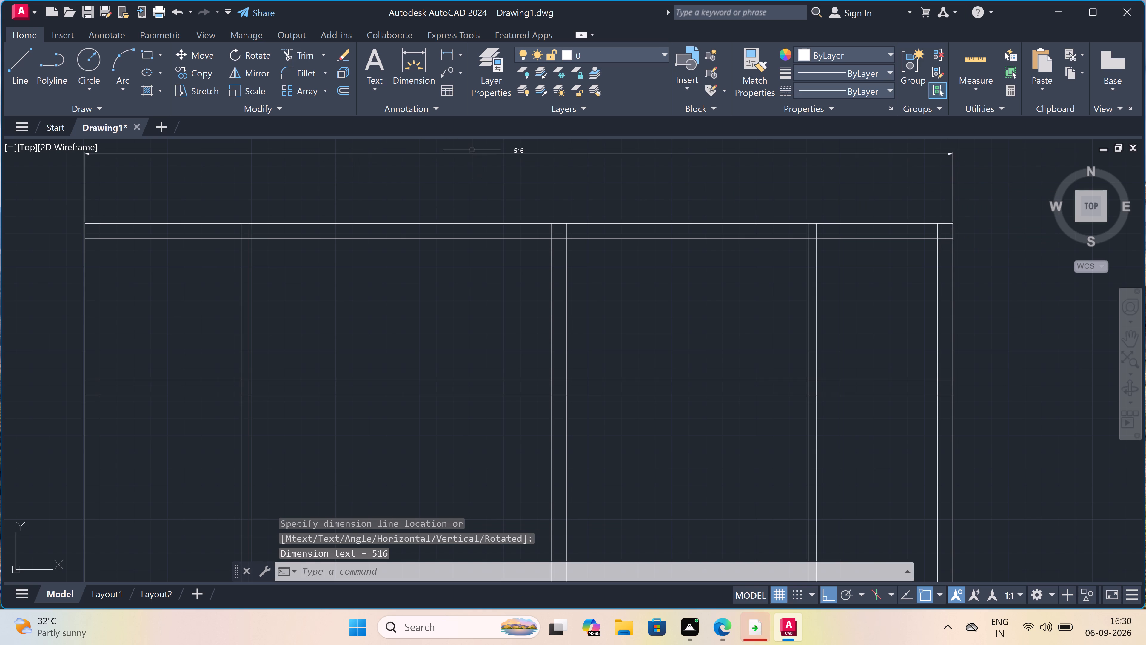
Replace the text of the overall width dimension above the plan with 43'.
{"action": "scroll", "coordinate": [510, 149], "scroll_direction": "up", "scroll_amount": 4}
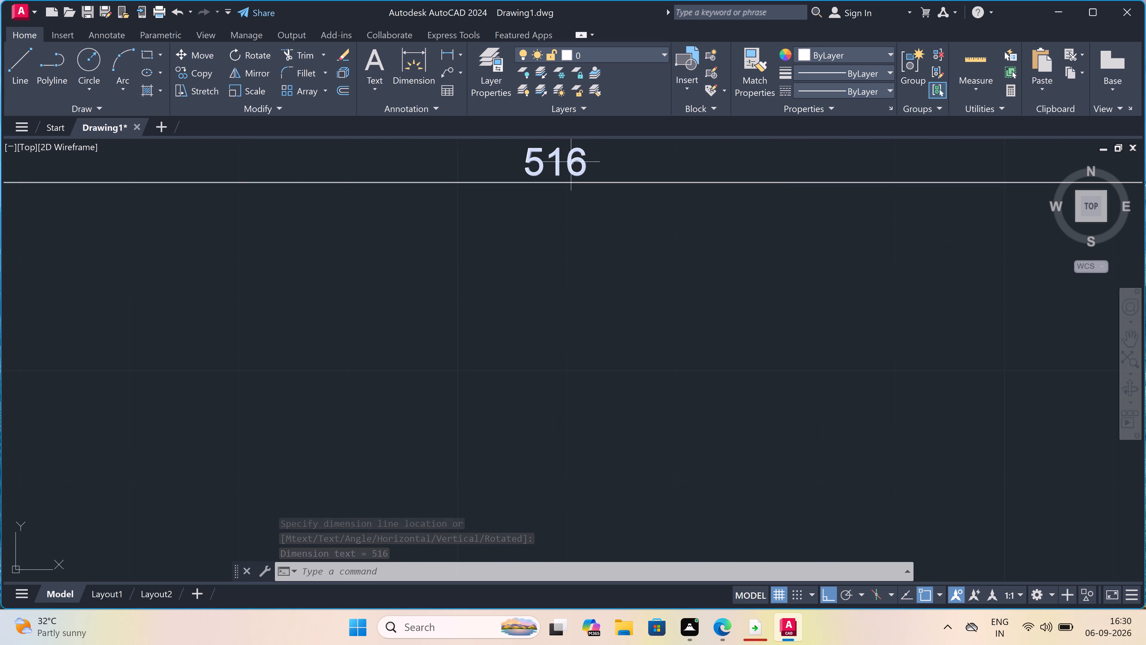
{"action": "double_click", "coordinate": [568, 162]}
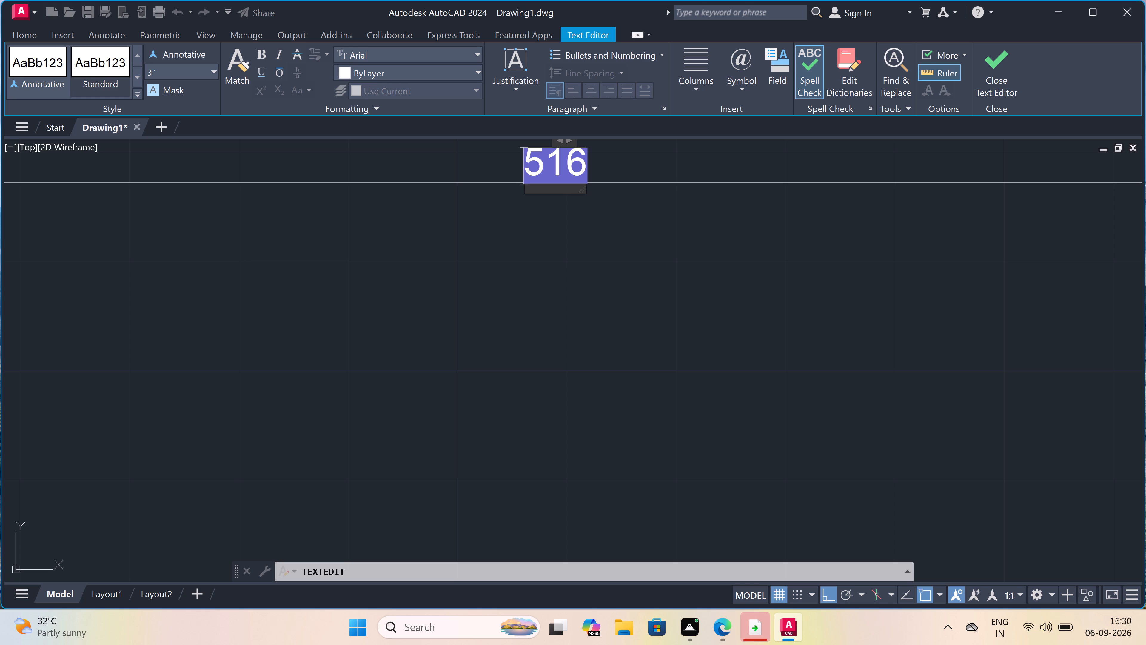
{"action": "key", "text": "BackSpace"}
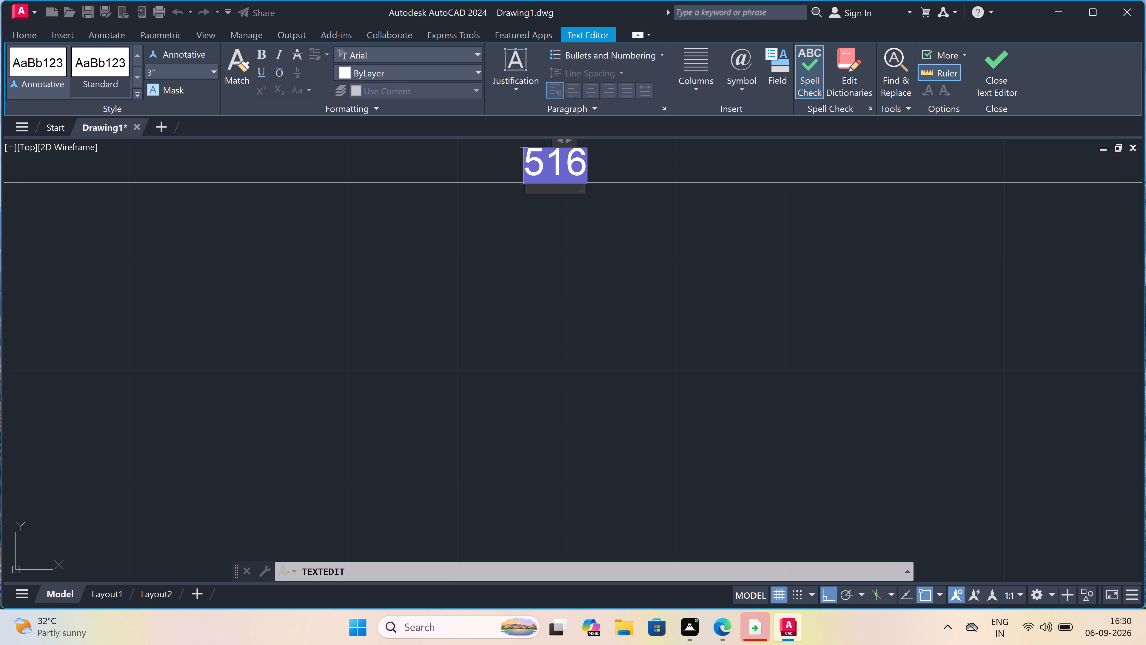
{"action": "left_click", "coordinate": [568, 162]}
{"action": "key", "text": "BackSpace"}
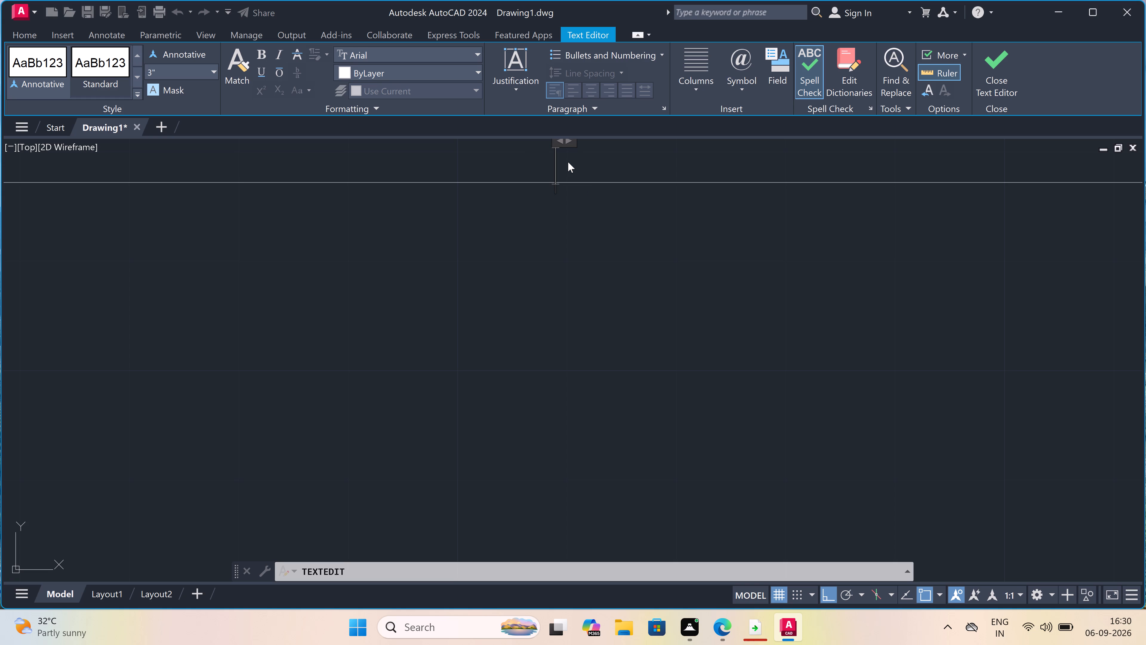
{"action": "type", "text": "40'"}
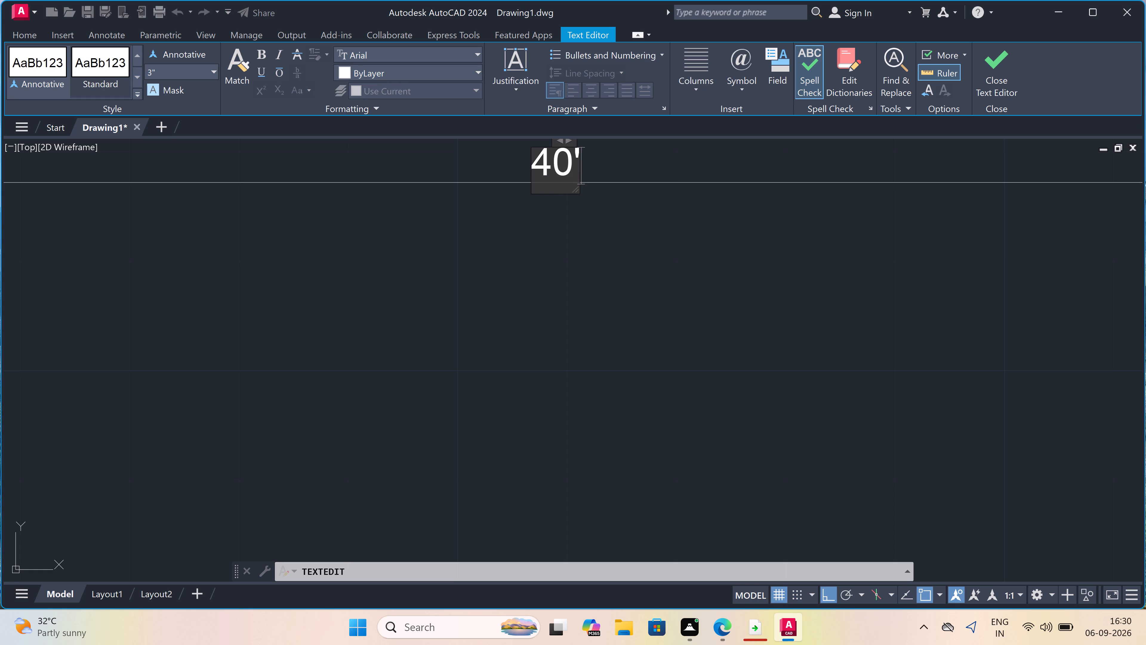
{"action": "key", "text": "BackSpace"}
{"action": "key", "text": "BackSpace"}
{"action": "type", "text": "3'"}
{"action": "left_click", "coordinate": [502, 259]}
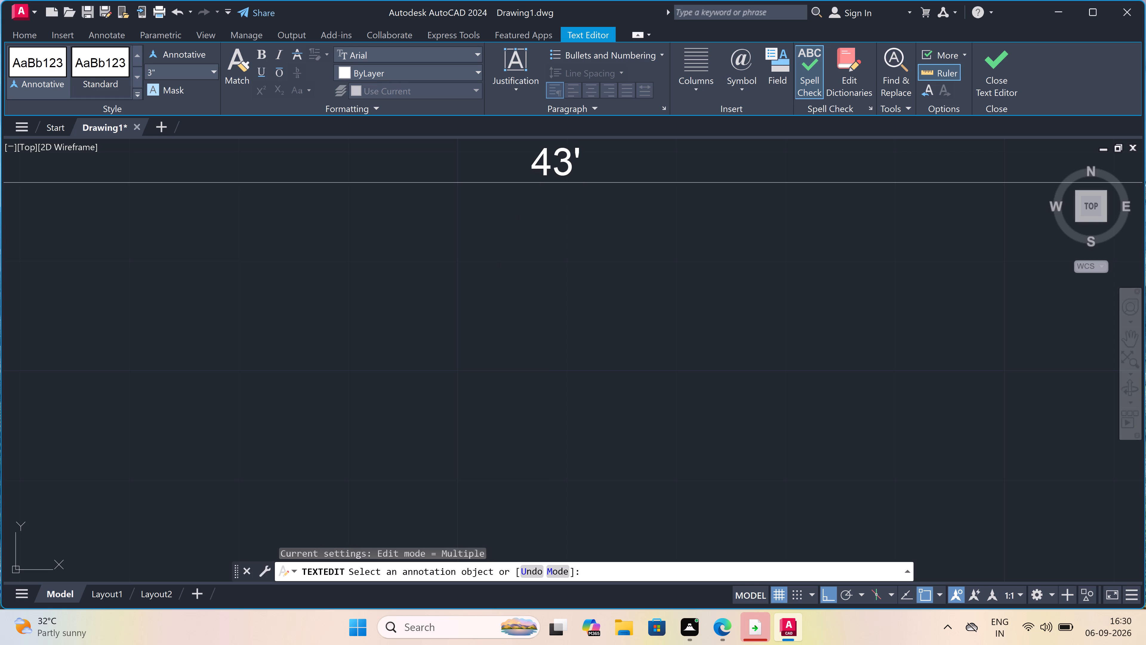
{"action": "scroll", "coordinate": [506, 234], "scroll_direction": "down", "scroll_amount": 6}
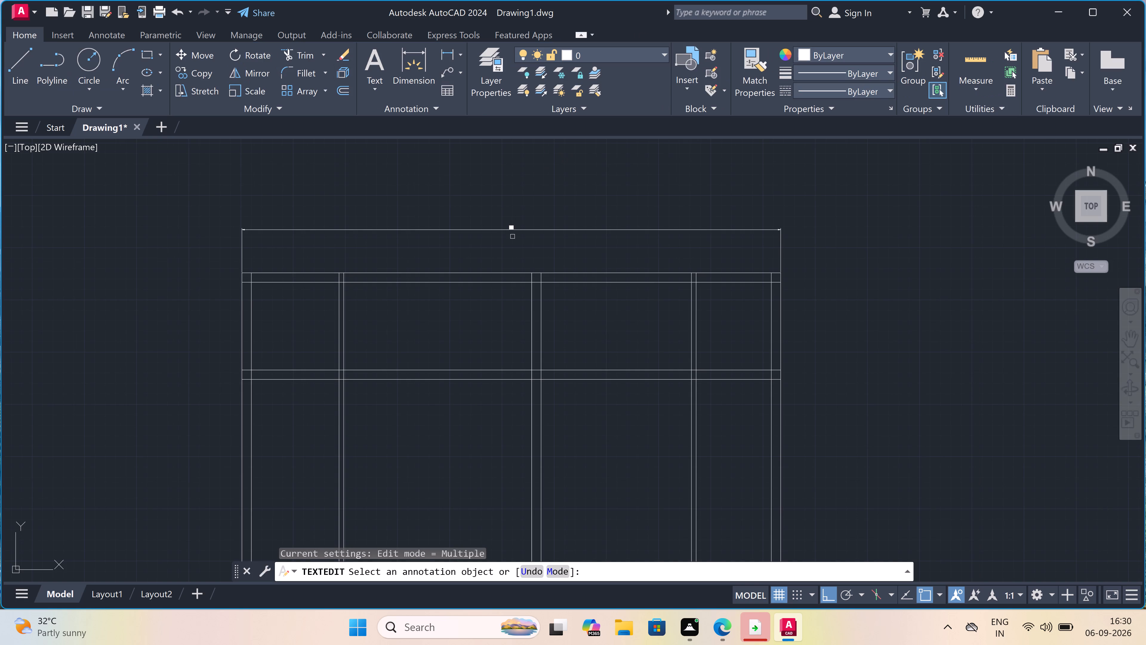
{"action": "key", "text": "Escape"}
Change the text of the overall width dimension above the plan to 44'3".
{"action": "scroll", "coordinate": [723, 238], "scroll_direction": "down", "scroll_amount": 4}
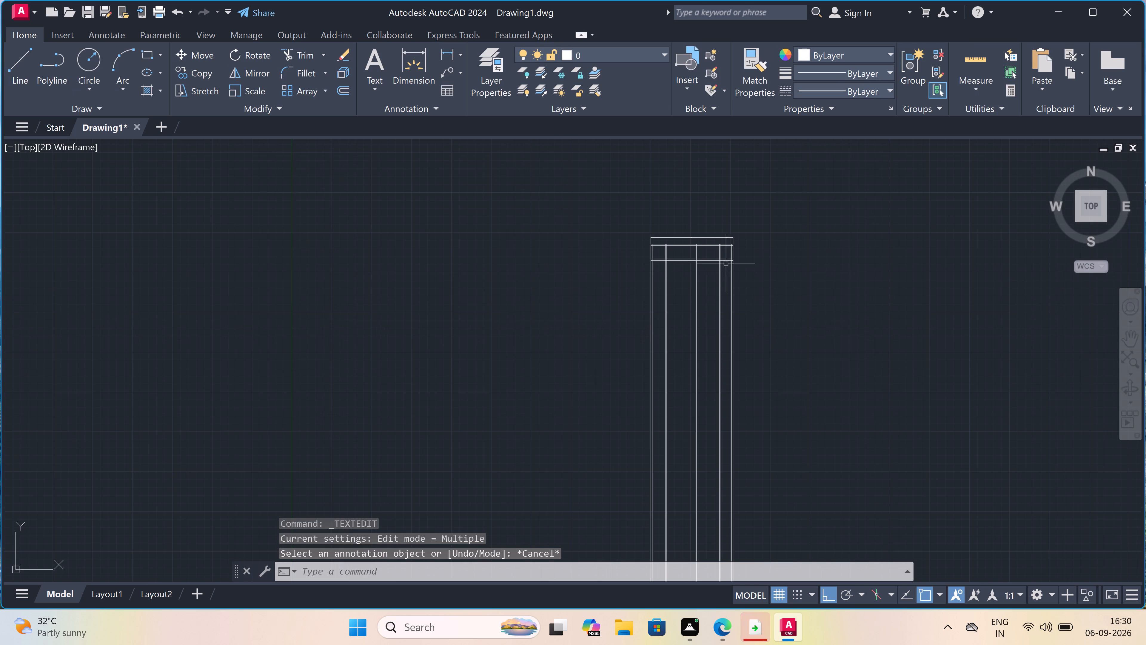
{"action": "scroll", "coordinate": [713, 248], "scroll_direction": "up", "scroll_amount": 5}
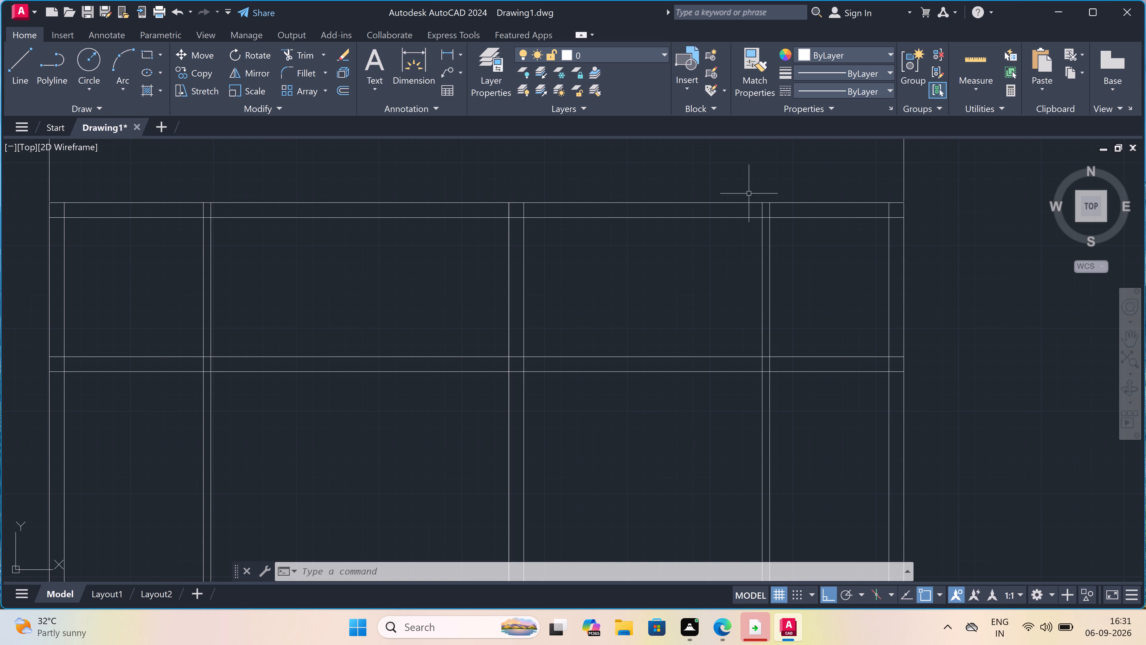
{"action": "scroll", "coordinate": [443, 211], "scroll_direction": "down", "scroll_amount": 5}
{"action": "scroll", "coordinate": [445, 188], "scroll_direction": "up", "scroll_amount": 4}
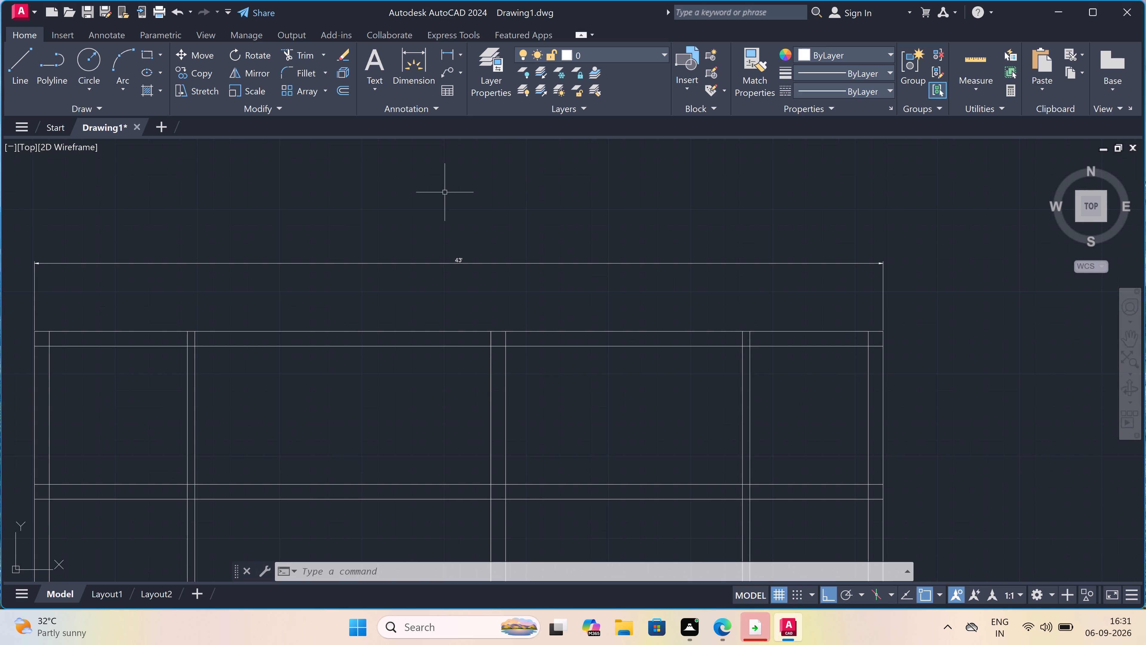
{"action": "scroll", "coordinate": [464, 252], "scroll_direction": "up", "scroll_amount": 4}
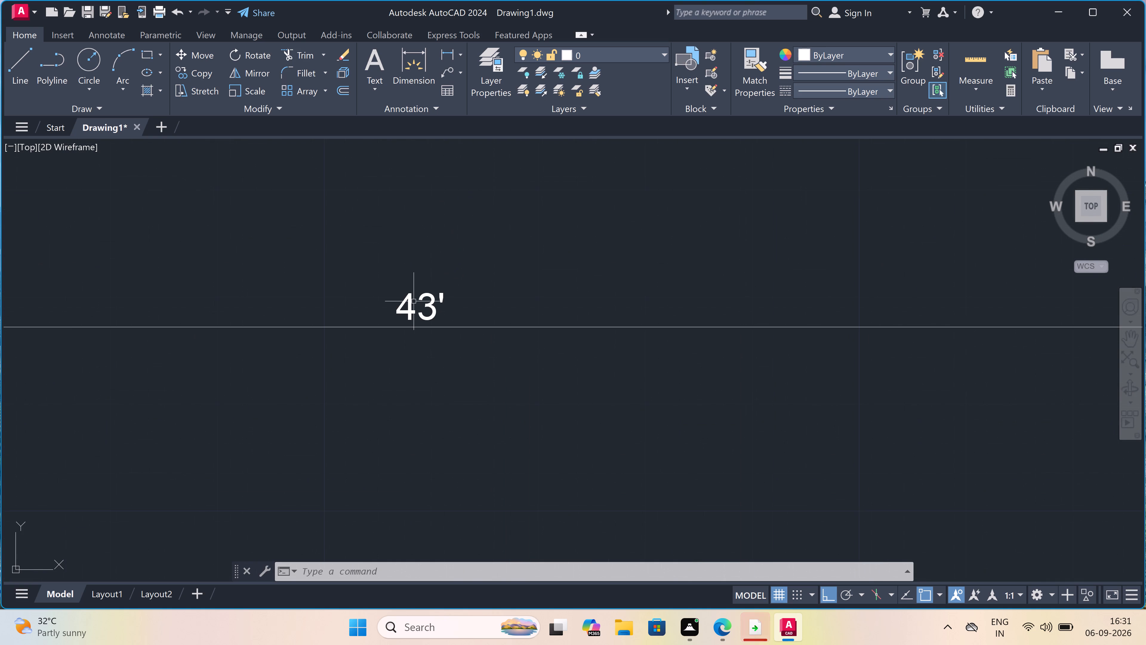
{"action": "left_click", "coordinate": [414, 301]}
{"action": "left_click_drag", "start_coordinate": [414, 301], "coordinate": [422, 308]}
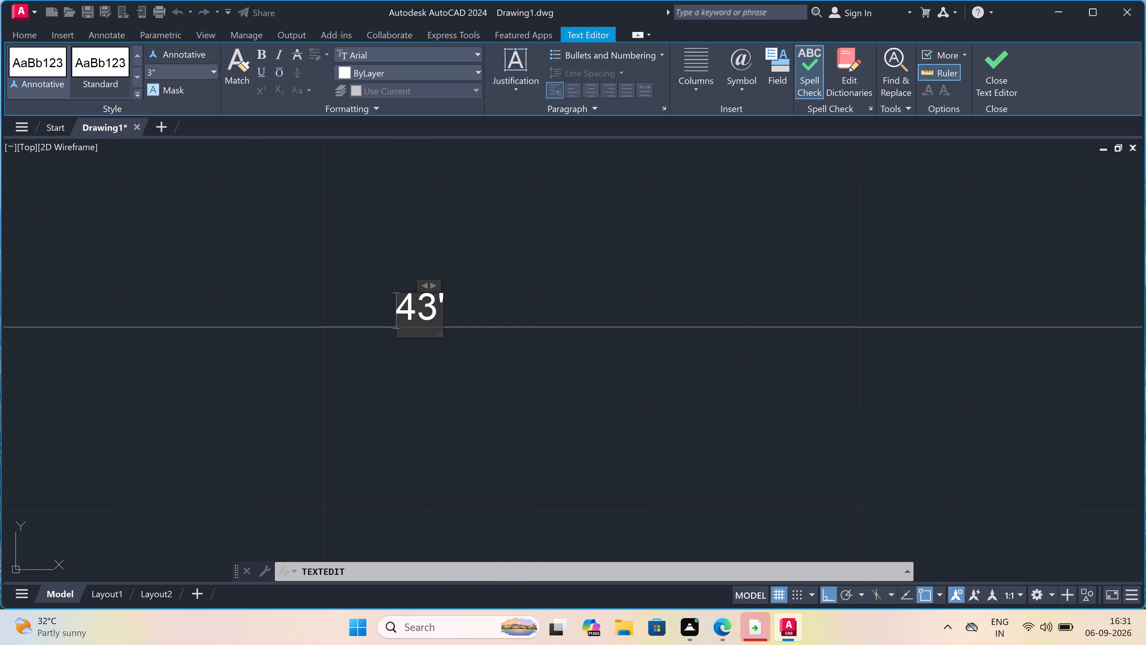
{"action": "left_click", "coordinate": [423, 309]}
{"action": "left_click", "coordinate": [440, 315]}
{"action": "key", "text": "BackSpace"}
{"action": "key", "text": "BackSpace"}
{"action": "key", "text": "BackSpace"}
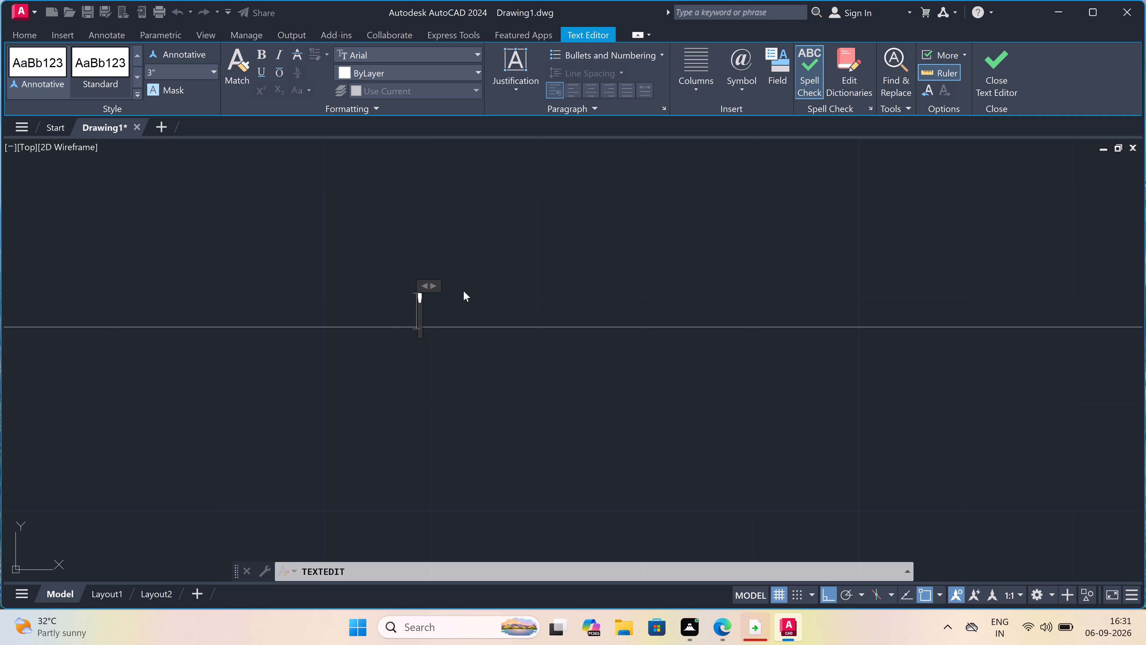
{"action": "left_click", "coordinate": [422, 299]}
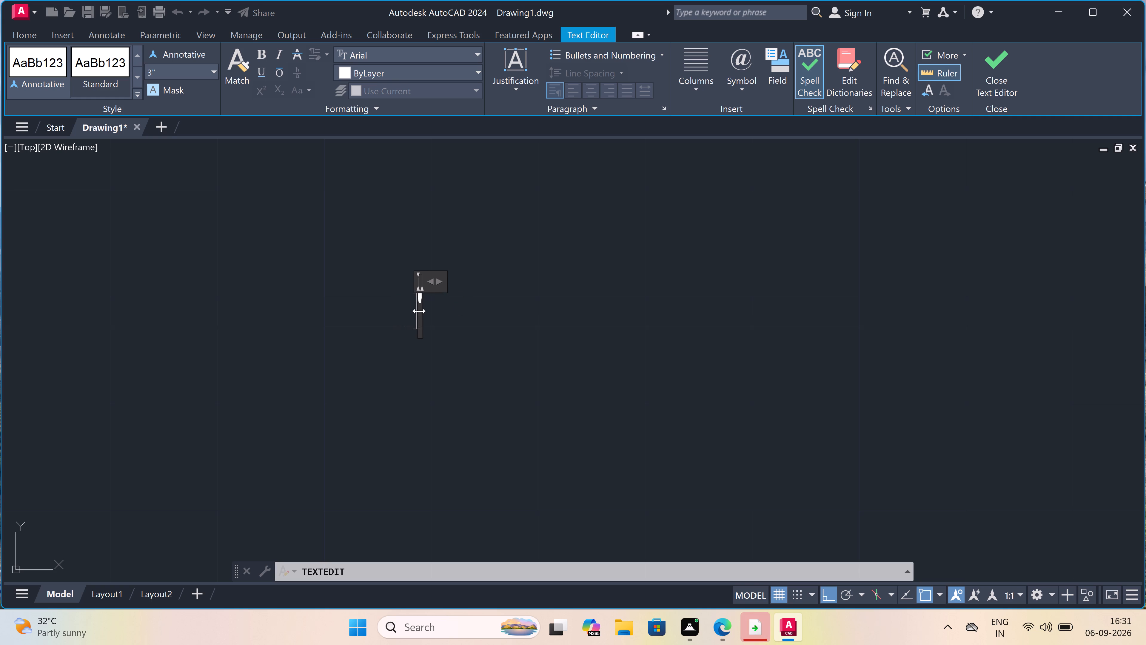
{"action": "double_click", "coordinate": [420, 311]}
{"action": "key", "text": "Escape"}
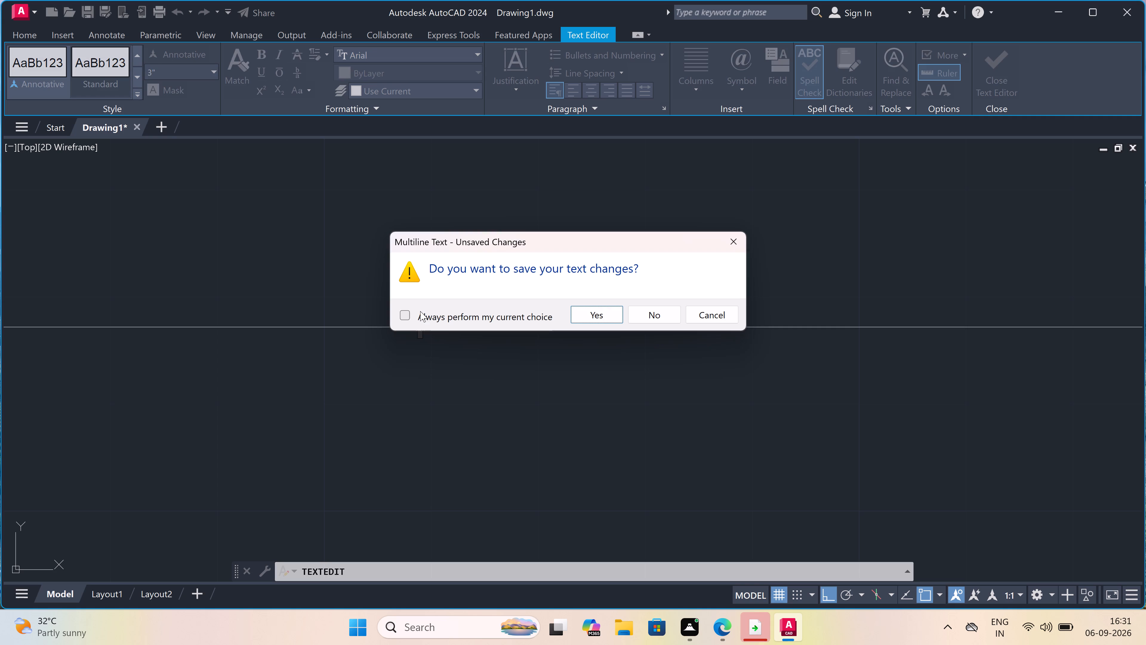
{"action": "left_click", "coordinate": [453, 356]}
{"action": "left_click", "coordinate": [735, 243]}
{"action": "left_click", "coordinate": [428, 356]}
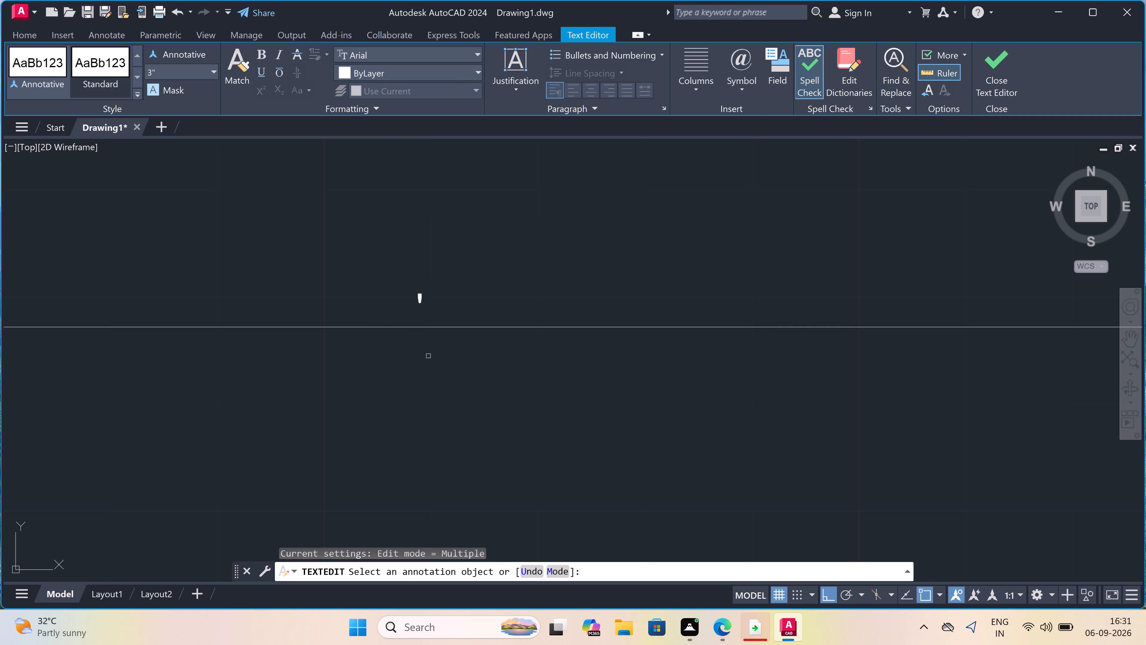
{"action": "triple_click", "coordinate": [423, 299]}
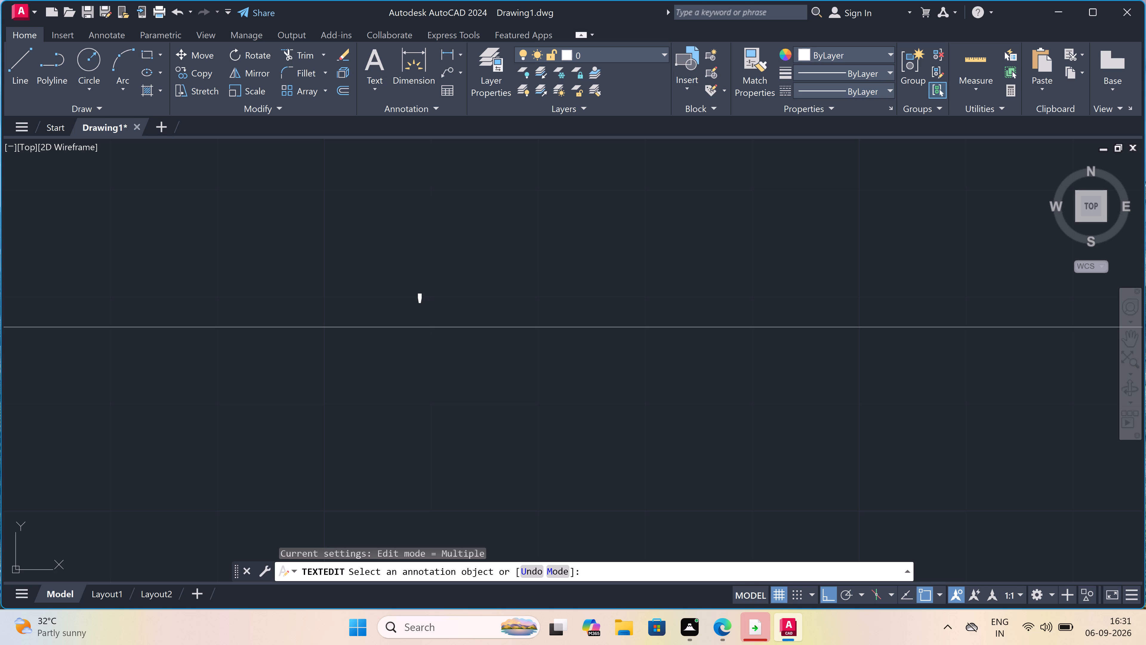
{"action": "left_click", "coordinate": [423, 299]}
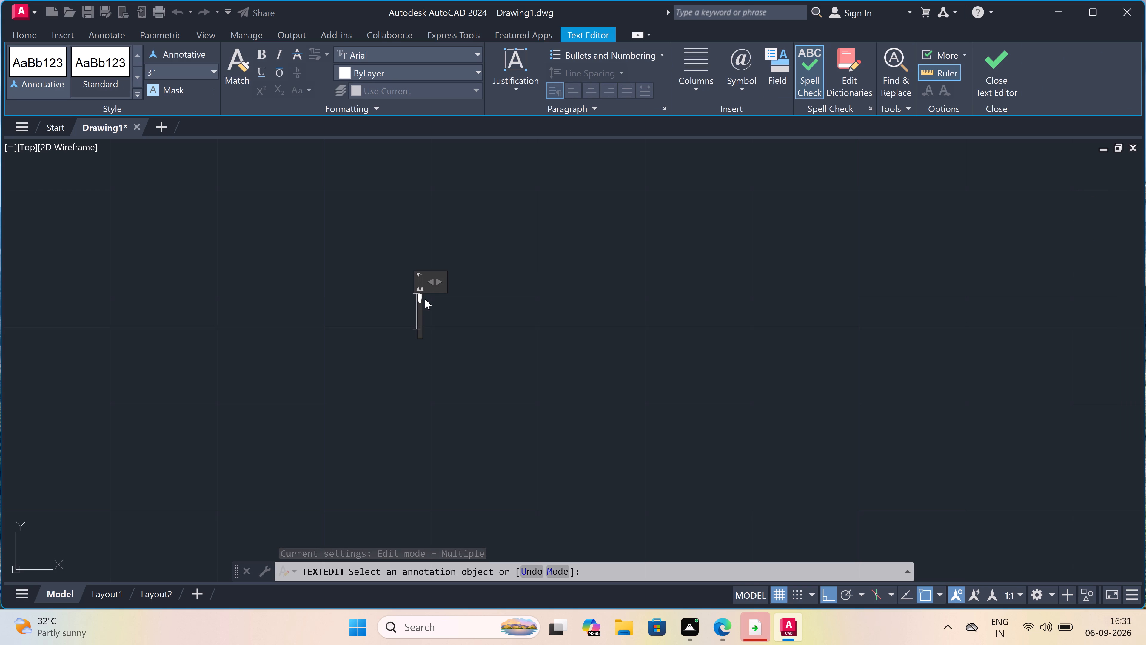
{"action": "key", "text": "4"}
{"action": "key", "text": "4"}
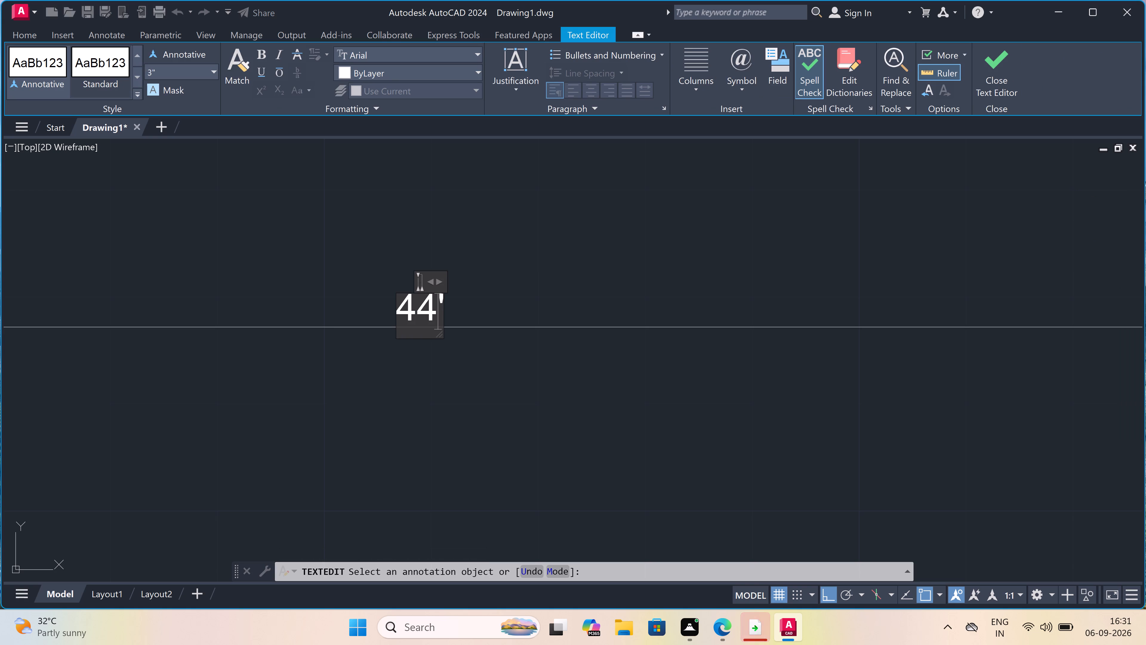
{"action": "key", "text": "apostrophe"}
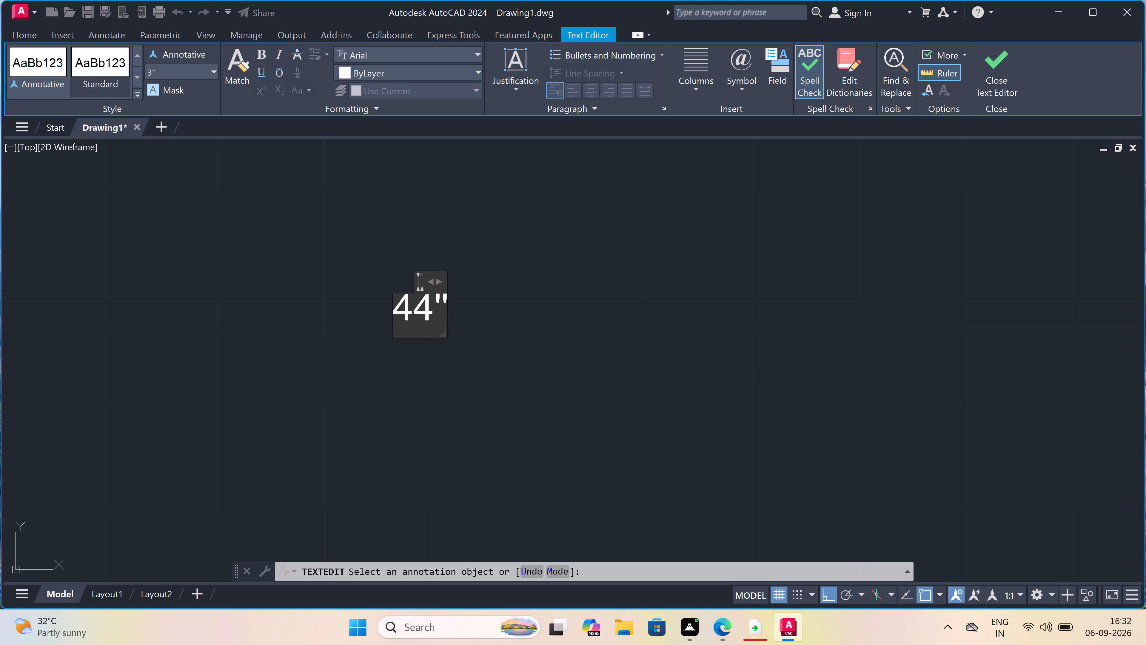
{"action": "type", "text": "3'"}
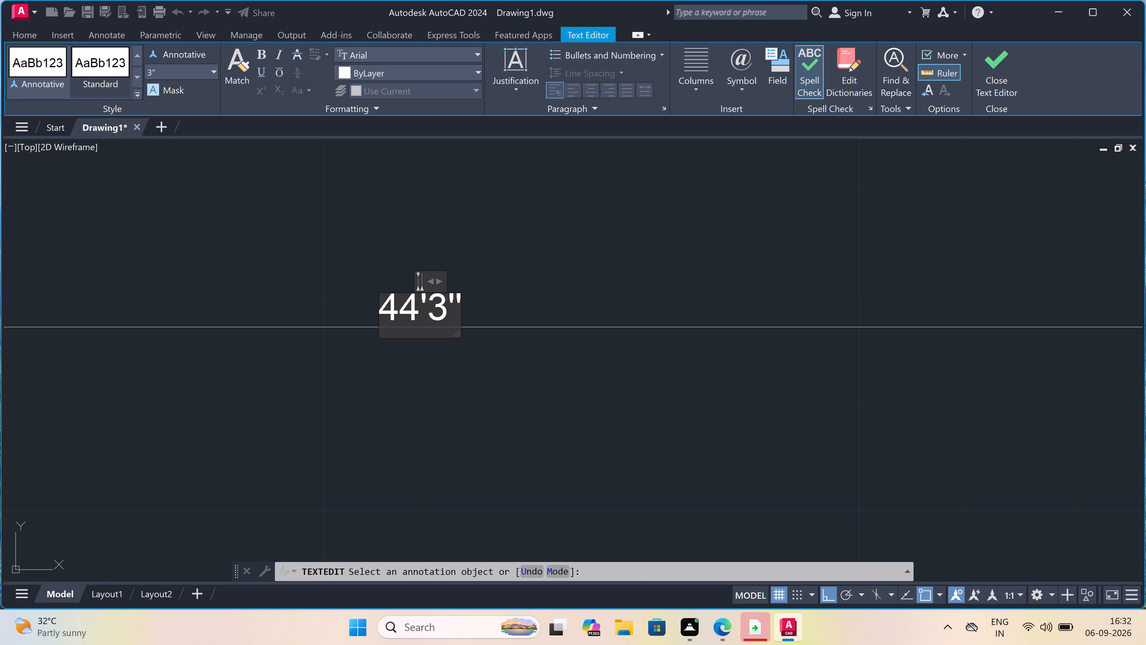
{"action": "left_click", "coordinate": [492, 254]}
{"action": "scroll", "coordinate": [492, 254], "scroll_direction": "down", "scroll_amount": 3}
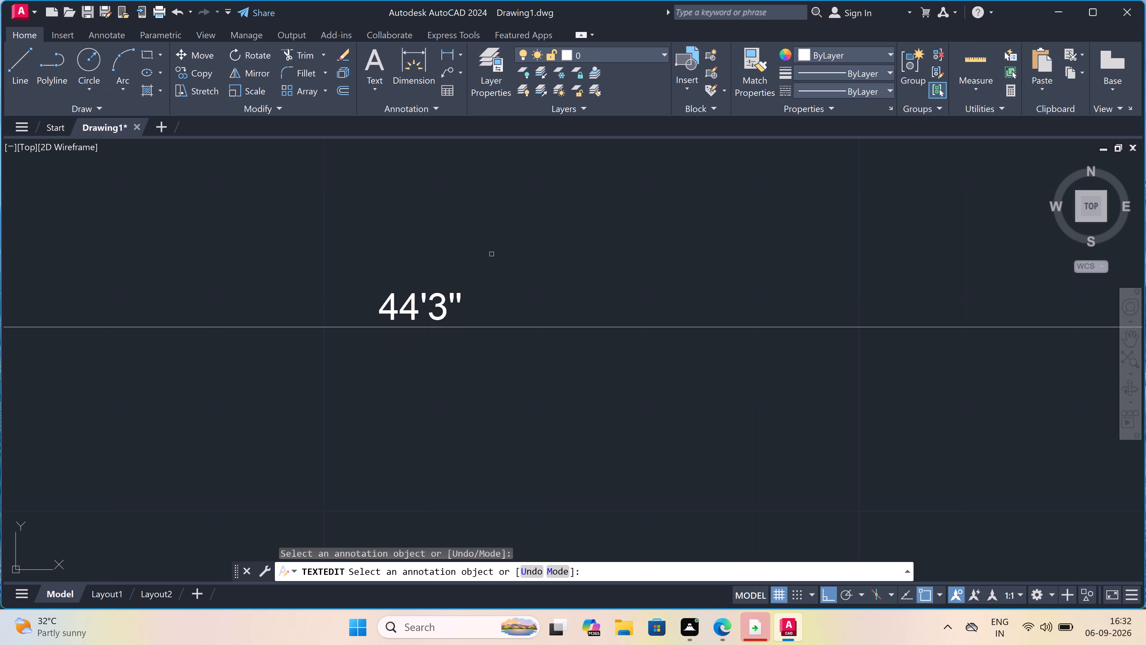
{"action": "scroll", "coordinate": [492, 254], "scroll_direction": "down", "scroll_amount": 2}
{"action": "key", "text": "Escape"}
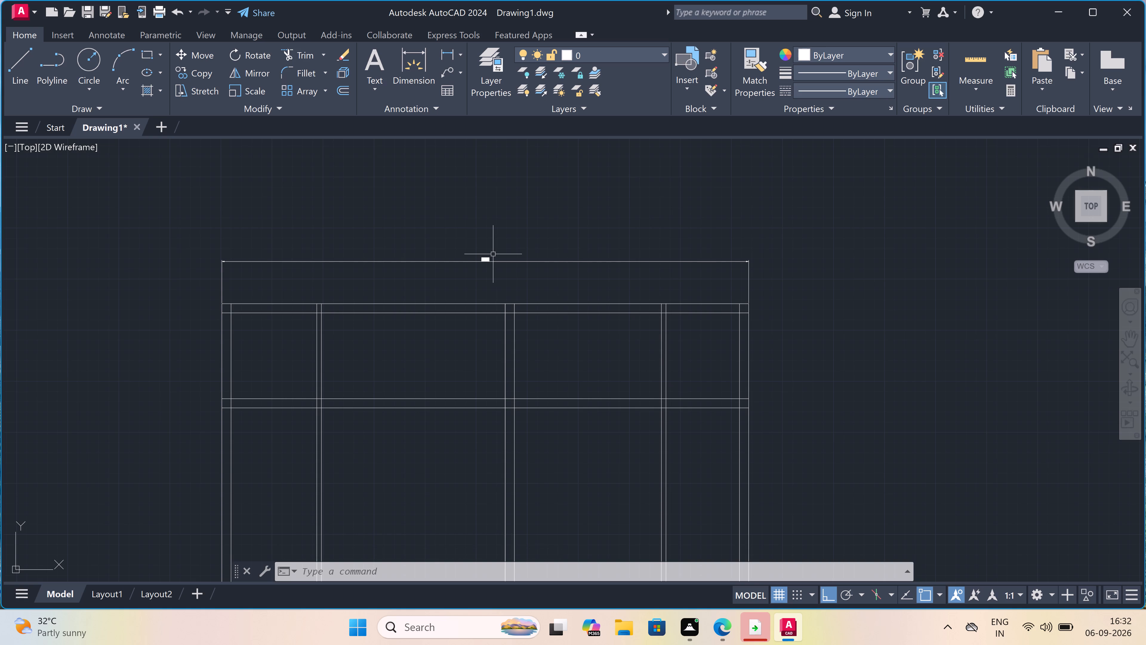
Trim away both lines of the horizontal cross wall in the two bays right of the middle 9" vertical wall.
{"action": "scroll", "coordinate": [480, 318], "scroll_direction": "down", "scroll_amount": 1}
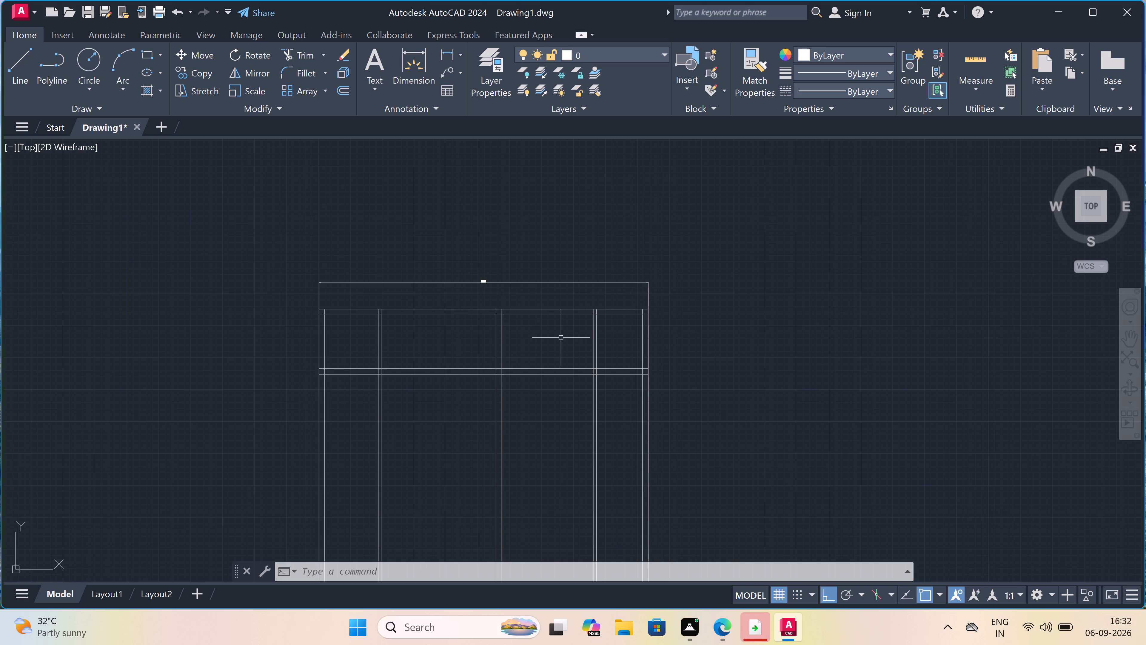
{"action": "scroll", "coordinate": [561, 338], "scroll_direction": "up", "scroll_amount": 2}
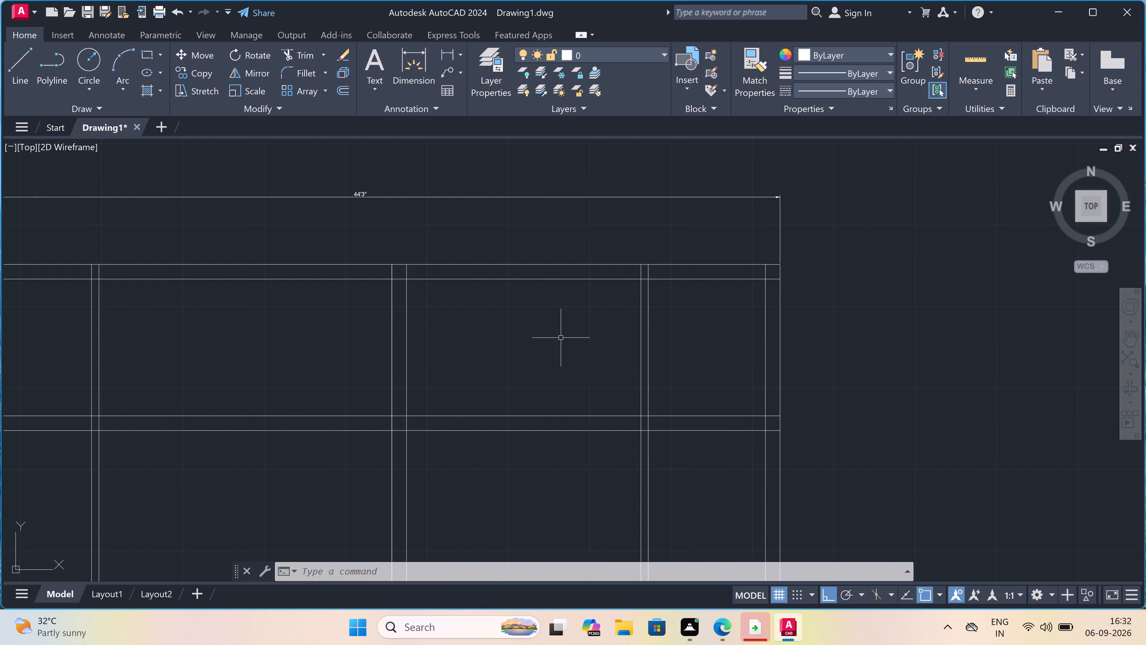
{"action": "type", "text": "tr"}
{"action": "key", "text": "space"}
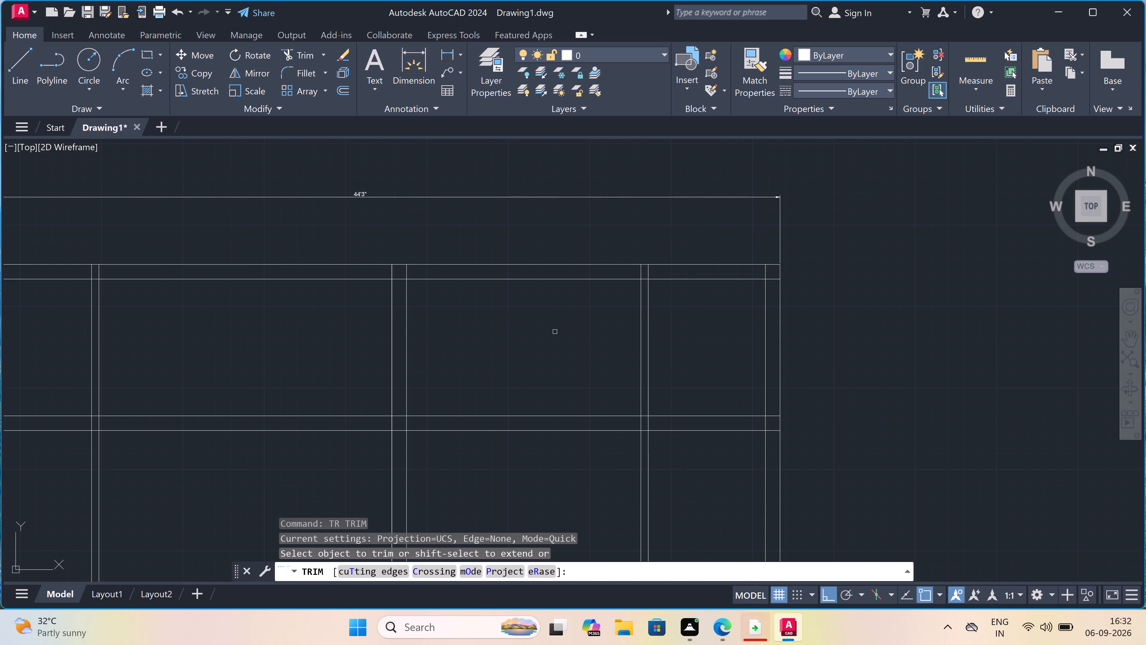
{"action": "left_click", "coordinate": [555, 332]}
{"action": "left_click", "coordinate": [489, 447]}
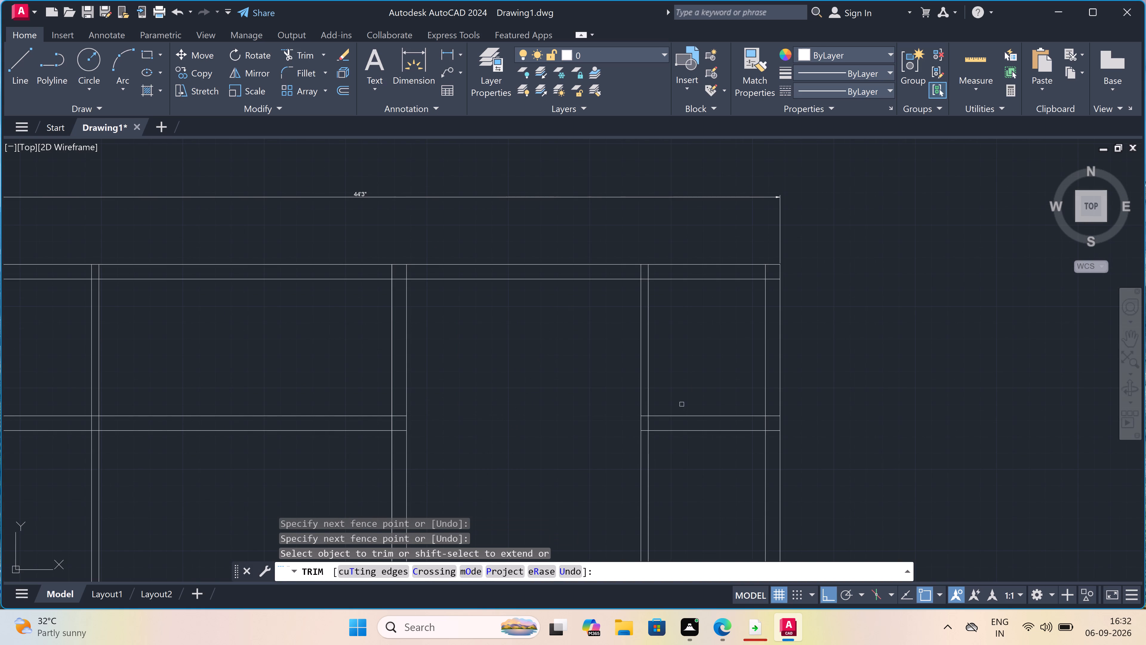
{"action": "left_click", "coordinate": [691, 398]}
{"action": "double_click", "coordinate": [692, 440]}
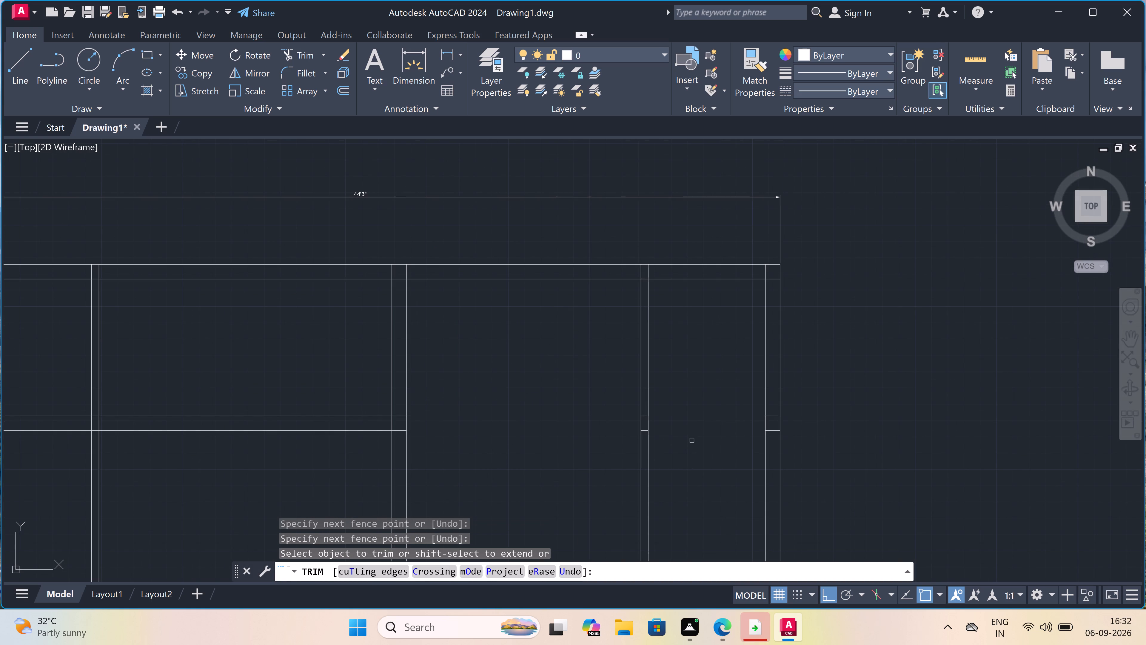
Trim the leftover cross-wall segments inside the right outer wall and inside the right-hand 4.5" partition.
{"action": "scroll", "coordinate": [768, 408], "scroll_direction": "up", "scroll_amount": 2}
{"action": "left_click", "coordinate": [771, 406]}
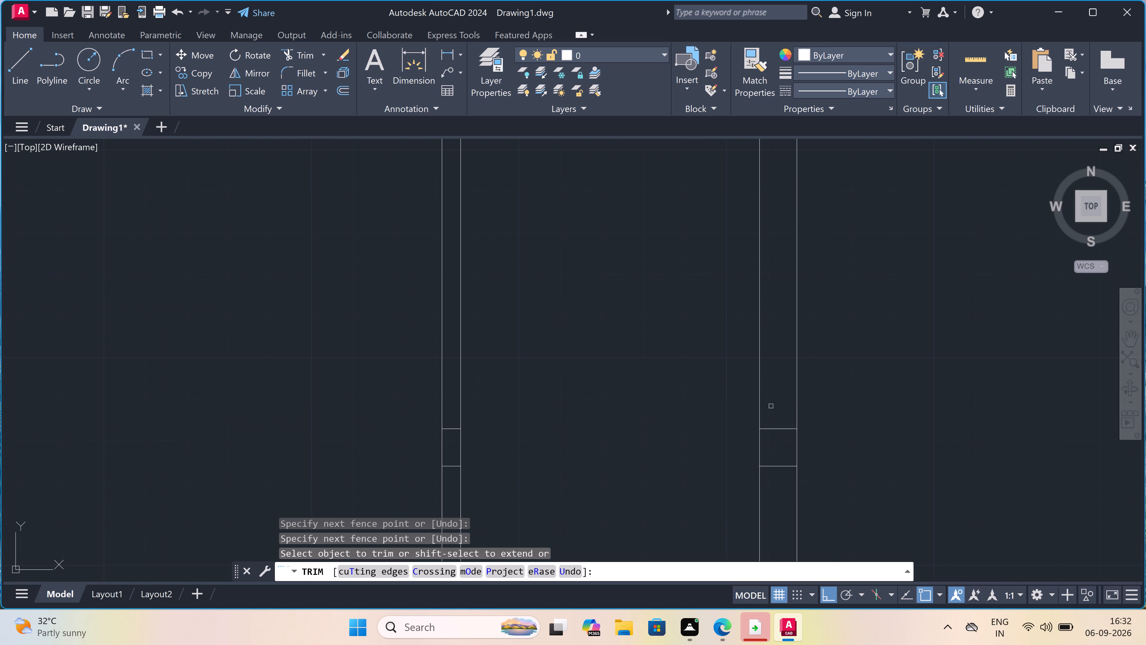
{"action": "left_click", "coordinate": [771, 481]}
{"action": "scroll", "coordinate": [448, 443], "scroll_direction": "up", "scroll_amount": 1}
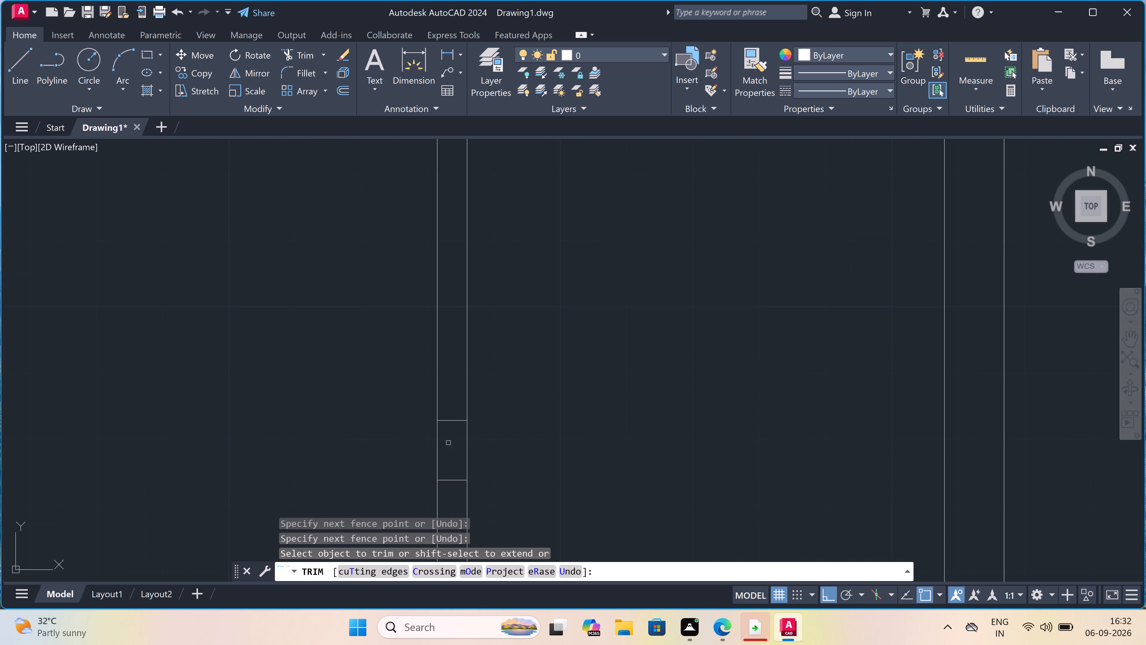
{"action": "left_click", "coordinate": [453, 411]}
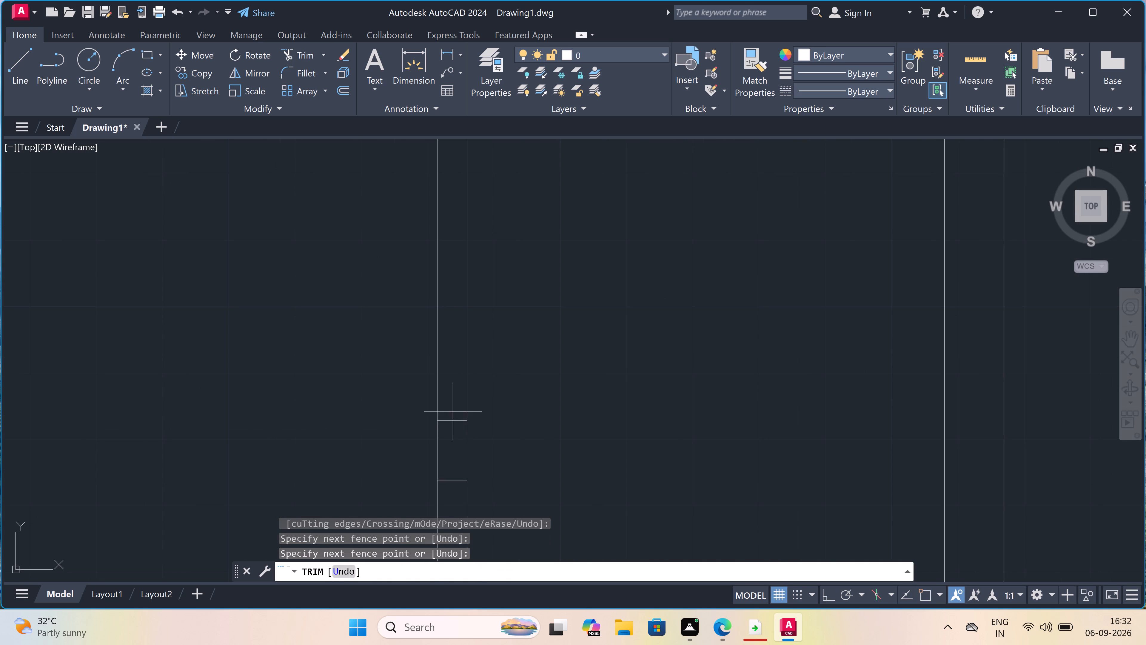
{"action": "left_click", "coordinate": [450, 493]}
Trim the right-hand partition's lines out of the top wall and clear the overlapping inner lines at the top-right outer corner.
{"action": "scroll", "coordinate": [455, 487], "scroll_direction": "down", "scroll_amount": 6}
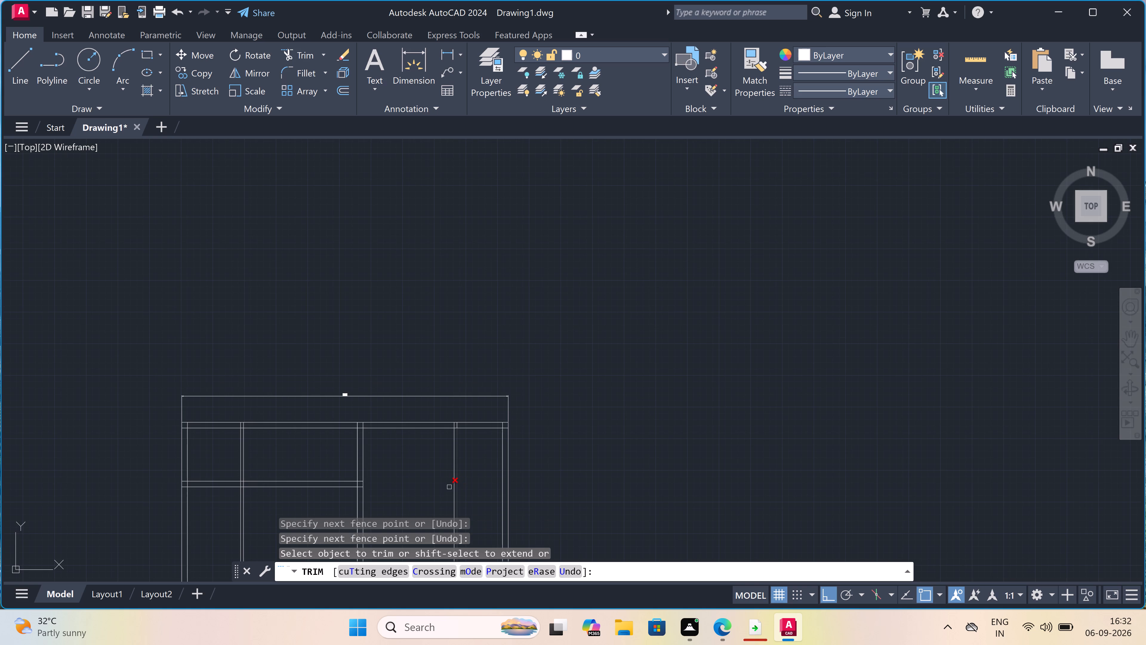
{"action": "scroll", "coordinate": [462, 418], "scroll_direction": "up", "scroll_amount": 1}
{"action": "scroll", "coordinate": [446, 443], "scroll_direction": "up", "scroll_amount": 4}
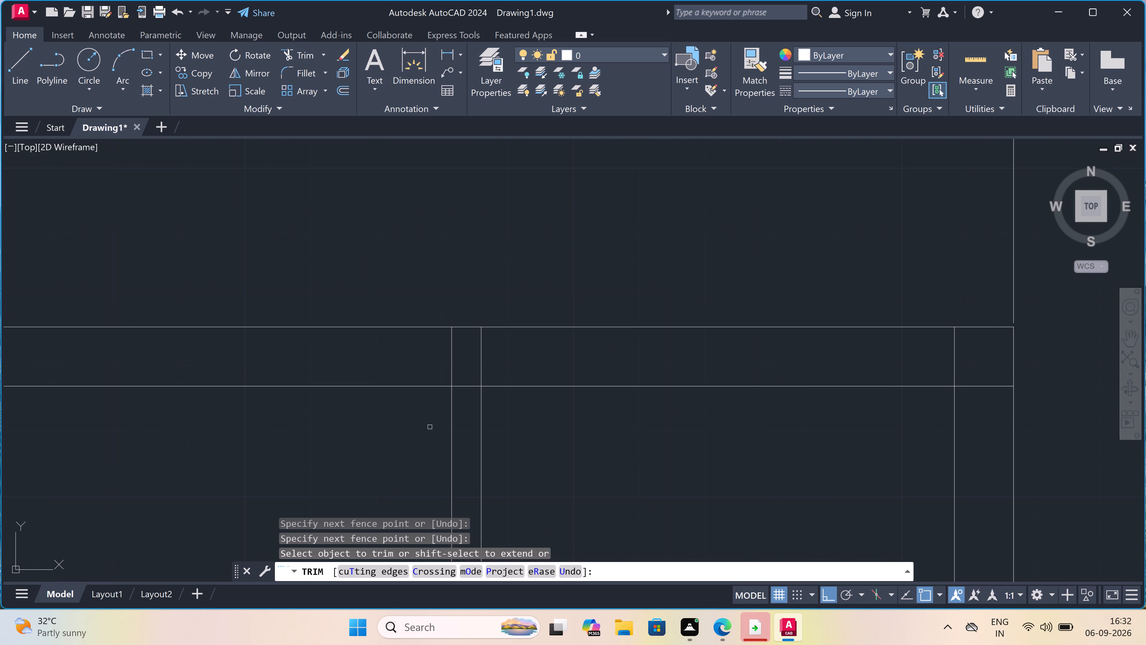
{"action": "left_click", "coordinate": [418, 355]}
{"action": "left_click", "coordinate": [571, 356]}
{"action": "scroll", "coordinate": [688, 363], "scroll_direction": "down", "scroll_amount": 2}
{"action": "scroll", "coordinate": [832, 359], "scroll_direction": "up", "scroll_amount": 2}
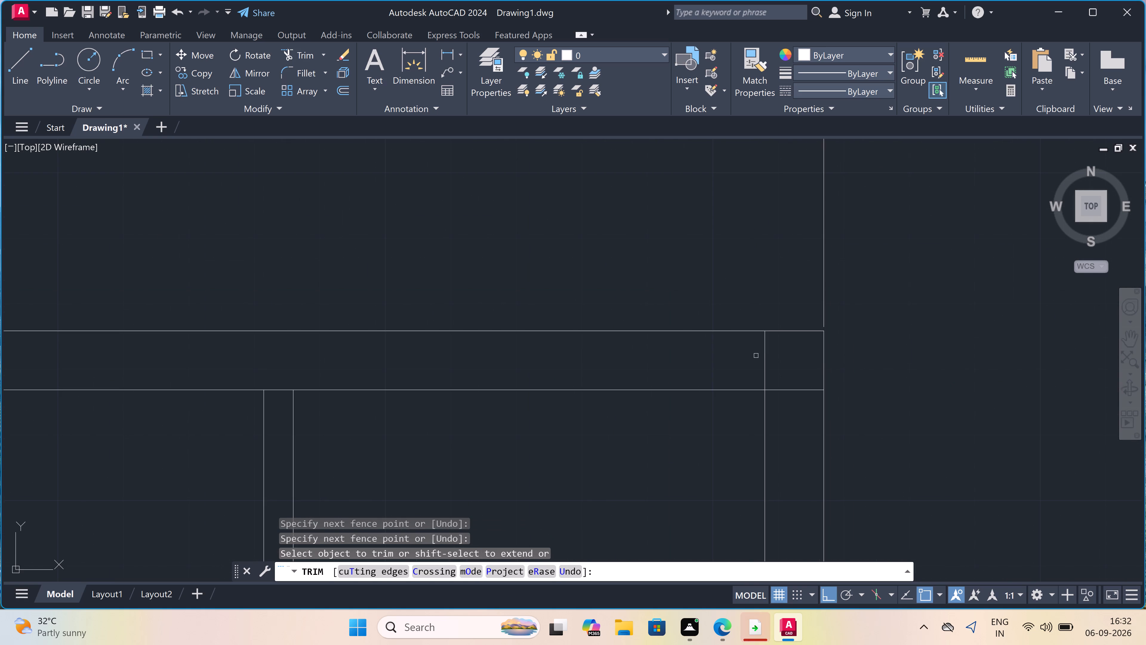
{"action": "left_click", "coordinate": [747, 352]}
{"action": "double_click", "coordinate": [776, 352]}
{"action": "left_click", "coordinate": [783, 356]}
{"action": "left_click", "coordinate": [787, 401]}
{"action": "scroll", "coordinate": [787, 397], "scroll_direction": "down", "scroll_amount": 6}
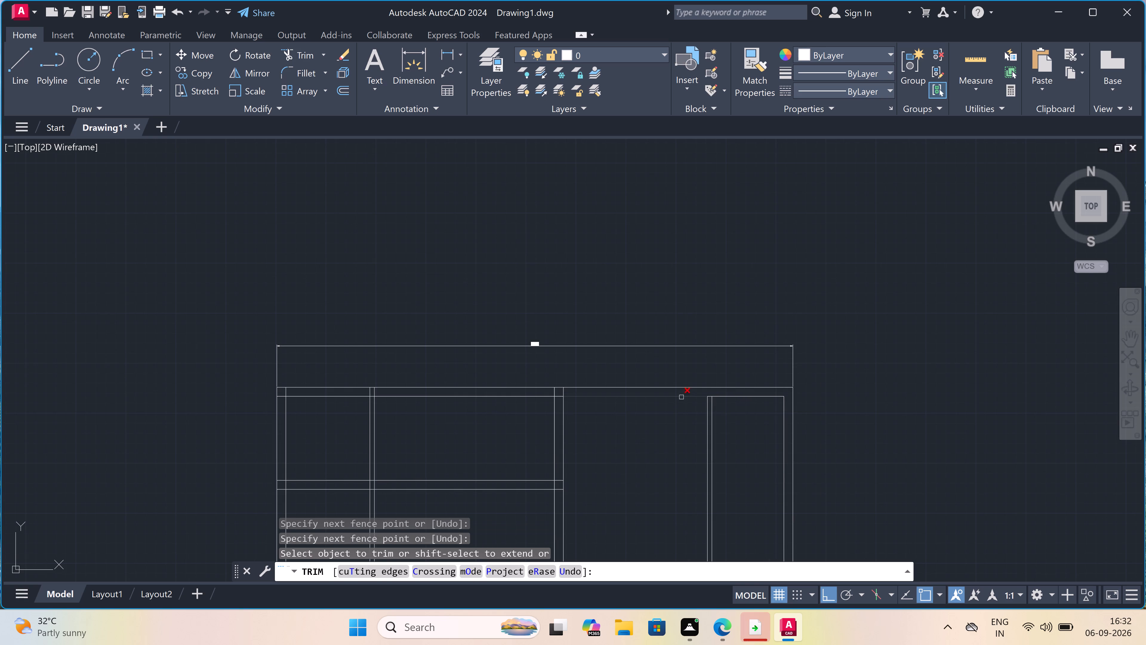
{"action": "key", "text": "Escape"}
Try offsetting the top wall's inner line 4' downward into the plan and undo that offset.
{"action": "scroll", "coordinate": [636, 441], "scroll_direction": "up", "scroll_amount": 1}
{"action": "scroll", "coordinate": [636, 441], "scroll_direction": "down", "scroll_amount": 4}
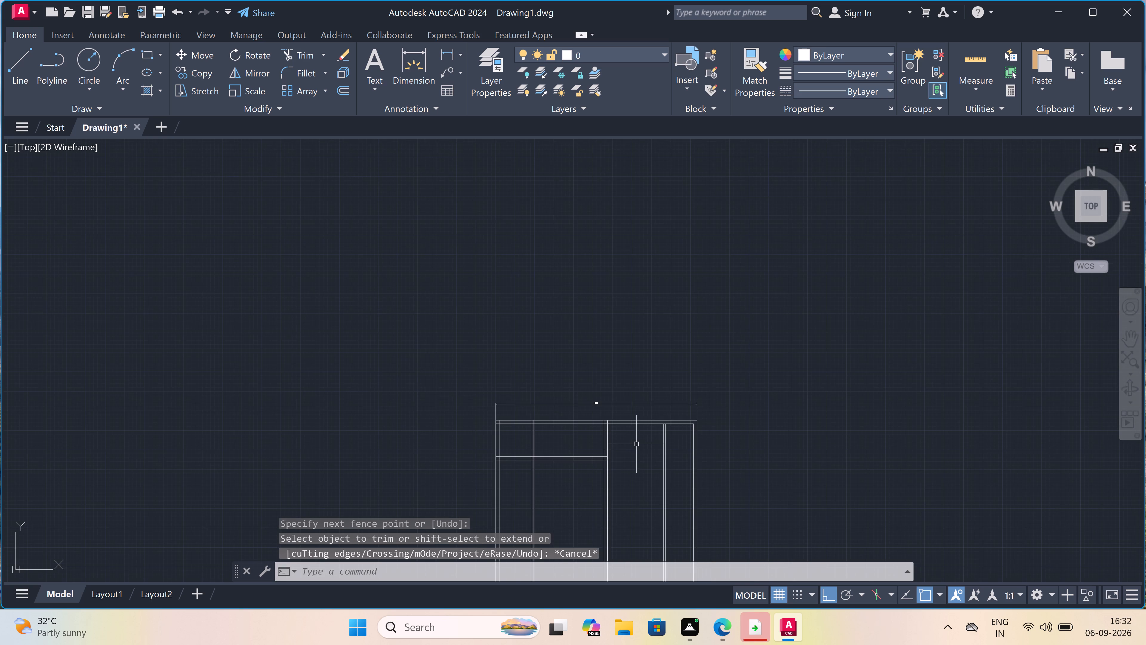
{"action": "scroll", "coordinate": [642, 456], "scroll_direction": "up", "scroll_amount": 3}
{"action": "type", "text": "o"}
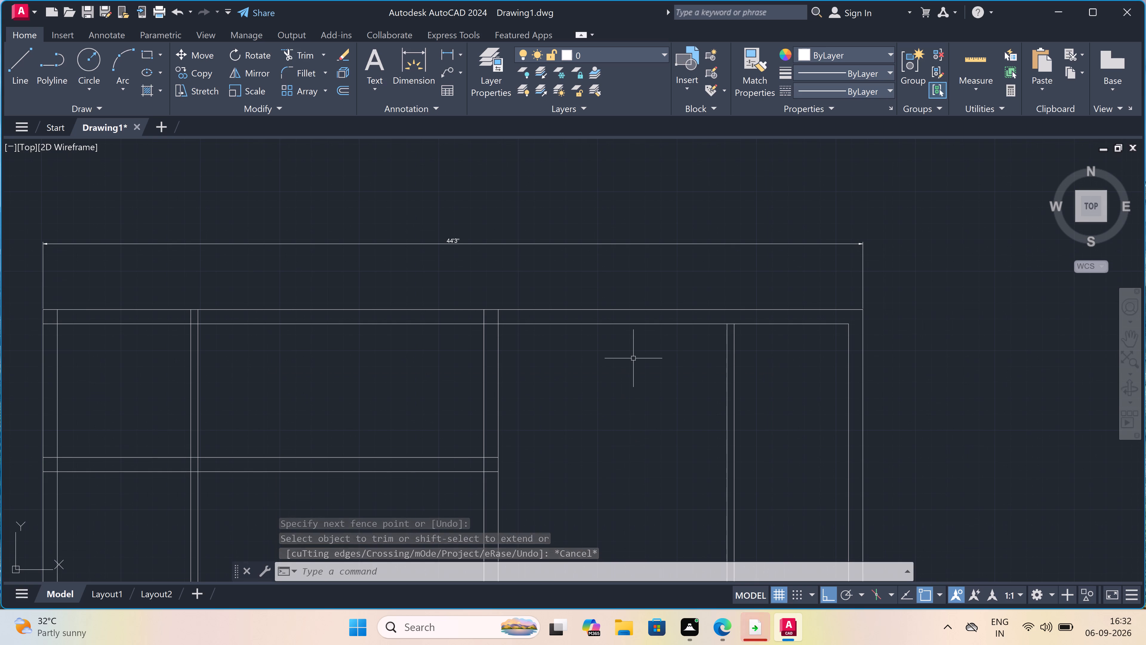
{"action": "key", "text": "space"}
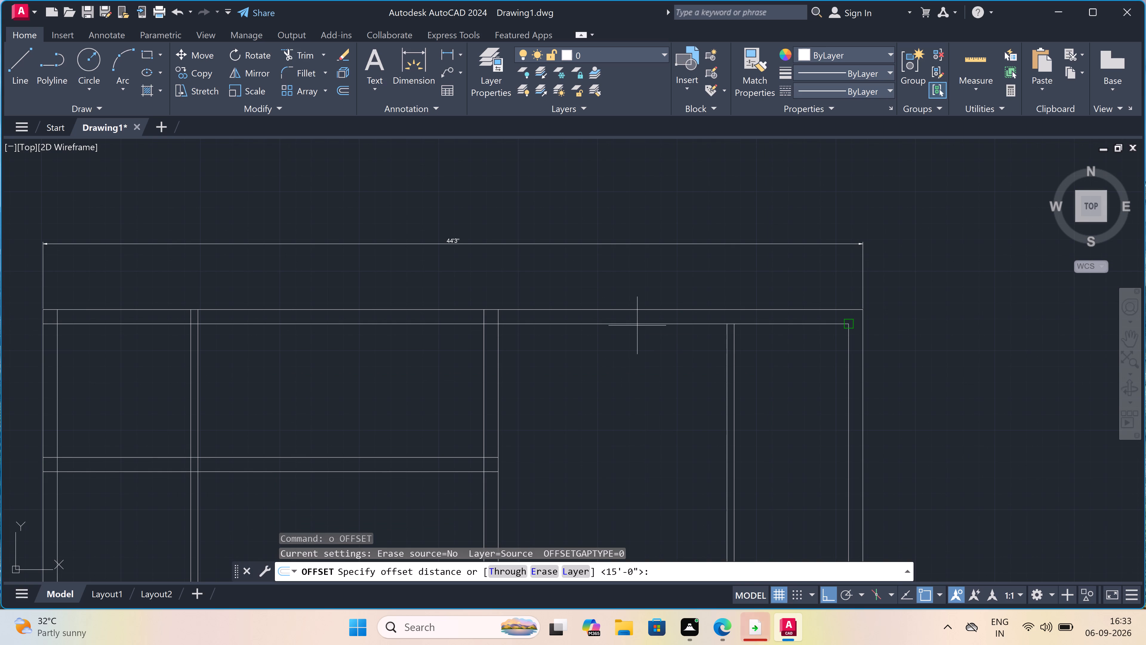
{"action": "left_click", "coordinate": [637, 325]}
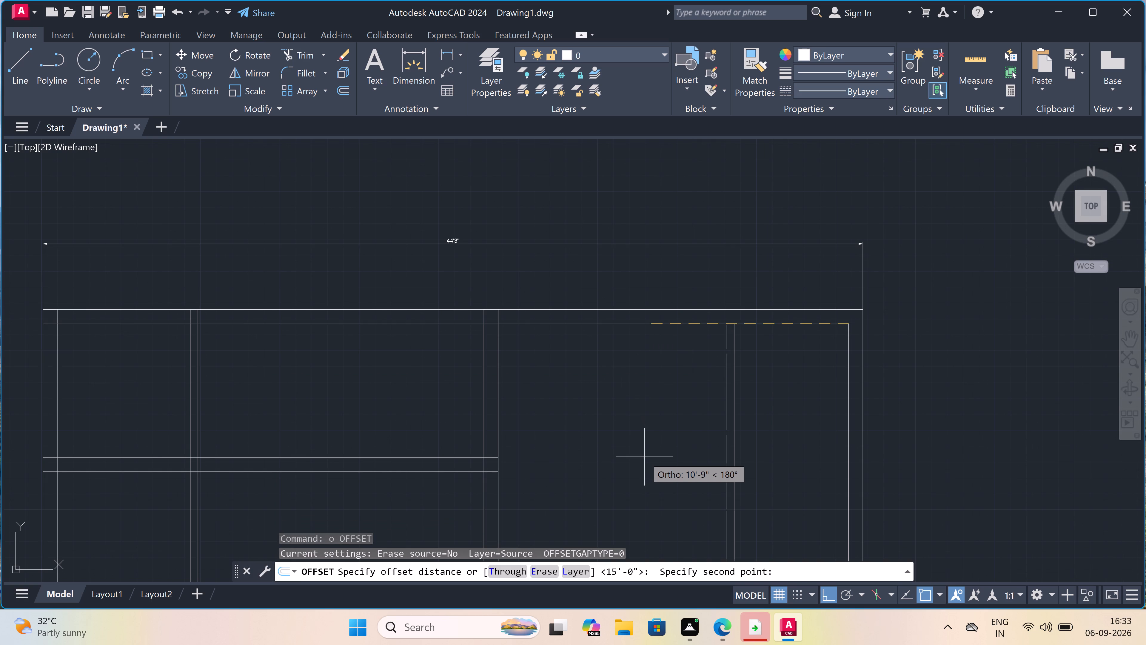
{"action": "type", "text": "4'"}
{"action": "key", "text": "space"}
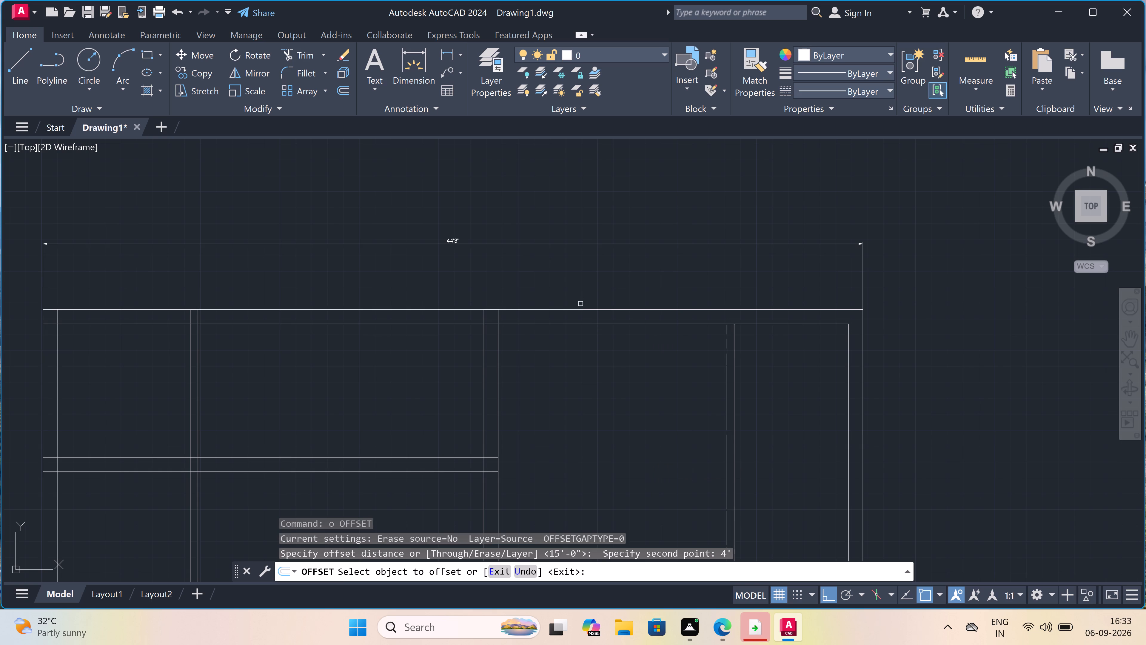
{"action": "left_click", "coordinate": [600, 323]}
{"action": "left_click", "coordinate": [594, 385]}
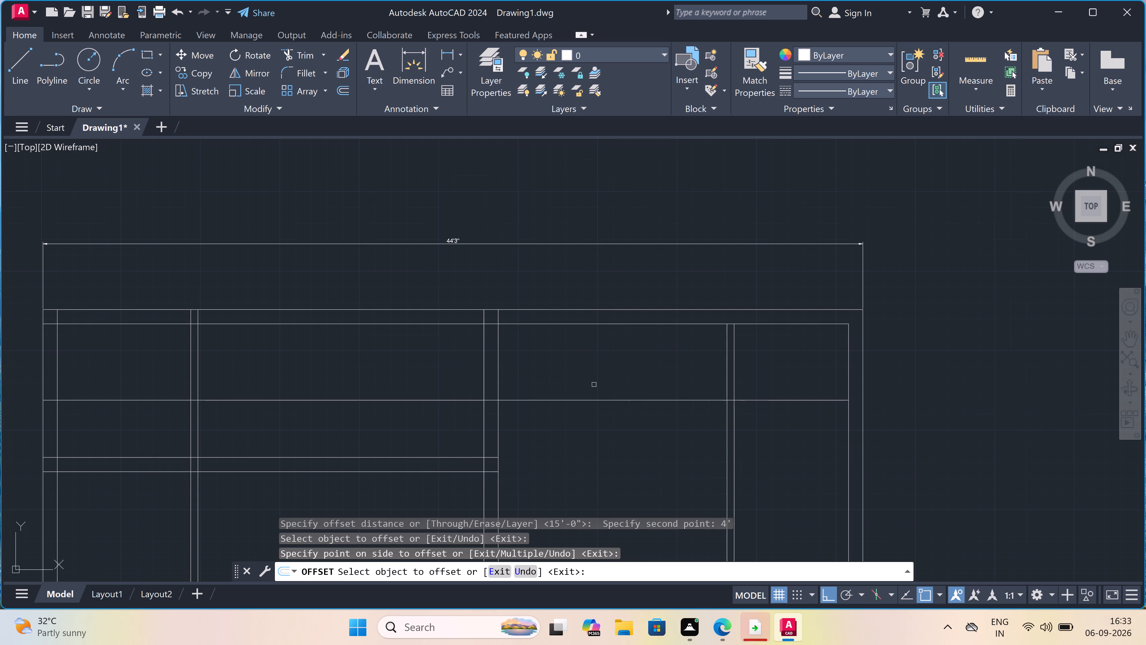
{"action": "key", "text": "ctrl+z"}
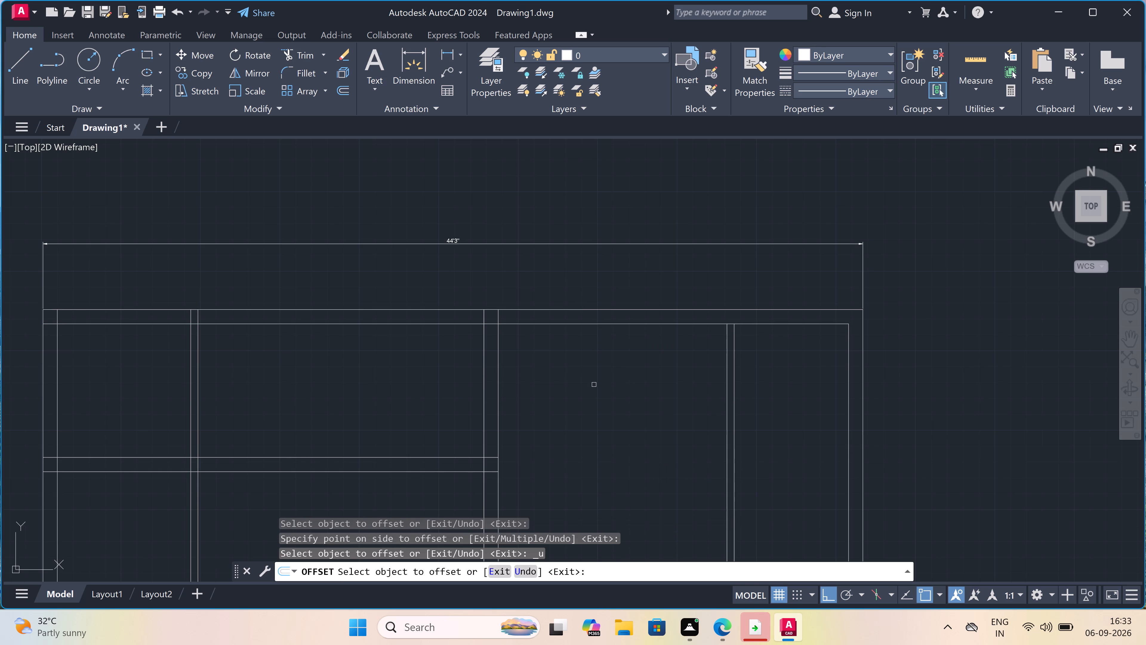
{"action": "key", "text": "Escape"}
Offset the top wall's inner line 5' downward into the plan.
{"action": "type", "text": "o"}
{"action": "key", "text": "space"}
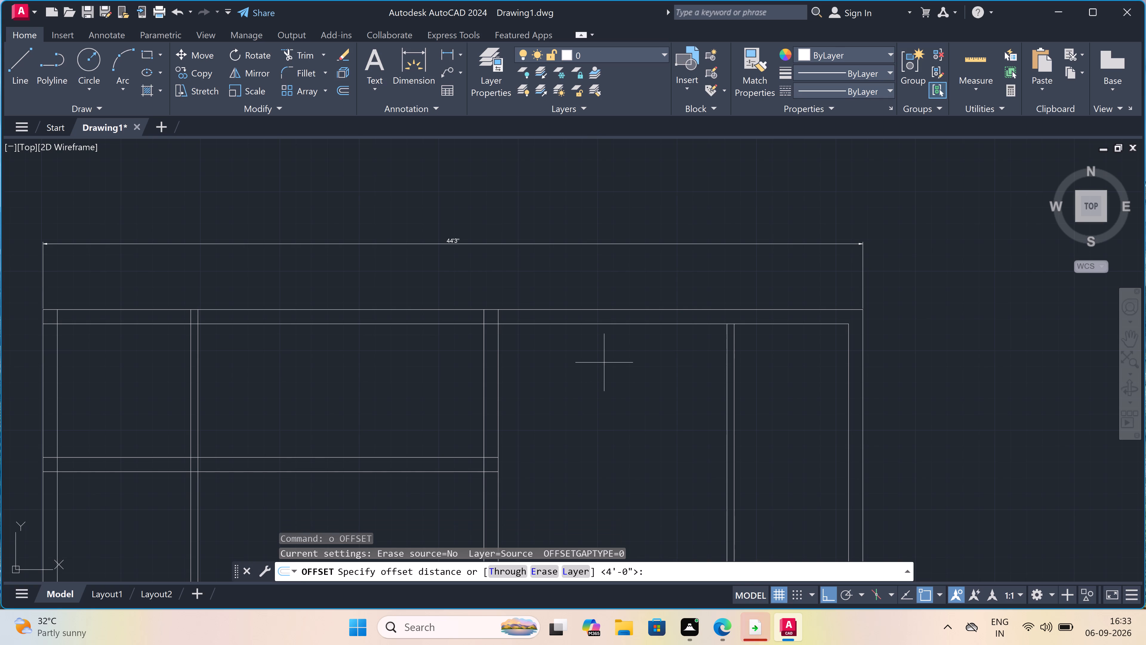
{"action": "left_click", "coordinate": [607, 325]}
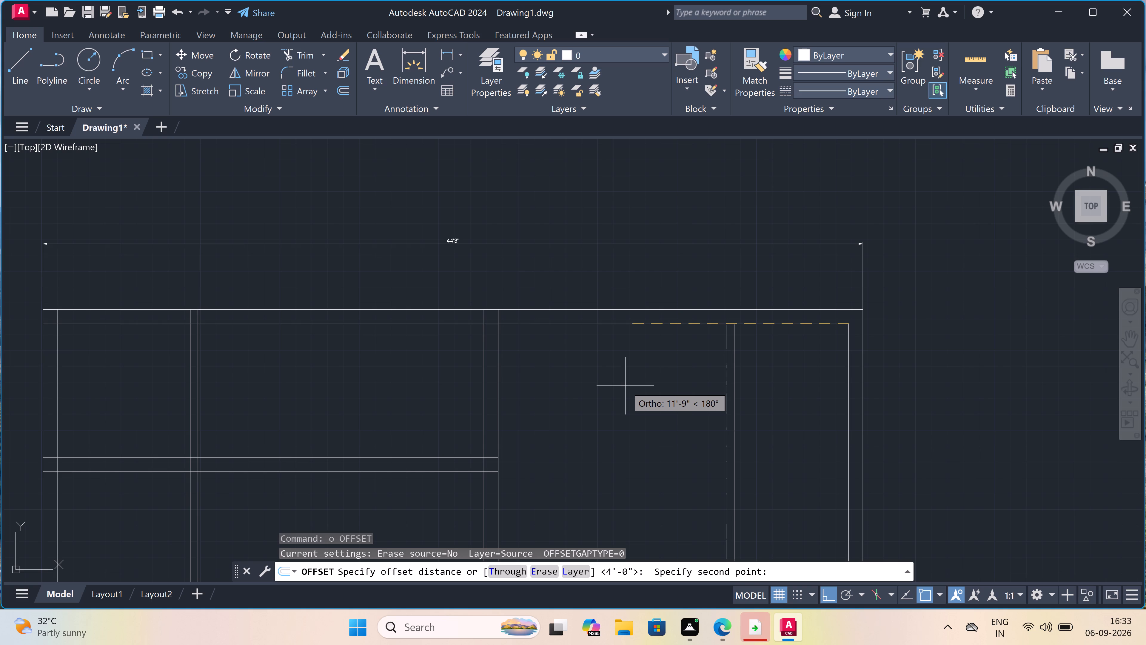
{"action": "key", "text": "5"}
{"action": "type", "text": "'"}
{"action": "key", "text": "space"}
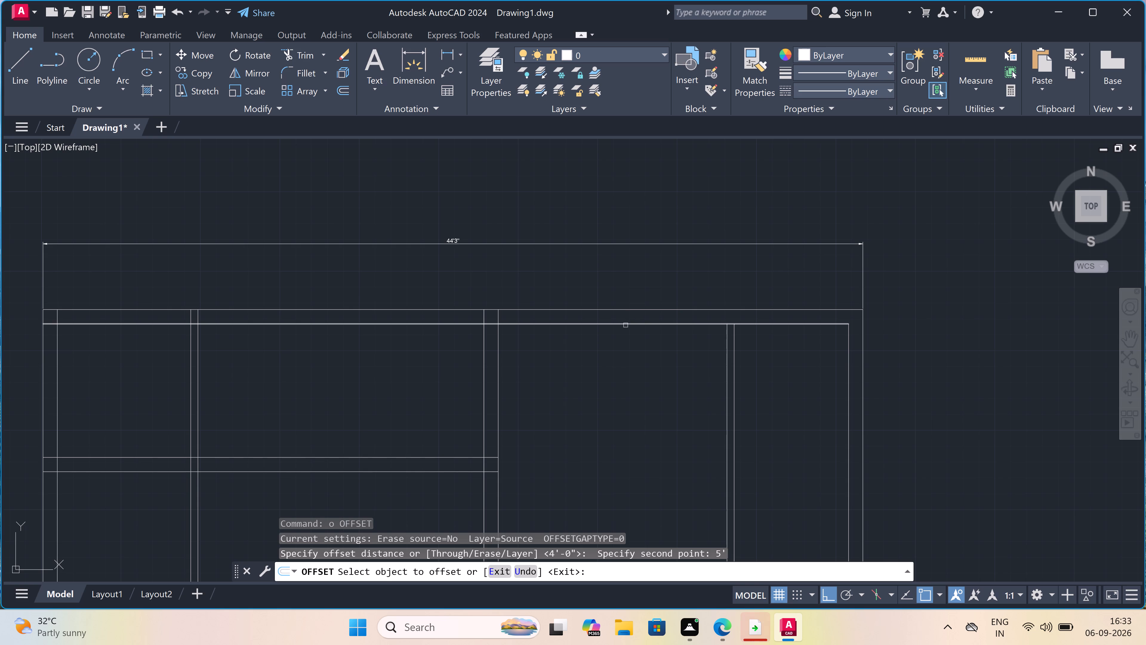
{"action": "left_click", "coordinate": [626, 325]}
{"action": "double_click", "coordinate": [623, 352]}
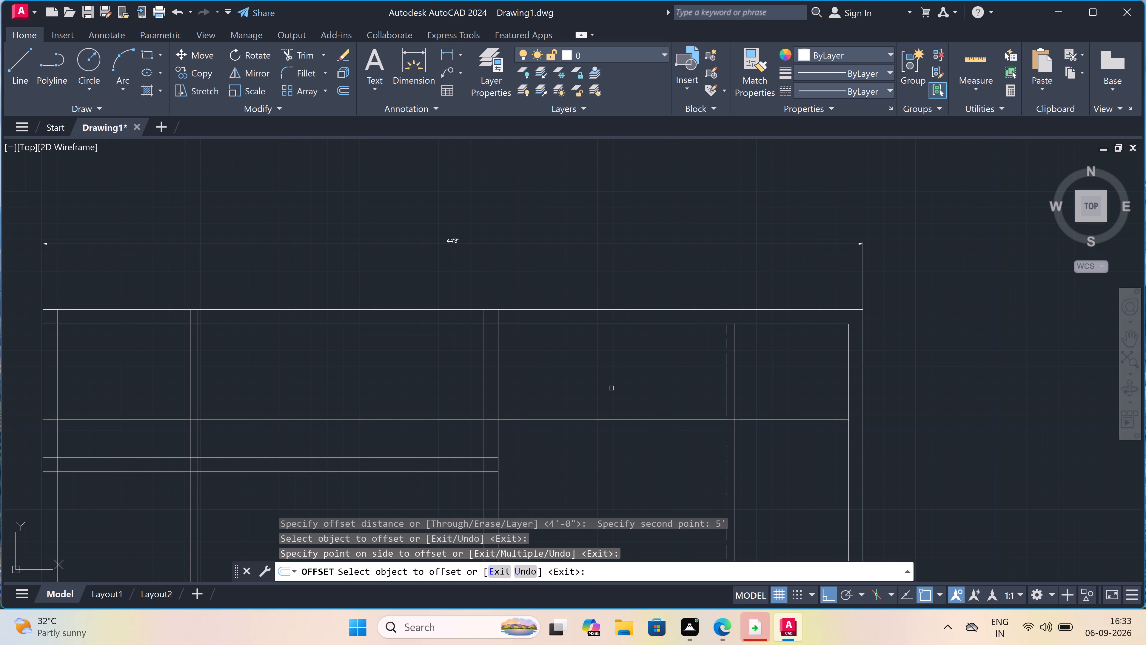
{"action": "key", "text": "Escape"}
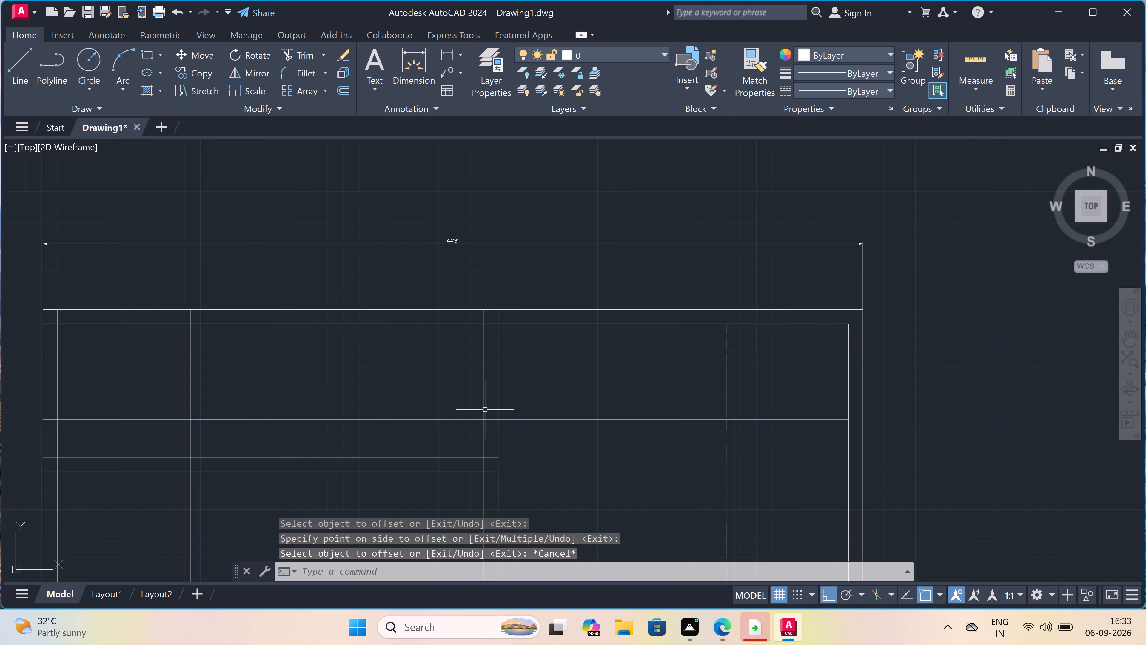
Offset the horizontal line lying 5' below the top wall's inner line 9" upward to form a wall.
{"action": "type", "text": "o"}
{"action": "key", "text": "space"}
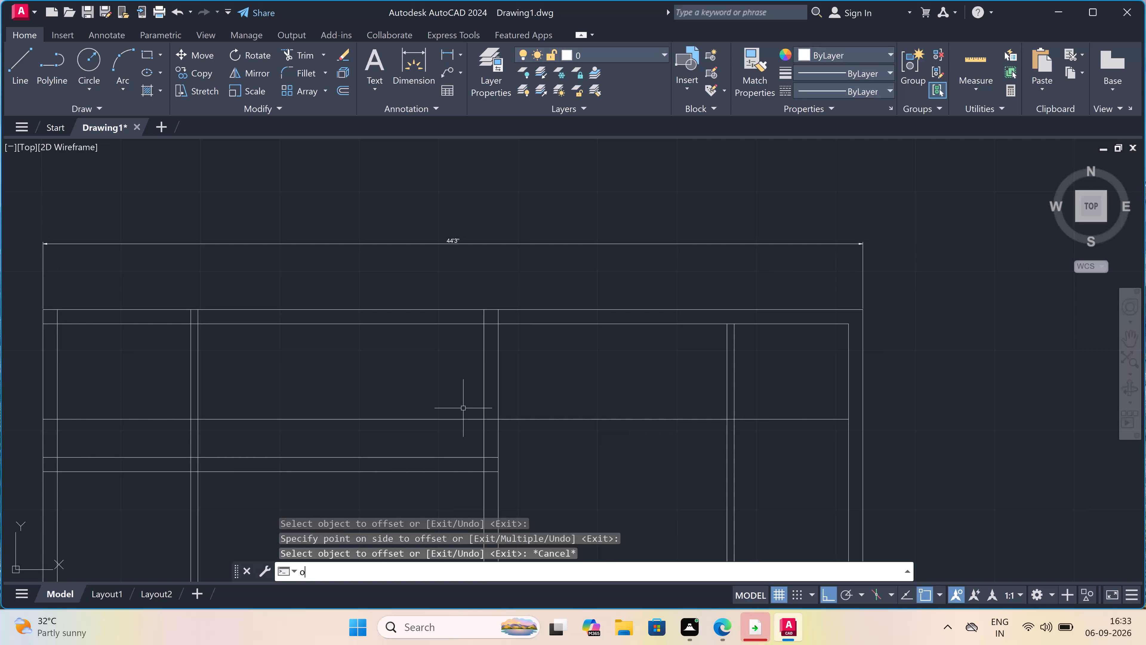
{"action": "left_click", "coordinate": [549, 419]}
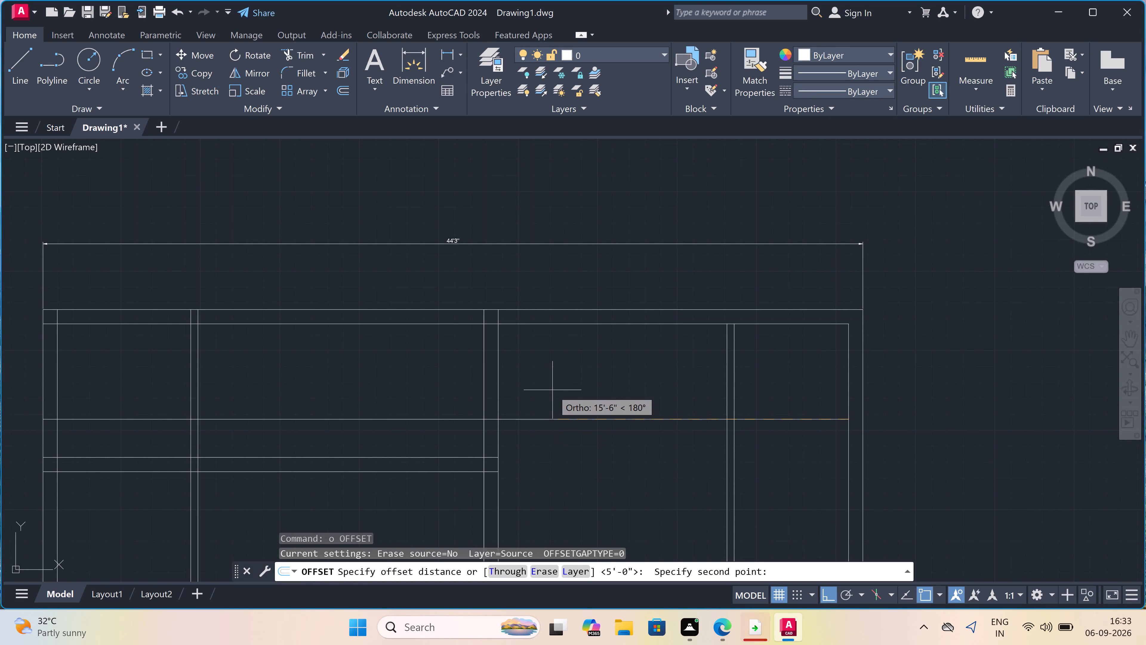
{"action": "key", "text": "9"}
{"action": "type", "text": "\""}
{"action": "key", "text": "space"}
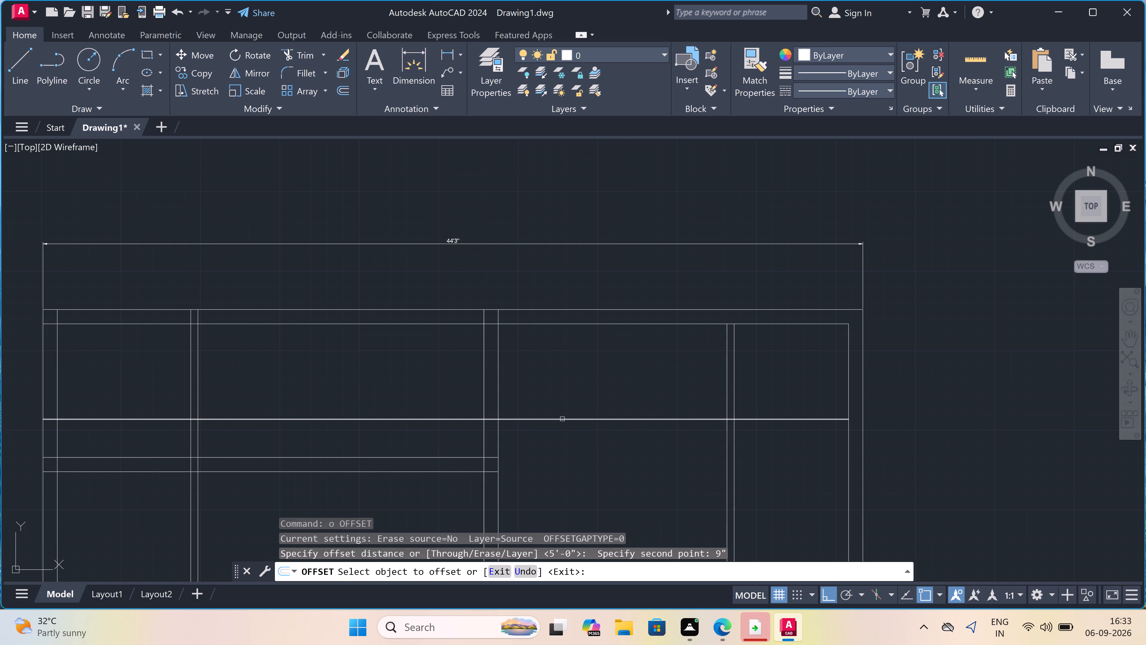
{"action": "left_click_drag", "start_coordinate": [562, 419], "coordinate": [562, 410]}
{"action": "left_click", "coordinate": [562, 394]}
{"action": "key", "text": "Escape"}
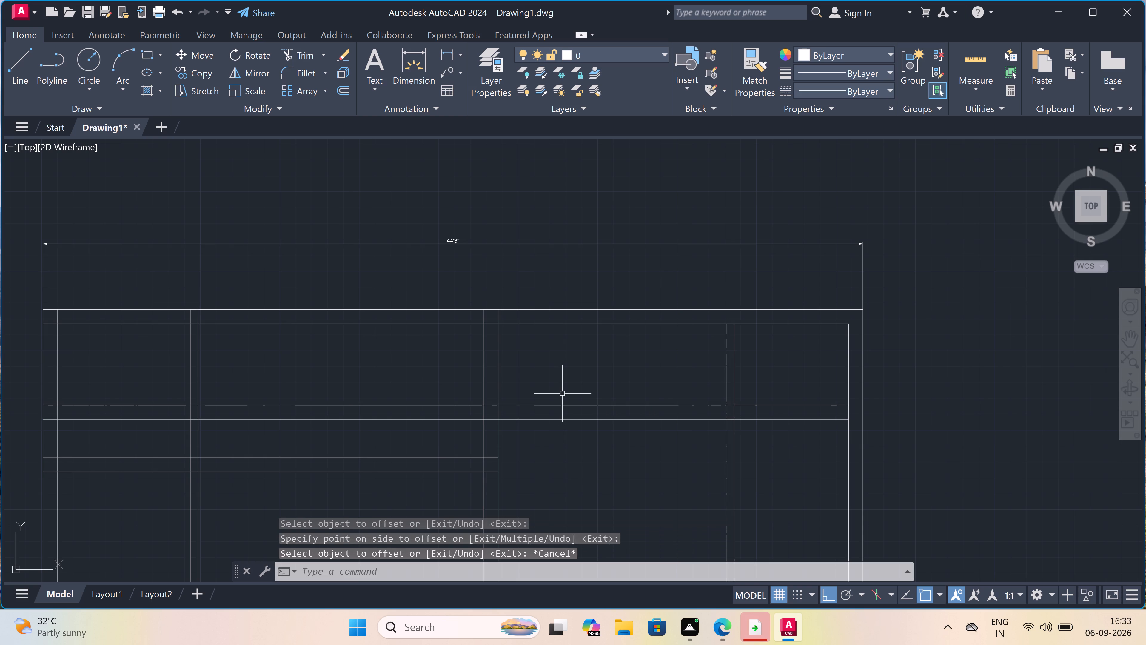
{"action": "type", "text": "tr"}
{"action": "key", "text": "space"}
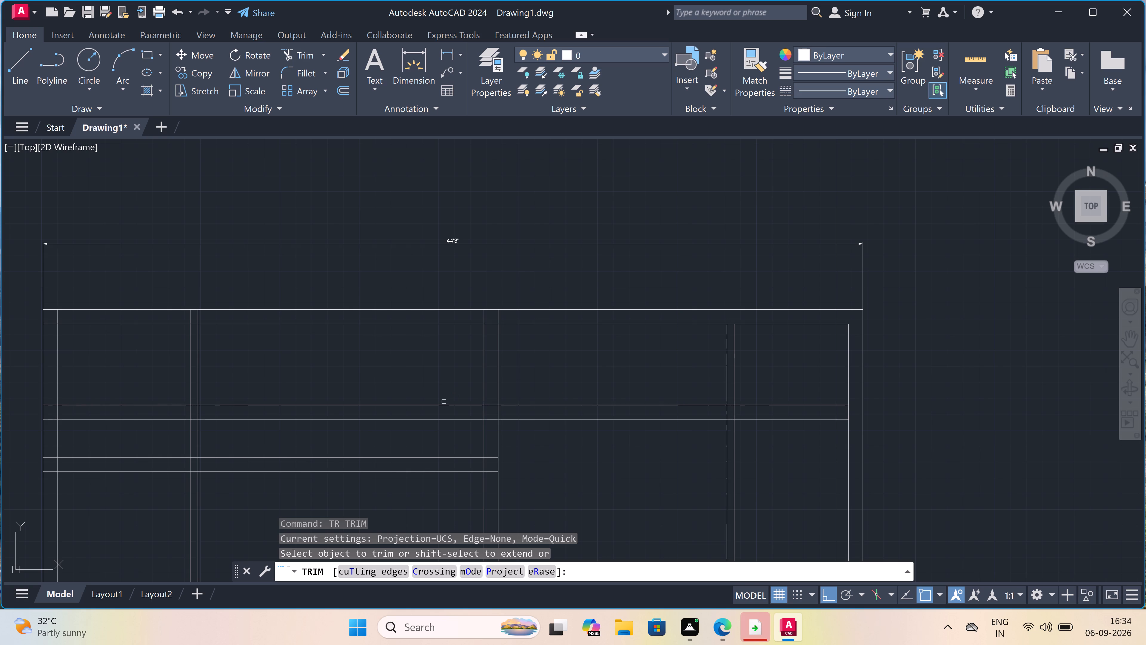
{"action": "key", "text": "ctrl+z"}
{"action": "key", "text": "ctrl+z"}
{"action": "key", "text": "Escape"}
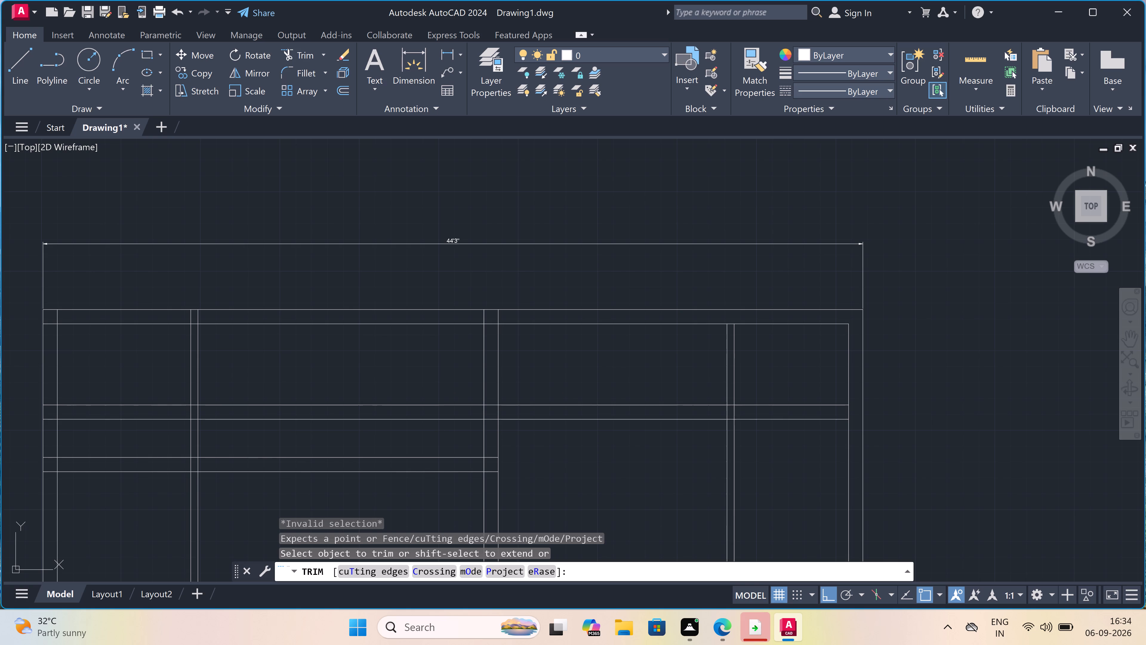
Undo the 9" upward offset of the horizontal line below the top wall.
{"action": "key", "text": "ctrl+z"}
{"action": "key", "text": "ctrl+z"}
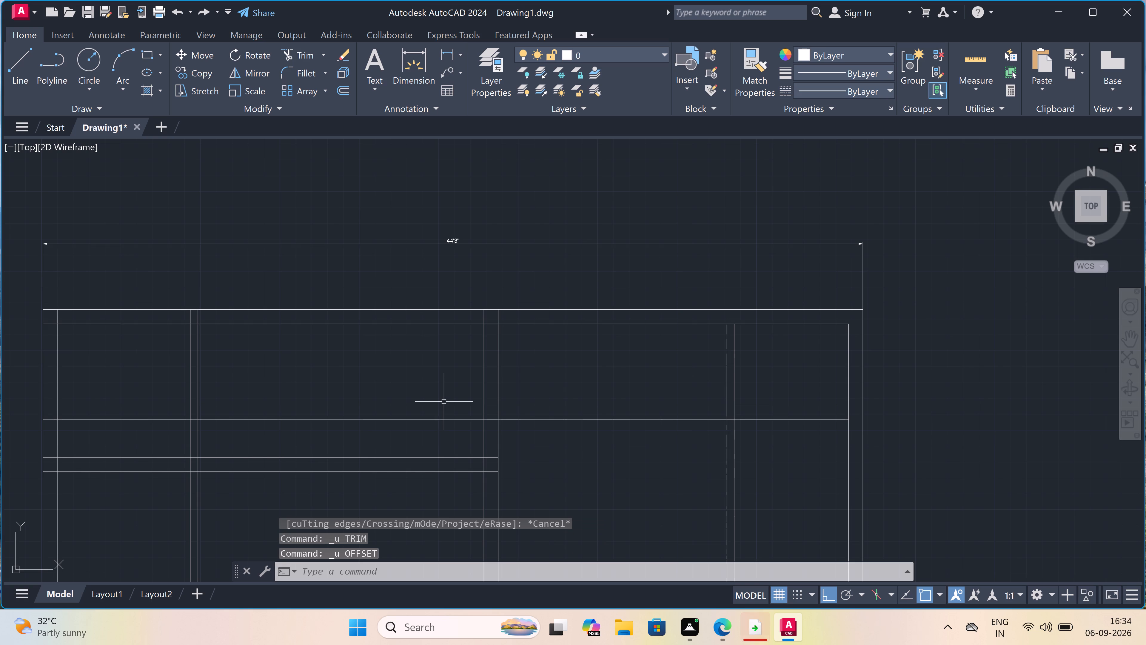
Offset the horizontal line below the top wall 4.5" upward to form a thin partition.
{"action": "type", "text": "o"}
{"action": "key", "text": "space"}
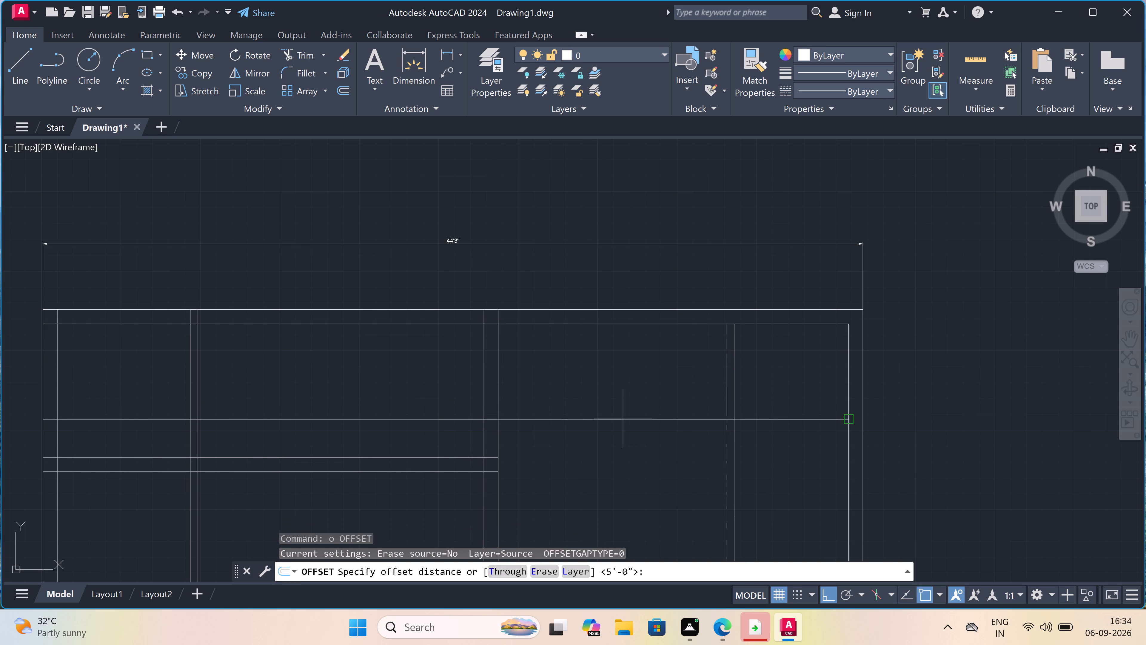
{"action": "left_click", "coordinate": [623, 420]}
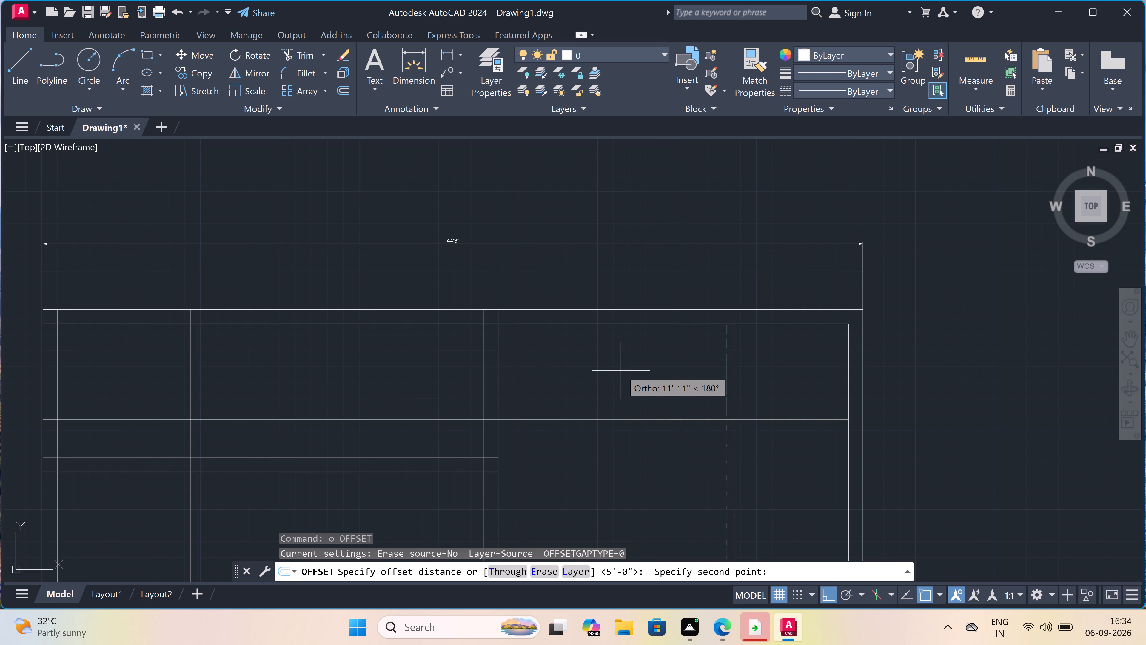
{"action": "type", "text": "4.5"}
{"action": "type", "text": "\""}
{"action": "key", "text": "space"}
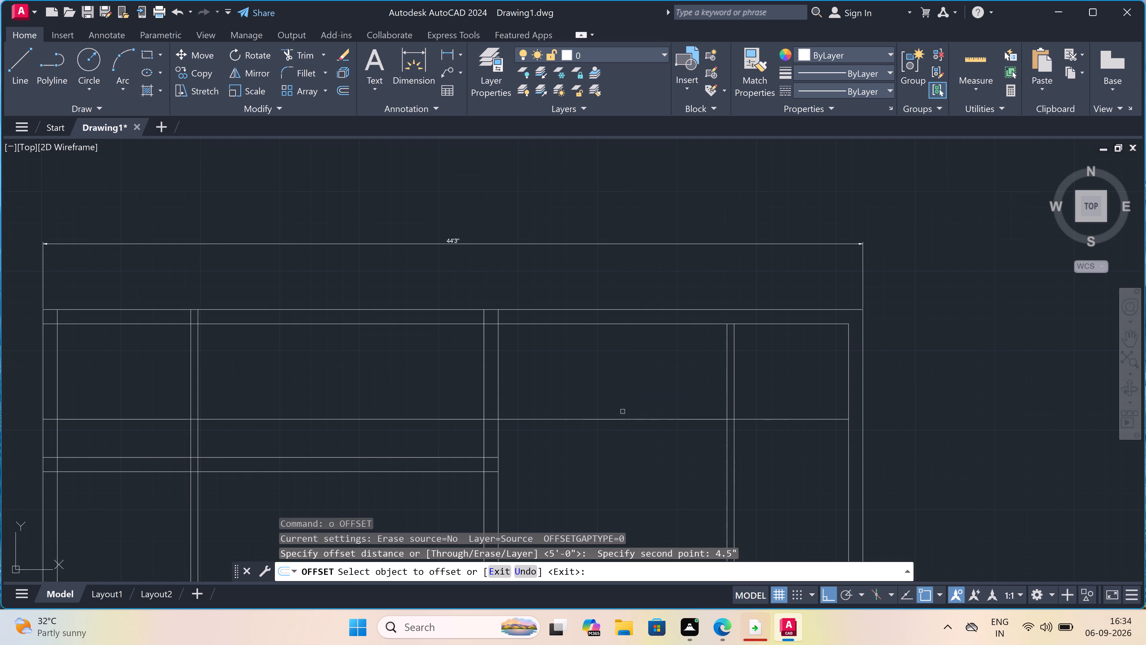
{"action": "left_click_drag", "start_coordinate": [611, 420], "coordinate": [610, 414]}
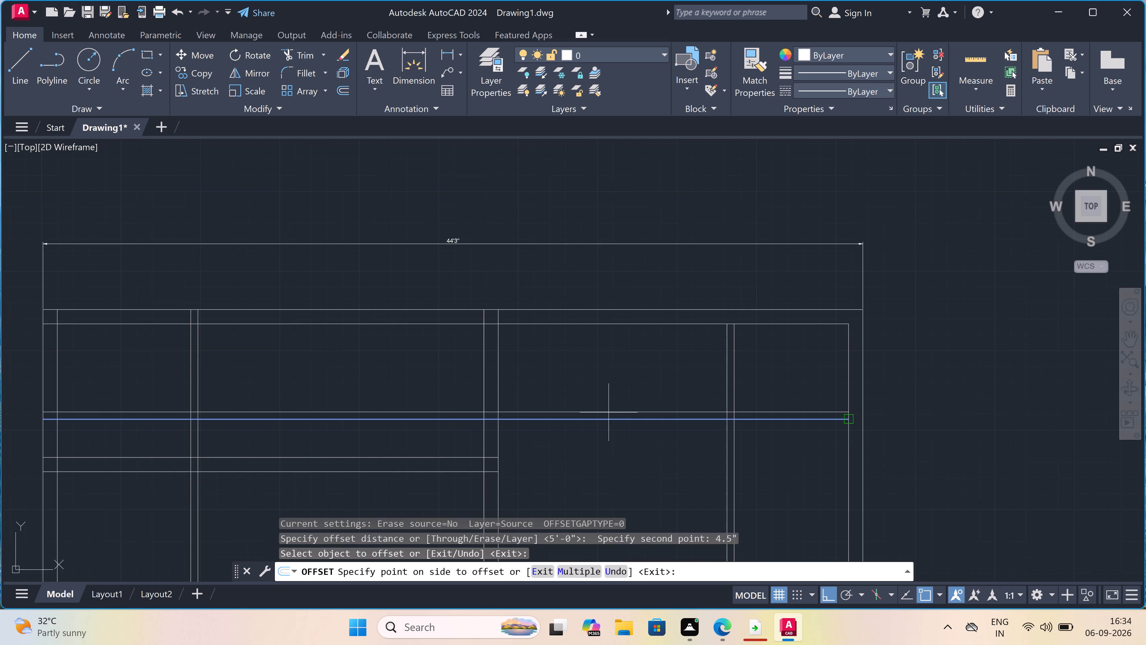
{"action": "left_click", "coordinate": [609, 412]}
{"action": "key", "text": "Escape"}
Trim both lines of the new horizontal partition between the left vertical partition and the middle wall.
{"action": "type", "text": "tr"}
{"action": "key", "text": "space"}
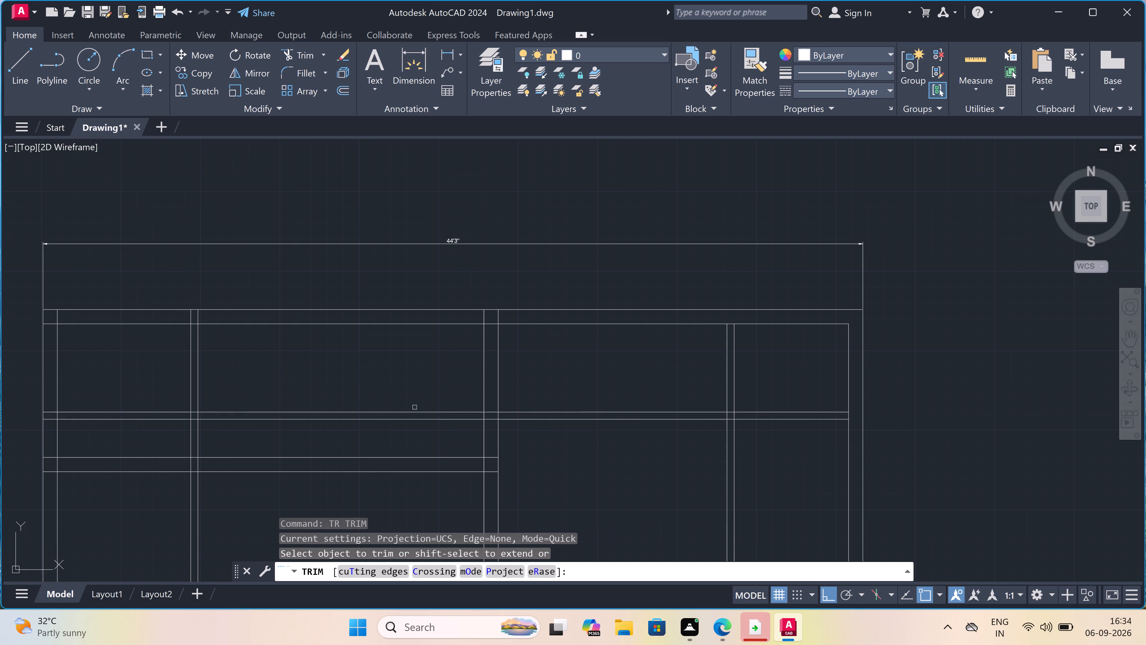
{"action": "left_click", "coordinate": [392, 411]}
{"action": "left_click", "coordinate": [395, 425]}
{"action": "left_click", "coordinate": [400, 409]}
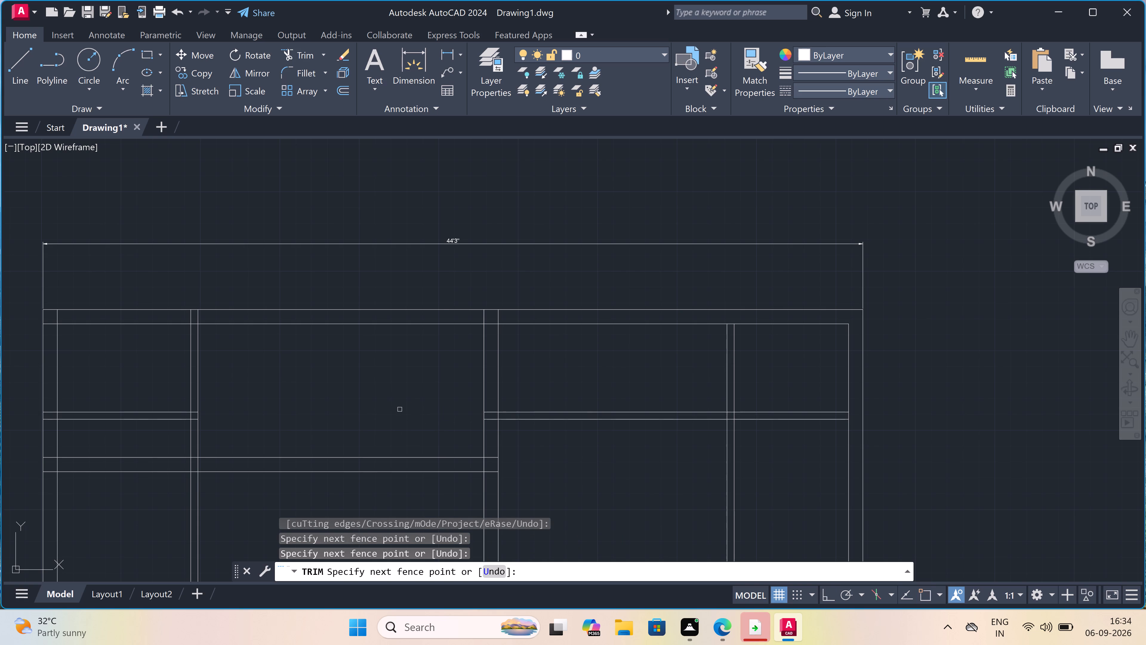
{"action": "key", "text": "Escape"}
Erase the two leftover horizontal partition segments between the left outer wall and the left vertical partition.
{"action": "left_click", "coordinate": [117, 401]}
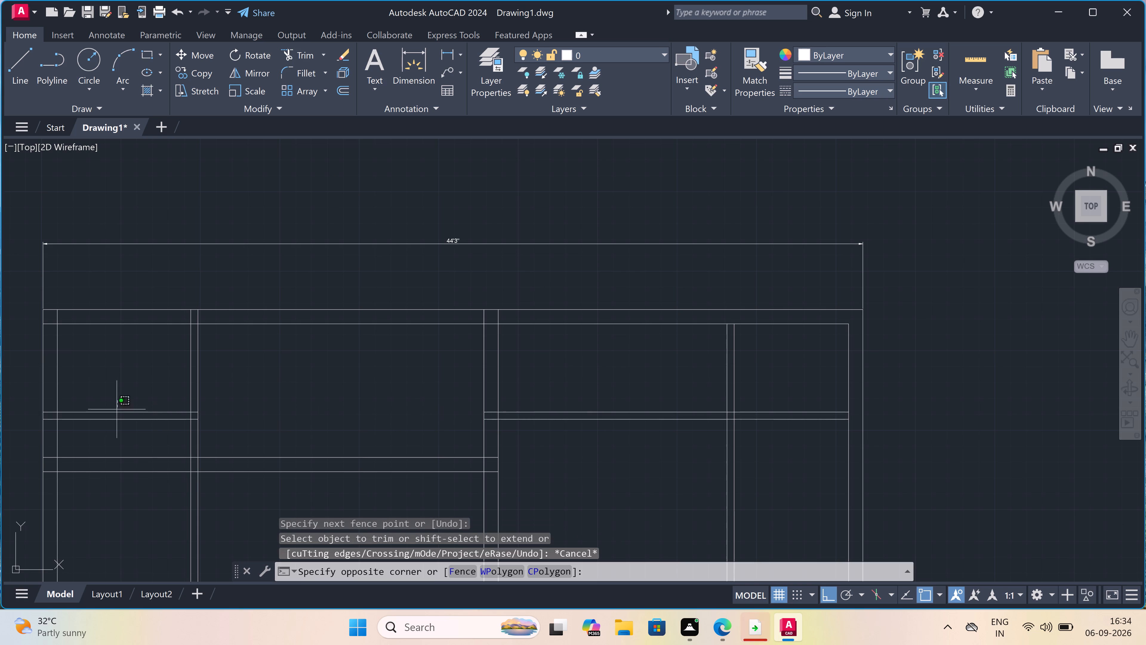
{"action": "double_click", "coordinate": [107, 427]}
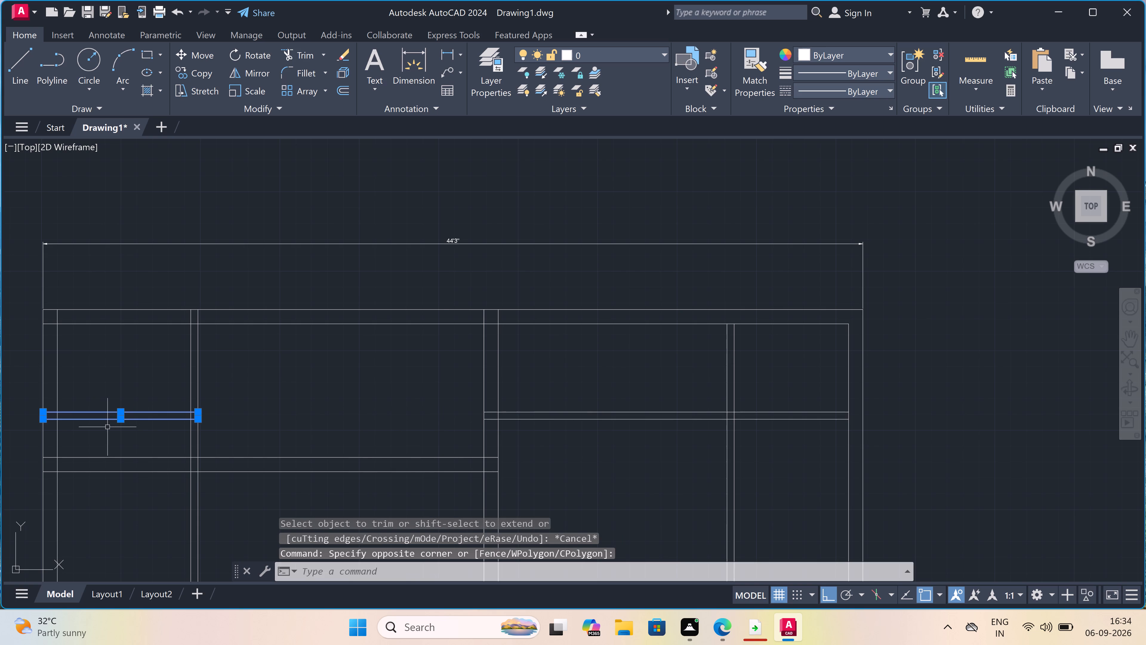
{"action": "key", "text": "Delete"}
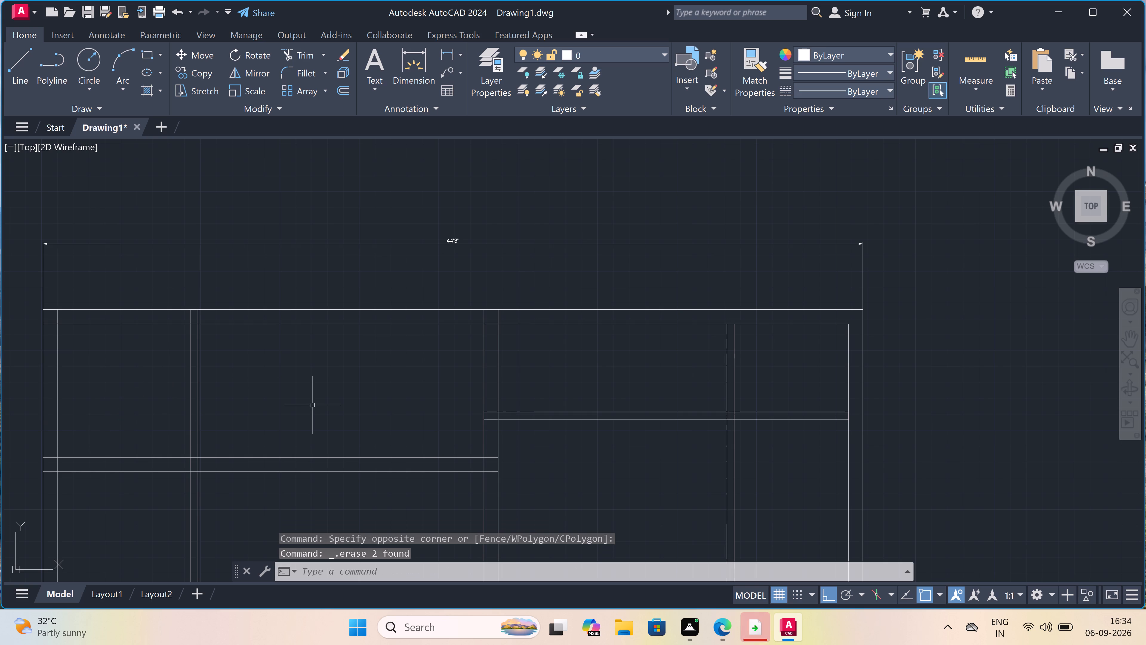
Trim the horizontal partition's lines out of the middle wall and open the wall's right face between them.
{"action": "scroll", "coordinate": [420, 424], "scroll_direction": "up", "scroll_amount": 1}
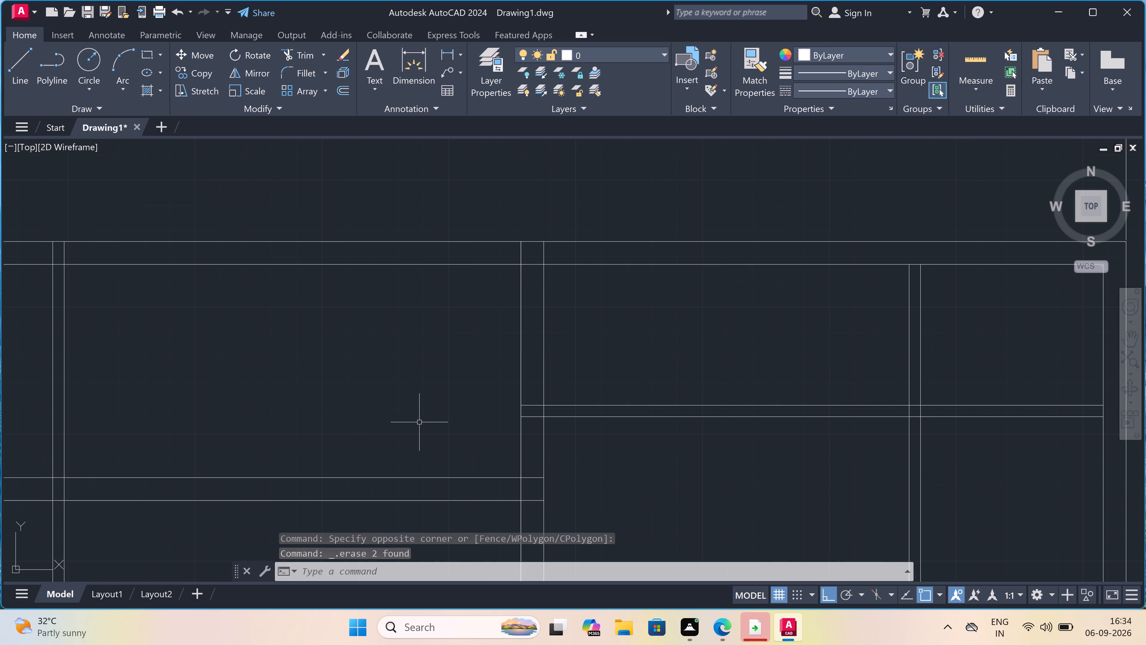
{"action": "type", "text": "tr"}
{"action": "key", "text": "space"}
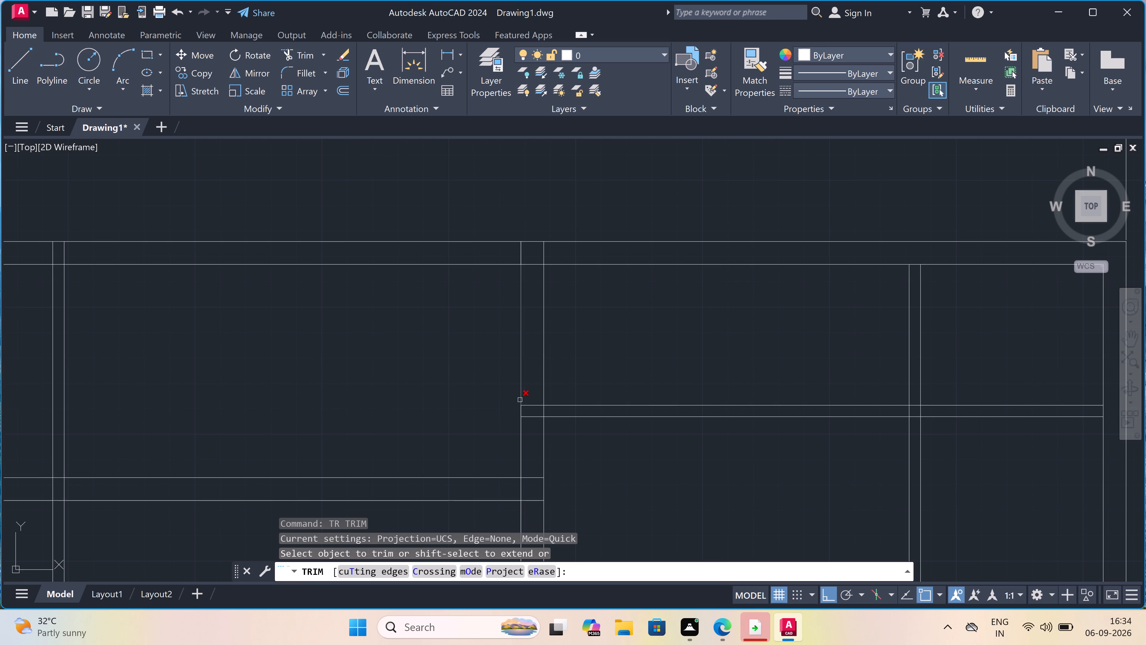
{"action": "left_click", "coordinate": [537, 398]}
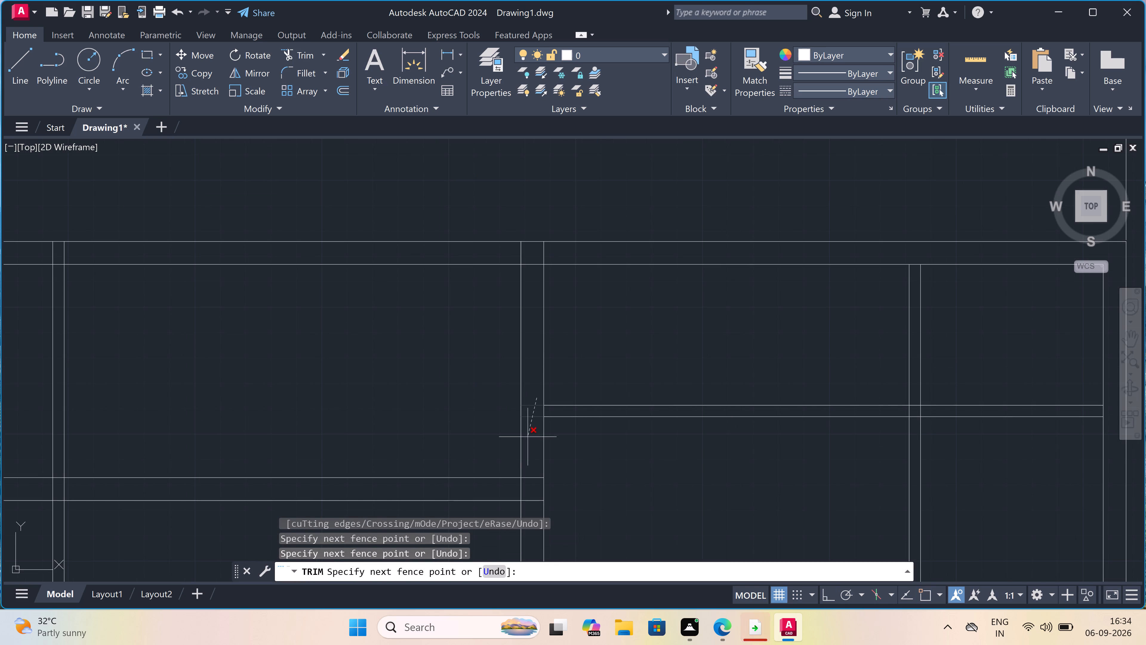
{"action": "left_click", "coordinate": [529, 440]}
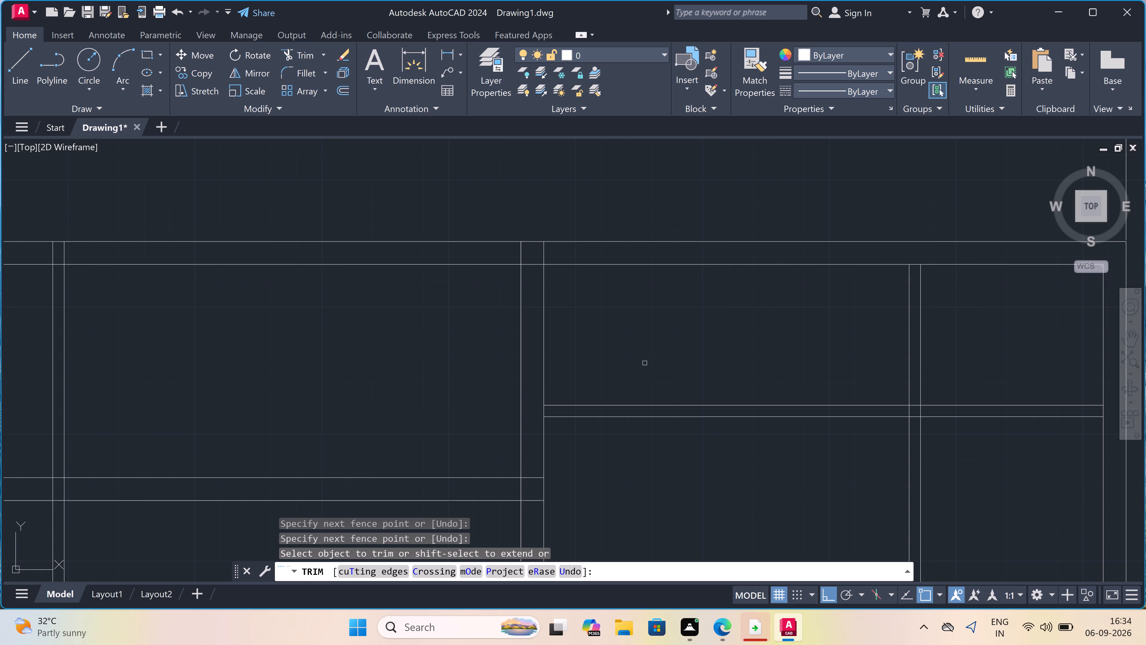
{"action": "scroll", "coordinate": [563, 412], "scroll_direction": "up", "scroll_amount": 2}
{"action": "left_click", "coordinate": [547, 408]}
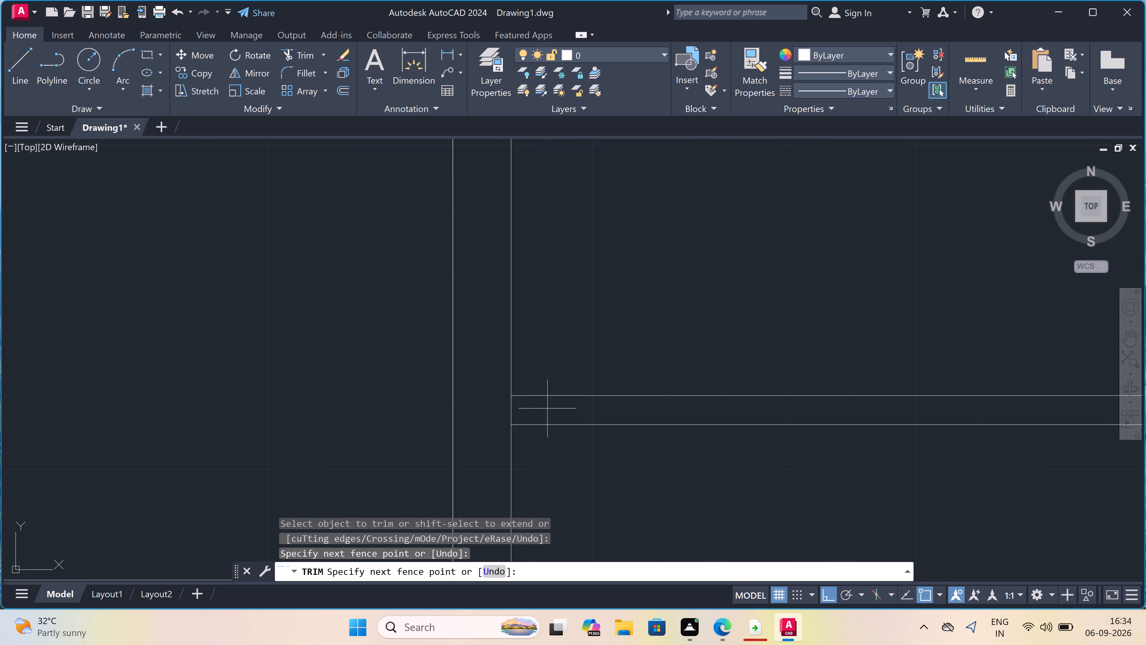
{"action": "left_click", "coordinate": [505, 404]}
{"action": "key", "text": "Escape"}
Trim the horizontal partition's lines between the right-hand vertical partition and the right outer wall.
{"action": "scroll", "coordinate": [511, 401], "scroll_direction": "down", "scroll_amount": 4}
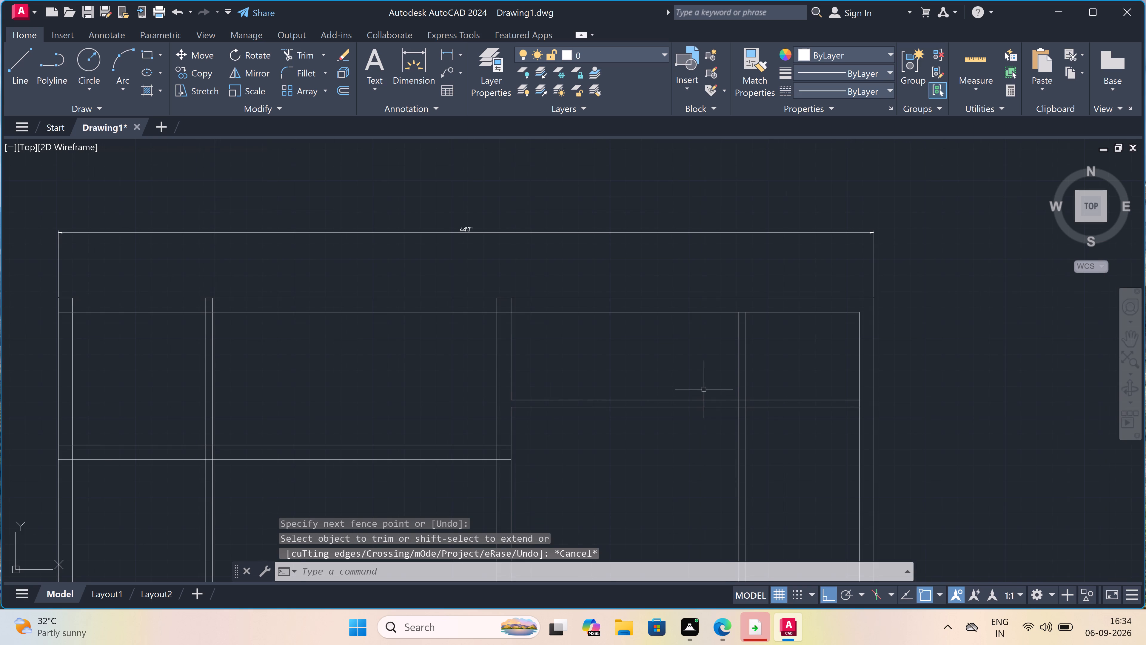
{"action": "scroll", "coordinate": [704, 389], "scroll_direction": "down", "scroll_amount": 1}
{"action": "scroll", "coordinate": [751, 377], "scroll_direction": "up", "scroll_amount": 1}
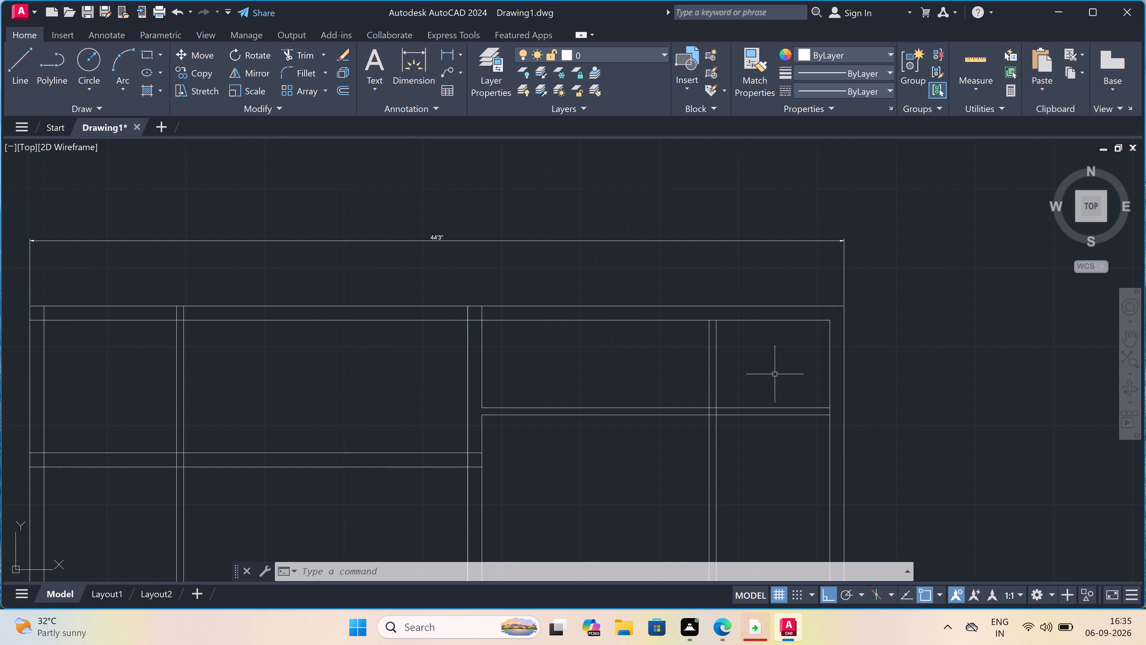
{"action": "scroll", "coordinate": [775, 374], "scroll_direction": "up", "scroll_amount": 1}
{"action": "type", "text": "tr"}
{"action": "key", "text": "space"}
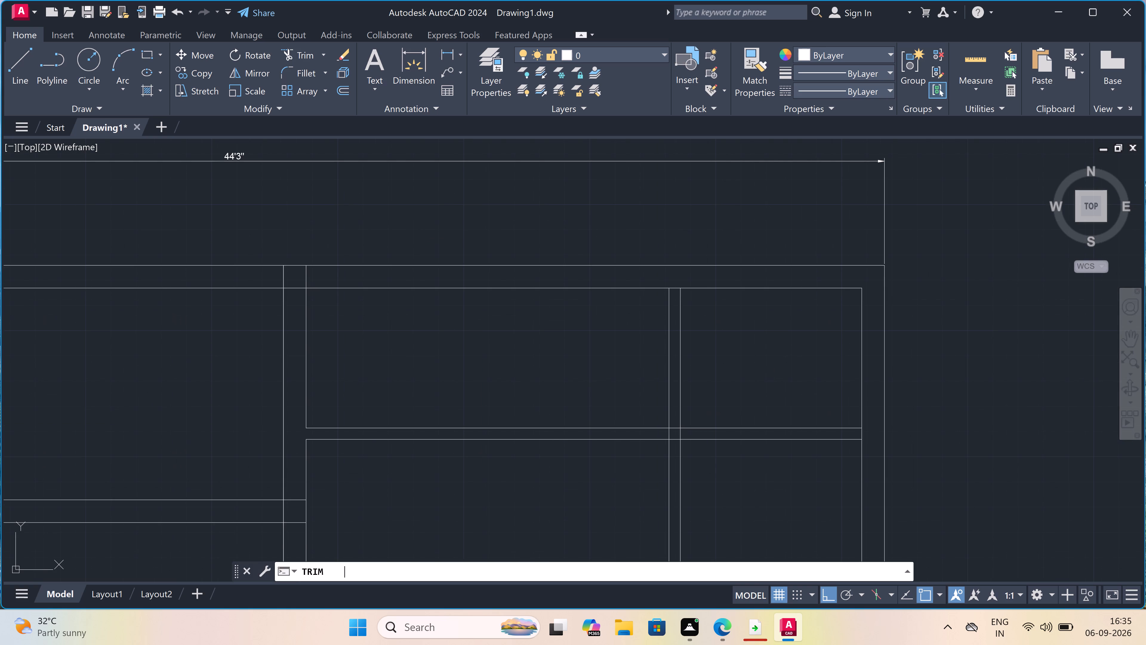
{"action": "left_click_drag", "start_coordinate": [791, 367], "coordinate": [792, 373]}
{"action": "left_click", "coordinate": [758, 515]}
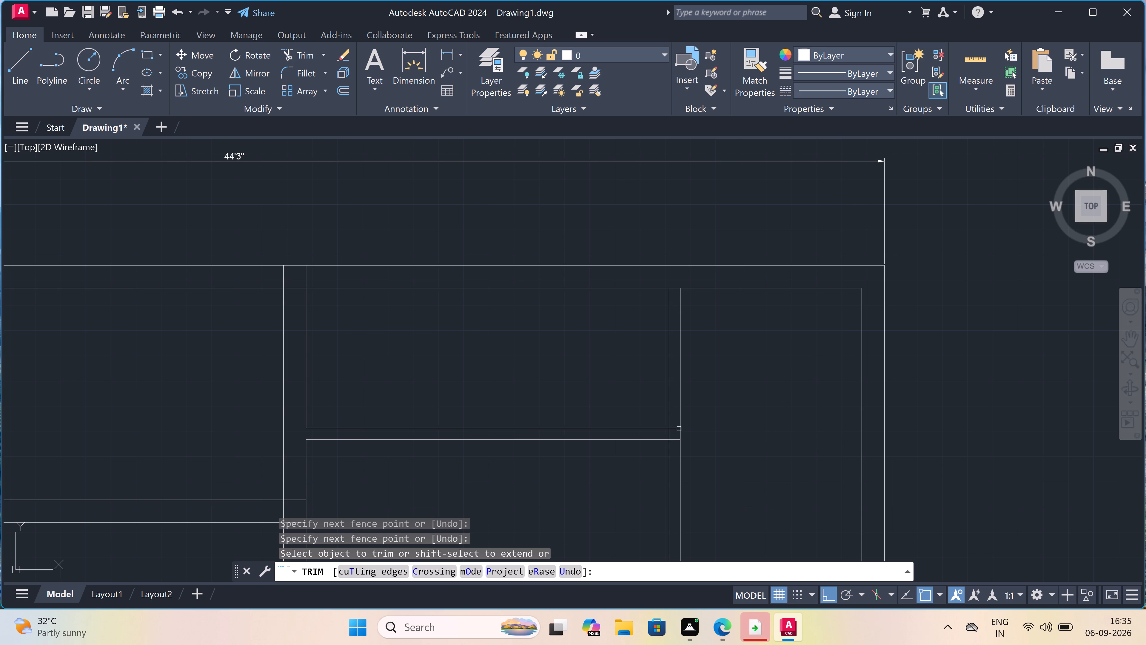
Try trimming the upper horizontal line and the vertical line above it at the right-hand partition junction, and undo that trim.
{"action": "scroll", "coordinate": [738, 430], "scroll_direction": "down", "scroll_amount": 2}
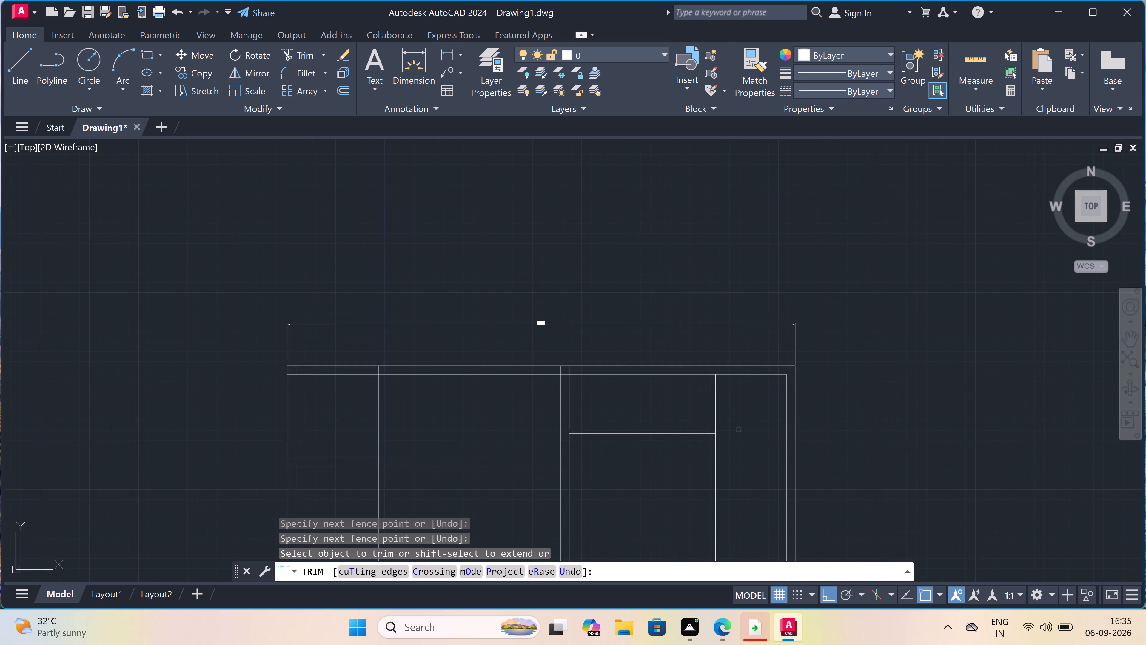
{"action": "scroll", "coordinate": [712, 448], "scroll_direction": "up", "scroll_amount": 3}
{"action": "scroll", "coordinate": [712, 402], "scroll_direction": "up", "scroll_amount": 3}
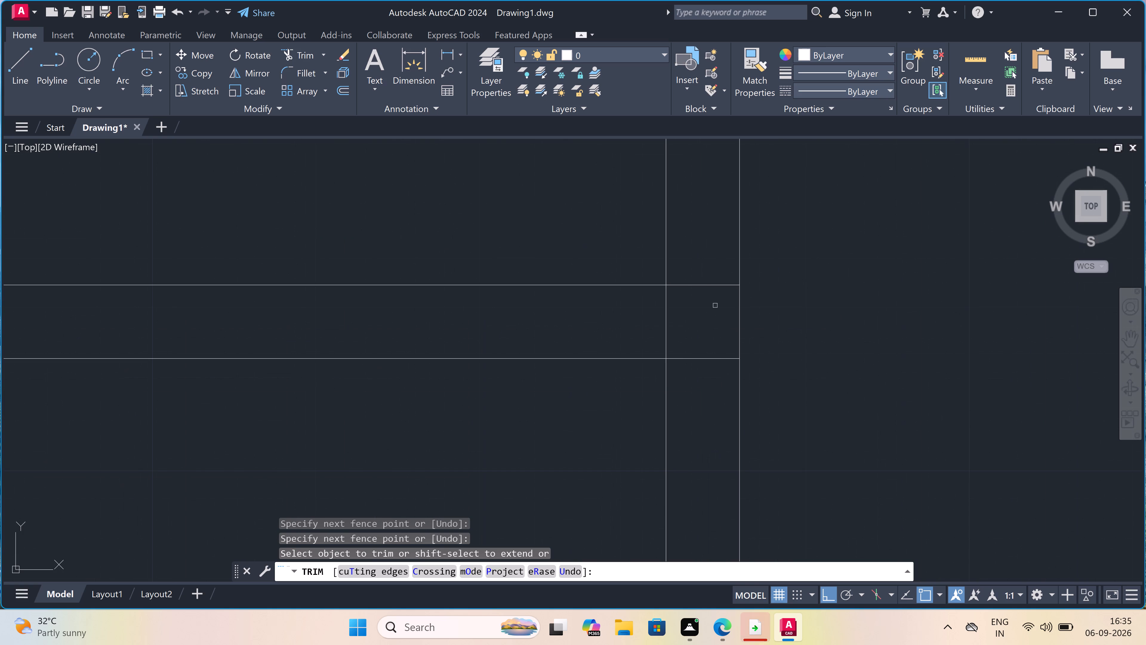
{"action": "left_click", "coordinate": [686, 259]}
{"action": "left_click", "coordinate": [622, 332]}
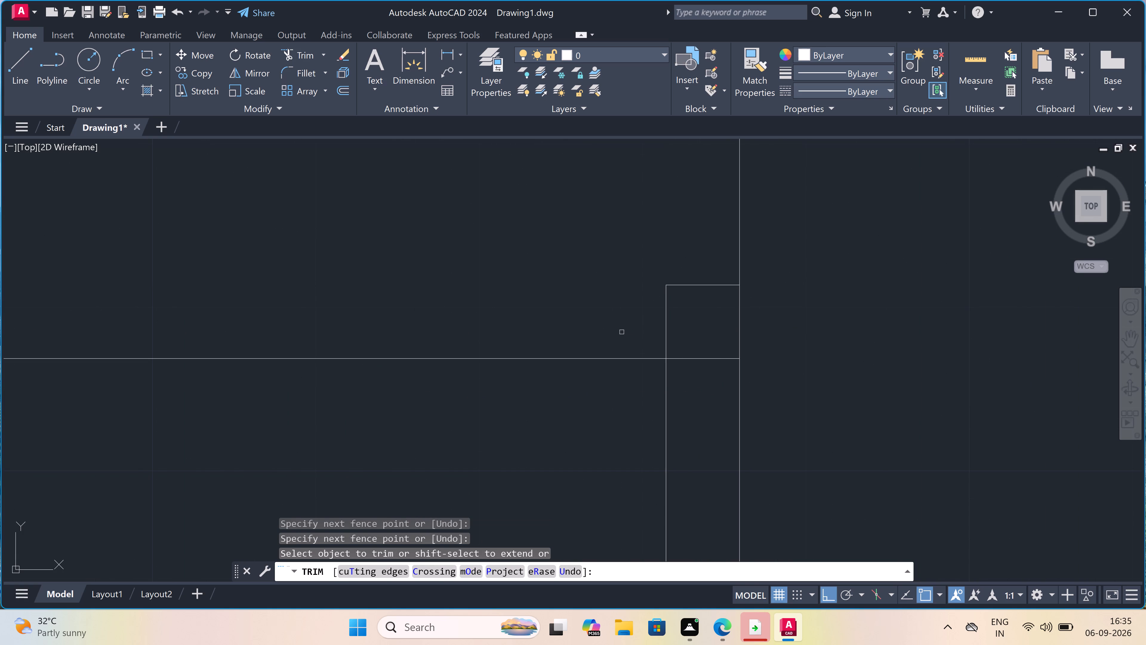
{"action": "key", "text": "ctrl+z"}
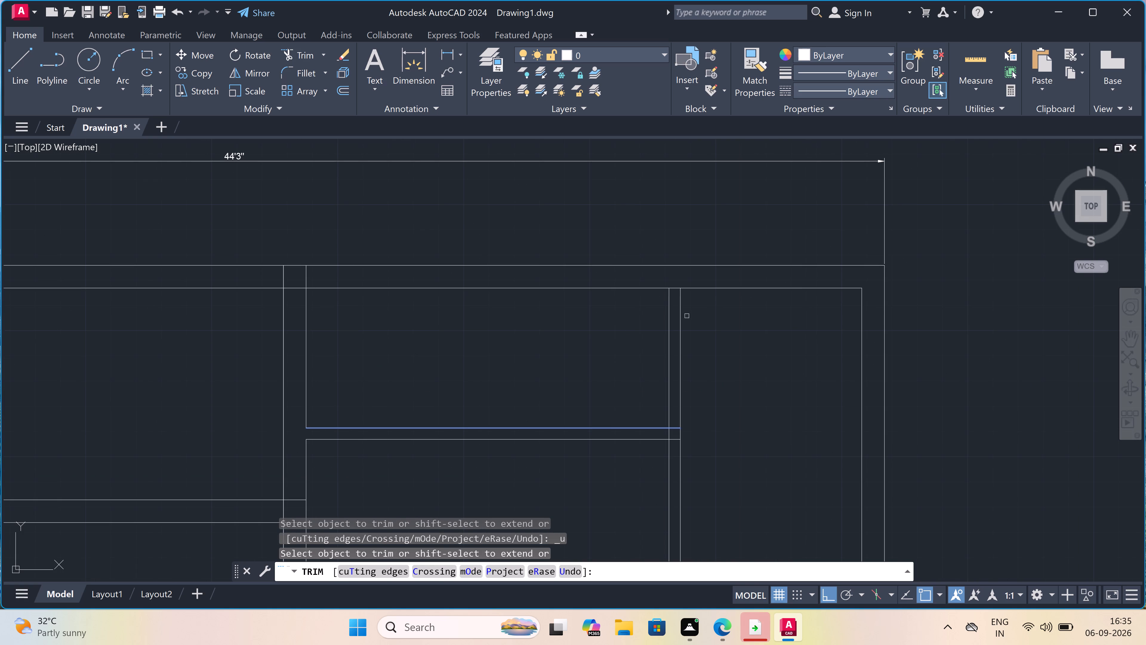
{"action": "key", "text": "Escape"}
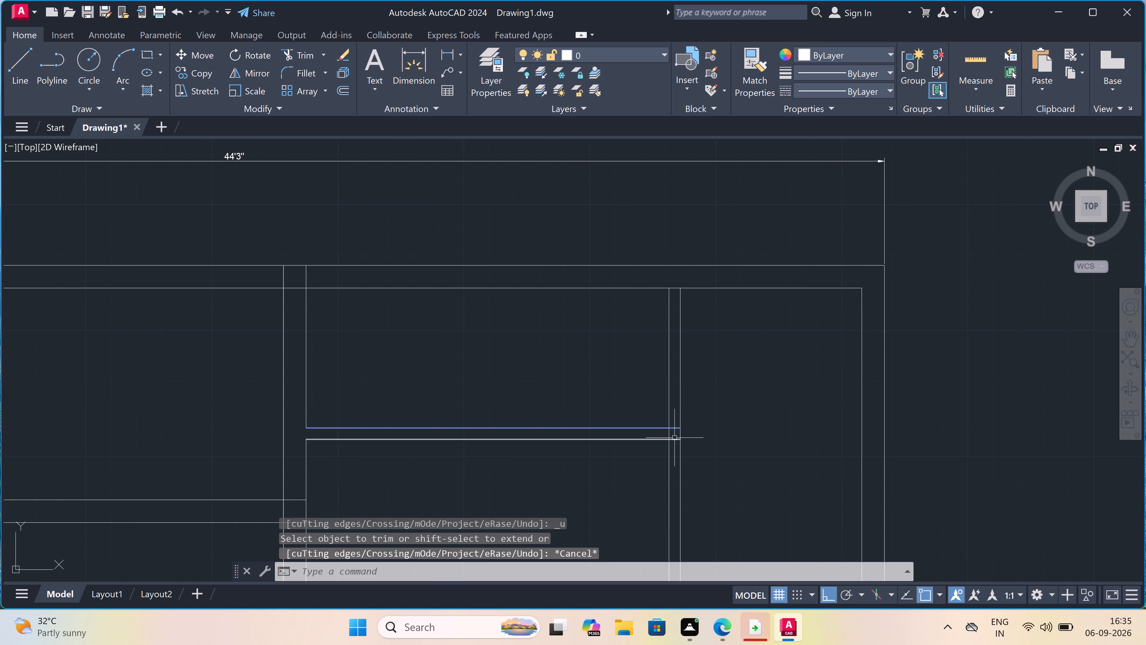
At the right-hand partition junction, trim its left line between the horizontal lines and the upper horizontal line's end inside the partition.
{"action": "scroll", "coordinate": [673, 437], "scroll_direction": "up", "scroll_amount": 3}
{"action": "type", "text": "tr"}
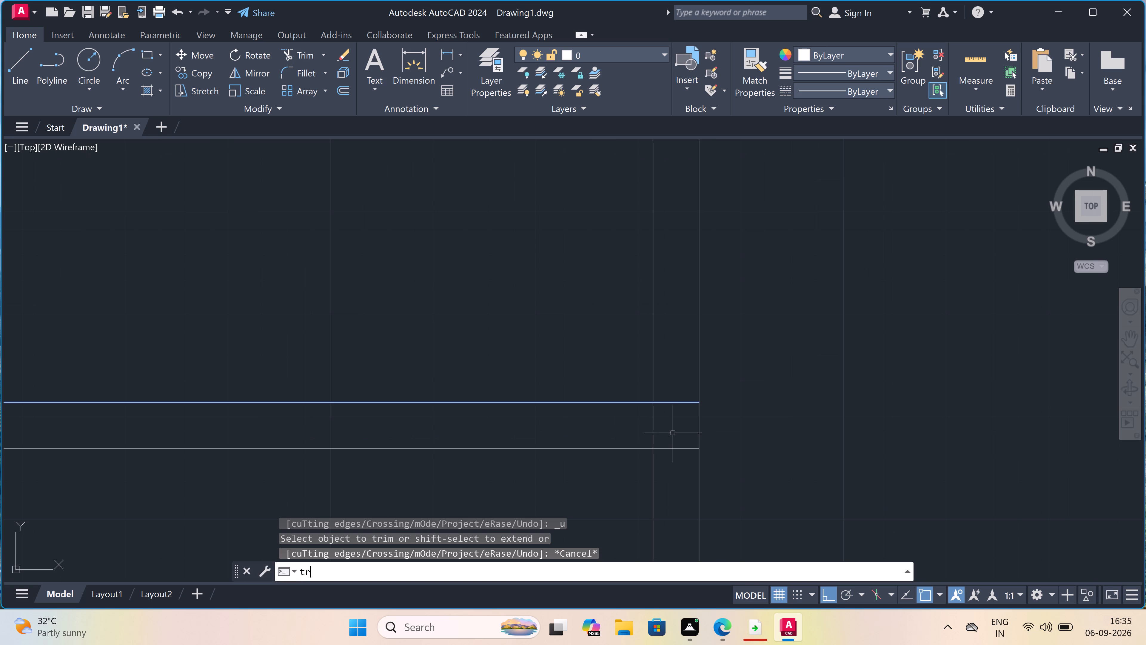
{"action": "key", "text": "space"}
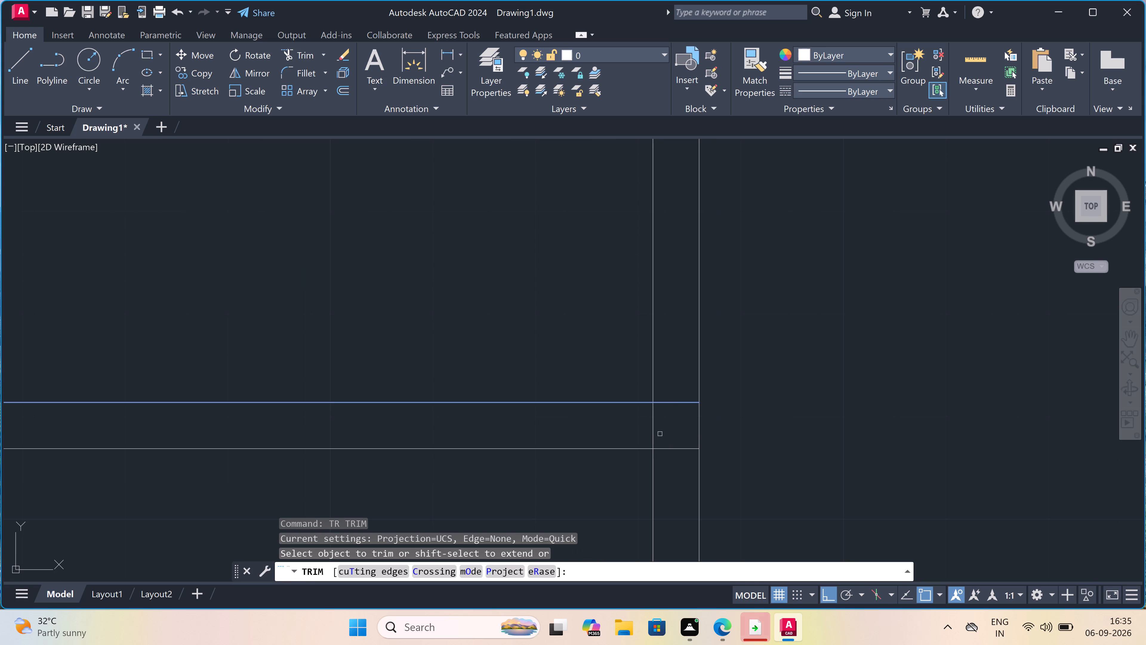
{"action": "left_click", "coordinate": [651, 429]}
{"action": "left_click_drag", "start_coordinate": [653, 429], "coordinate": [657, 429]}
{"action": "left_click", "coordinate": [657, 429]}
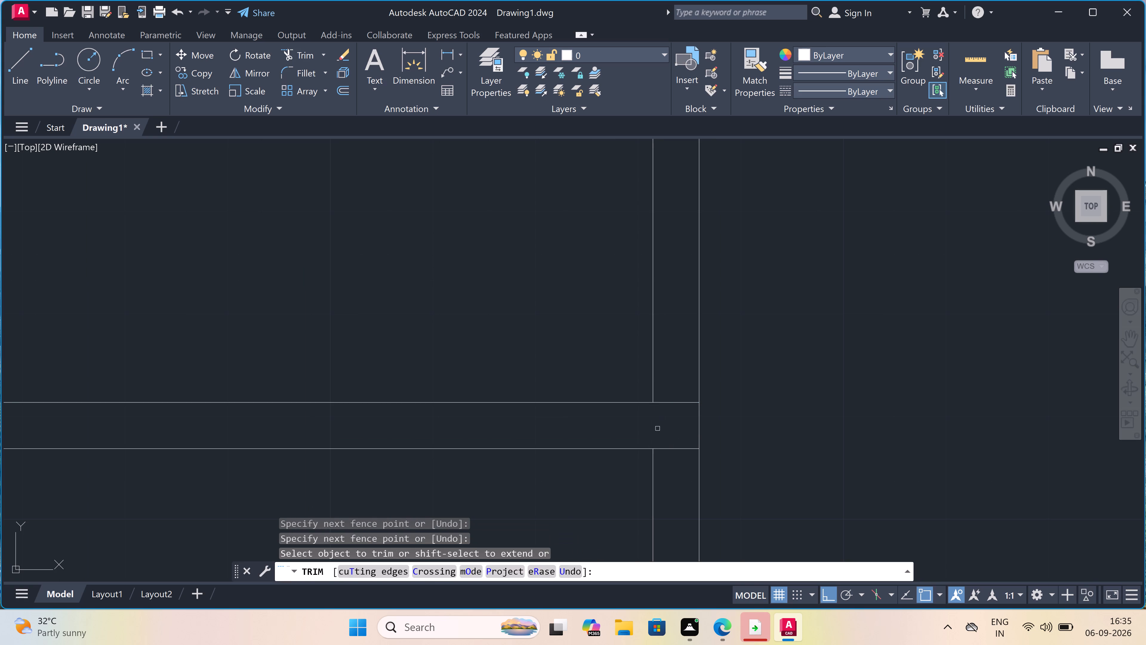
{"action": "left_click", "coordinate": [678, 398]}
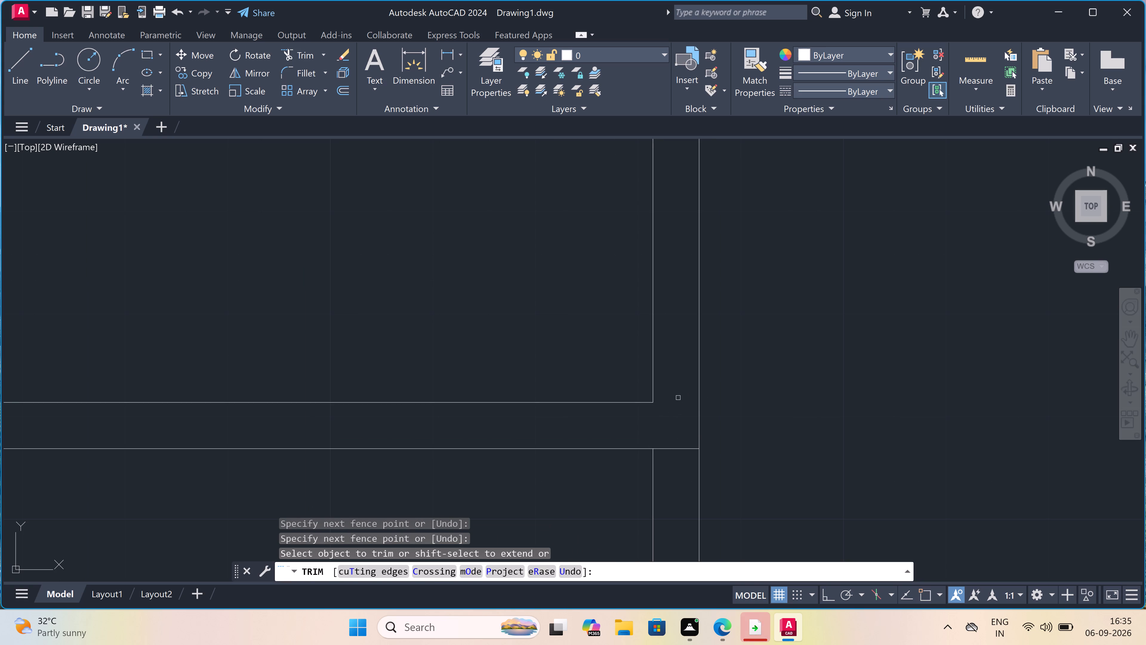
{"action": "key", "text": "Escape"}
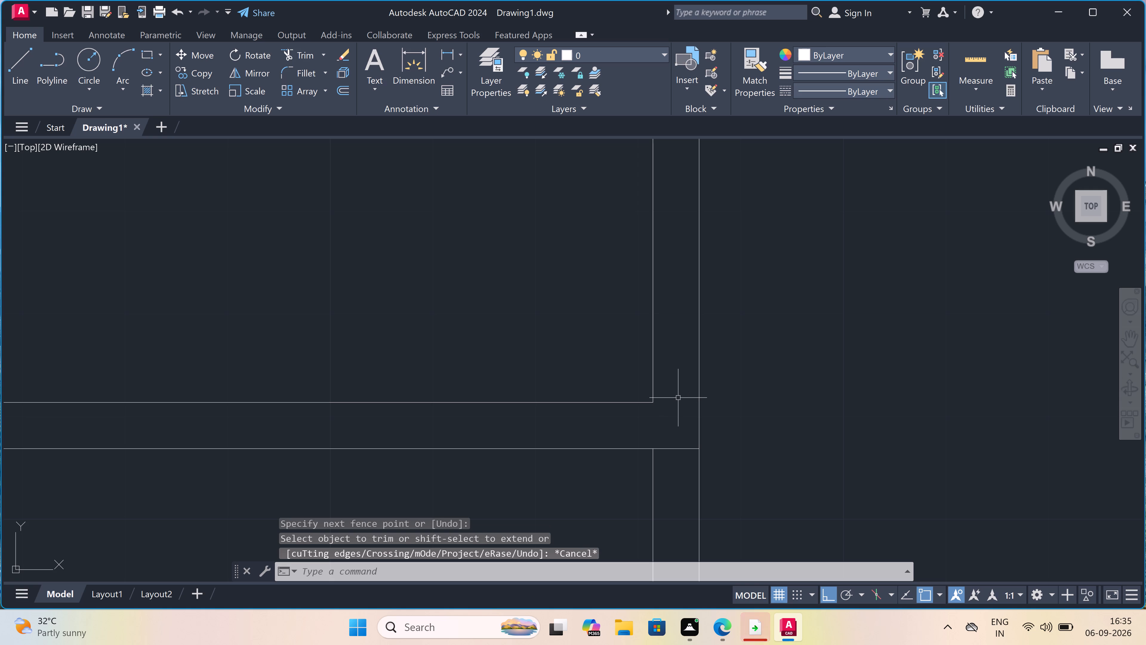
{"action": "scroll", "coordinate": [678, 398], "scroll_direction": "down", "scroll_amount": 3}
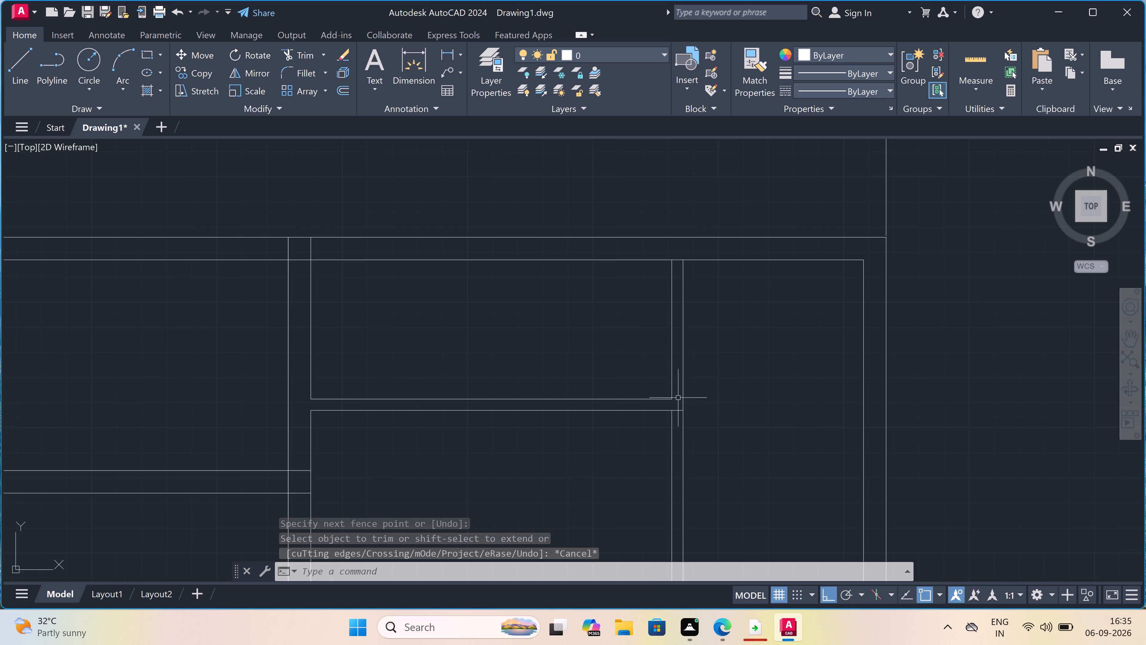
{"action": "scroll", "coordinate": [678, 398], "scroll_direction": "down", "scroll_amount": 3}
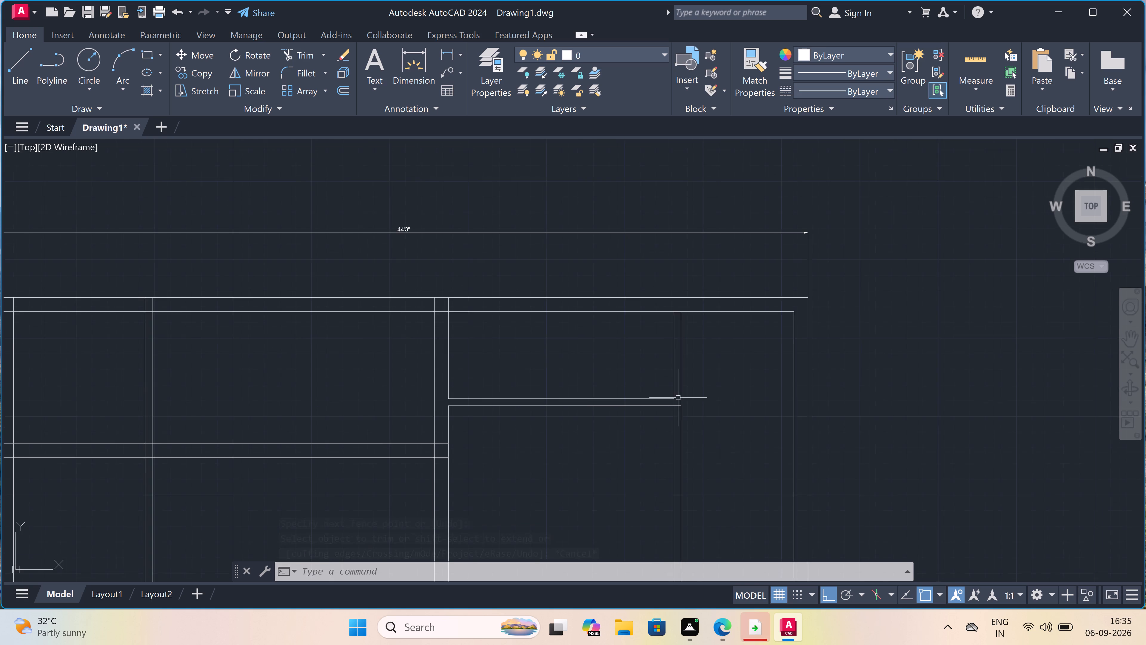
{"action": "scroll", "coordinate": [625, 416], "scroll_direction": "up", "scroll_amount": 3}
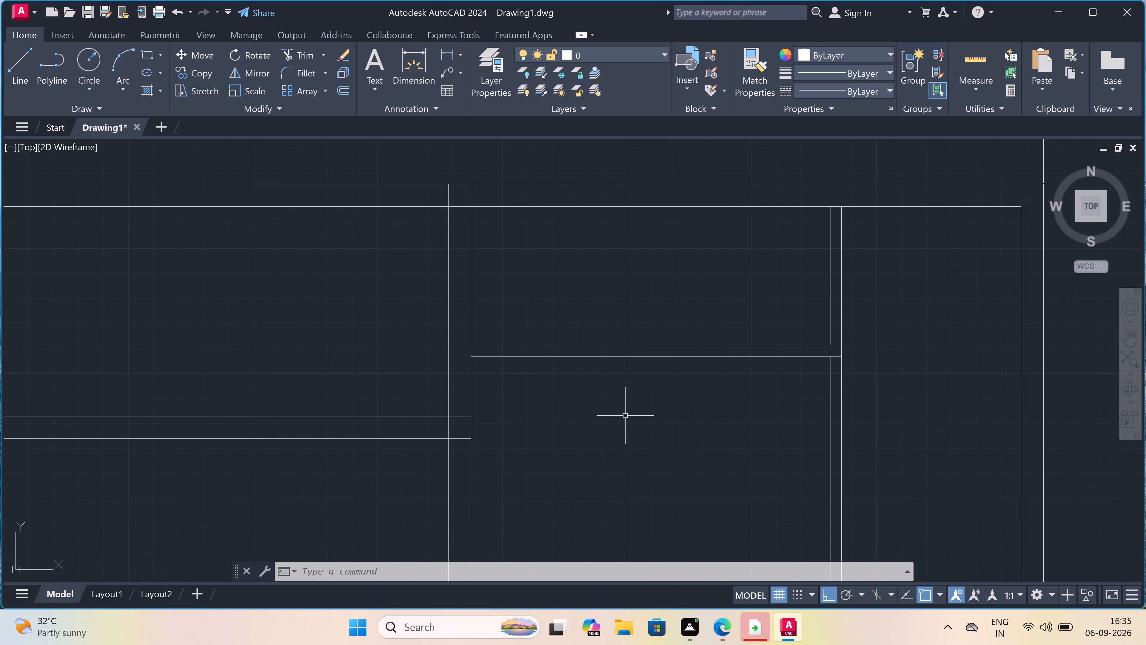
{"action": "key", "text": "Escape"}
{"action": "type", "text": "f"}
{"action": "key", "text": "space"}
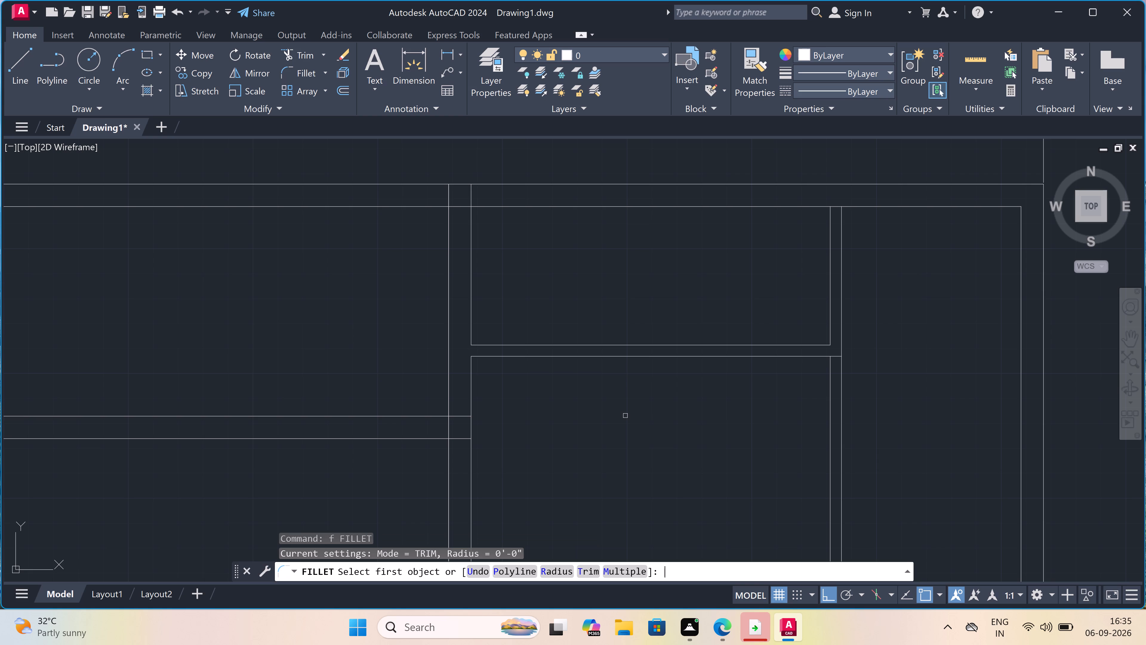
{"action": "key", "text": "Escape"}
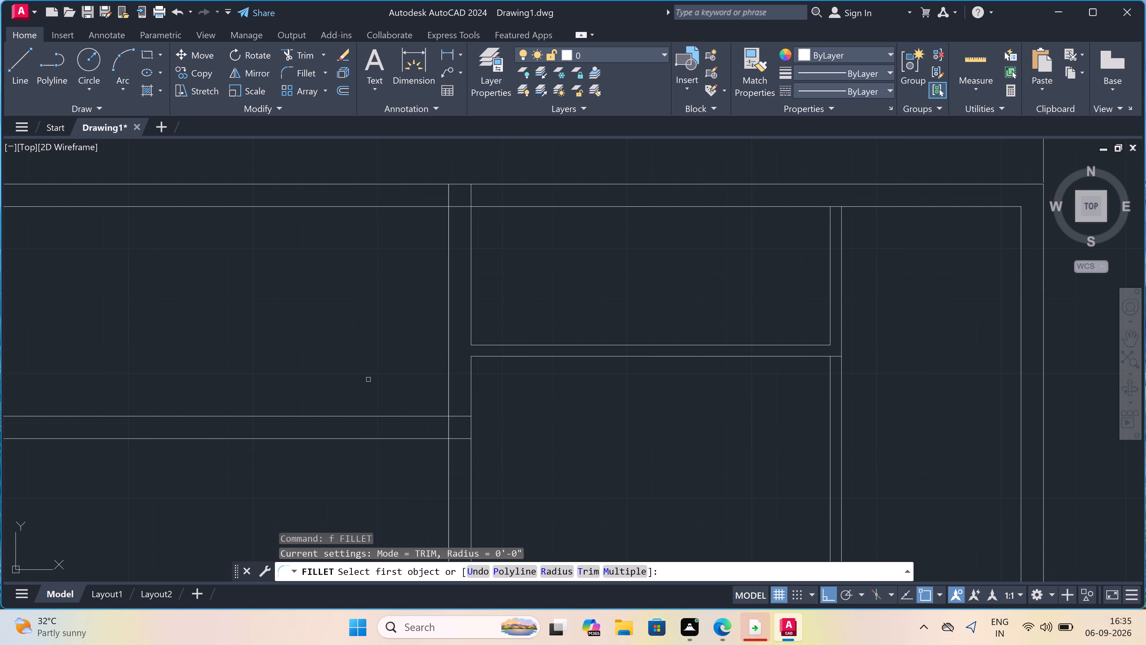
Extend both lines of the left rooms' horizontal wall across the middle wall to the right outer wall's inner face.
{"action": "type", "text": "ex"}
{"action": "key", "text": "space"}
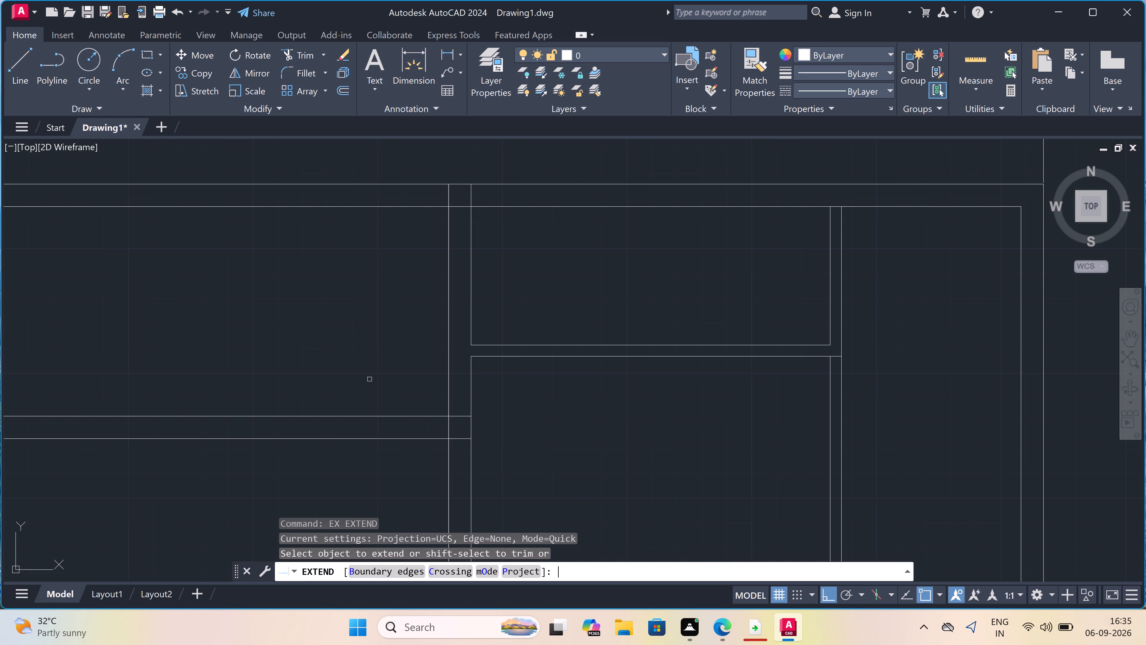
{"action": "left_click", "coordinate": [438, 392]}
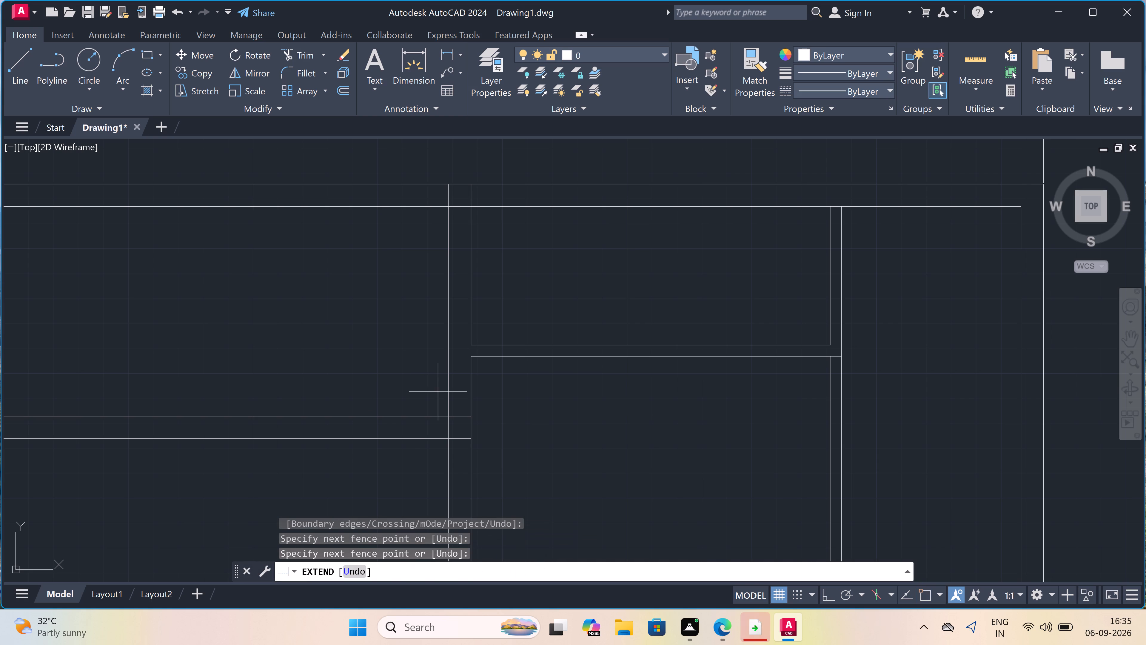
{"action": "left_click", "coordinate": [375, 499]}
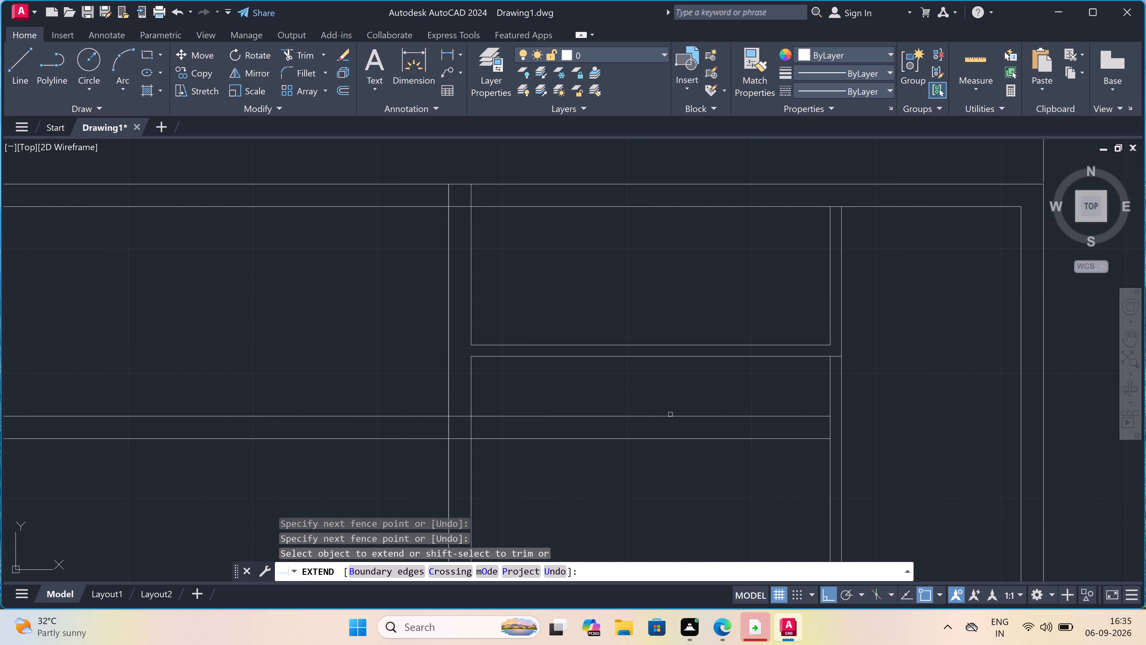
{"action": "double_click", "coordinate": [715, 388]}
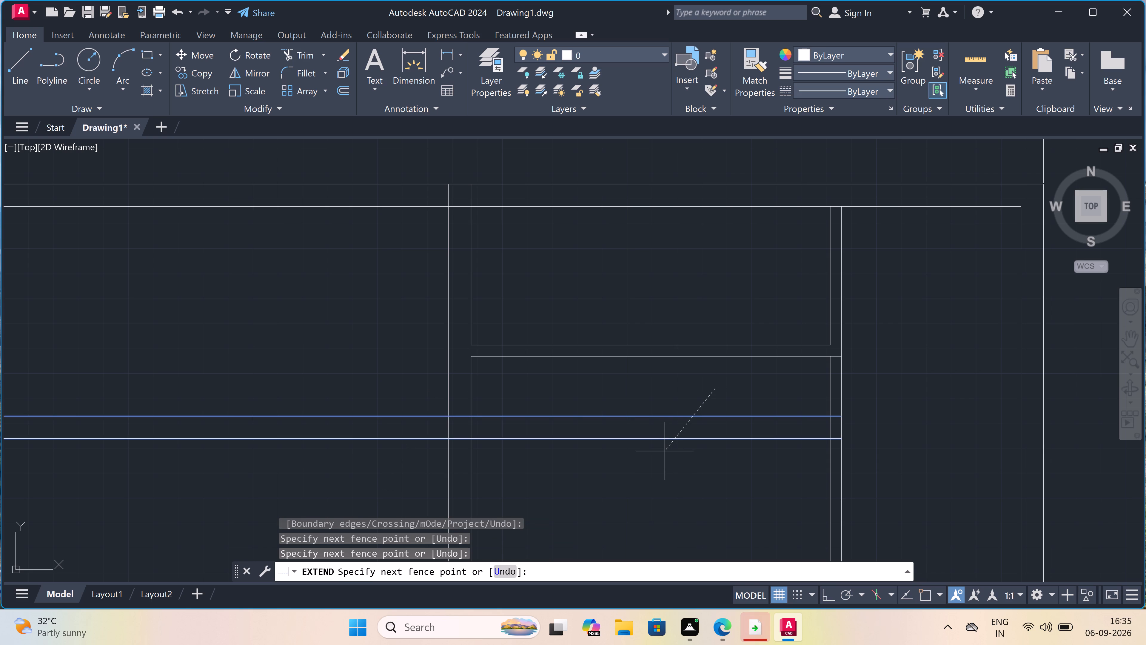
{"action": "left_click", "coordinate": [641, 467]}
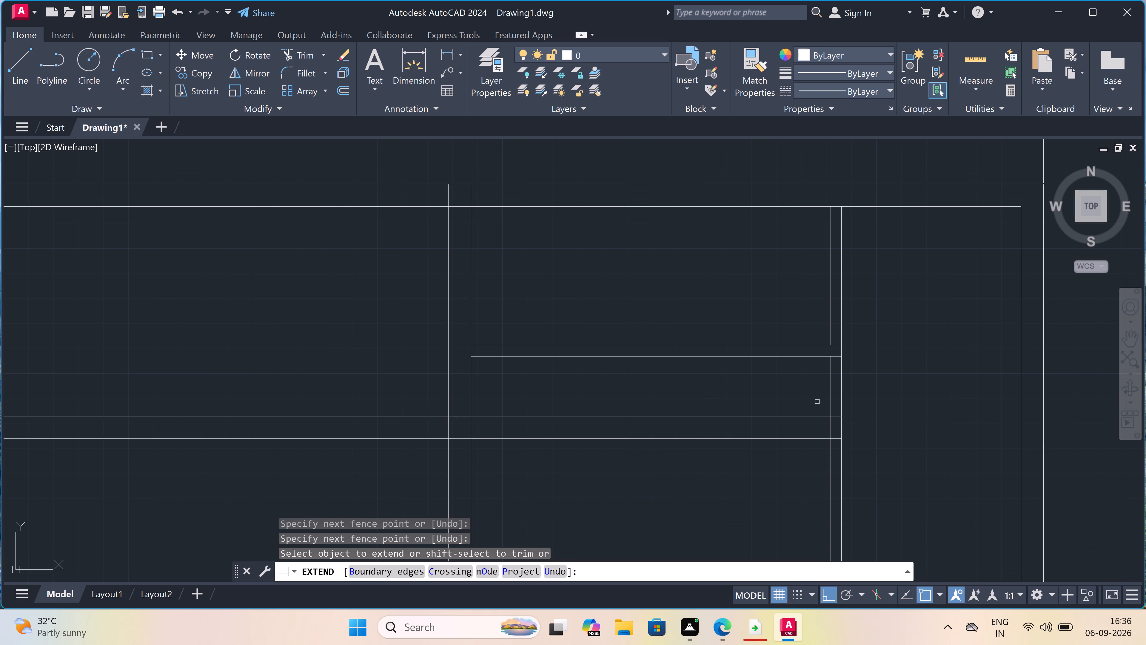
{"action": "left_click", "coordinate": [822, 406]}
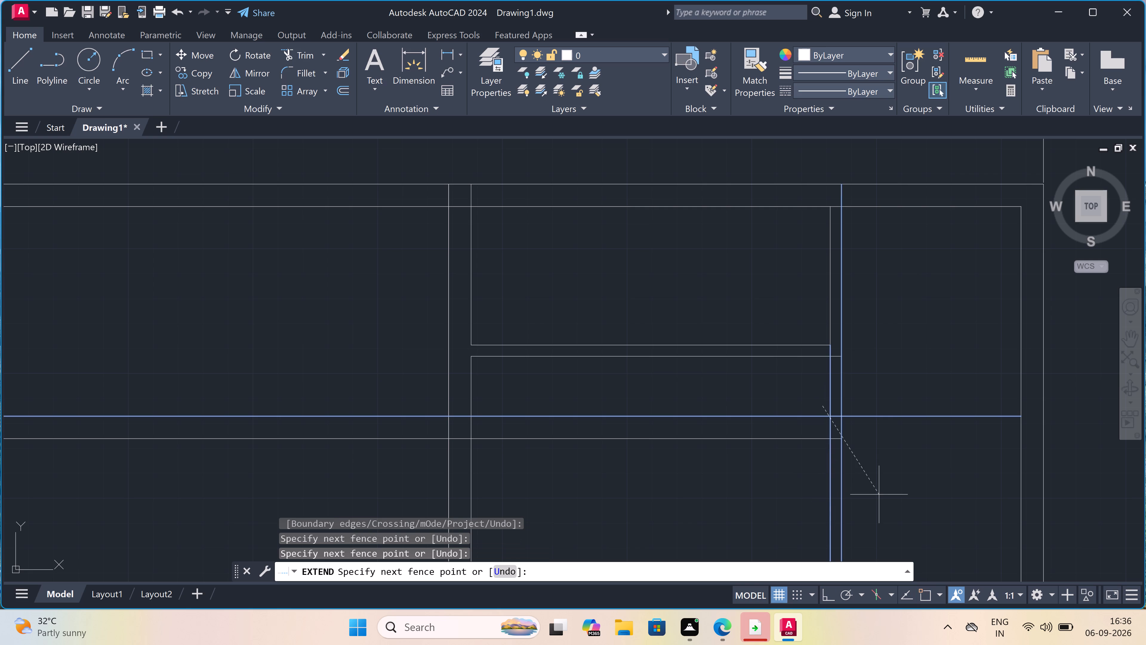
{"action": "left_click", "coordinate": [786, 519]}
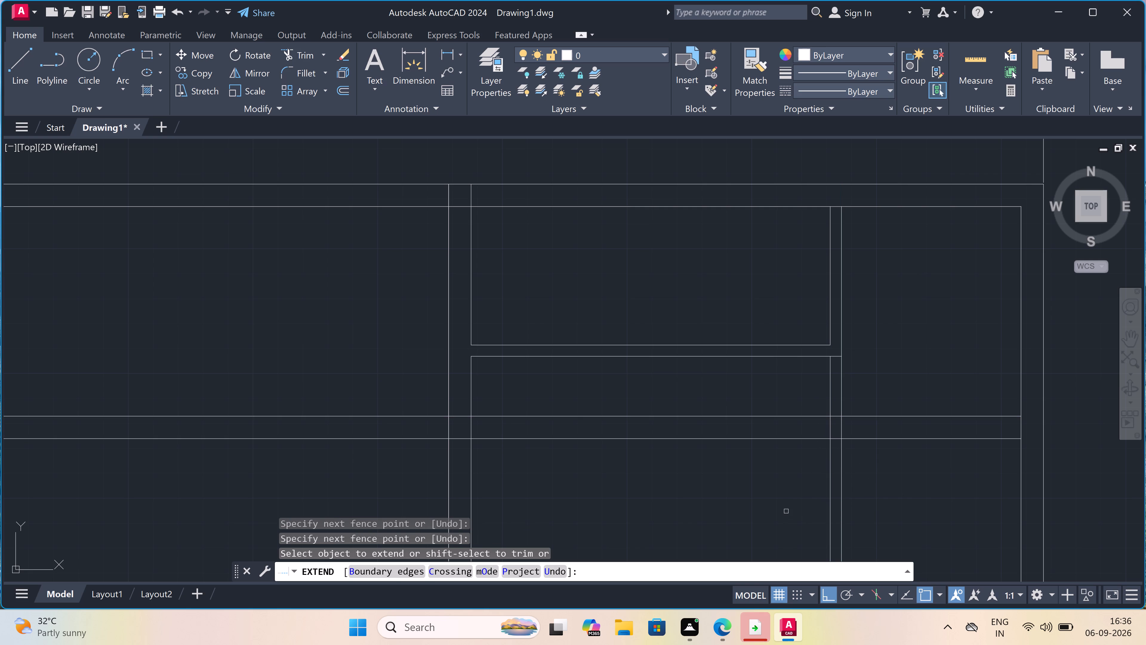
{"action": "key", "text": "Escape"}
Trim the extended lines between the middle wall and right-hand partition, plus that partition's vertical lines between the two horizontal walls.
{"action": "type", "text": "tr"}
{"action": "key", "text": "space"}
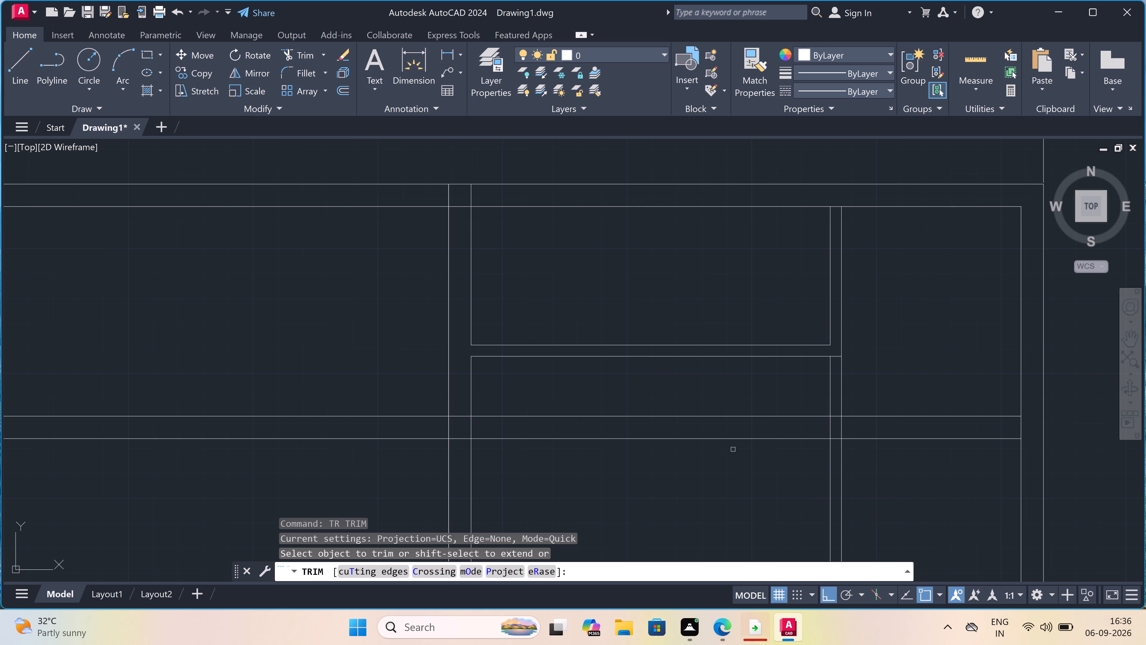
{"action": "left_click_drag", "start_coordinate": [741, 390], "coordinate": [737, 397]}
{"action": "left_click", "coordinate": [571, 539]}
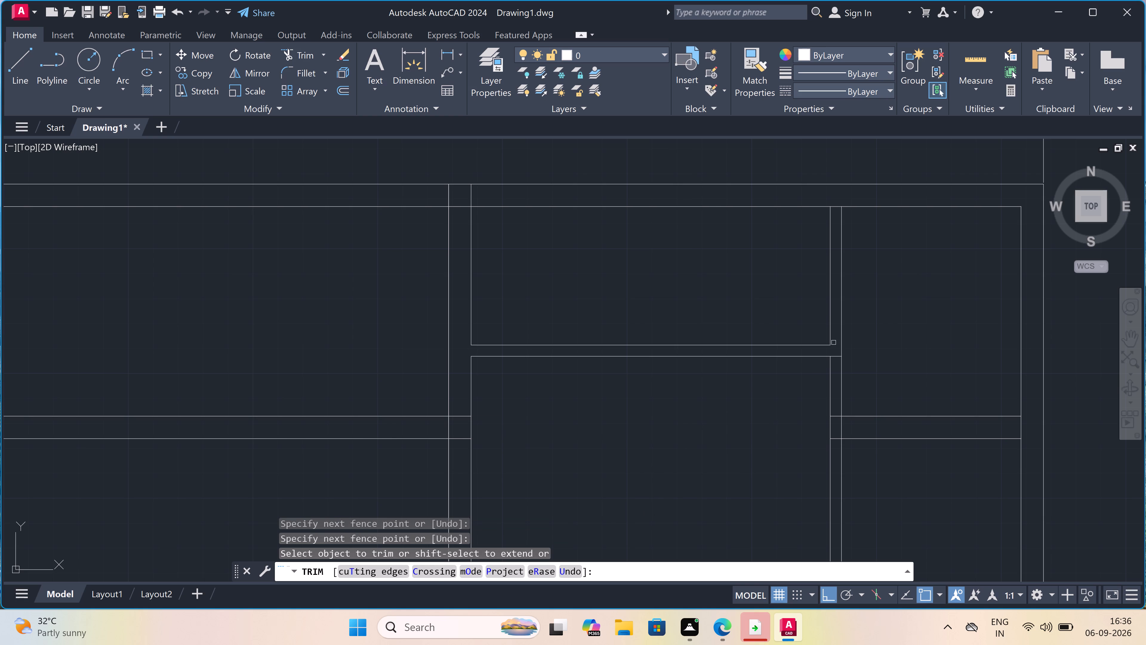
{"action": "left_click", "coordinate": [817, 385]}
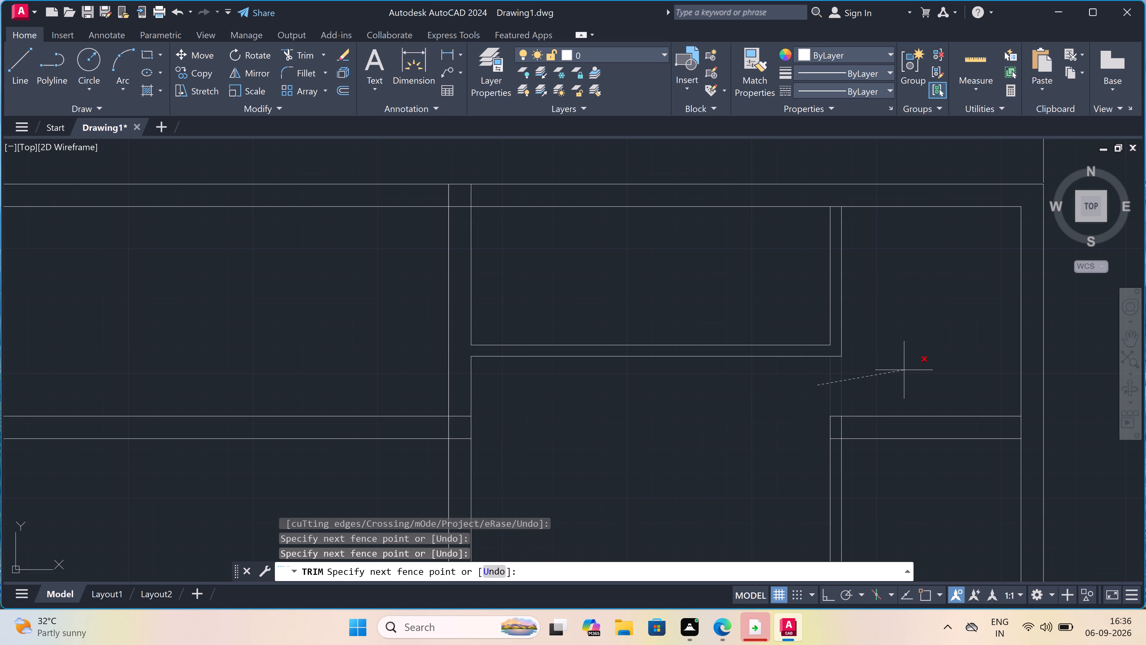
{"action": "left_click", "coordinate": [920, 364]}
{"action": "key", "text": "Escape"}
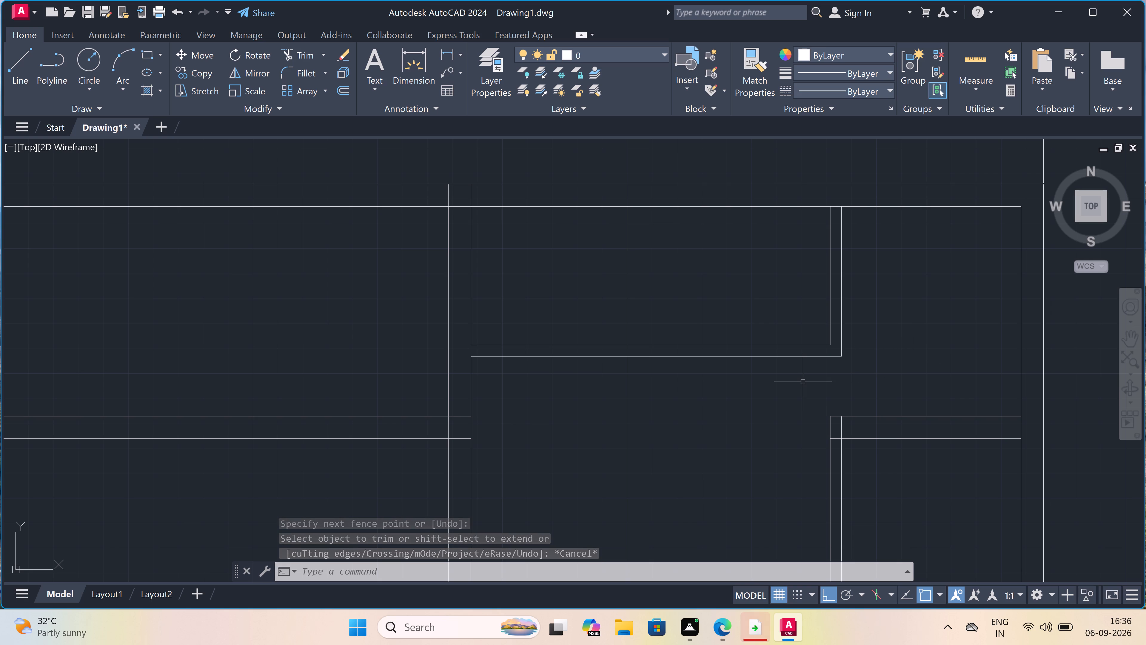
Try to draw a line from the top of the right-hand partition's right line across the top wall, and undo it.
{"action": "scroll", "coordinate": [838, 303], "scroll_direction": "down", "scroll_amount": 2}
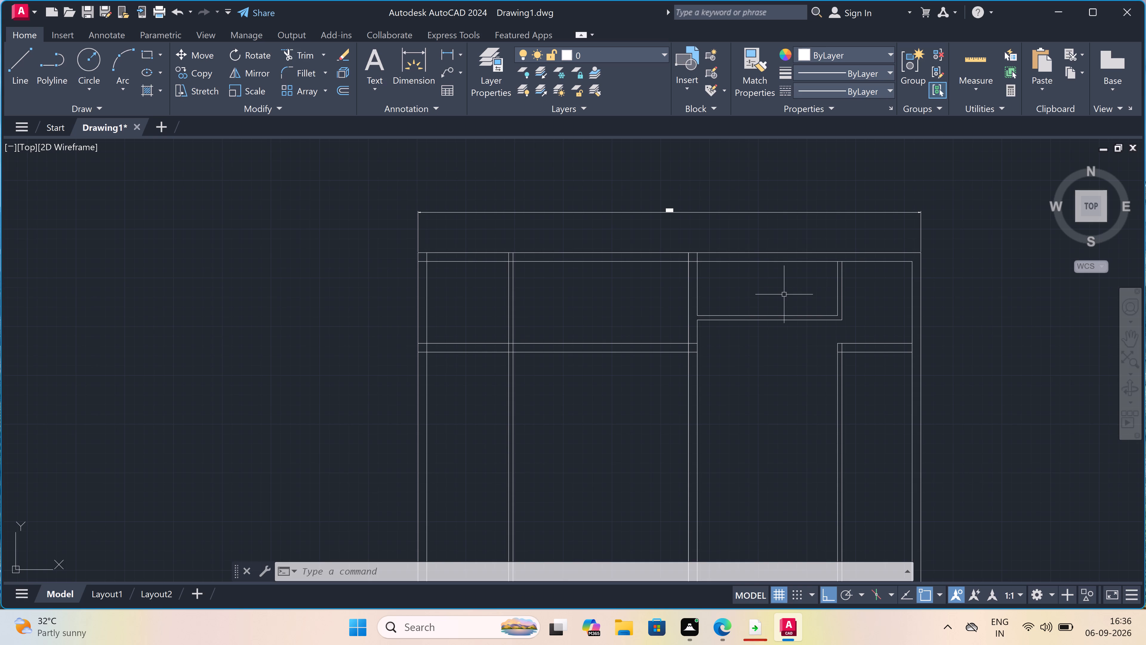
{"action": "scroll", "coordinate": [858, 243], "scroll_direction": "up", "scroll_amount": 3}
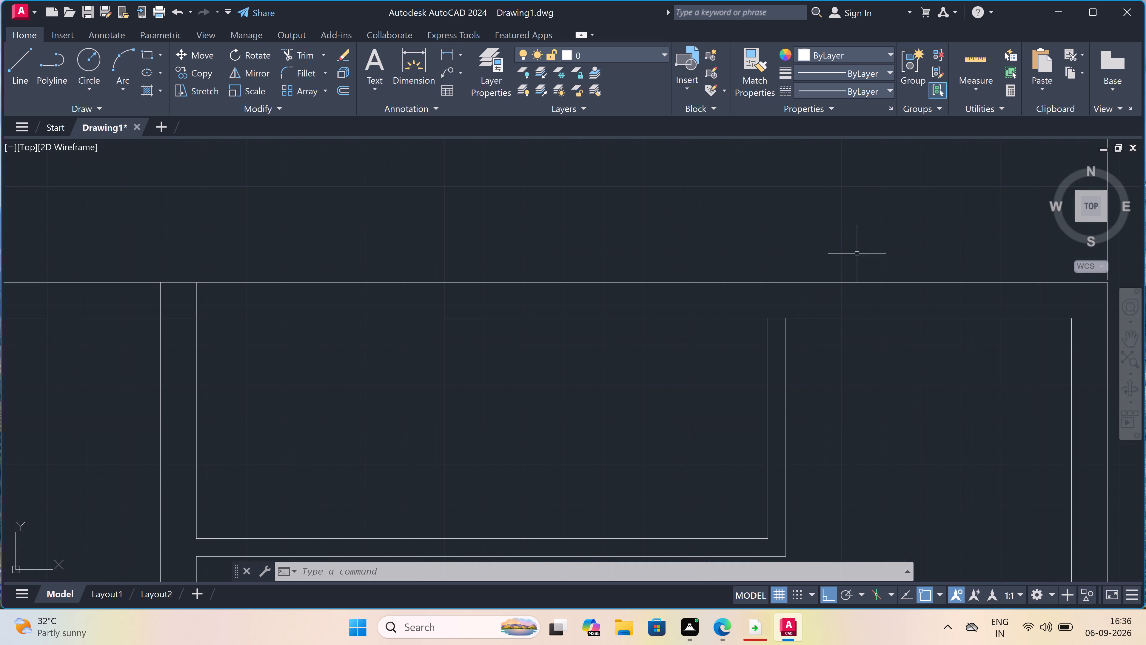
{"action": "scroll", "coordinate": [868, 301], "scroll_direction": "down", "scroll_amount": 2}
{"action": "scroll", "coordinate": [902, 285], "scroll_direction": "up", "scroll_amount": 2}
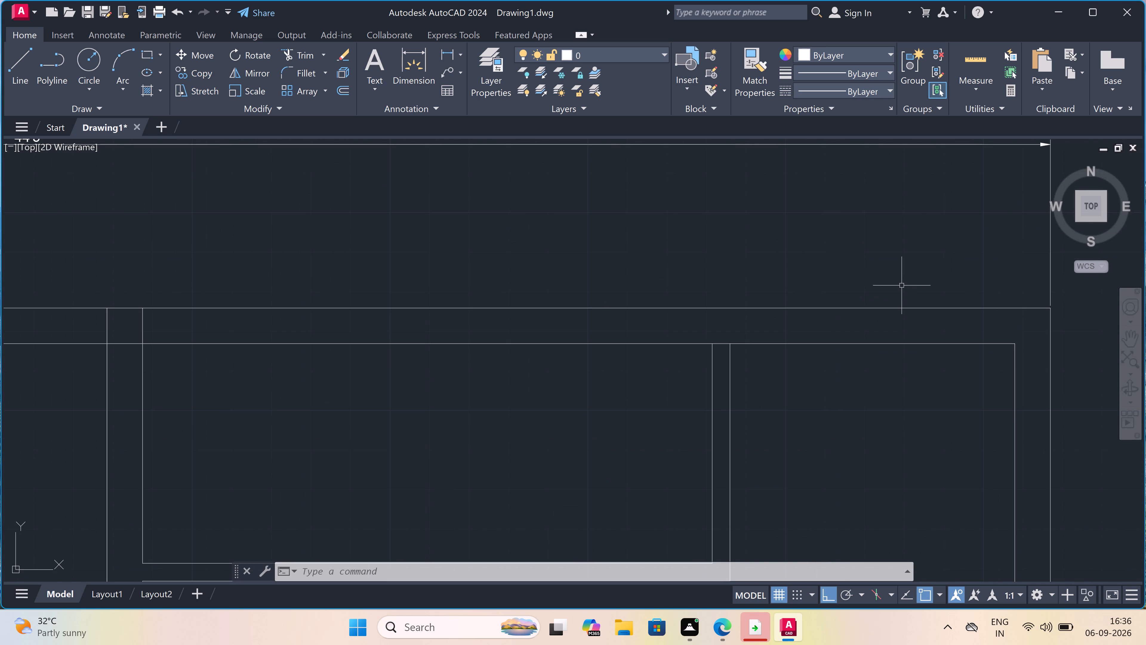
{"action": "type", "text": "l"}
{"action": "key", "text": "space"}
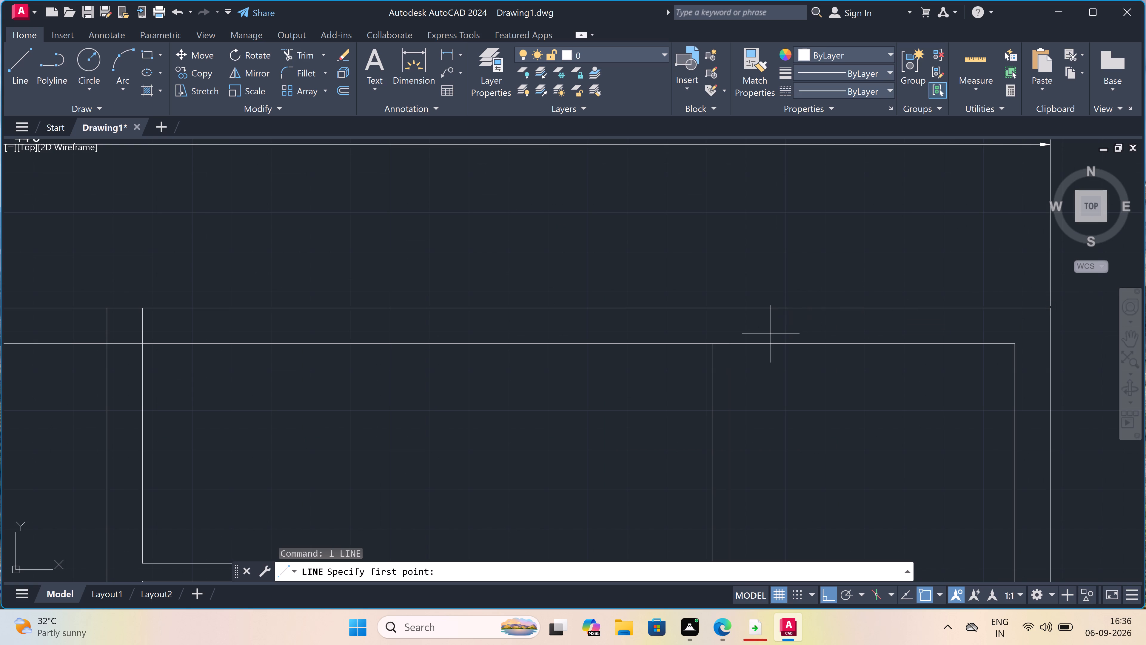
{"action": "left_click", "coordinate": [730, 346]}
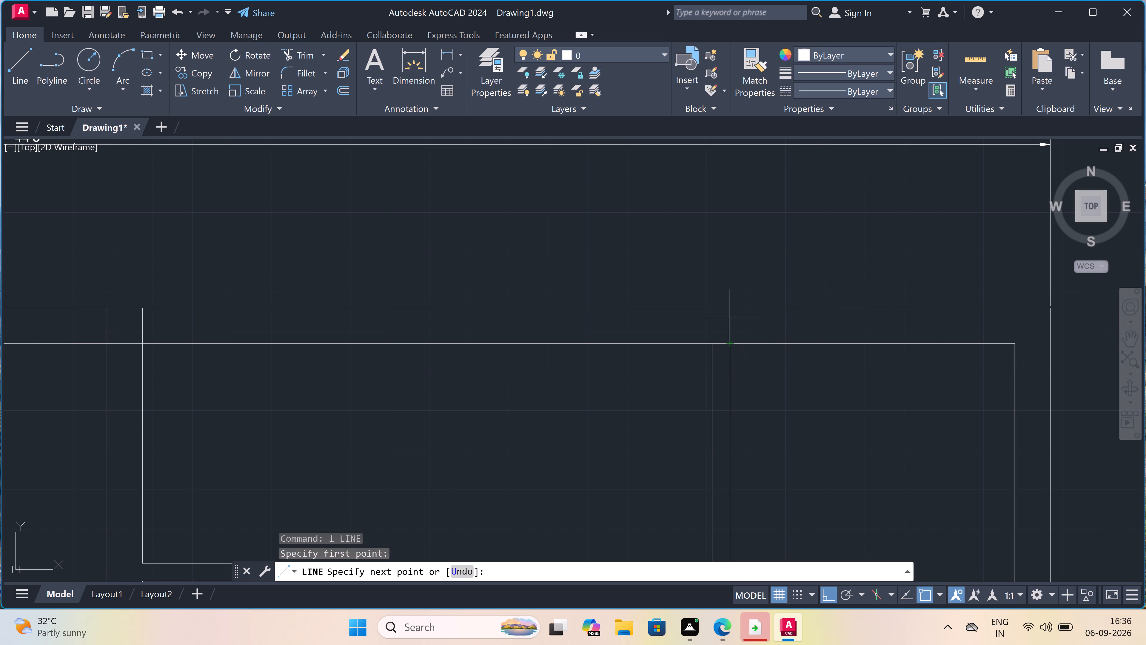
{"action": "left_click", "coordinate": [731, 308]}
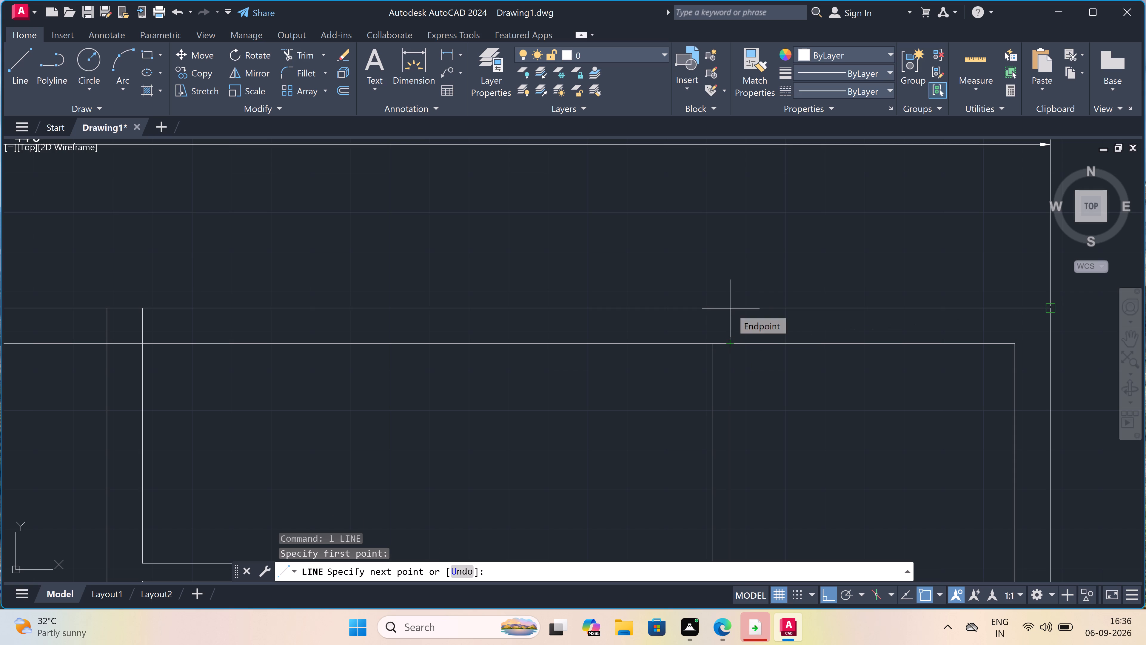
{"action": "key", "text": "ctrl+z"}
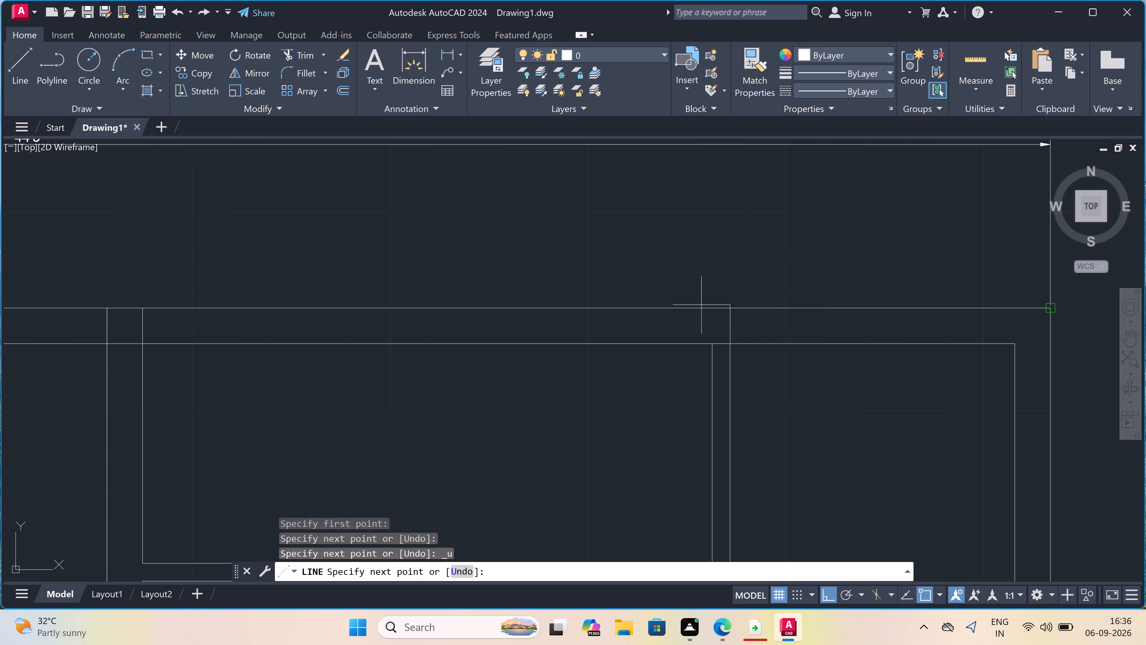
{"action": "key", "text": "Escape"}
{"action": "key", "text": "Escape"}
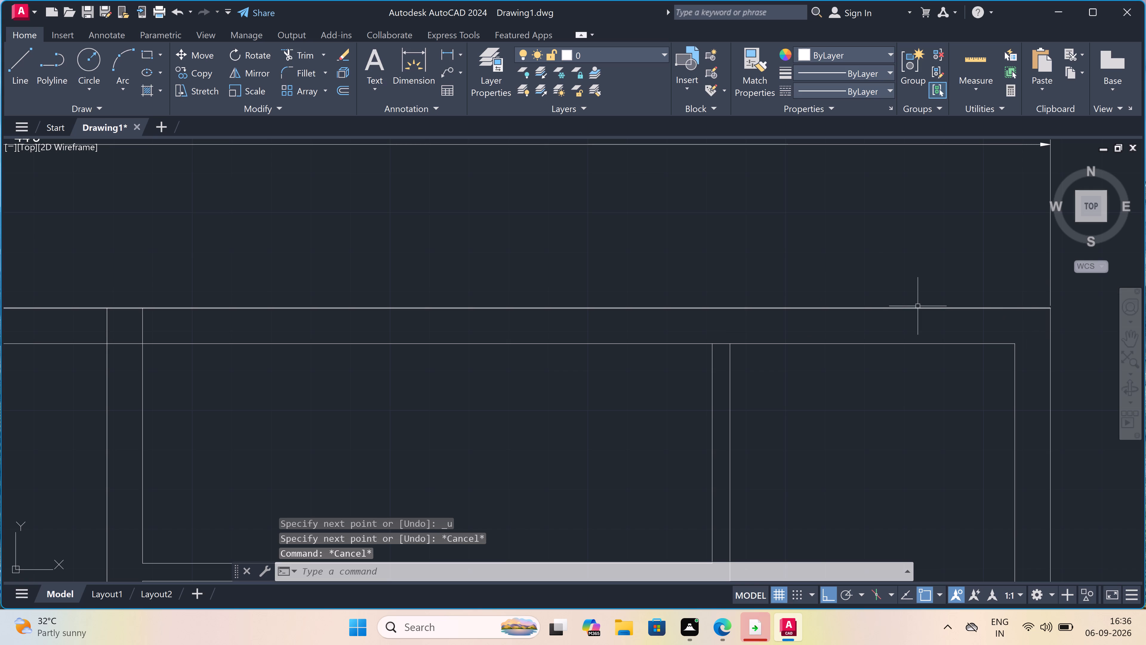
Draw a vertical line across the top wall from the right-hand partition's right line, trimming the excess beyond the outer face.
{"action": "type", "text": "l"}
{"action": "key", "text": "space"}
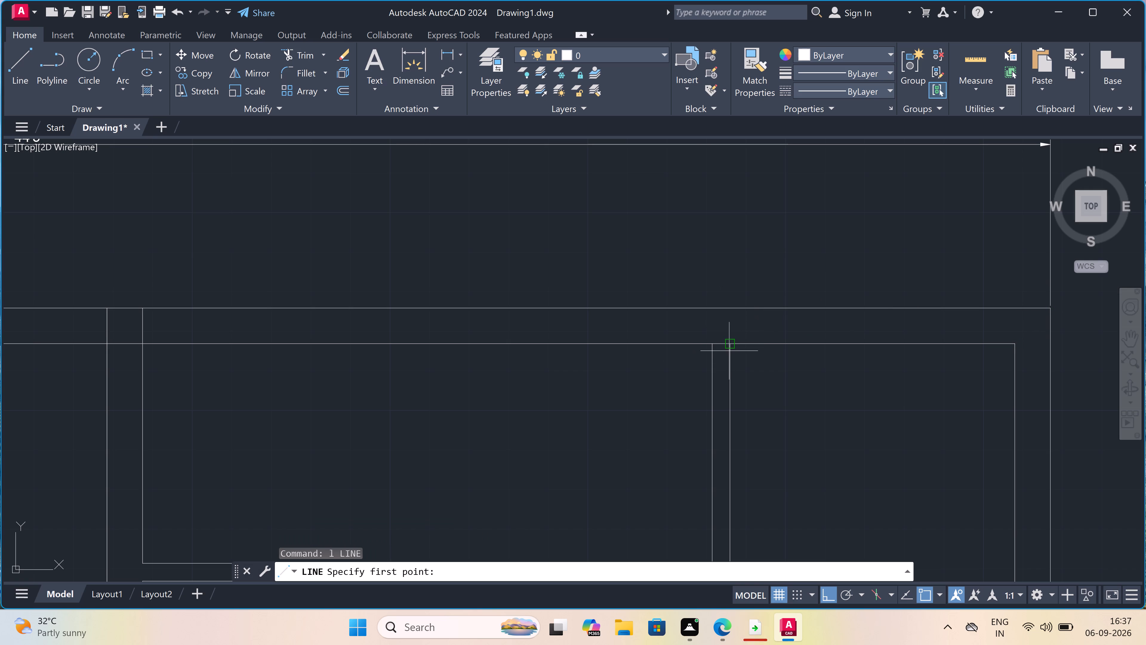
{"action": "left_click_drag", "start_coordinate": [730, 344], "coordinate": [730, 340]}
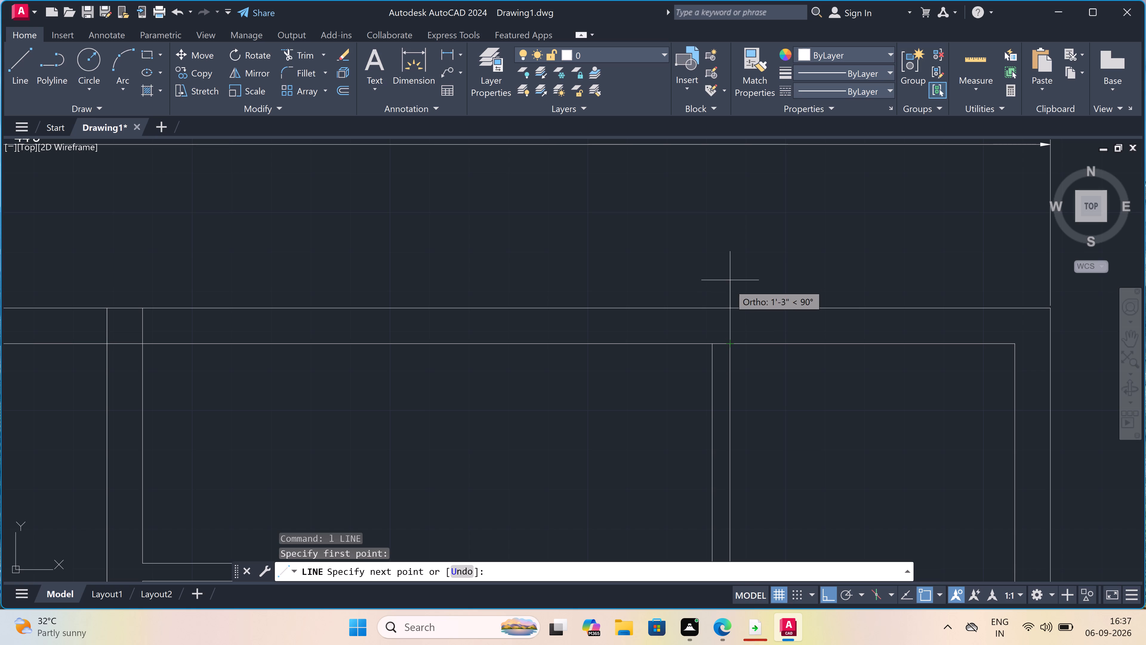
{"action": "left_click", "coordinate": [726, 290]}
{"action": "key", "text": "Escape"}
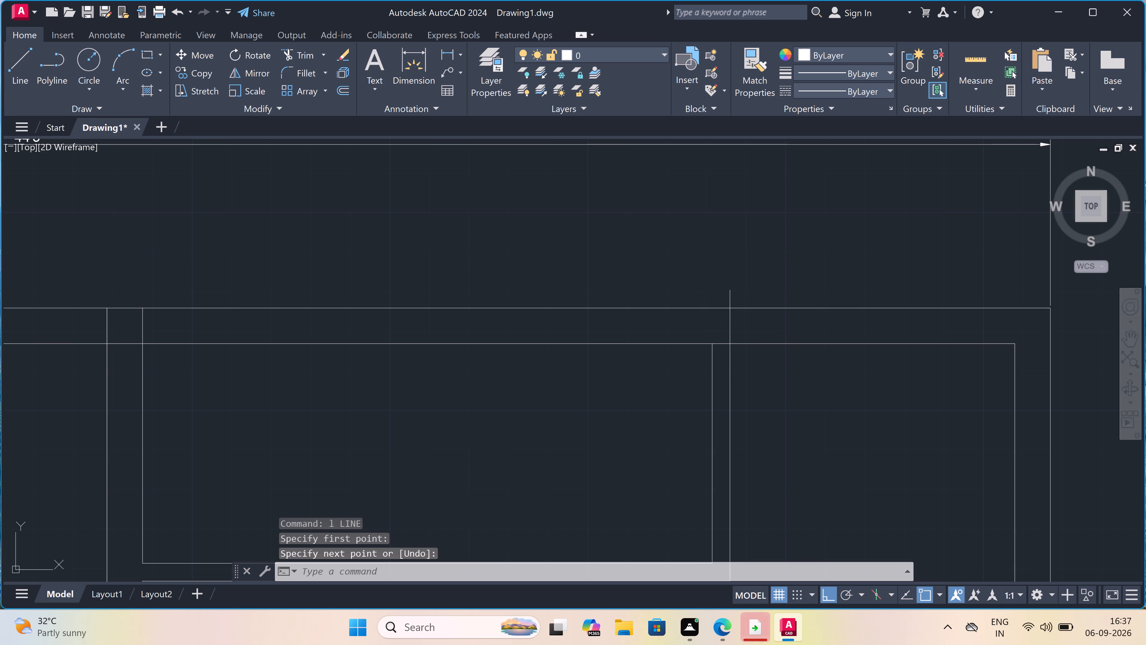
{"action": "type", "text": "tr"}
{"action": "key", "text": "space"}
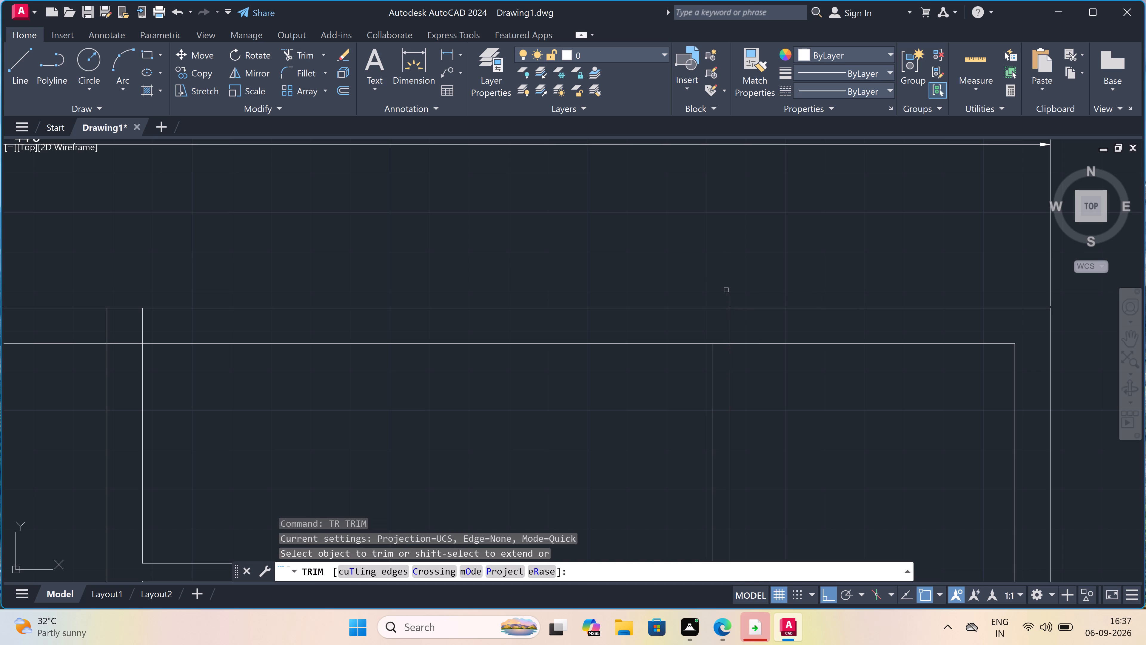
{"action": "left_click", "coordinate": [728, 293]}
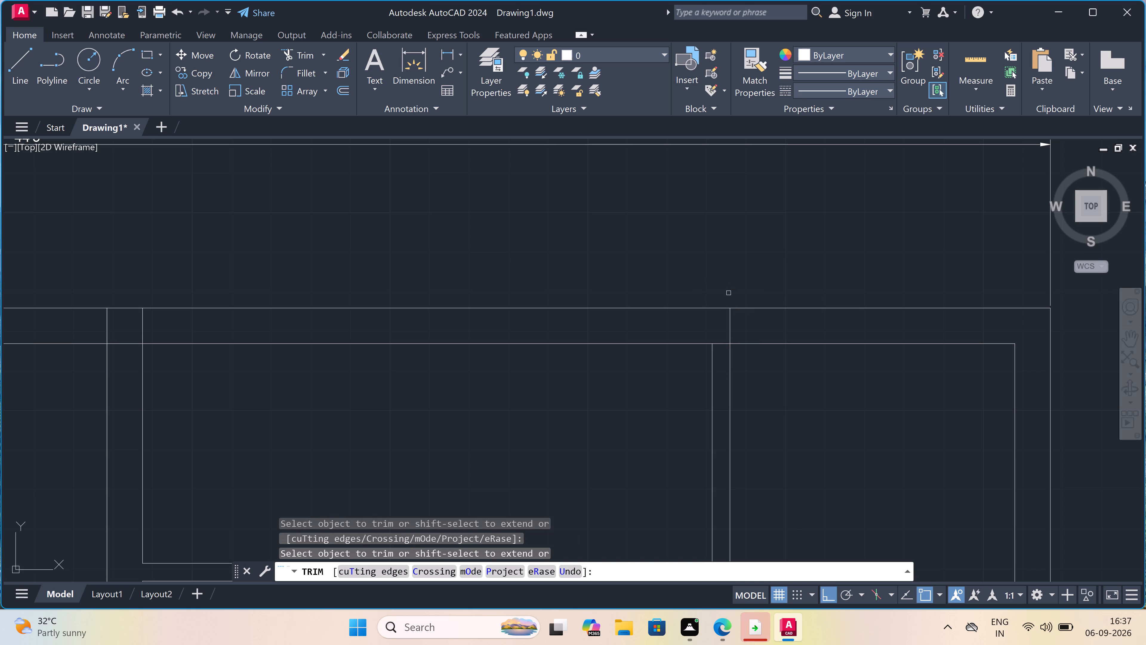
{"action": "key", "text": "Escape"}
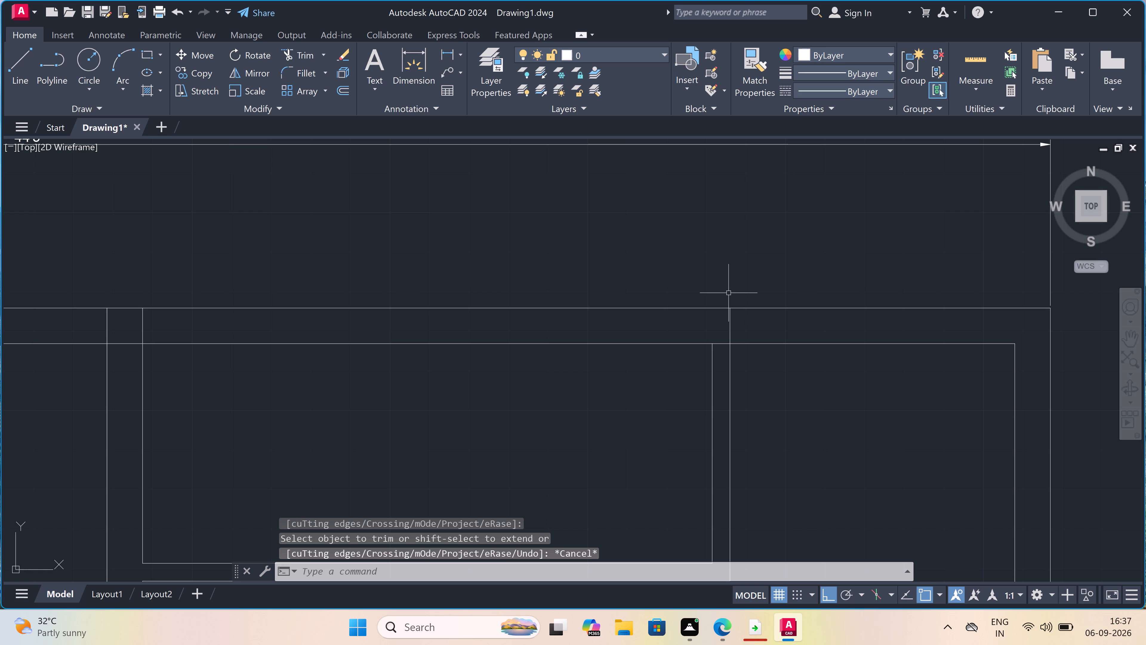
Draw a door leaf outline from the new wall line, about 4" below the outer face: 2" to the right and 3' down.
{"action": "type", "text": "l"}
{"action": "key", "text": "space"}
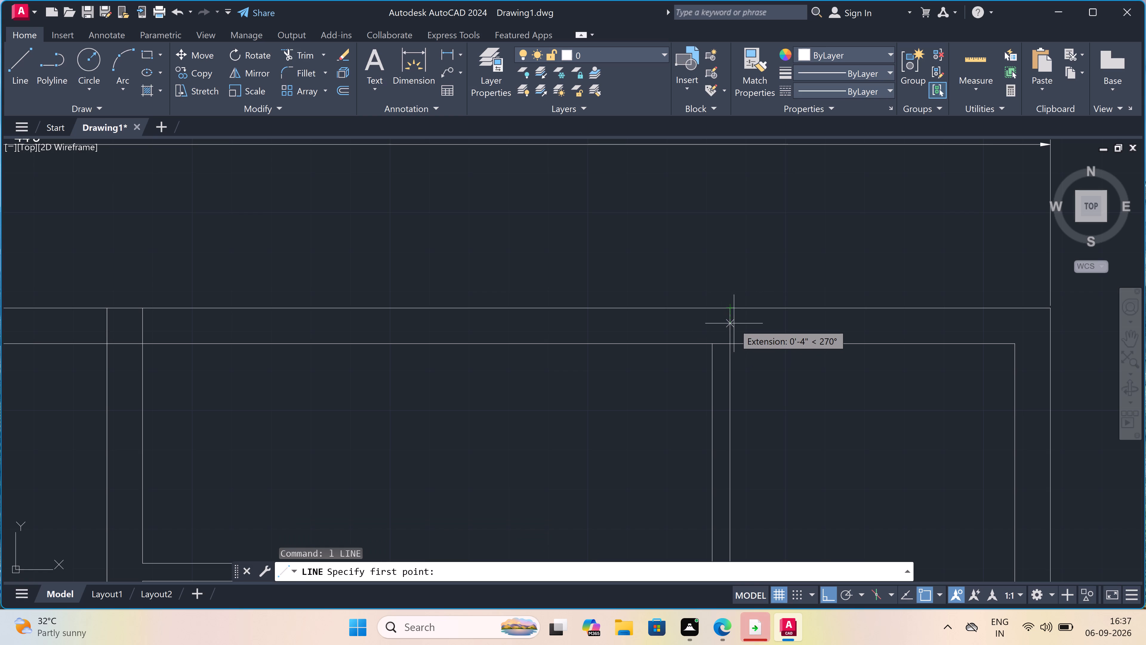
{"action": "left_click_drag", "start_coordinate": [730, 322], "coordinate": [750, 321]}
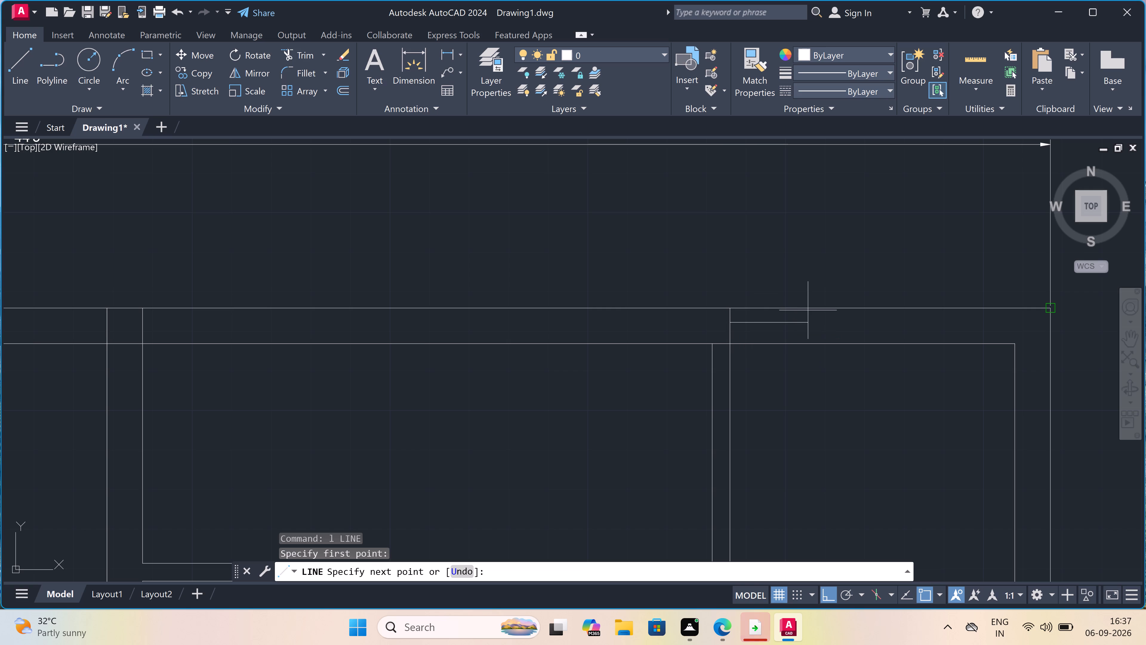
{"action": "type", "text": "2\""}
{"action": "key", "text": "space"}
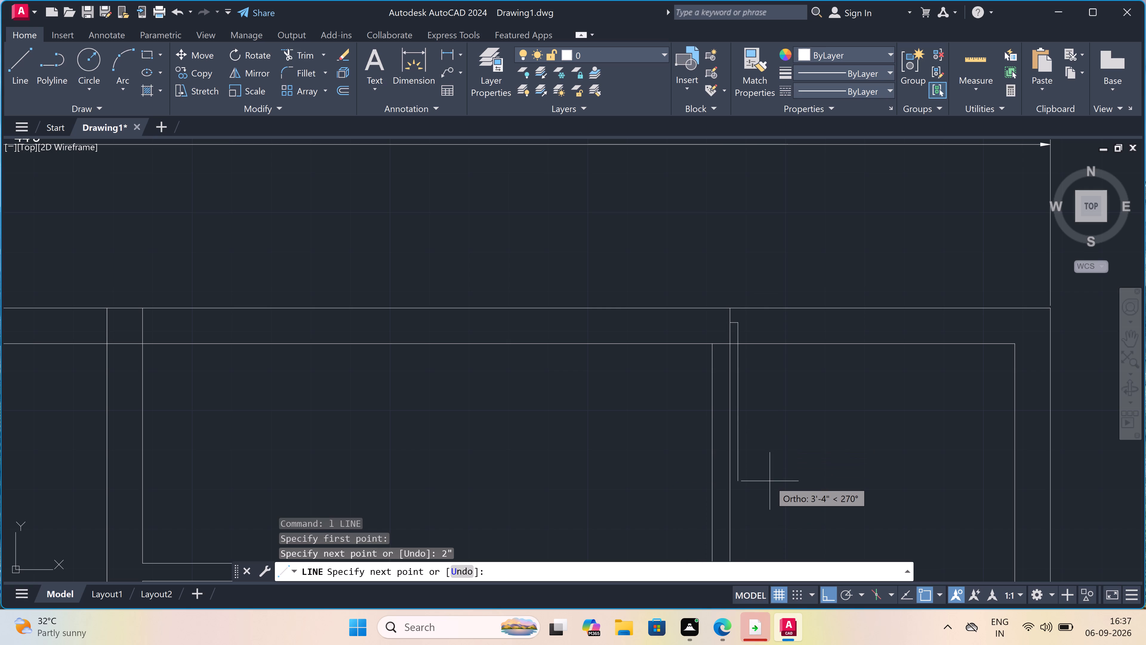
{"action": "type", "text": "3'"}
{"action": "key", "text": "space"}
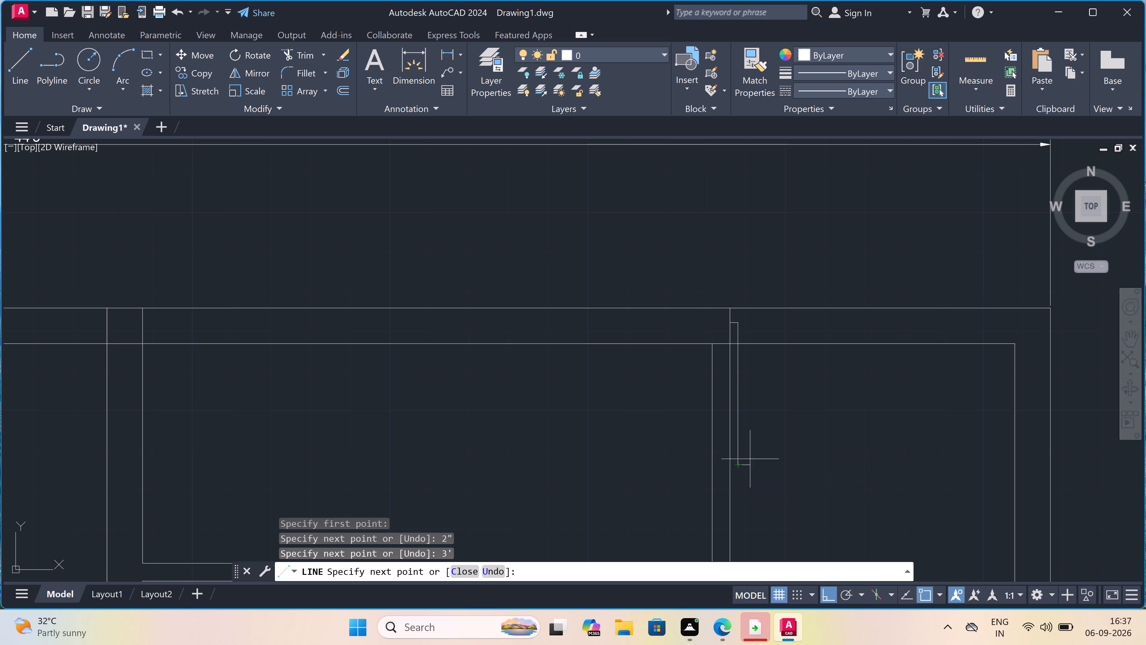
{"action": "key", "text": "Escape"}
Draw a 3' line rightward from the door leaf's top-right corner, with a vertical line at its end crossing both top wall faces.
{"action": "type", "text": "l"}
{"action": "key", "text": "space"}
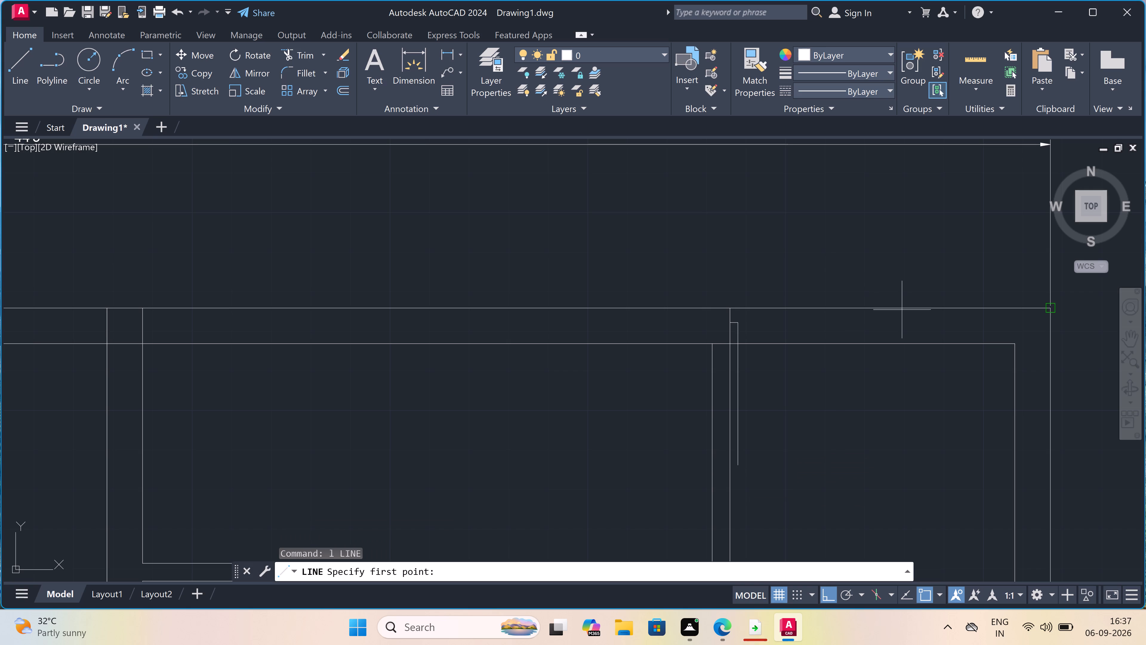
{"action": "double_click", "coordinate": [741, 322]}
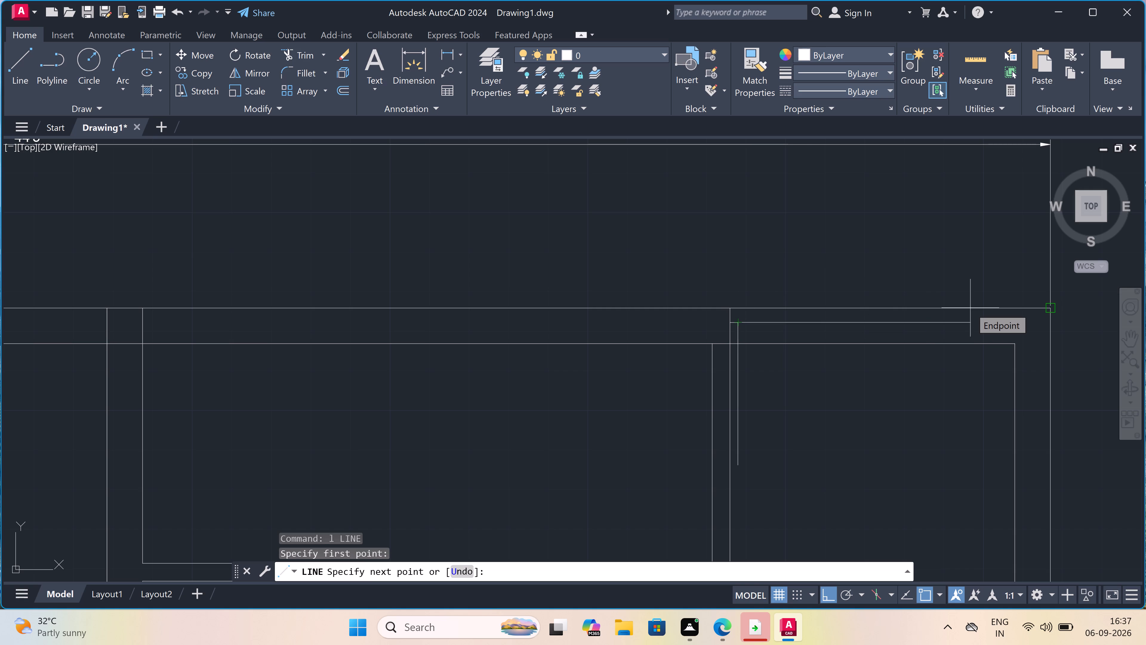
{"action": "type", "text": "3'"}
{"action": "key", "text": "space"}
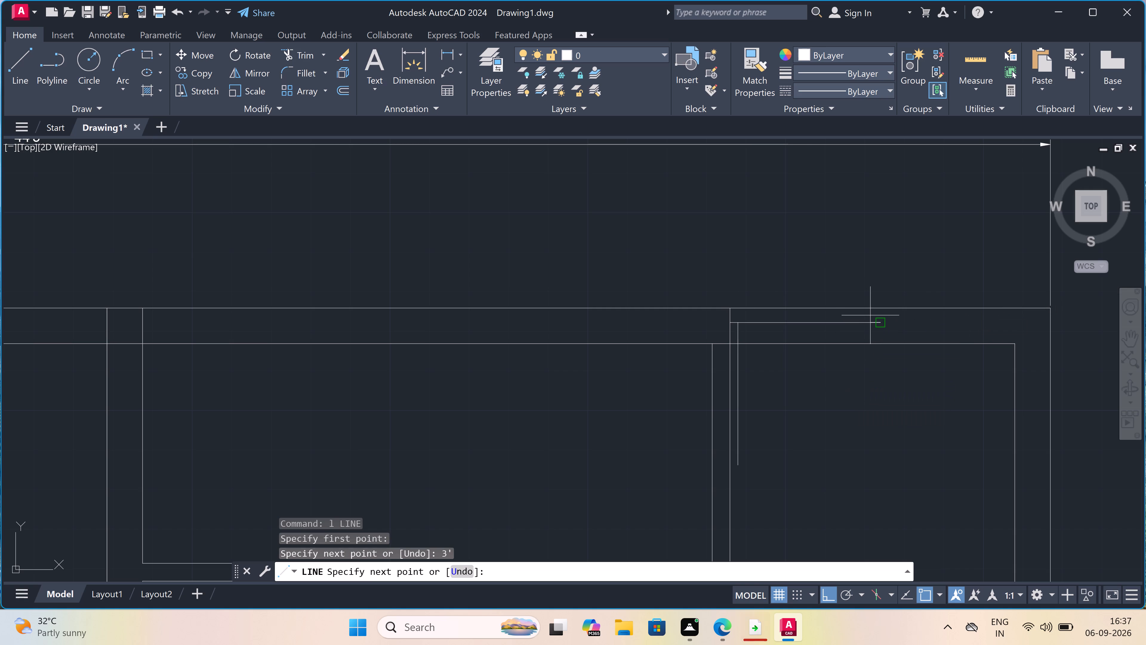
{"action": "scroll", "coordinate": [870, 315], "scroll_direction": "up", "scroll_amount": 2}
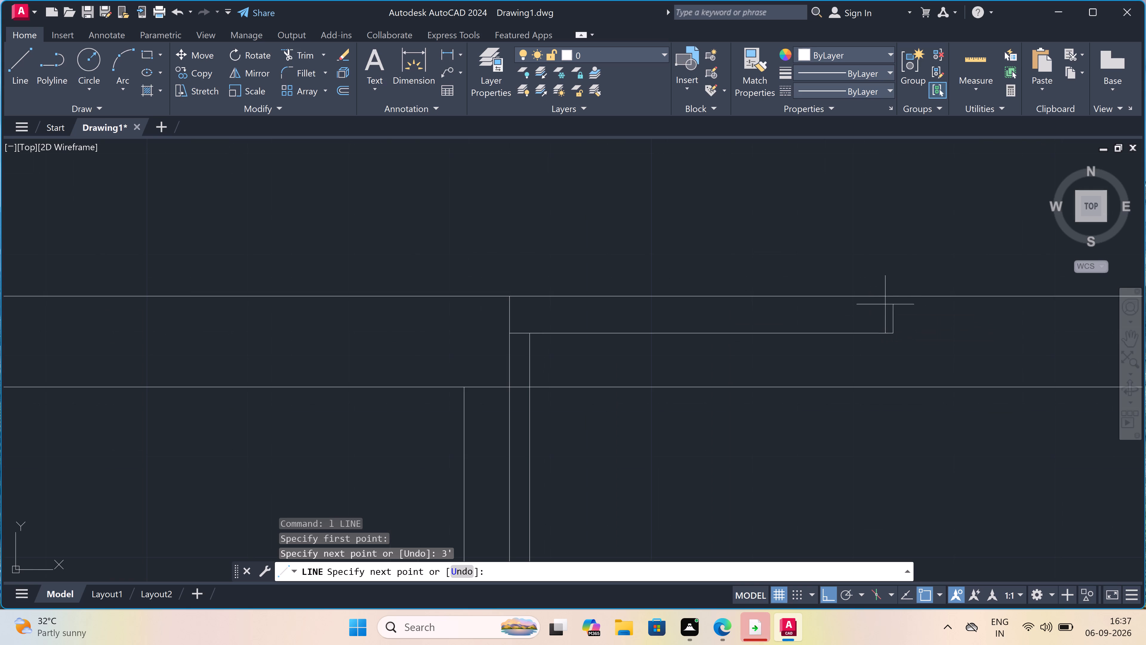
{"action": "left_click", "coordinate": [893, 287]}
{"action": "left_click", "coordinate": [899, 426]}
{"action": "key", "text": "Escape"}
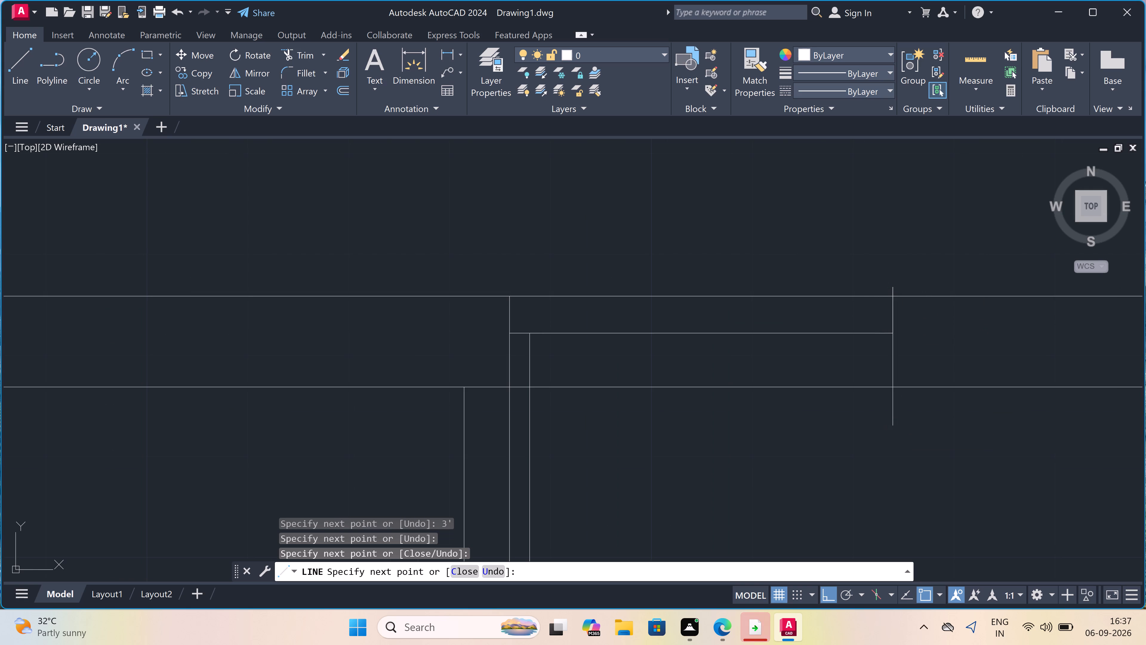
Trim the vertical line at the door opening's right end where it extends beyond the top wall's inner and outer faces.
{"action": "type", "text": "tr"}
{"action": "key", "text": "space"}
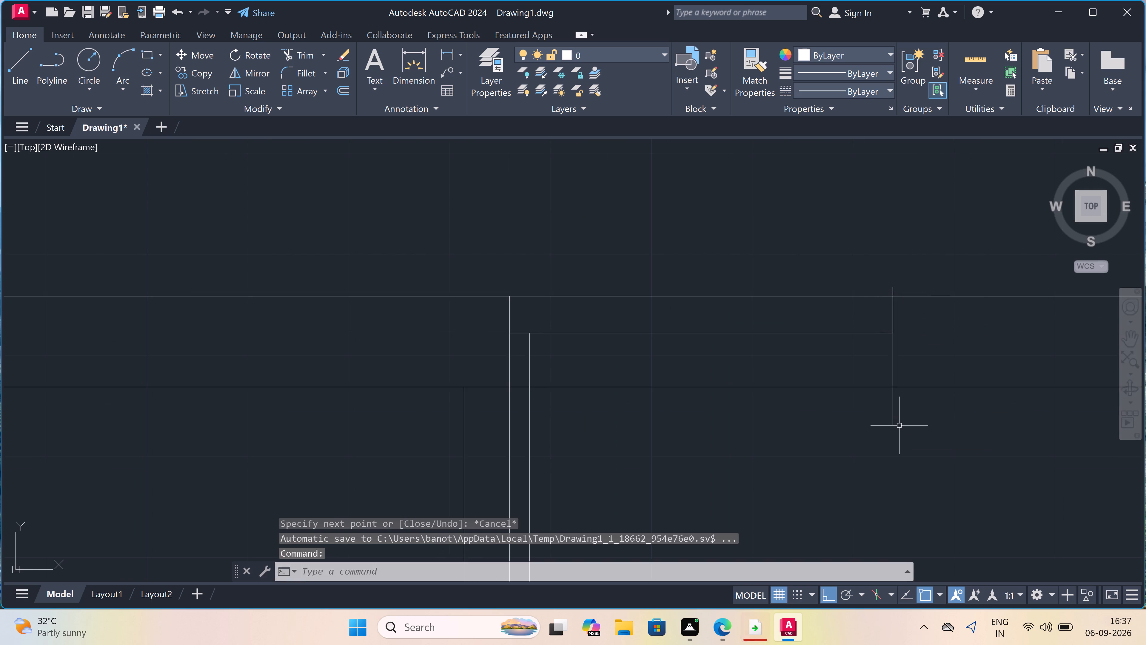
{"action": "left_click", "coordinate": [891, 292]}
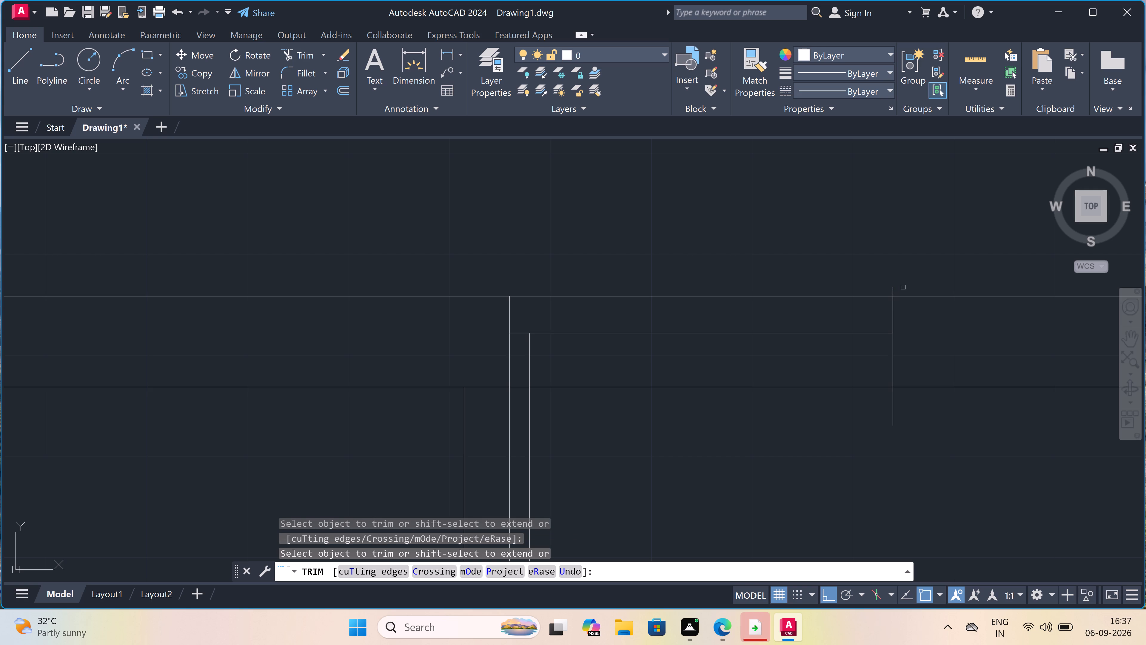
{"action": "scroll", "coordinate": [902, 286], "scroll_direction": "up", "scroll_amount": 1}
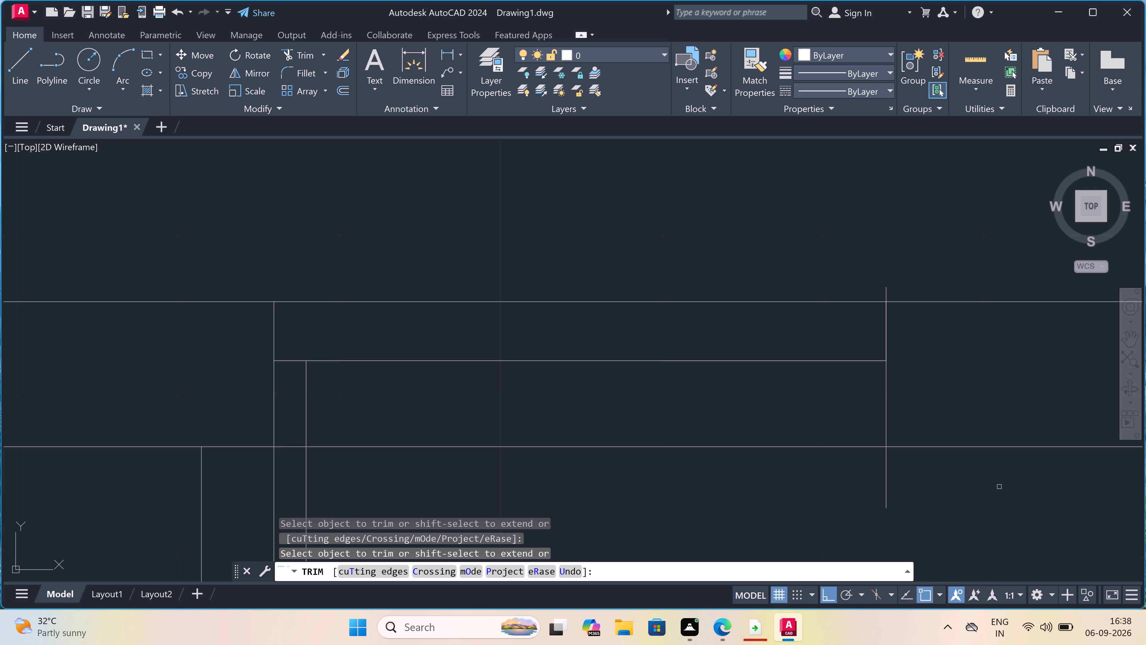
{"action": "left_click", "coordinate": [910, 473]}
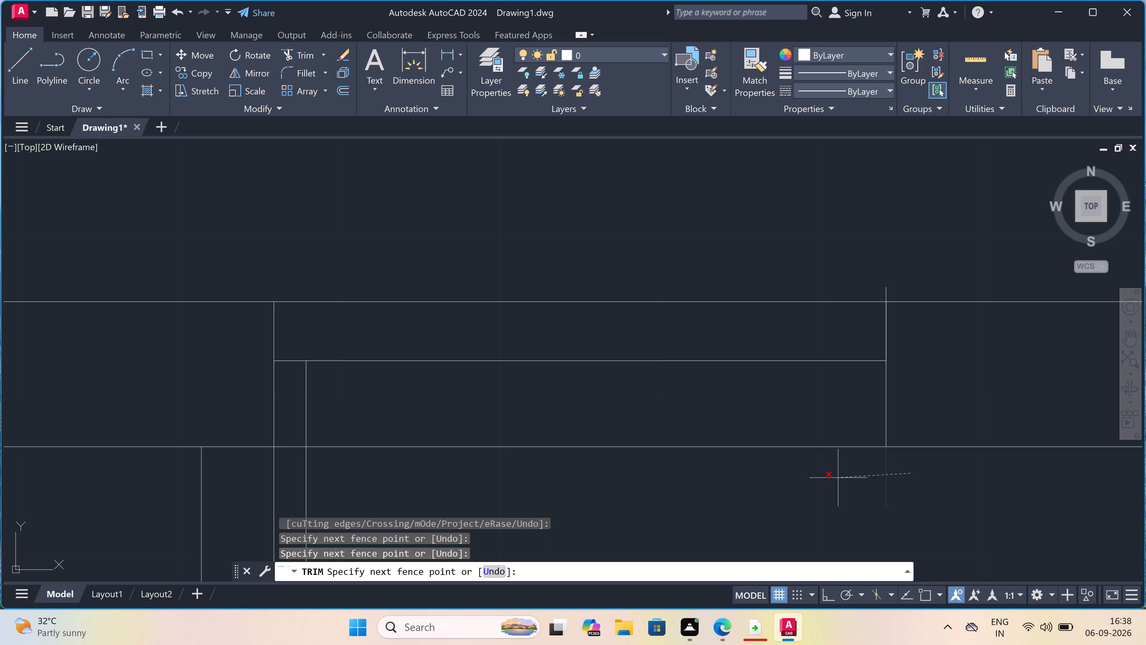
{"action": "left_click", "coordinate": [808, 483]}
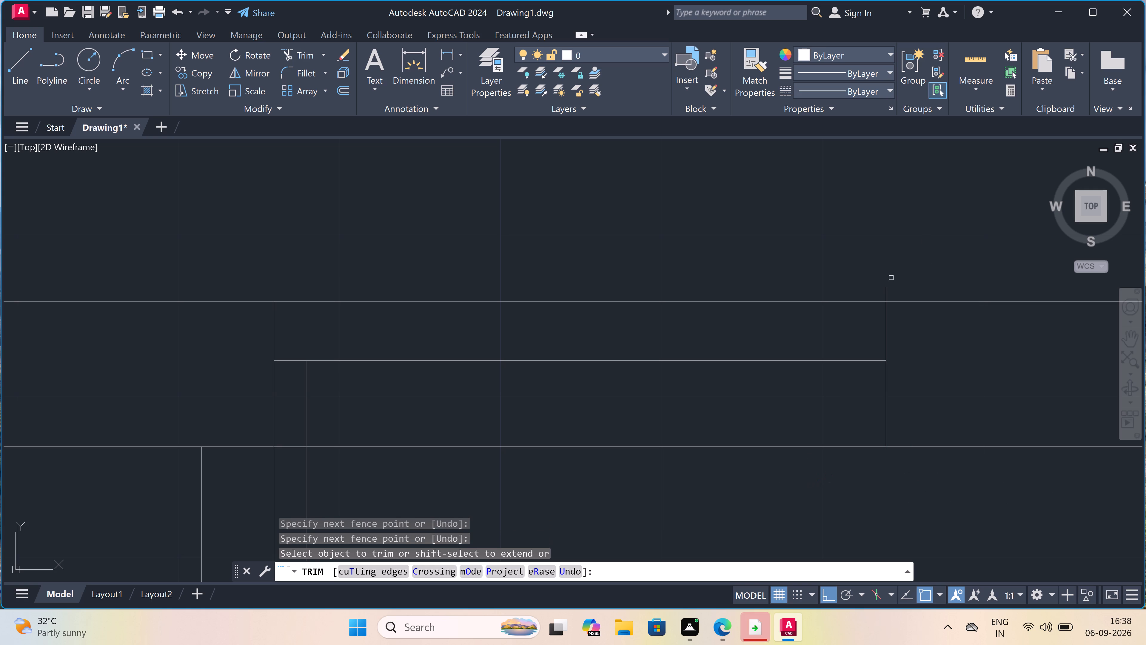
{"action": "scroll", "coordinate": [891, 286], "scroll_direction": "up", "scroll_amount": 4}
{"action": "left_click", "coordinate": [902, 302]}
{"action": "left_click", "coordinate": [822, 322]}
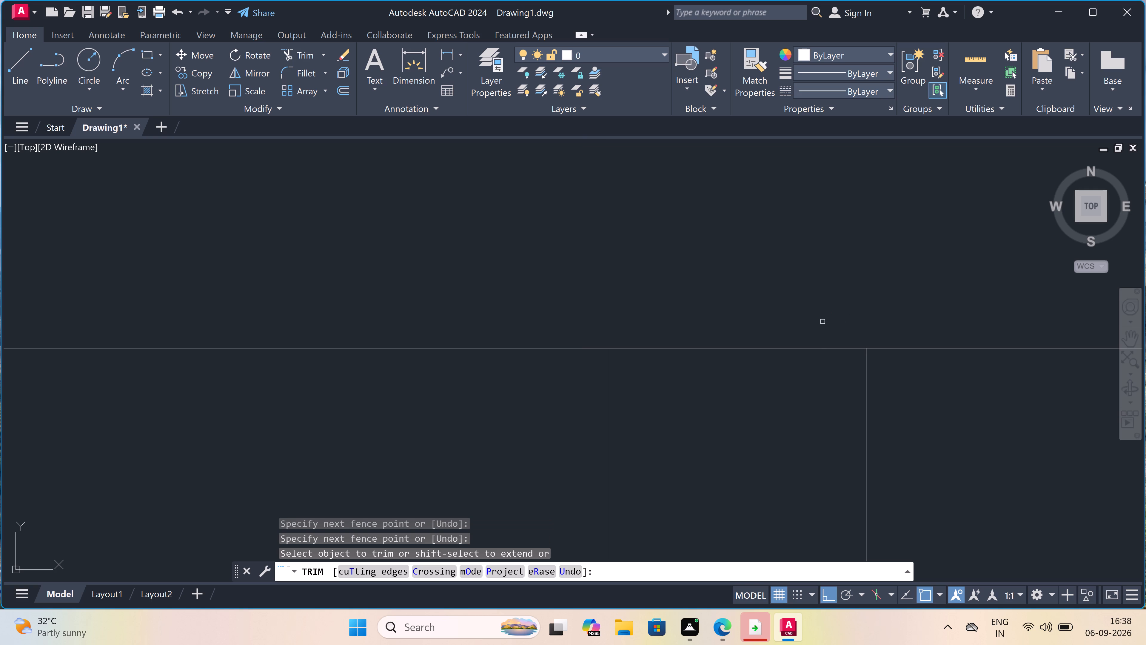
{"action": "key", "text": "Escape"}
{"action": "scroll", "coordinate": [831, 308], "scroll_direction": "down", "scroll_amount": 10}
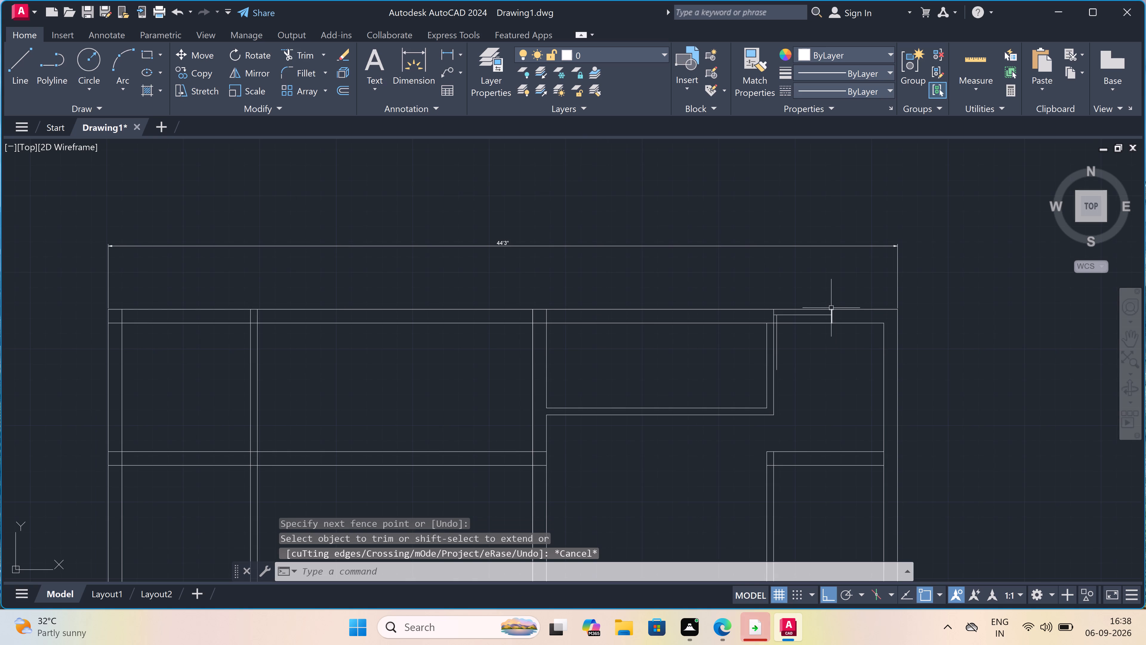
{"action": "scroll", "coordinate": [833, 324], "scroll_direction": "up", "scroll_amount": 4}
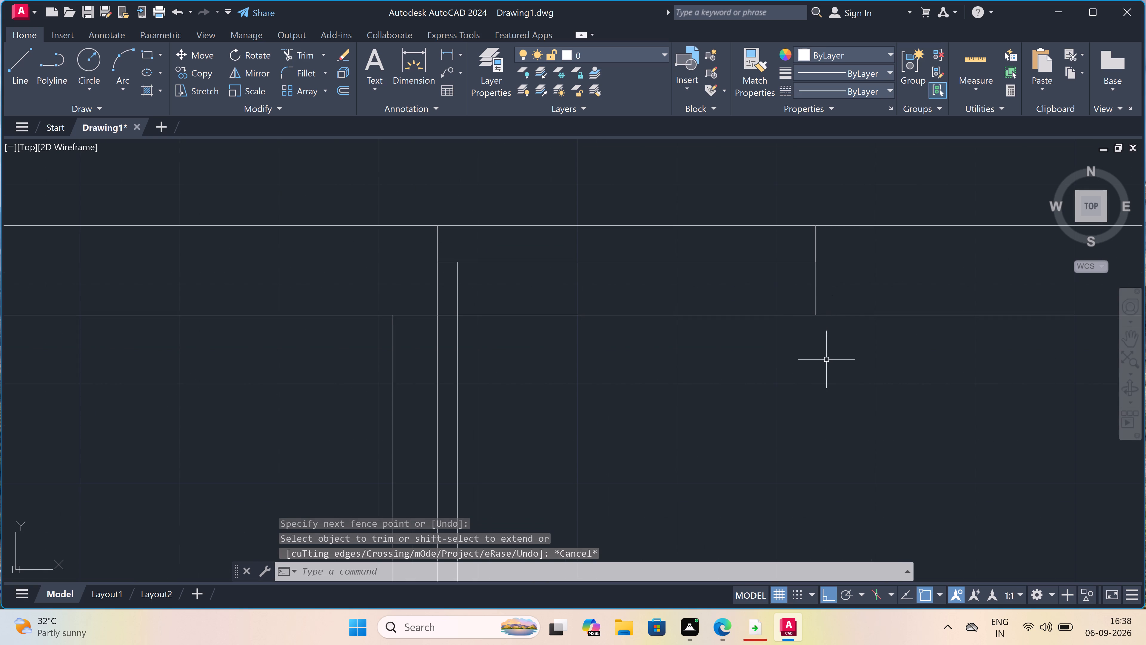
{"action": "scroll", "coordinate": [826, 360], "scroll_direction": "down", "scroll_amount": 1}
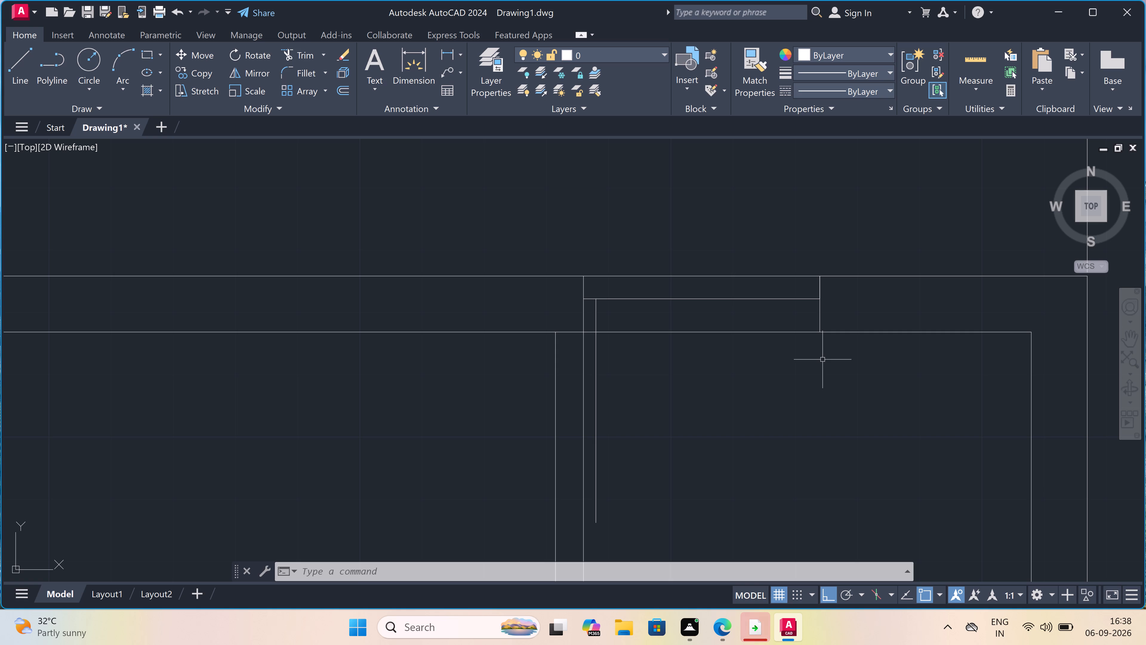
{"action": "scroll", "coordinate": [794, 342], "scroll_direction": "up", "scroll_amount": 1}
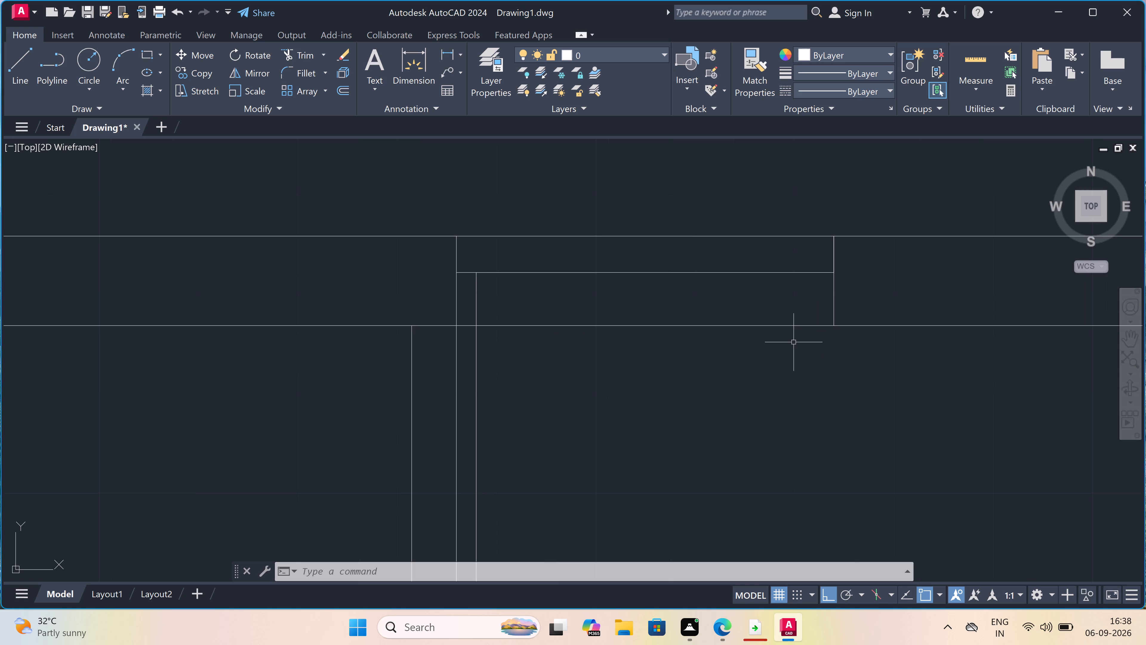
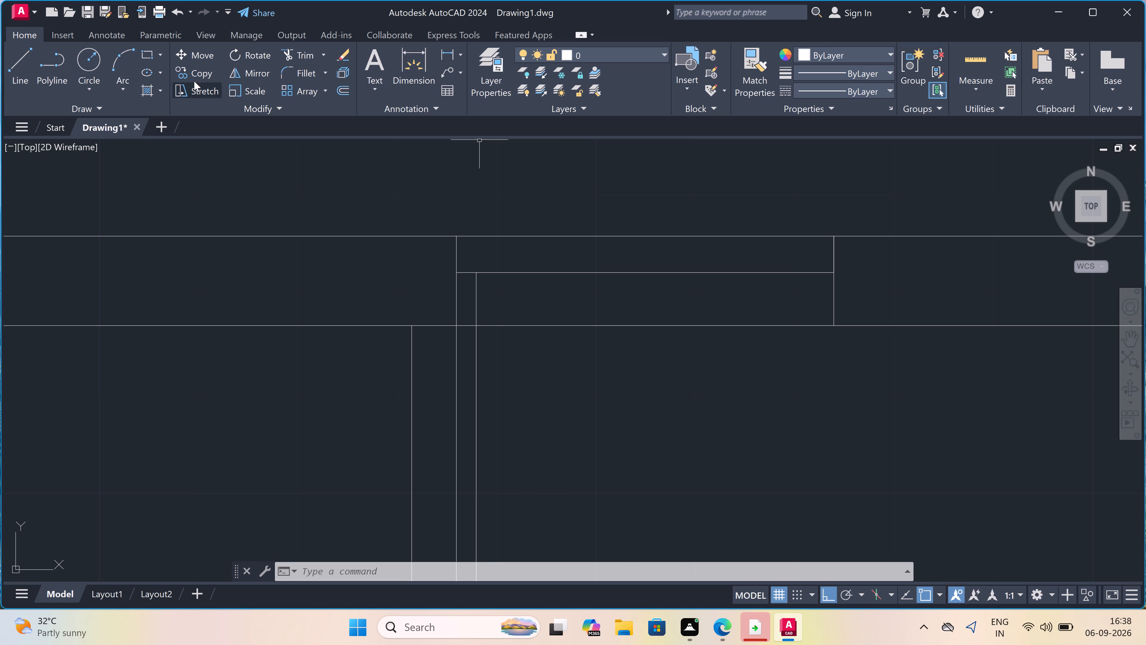
Draw the door swing arc by start, end and direction, from the leaf's bottom-right corner to the right end of the 3' line.
{"action": "left_click", "coordinate": [122, 87]}
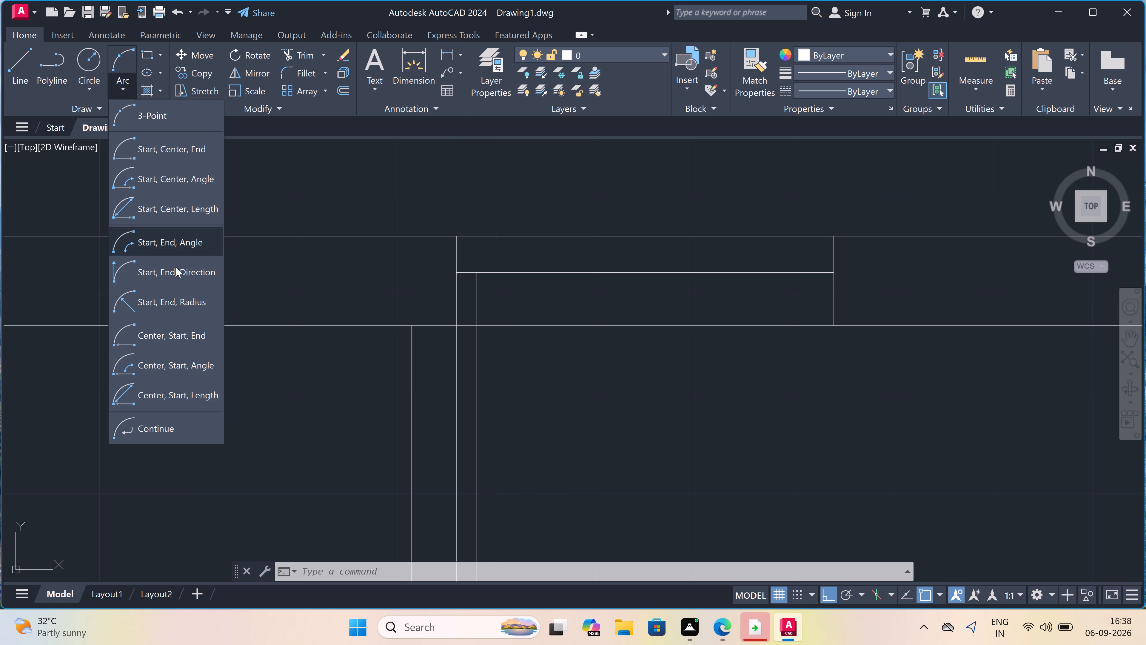
{"action": "left_click", "coordinate": [181, 271]}
{"action": "scroll", "coordinate": [381, 483], "scroll_direction": "down", "scroll_amount": 2}
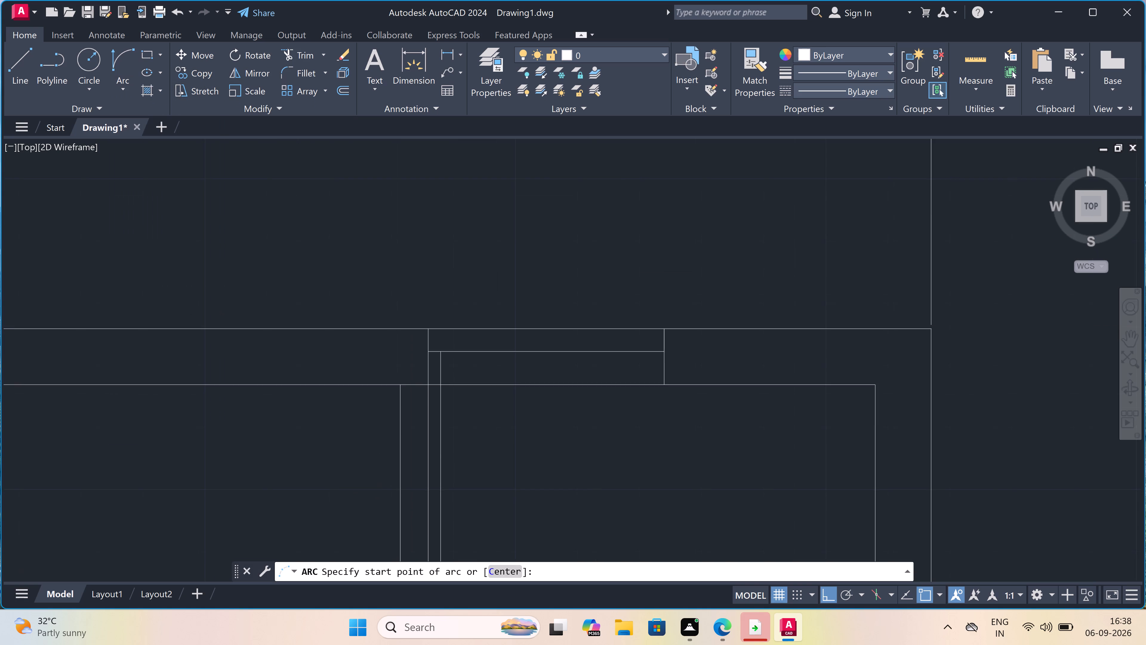
{"action": "scroll", "coordinate": [410, 526], "scroll_direction": "up", "scroll_amount": 2}
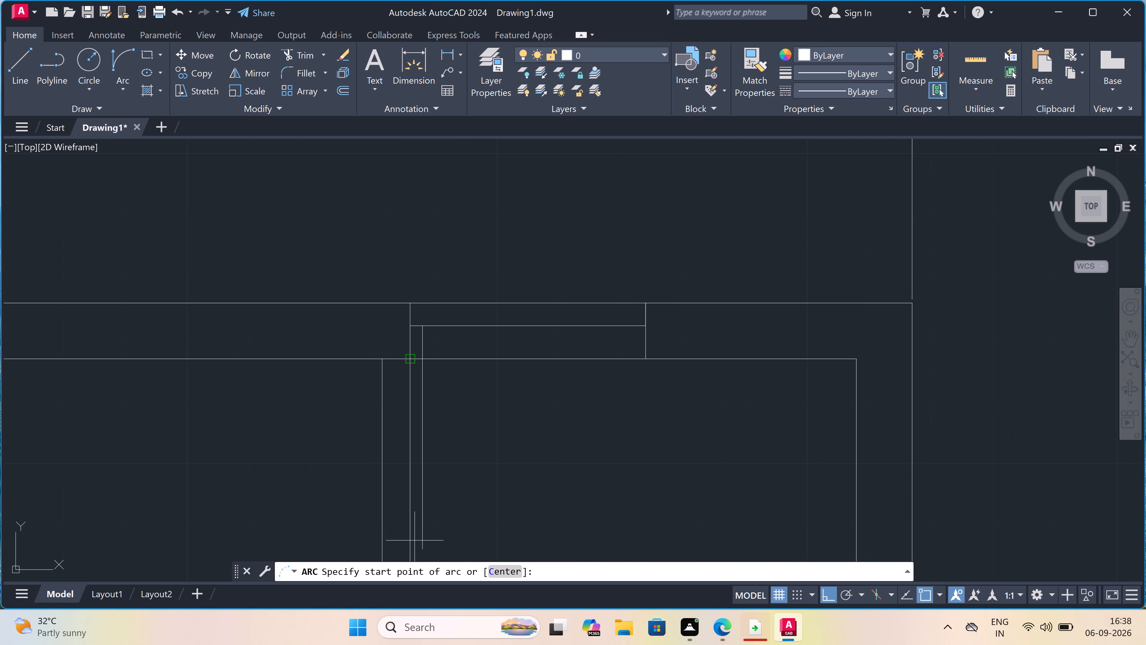
{"action": "left_click", "coordinate": [426, 553]}
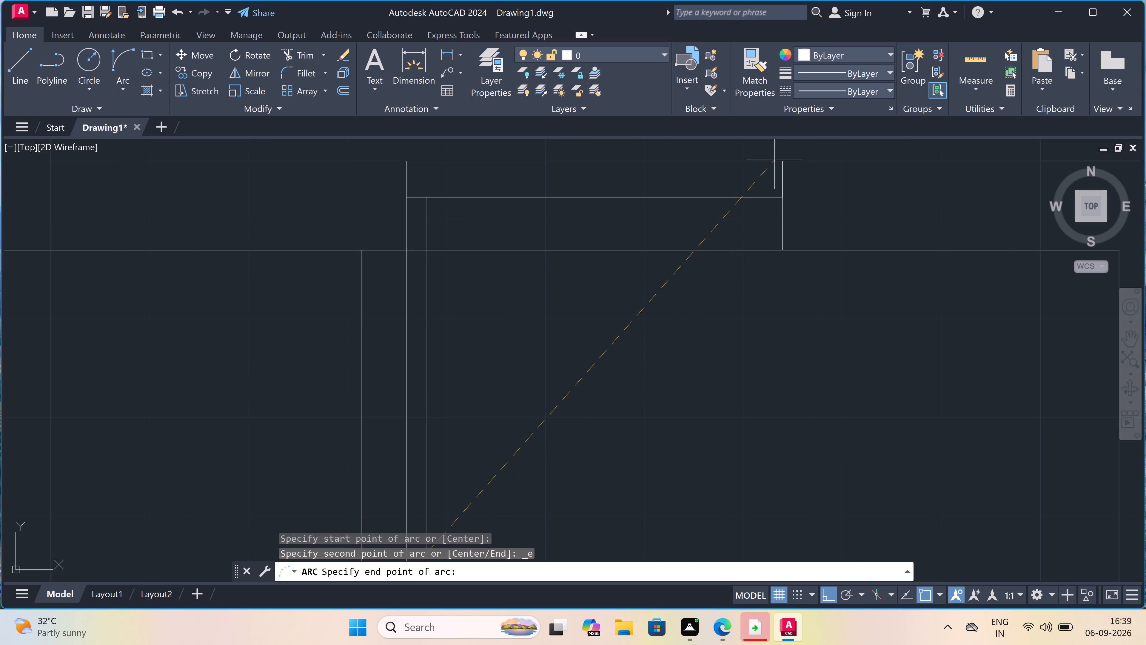
{"action": "left_click", "coordinate": [783, 201]}
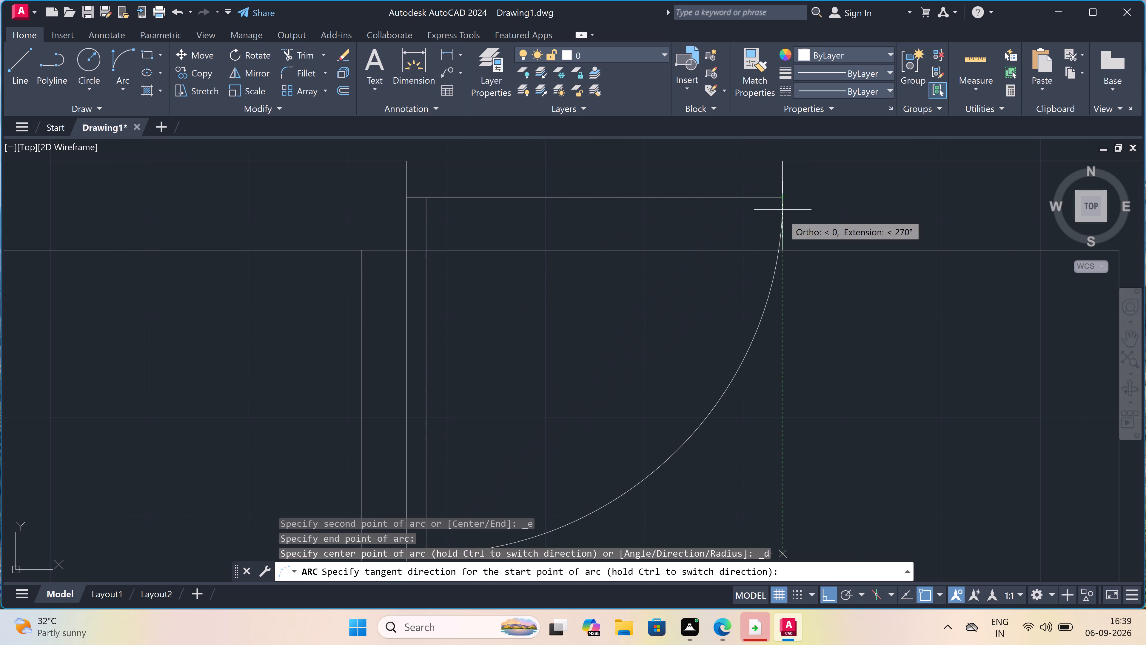
{"action": "left_click", "coordinate": [805, 306]}
Erase the short vertical line between the arc's upper end and the top wall's inner face.
{"action": "scroll", "coordinate": [776, 221], "scroll_direction": "up", "scroll_amount": 3}
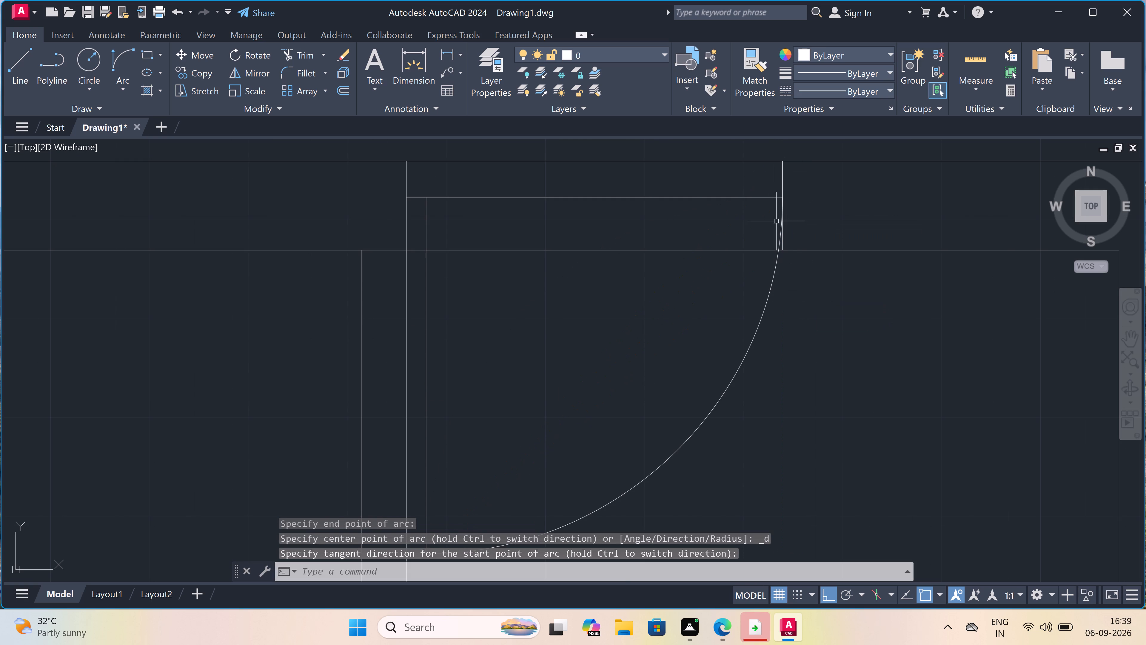
{"action": "left_click", "coordinate": [794, 280]}
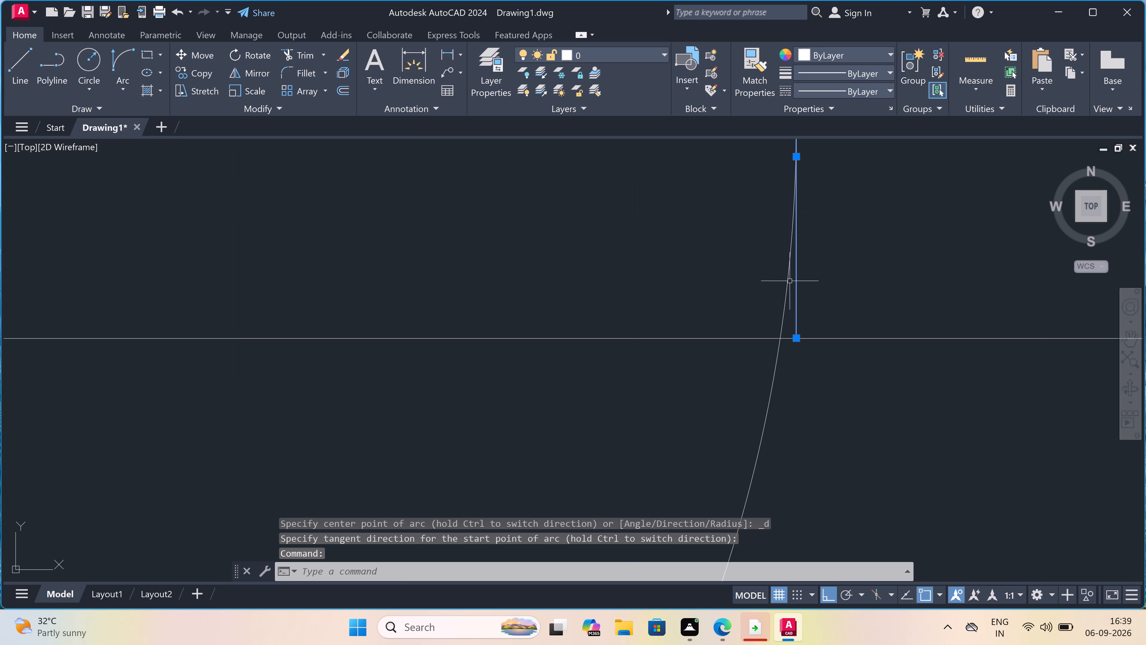
{"action": "key", "text": "Delete"}
Trim away the wall's inner face line between leaf and arc, and the 3' horizontal line across the door opening.
{"action": "scroll", "coordinate": [793, 280], "scroll_direction": "down", "scroll_amount": 2}
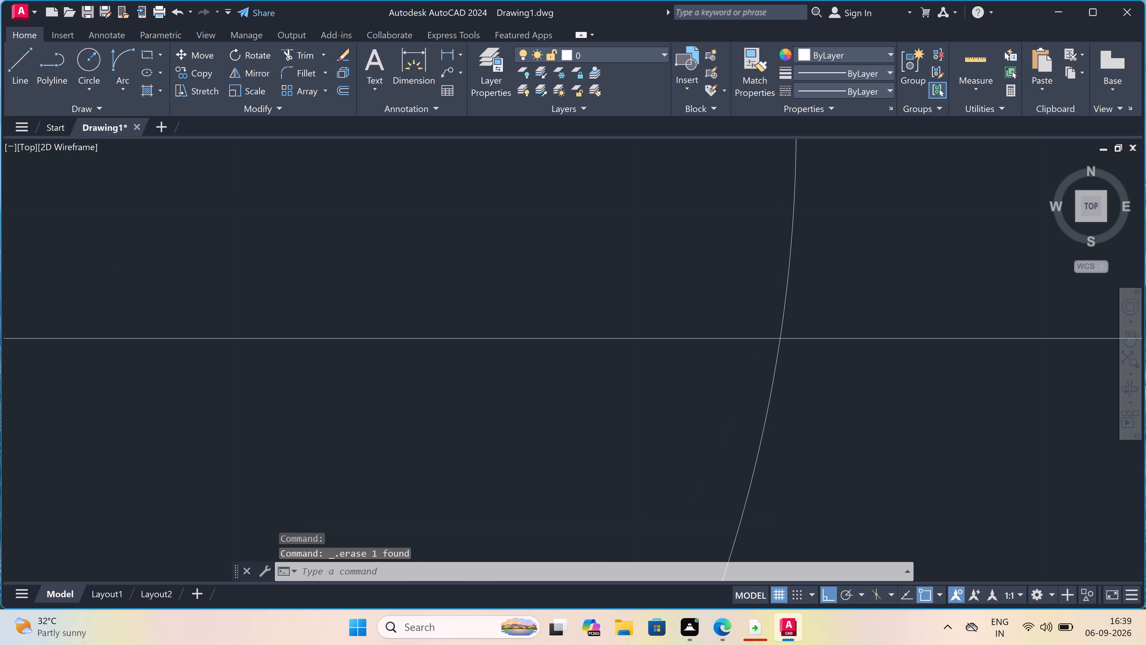
{"action": "scroll", "coordinate": [794, 280], "scroll_direction": "down", "scroll_amount": 1}
{"action": "scroll", "coordinate": [692, 257], "scroll_direction": "up", "scroll_amount": 1}
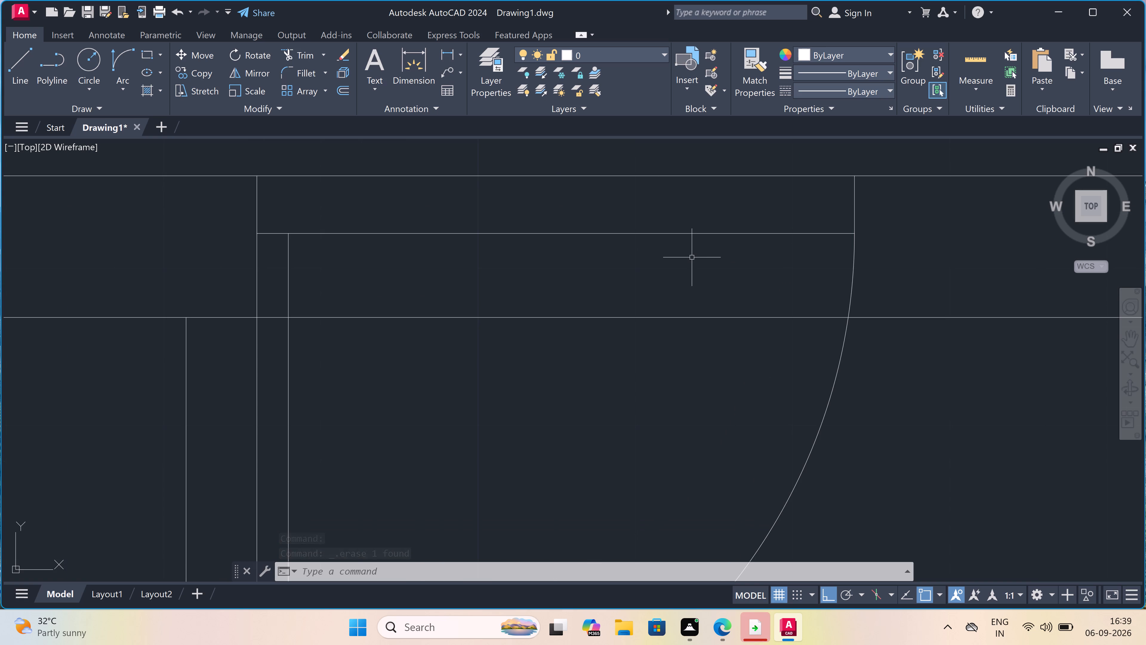
{"action": "type", "text": "tr"}
{"action": "key", "text": "space"}
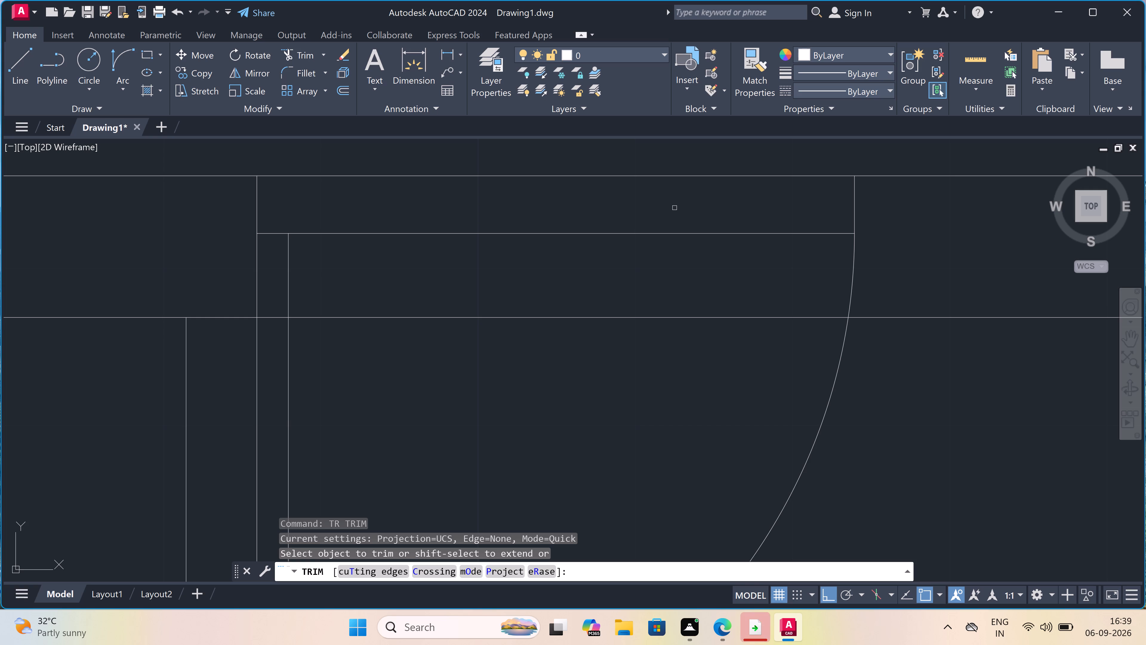
{"action": "left_click", "coordinate": [668, 292]}
{"action": "left_click", "coordinate": [601, 351]}
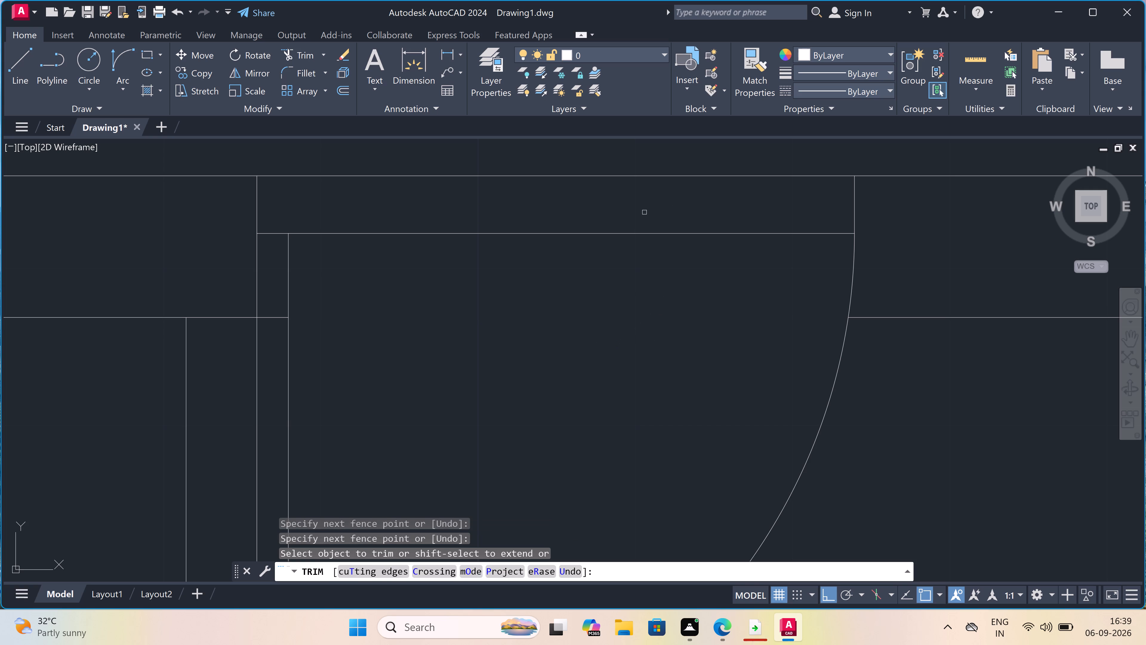
{"action": "left_click", "coordinate": [644, 212]}
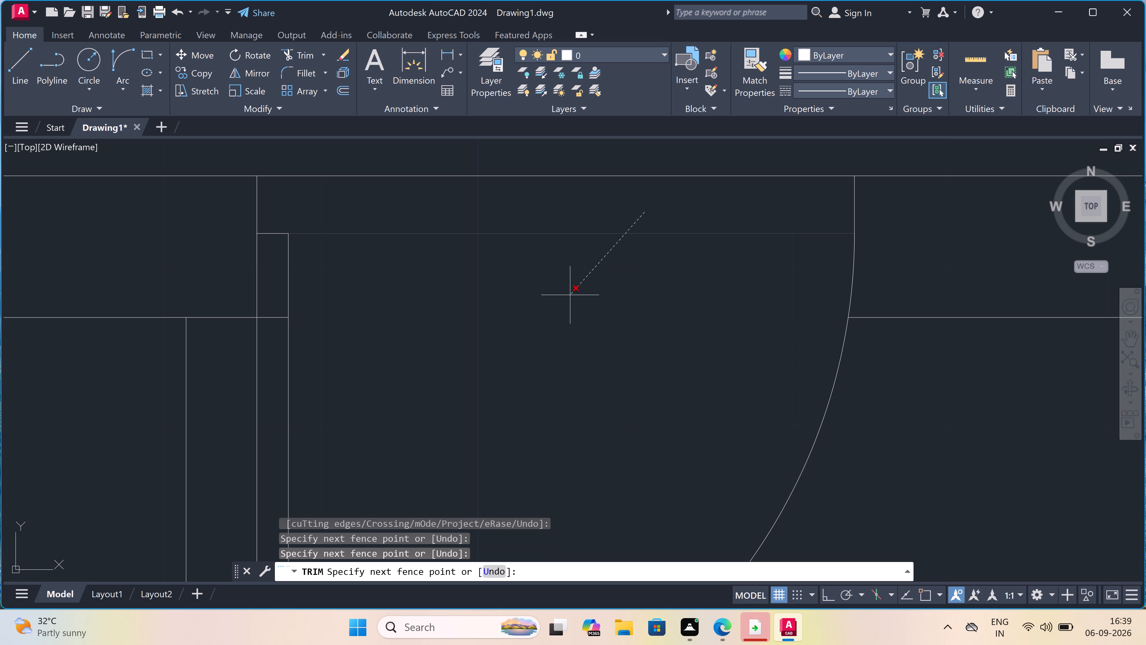
{"action": "left_click", "coordinate": [570, 295]}
{"action": "scroll", "coordinate": [582, 277], "scroll_direction": "down", "scroll_amount": 5}
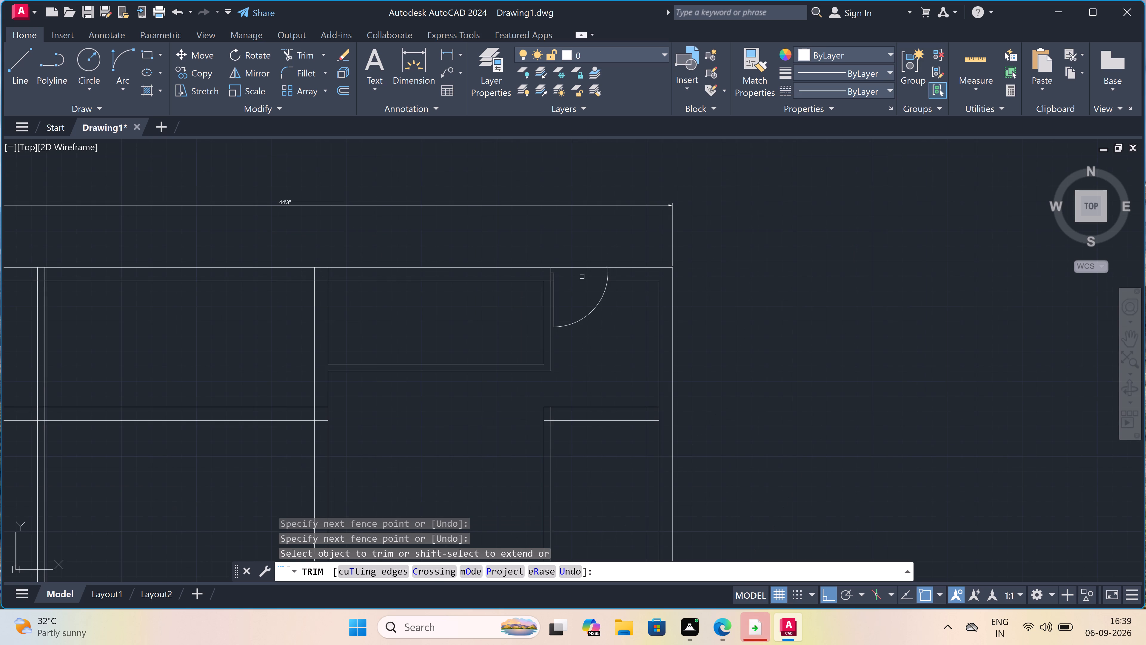
{"action": "key", "text": "Escape"}
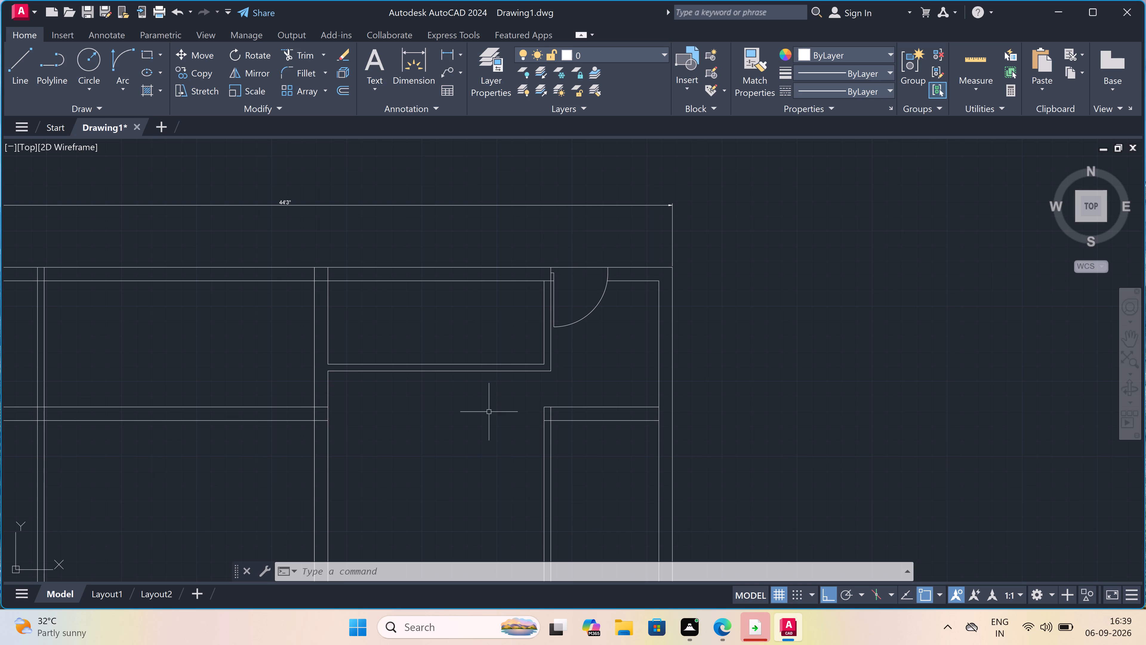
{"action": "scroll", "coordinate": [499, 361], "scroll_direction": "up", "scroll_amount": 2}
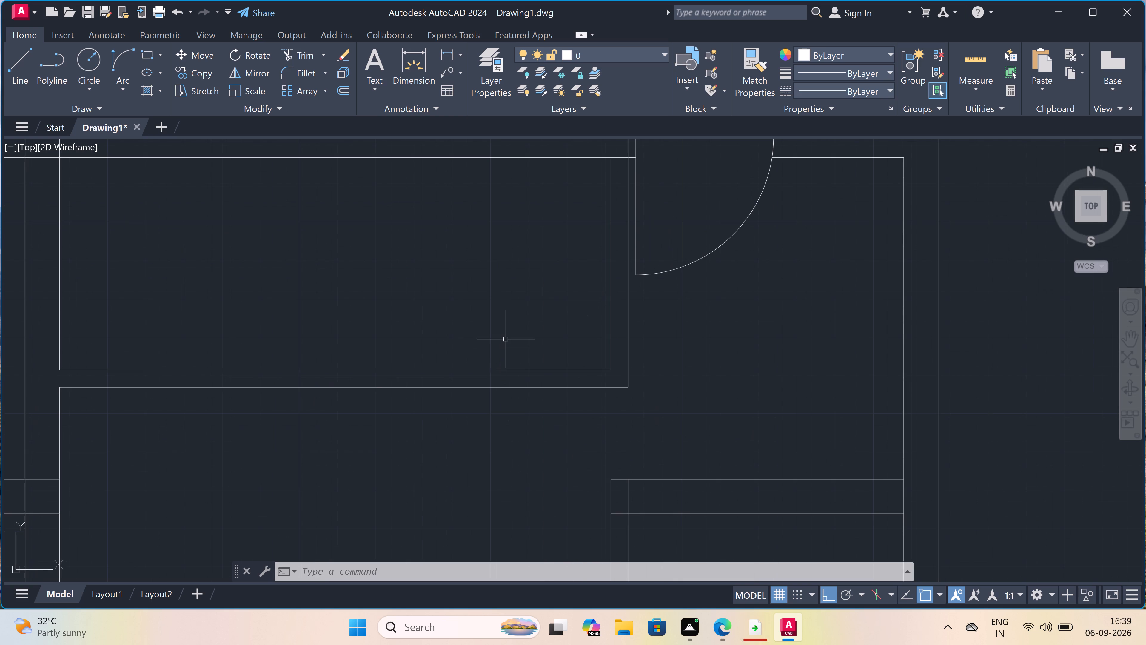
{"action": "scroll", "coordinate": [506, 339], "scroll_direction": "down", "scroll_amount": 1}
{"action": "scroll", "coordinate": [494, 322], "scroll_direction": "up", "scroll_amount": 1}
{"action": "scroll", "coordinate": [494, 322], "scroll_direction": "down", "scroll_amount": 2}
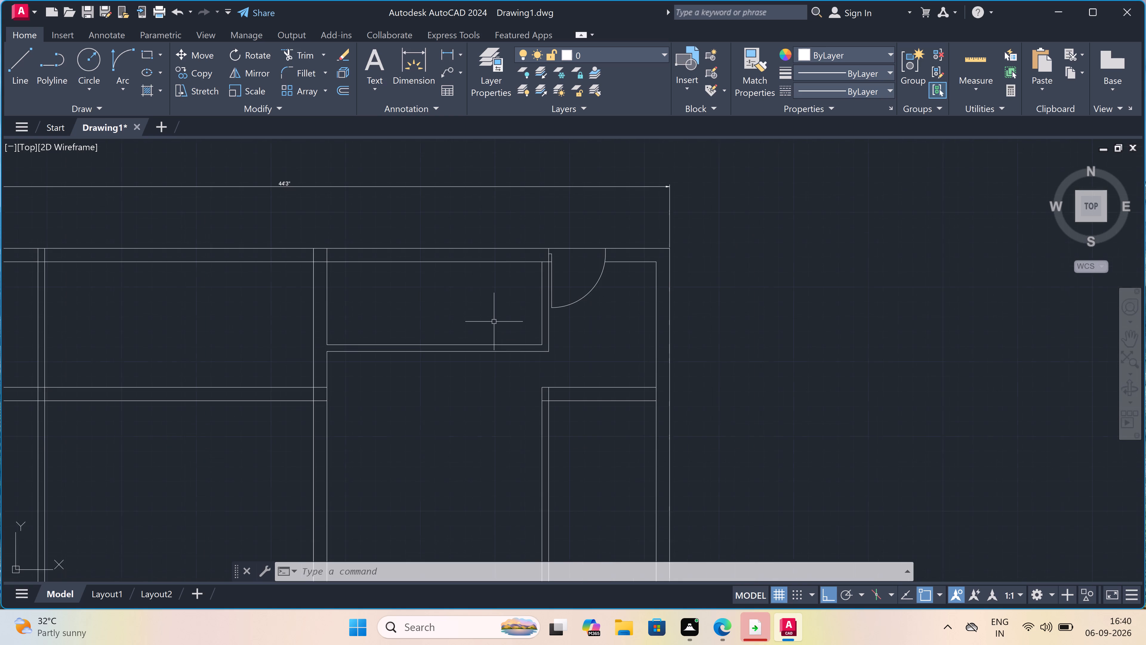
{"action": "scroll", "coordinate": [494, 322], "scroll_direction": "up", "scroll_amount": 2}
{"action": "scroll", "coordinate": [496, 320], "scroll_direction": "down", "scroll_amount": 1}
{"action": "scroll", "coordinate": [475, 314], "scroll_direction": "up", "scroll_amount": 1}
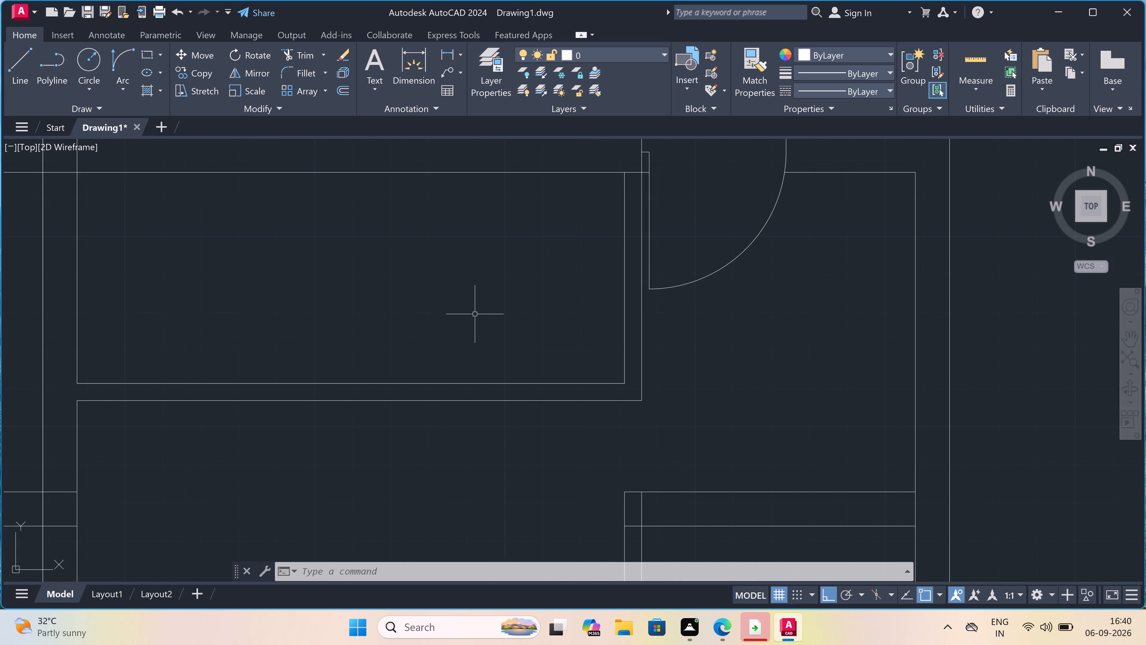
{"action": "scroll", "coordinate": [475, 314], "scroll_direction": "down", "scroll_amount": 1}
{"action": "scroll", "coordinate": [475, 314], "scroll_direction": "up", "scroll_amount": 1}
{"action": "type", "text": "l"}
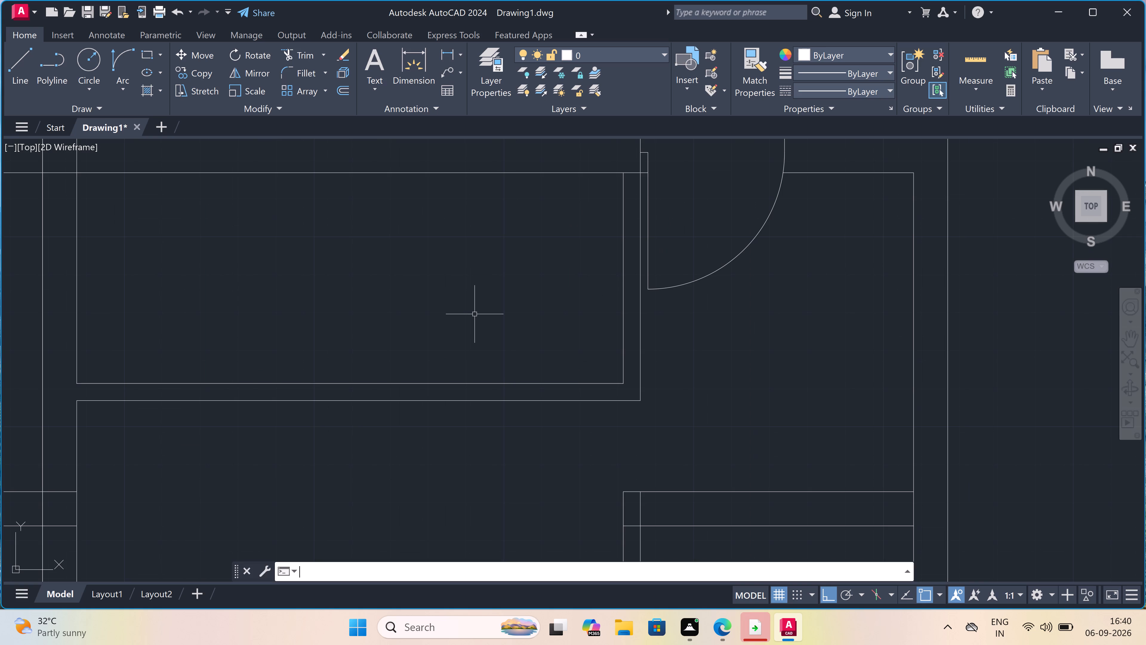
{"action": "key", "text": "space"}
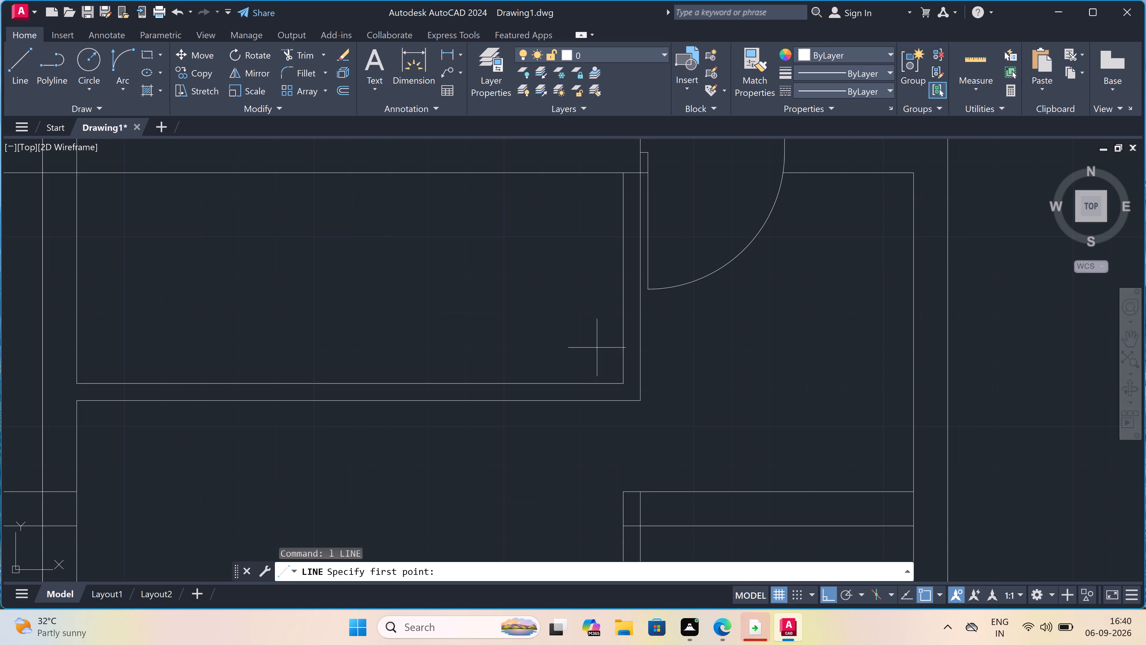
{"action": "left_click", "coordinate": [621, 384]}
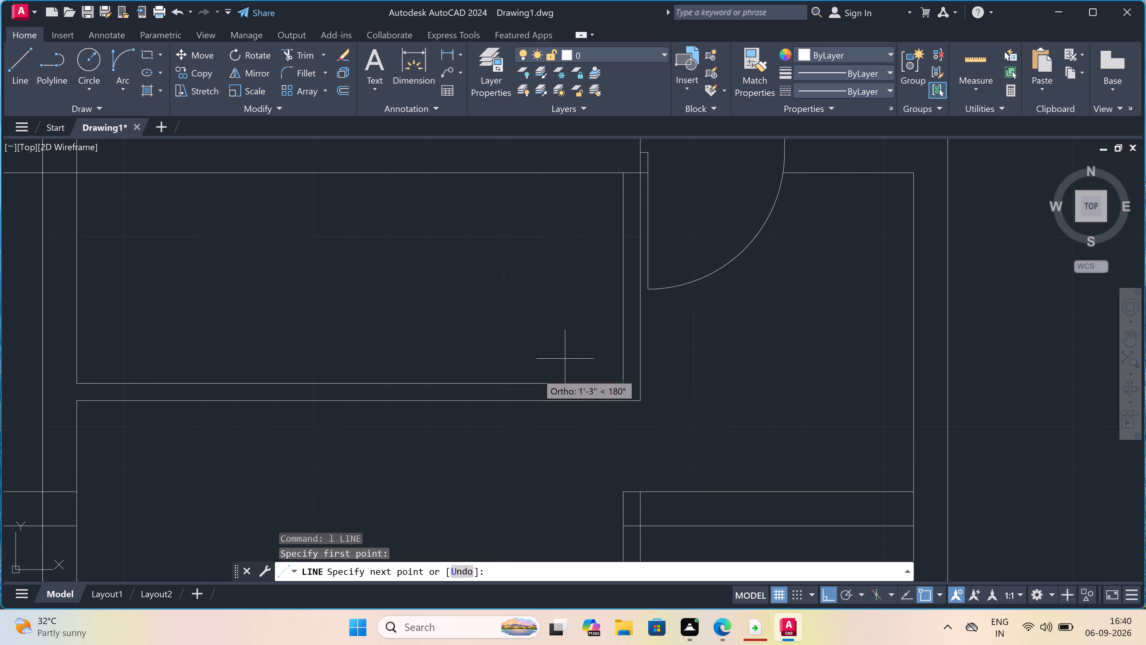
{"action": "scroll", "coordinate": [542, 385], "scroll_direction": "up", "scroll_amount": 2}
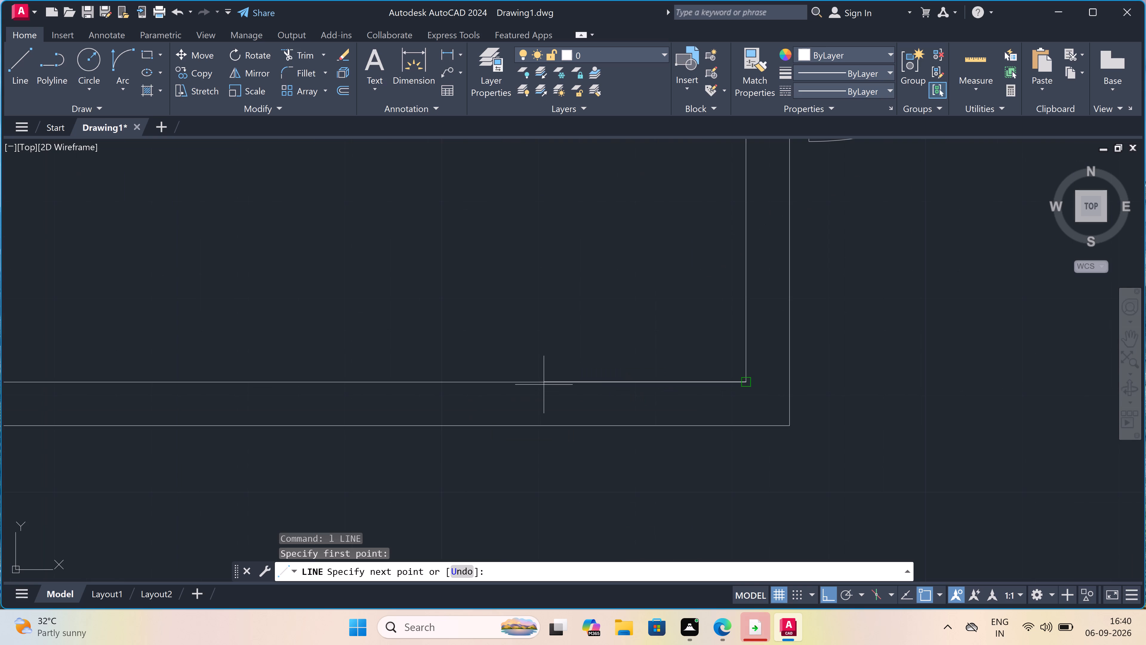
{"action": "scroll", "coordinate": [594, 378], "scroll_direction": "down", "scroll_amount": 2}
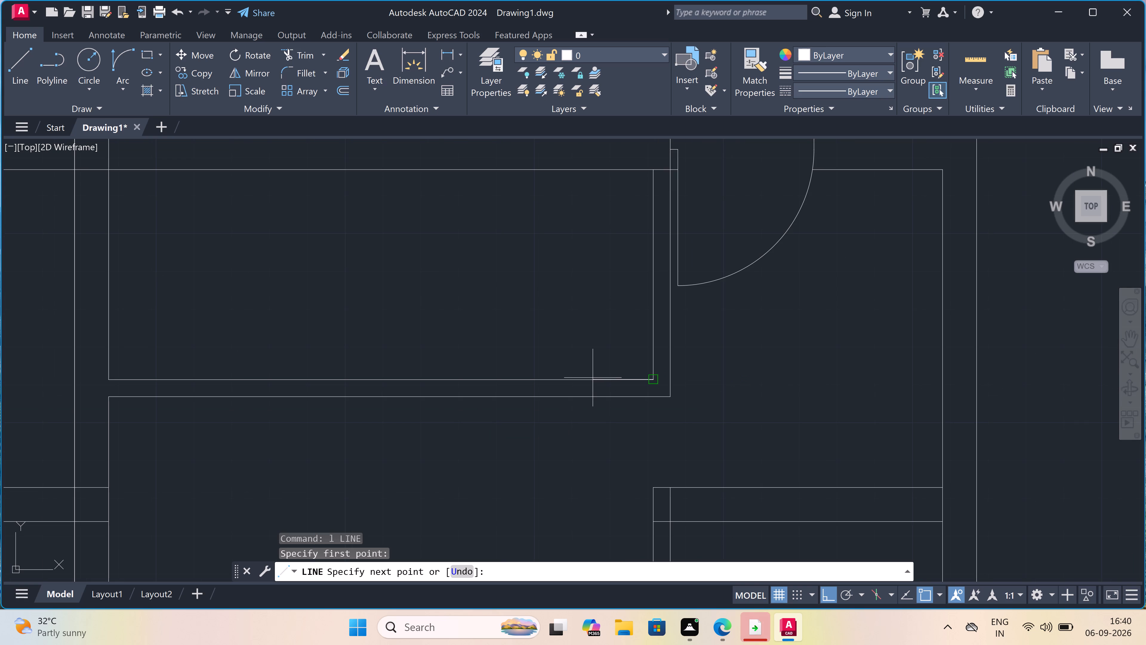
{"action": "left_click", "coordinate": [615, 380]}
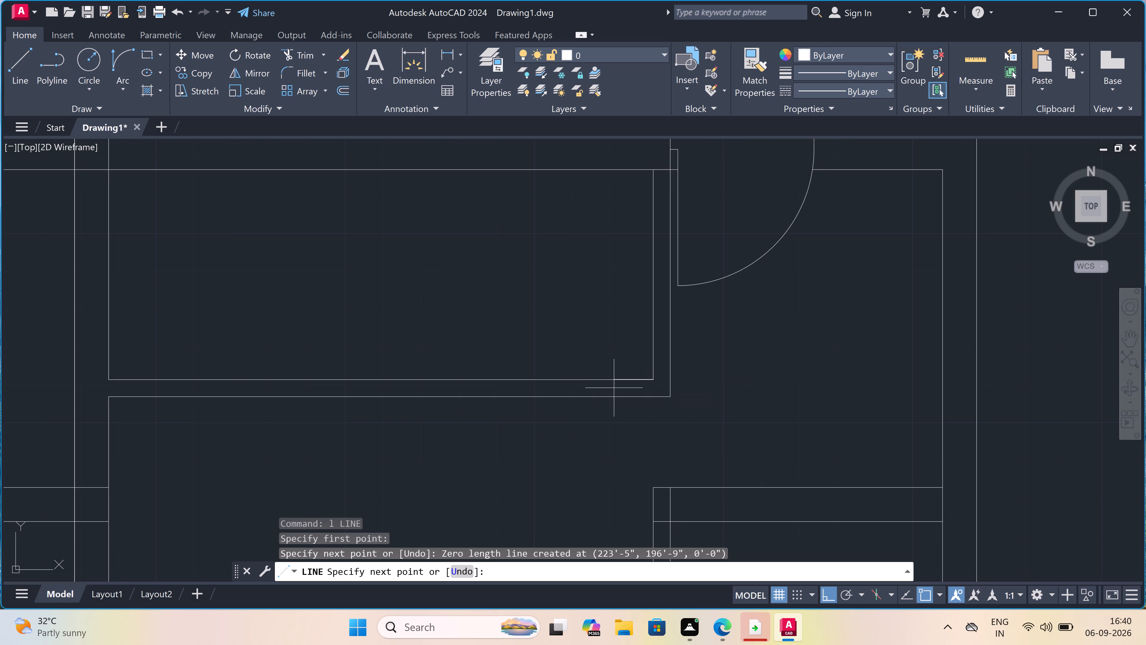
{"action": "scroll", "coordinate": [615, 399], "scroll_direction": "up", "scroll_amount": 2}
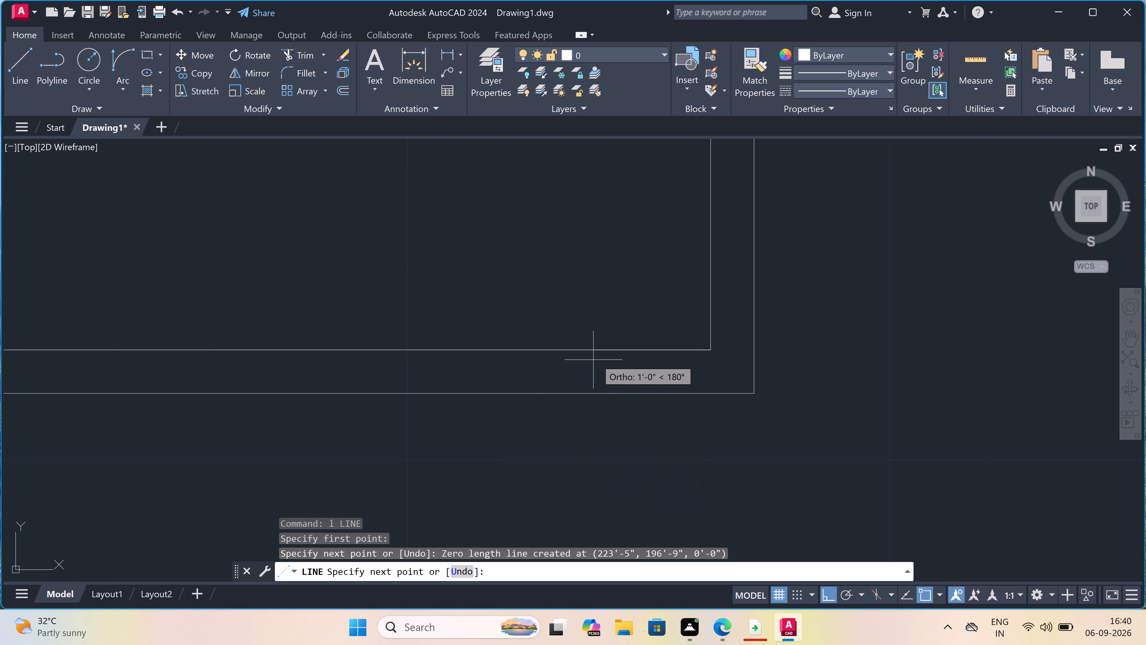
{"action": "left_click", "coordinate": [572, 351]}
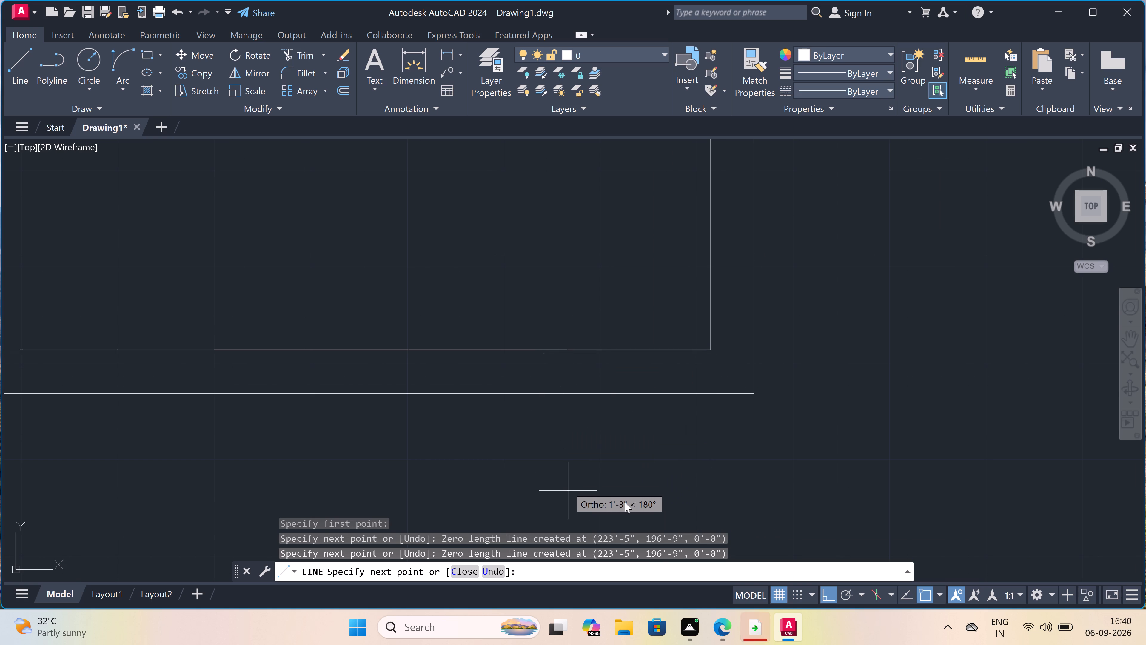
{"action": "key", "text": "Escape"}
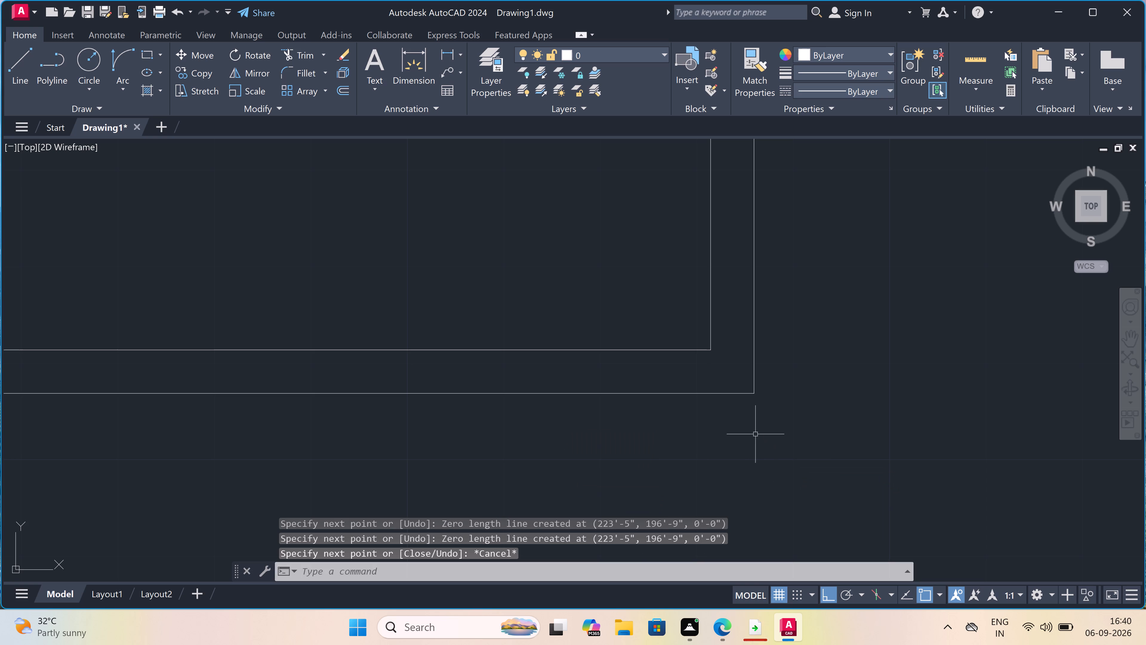
Draw a vertical line across the horizontal partition, a short way left of its right-hand corner, and trim it to the partition's two faces.
{"action": "type", "text": "l"}
{"action": "key", "text": "space"}
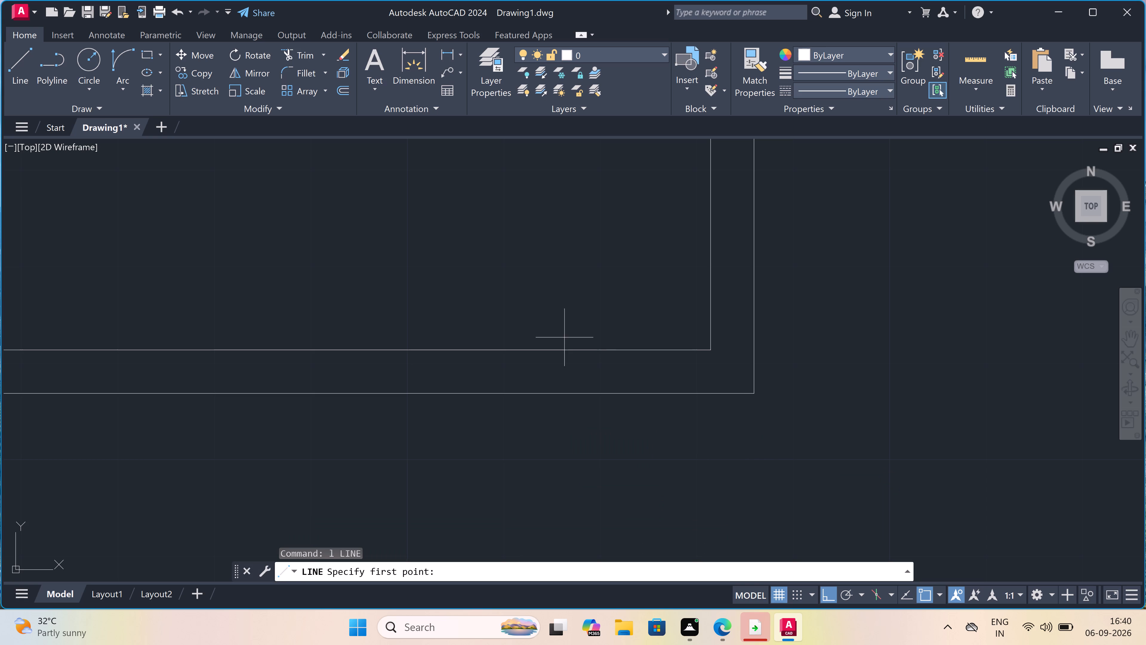
{"action": "left_click", "coordinate": [552, 337]}
{"action": "left_click", "coordinate": [561, 453]}
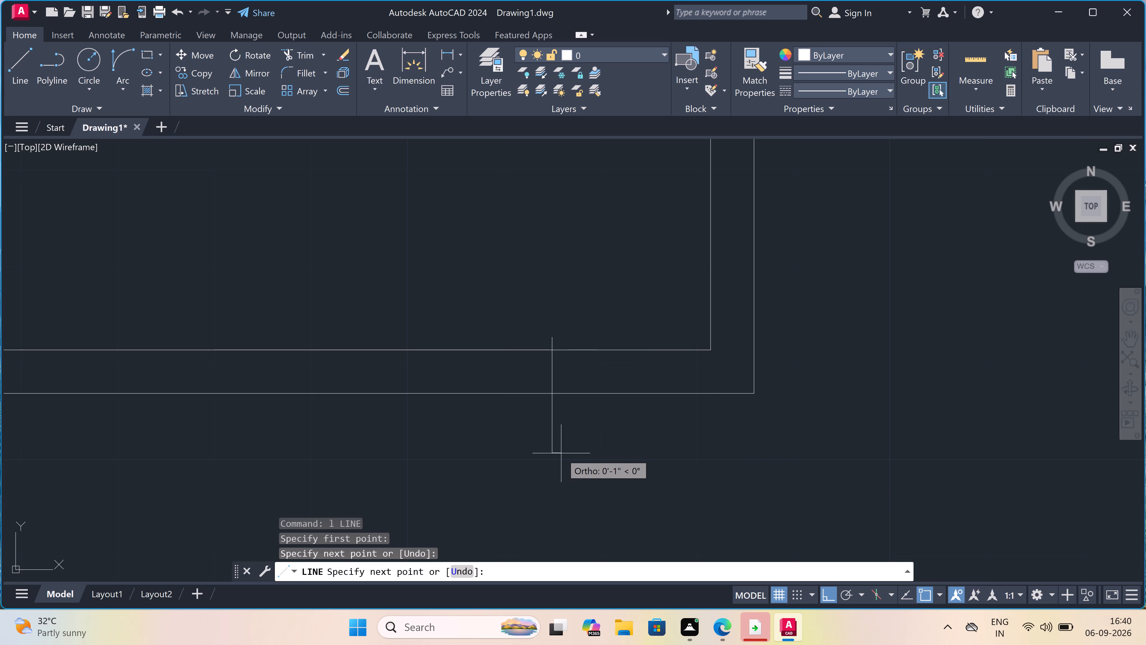
{"action": "key", "text": "Escape"}
{"action": "type", "text": "tr"}
{"action": "key", "text": "space"}
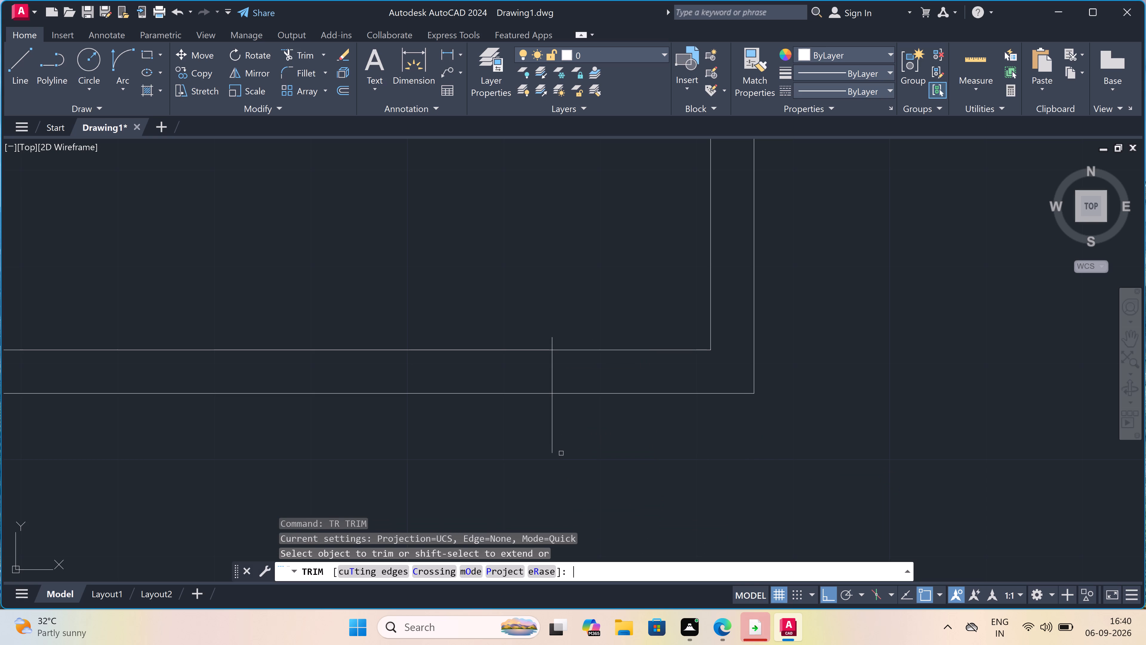
{"action": "left_click", "coordinate": [583, 431]}
{"action": "left_click", "coordinate": [422, 458]}
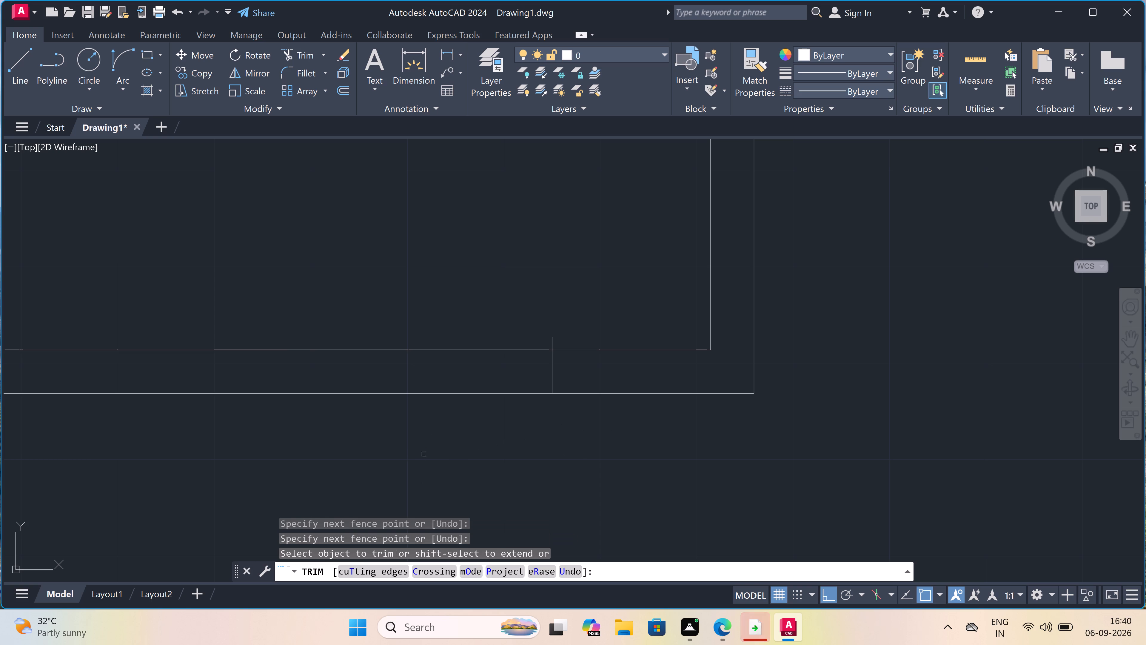
{"action": "left_click", "coordinate": [552, 345]}
{"action": "key", "text": "Escape"}
Draw the door leaf from about 2" down the partition's jamb line: 2" left, 3' up, 1" left and 3' down.
{"action": "type", "text": "l"}
{"action": "key", "text": "space"}
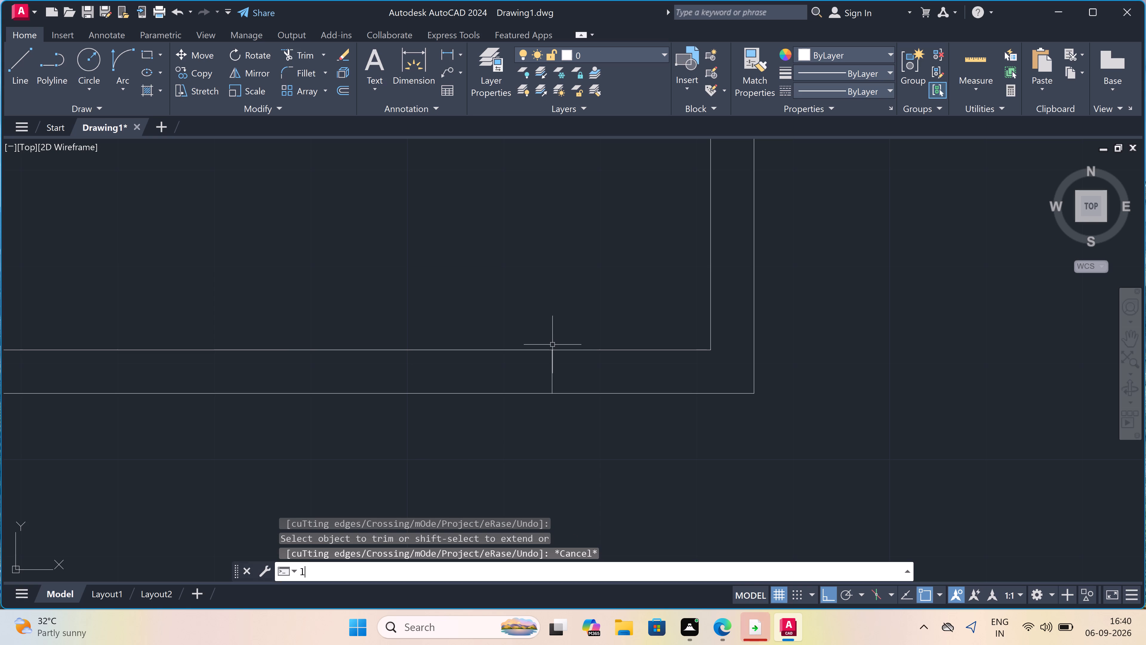
{"action": "left_click", "coordinate": [551, 370]}
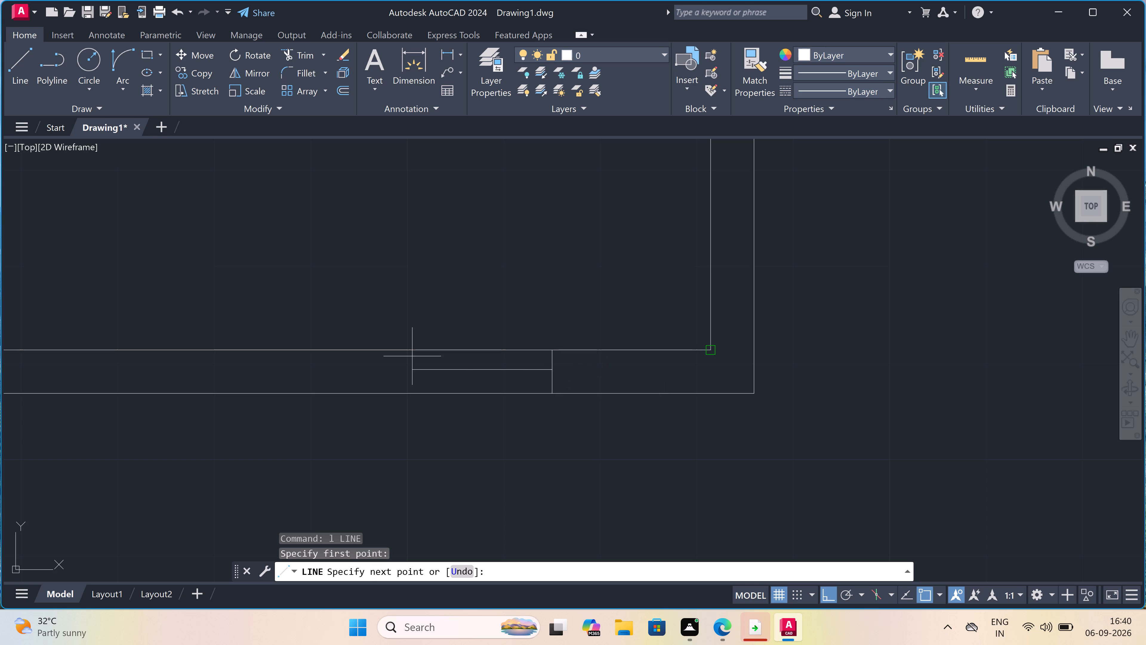
{"action": "type", "text": "2\""}
{"action": "key", "text": "space"}
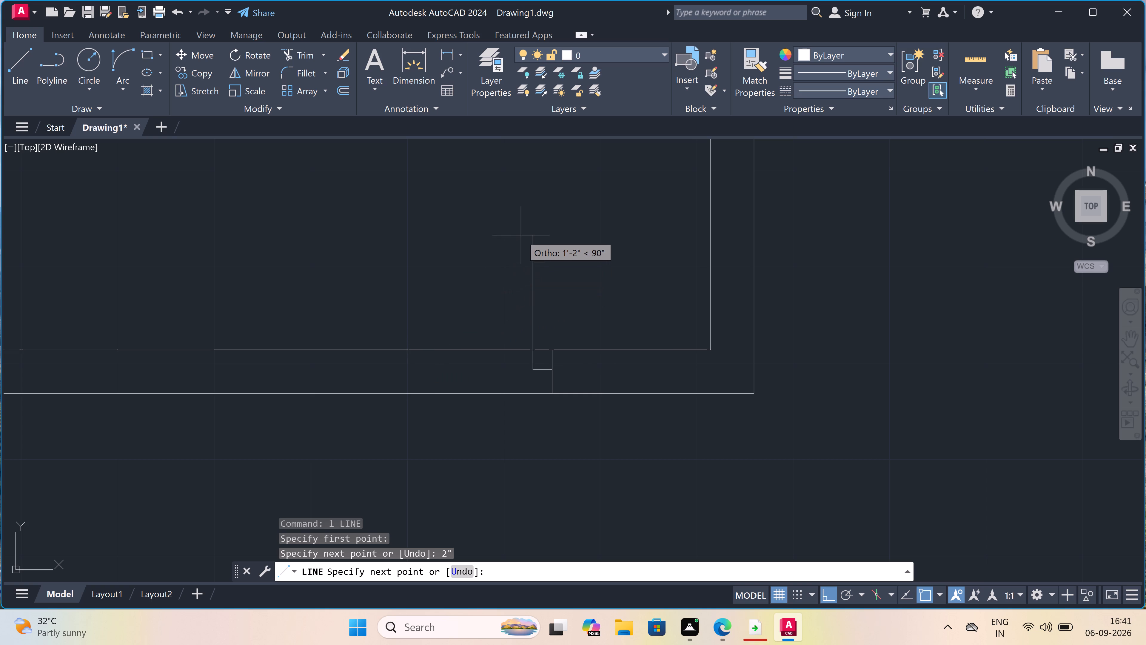
{"action": "type", "text": "3'"}
{"action": "key", "text": "space"}
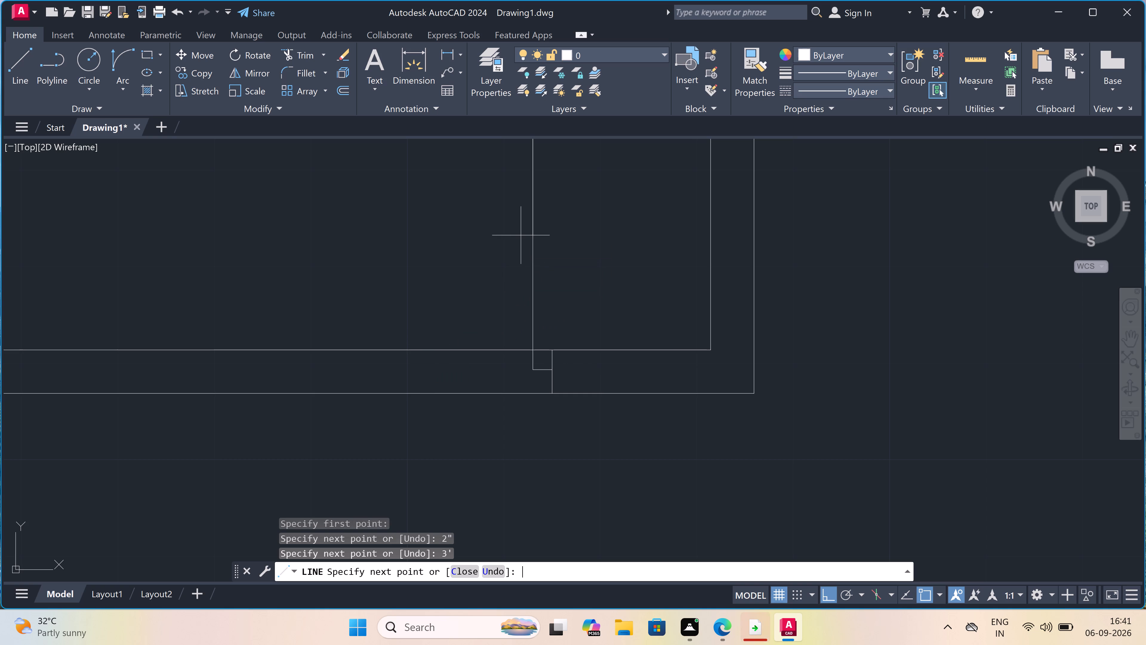
{"action": "scroll", "coordinate": [510, 226], "scroll_direction": "down", "scroll_amount": 5}
{"action": "scroll", "coordinate": [503, 179], "scroll_direction": "up", "scroll_amount": 2}
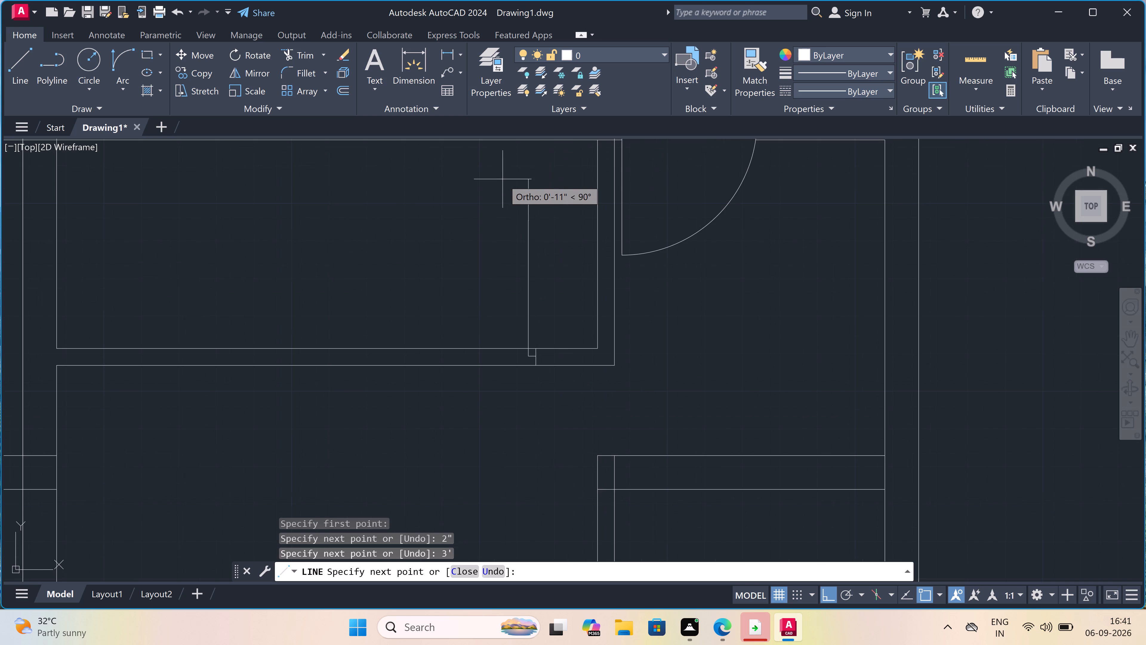
{"action": "scroll", "coordinate": [500, 182], "scroll_direction": "down", "scroll_amount": 2}
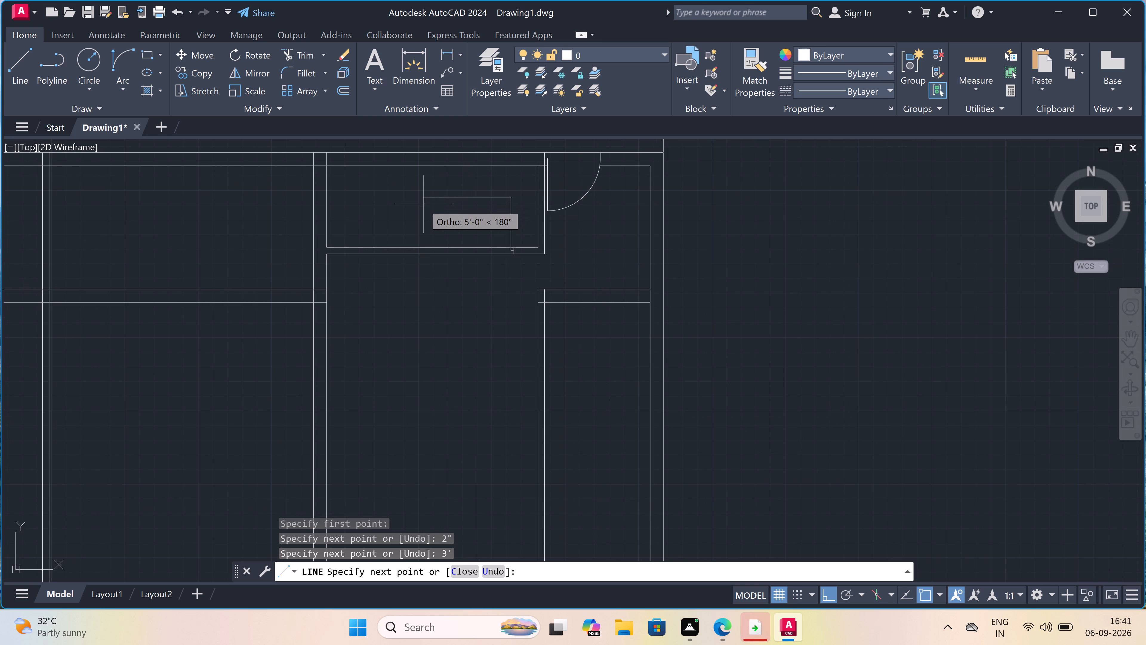
{"action": "scroll", "coordinate": [423, 204], "scroll_direction": "up", "scroll_amount": 2}
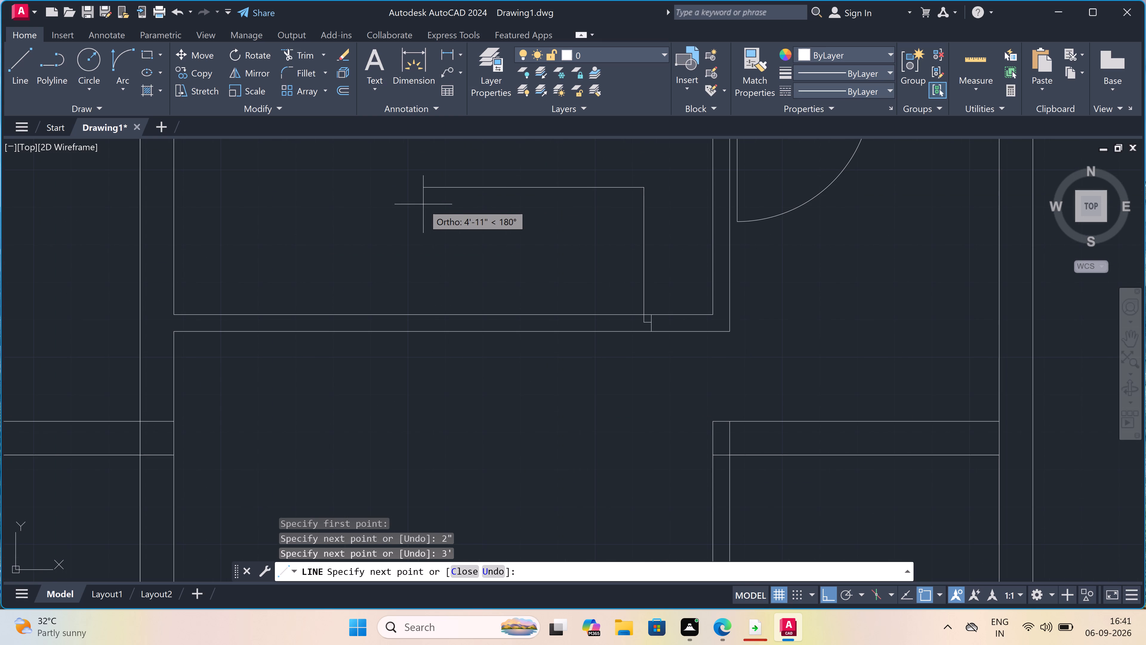
{"action": "type", "text": "1\""}
{"action": "key", "text": "space"}
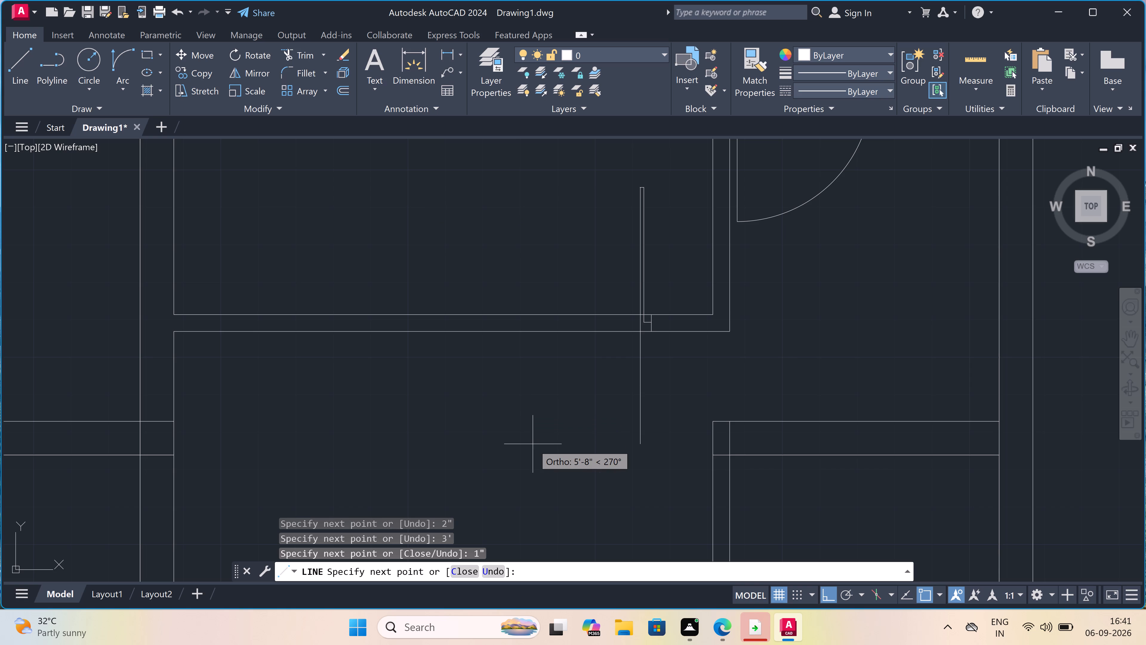
{"action": "key", "text": "3"}
{"action": "type", "text": "'"}
{"action": "key", "text": "space"}
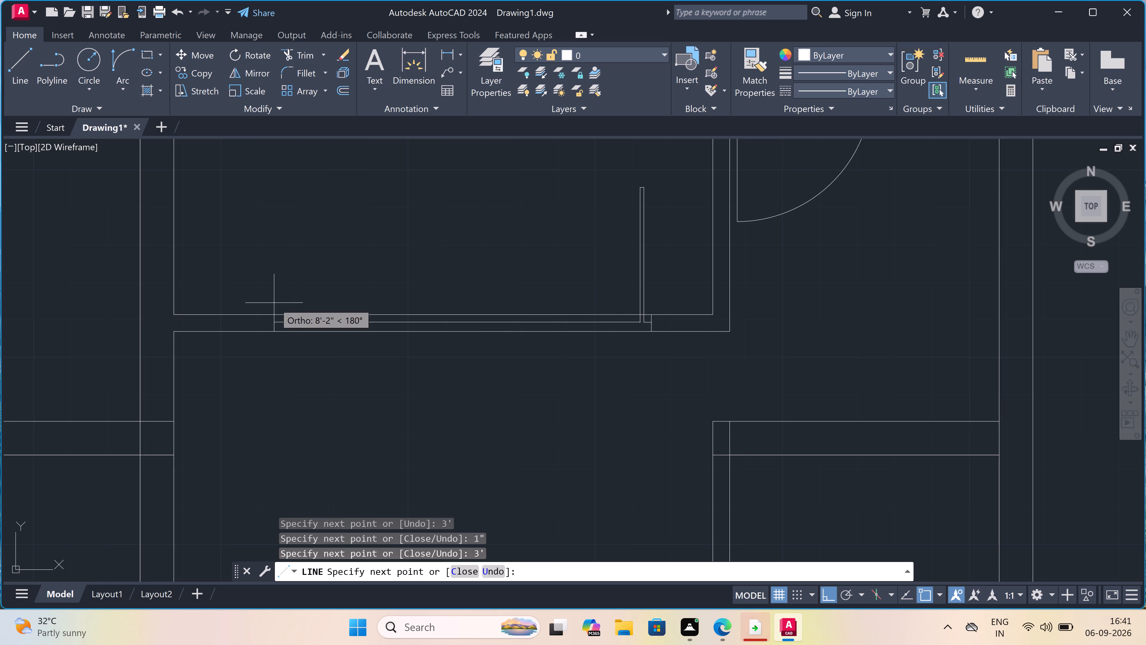
Continue from the leaf's foot with a 3' line leftward along the partition and vertical segments crossing both partition faces at its end.
{"action": "type", "text": "3'"}
{"action": "key", "text": "space"}
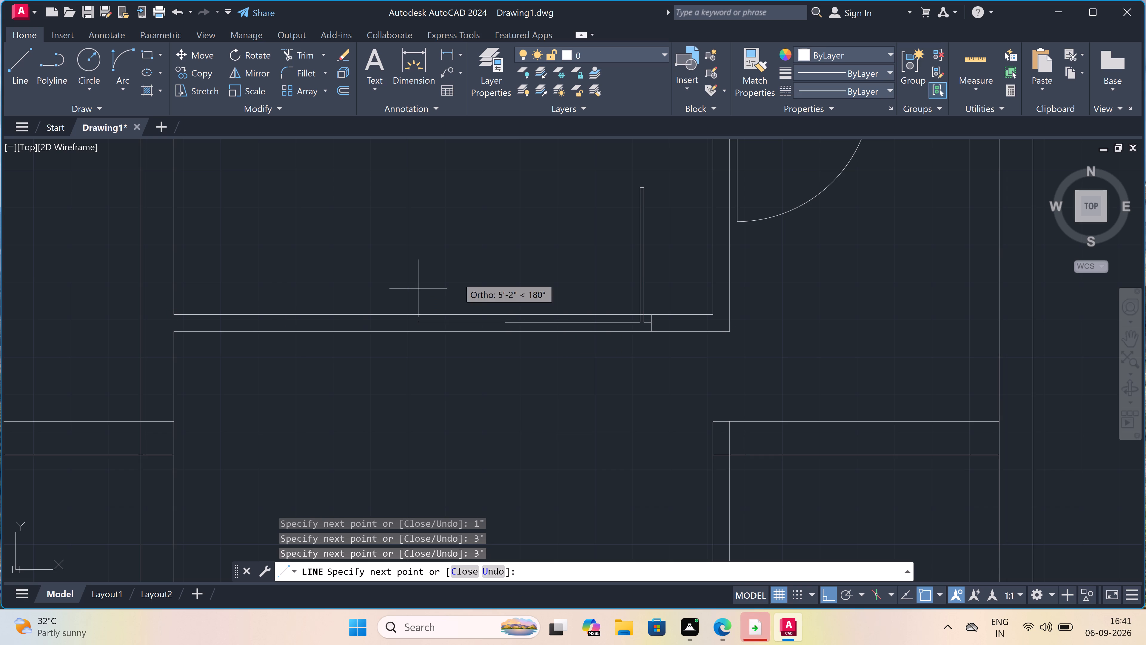
{"action": "scroll", "coordinate": [469, 274], "scroll_direction": "up", "scroll_amount": 2}
{"action": "left_click", "coordinate": [519, 307]}
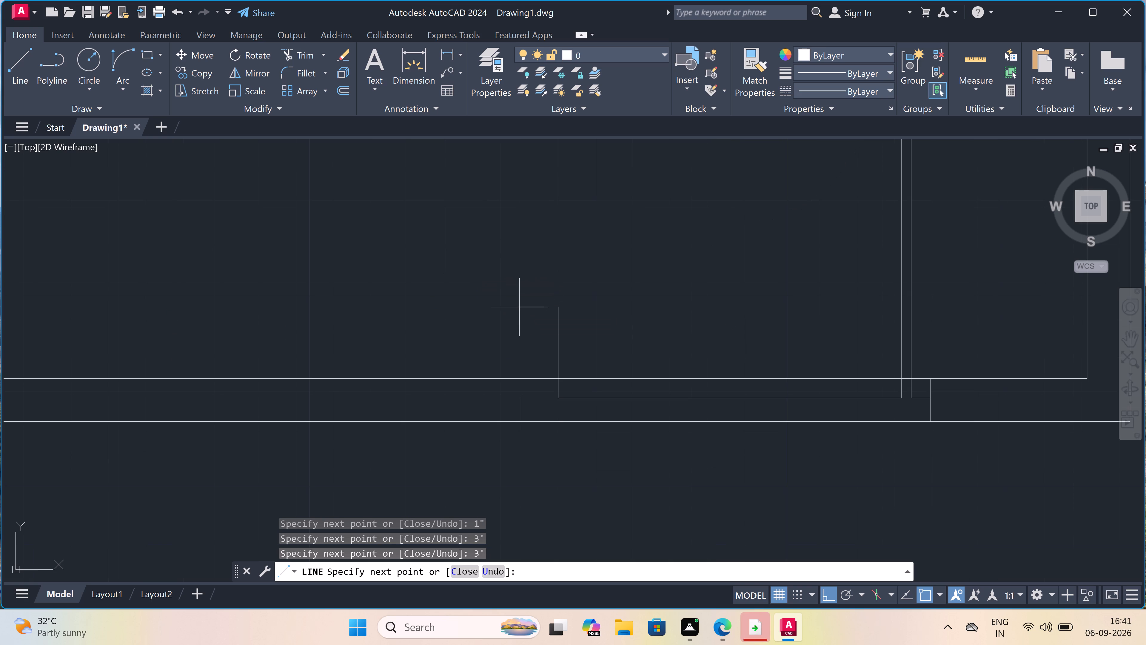
{"action": "left_click", "coordinate": [522, 473]}
{"action": "key", "text": "Escape"}
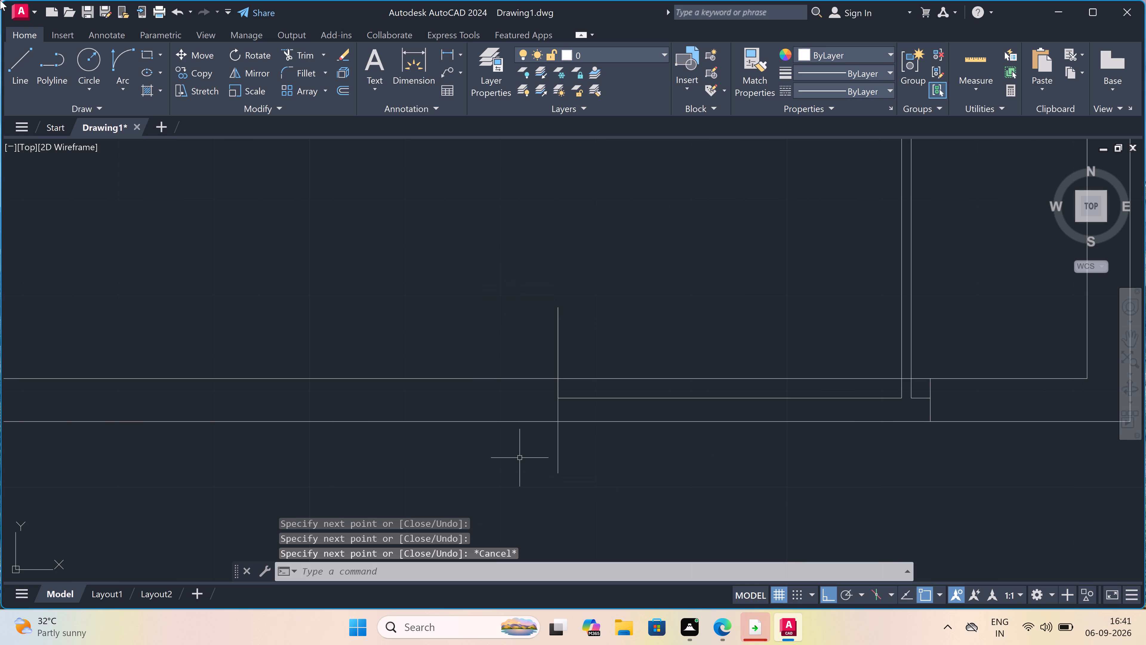
Draw the swing arc by start, end and direction, from the leaf's top-left corner to the left end of the 3' line.
{"action": "left_click", "coordinate": [122, 86]}
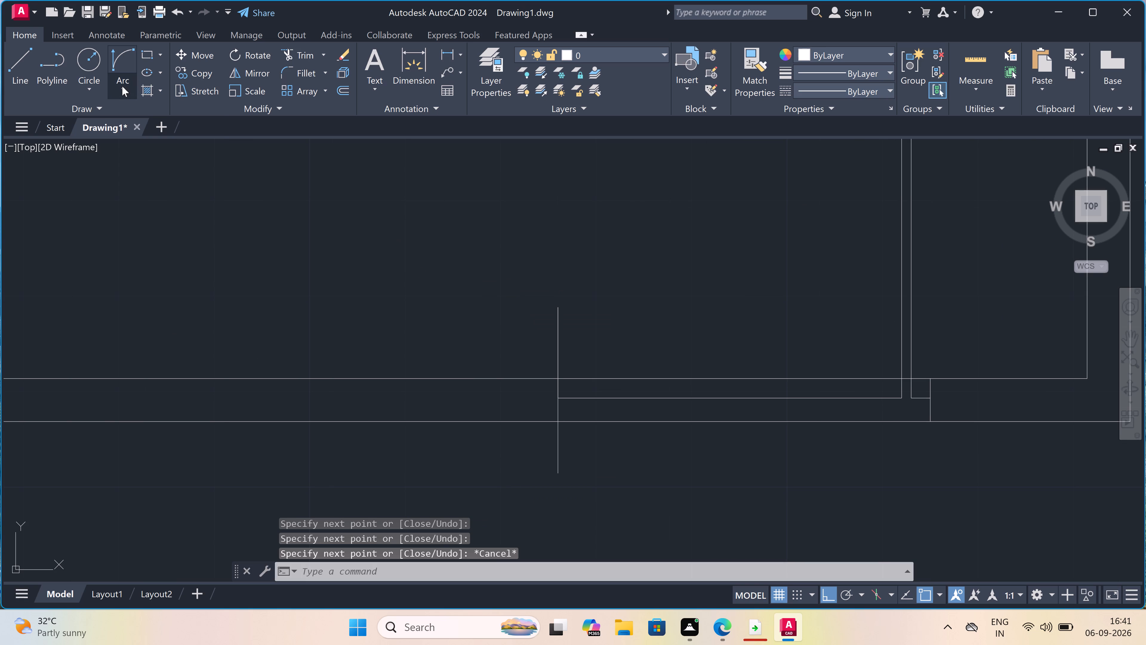
{"action": "left_click", "coordinate": [193, 272]}
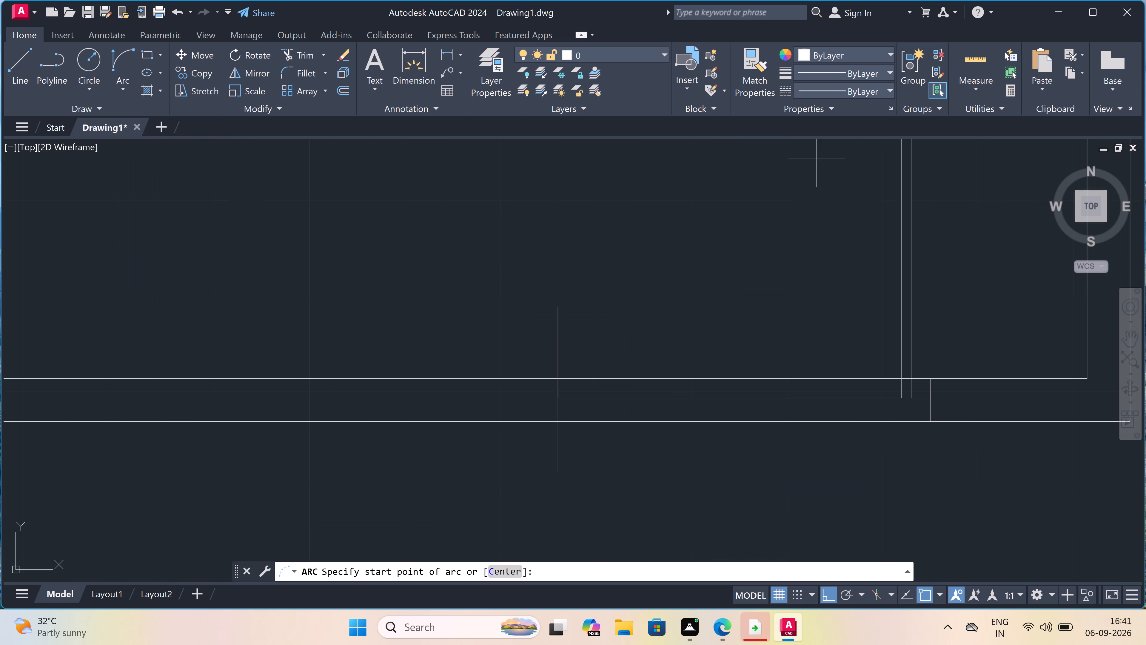
{"action": "scroll", "coordinate": [817, 158], "scroll_direction": "down", "scroll_amount": 4}
{"action": "scroll", "coordinate": [828, 139], "scroll_direction": "up", "scroll_amount": 2}
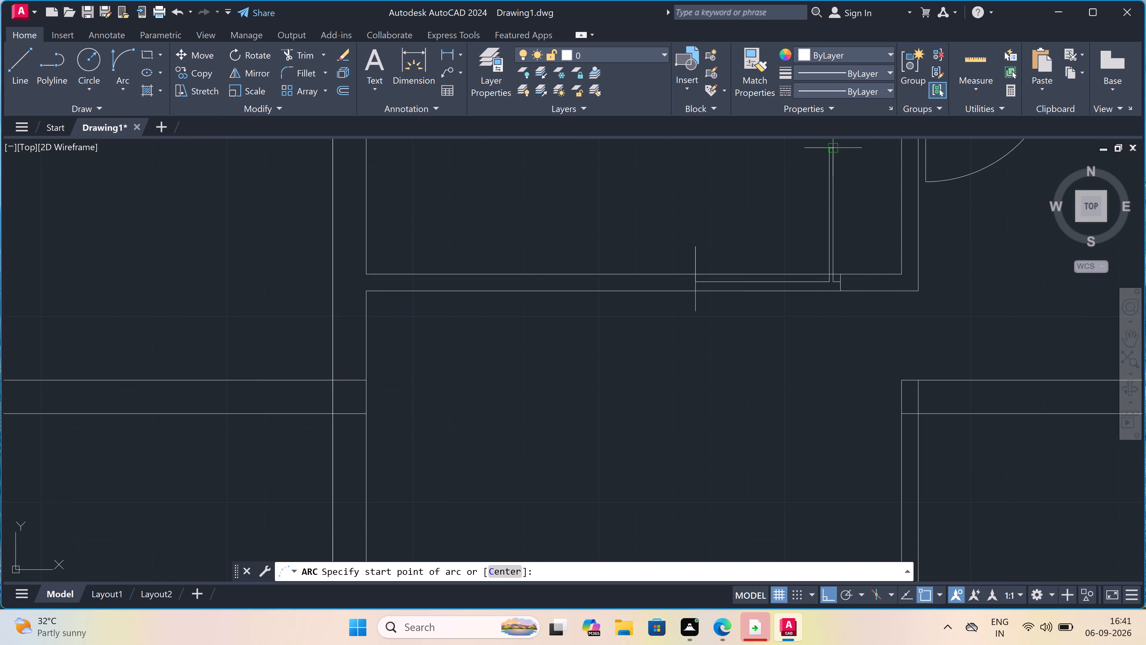
{"action": "left_click_drag", "start_coordinate": [830, 150], "coordinate": [829, 153]}
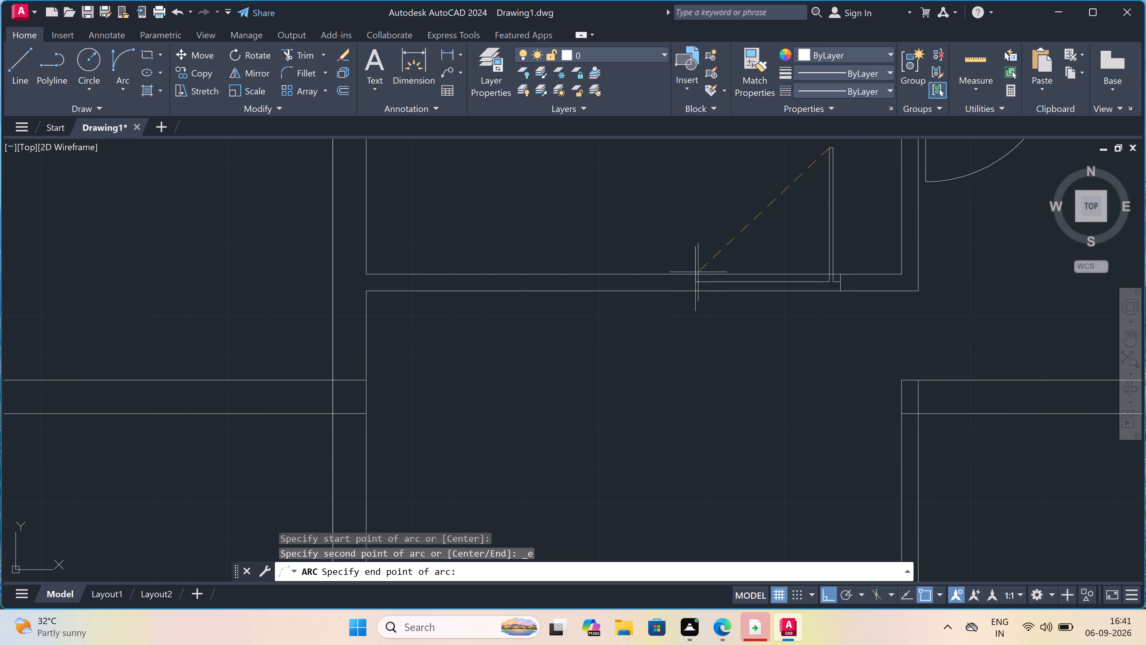
{"action": "left_click", "coordinate": [697, 280]}
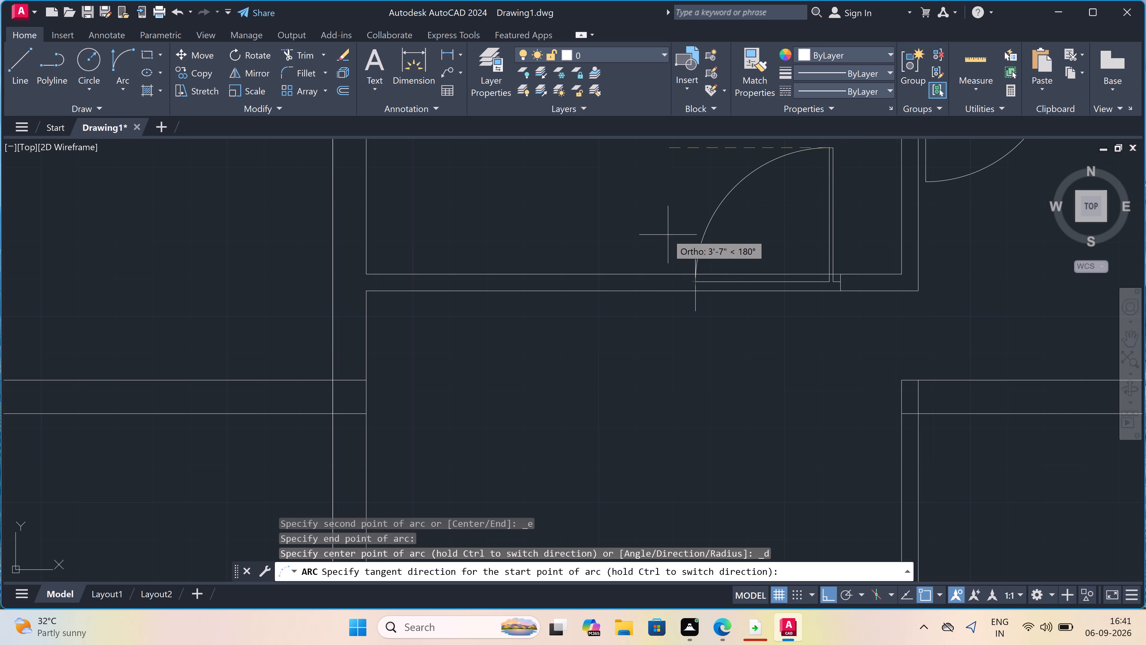
{"action": "left_click", "coordinate": [662, 224]}
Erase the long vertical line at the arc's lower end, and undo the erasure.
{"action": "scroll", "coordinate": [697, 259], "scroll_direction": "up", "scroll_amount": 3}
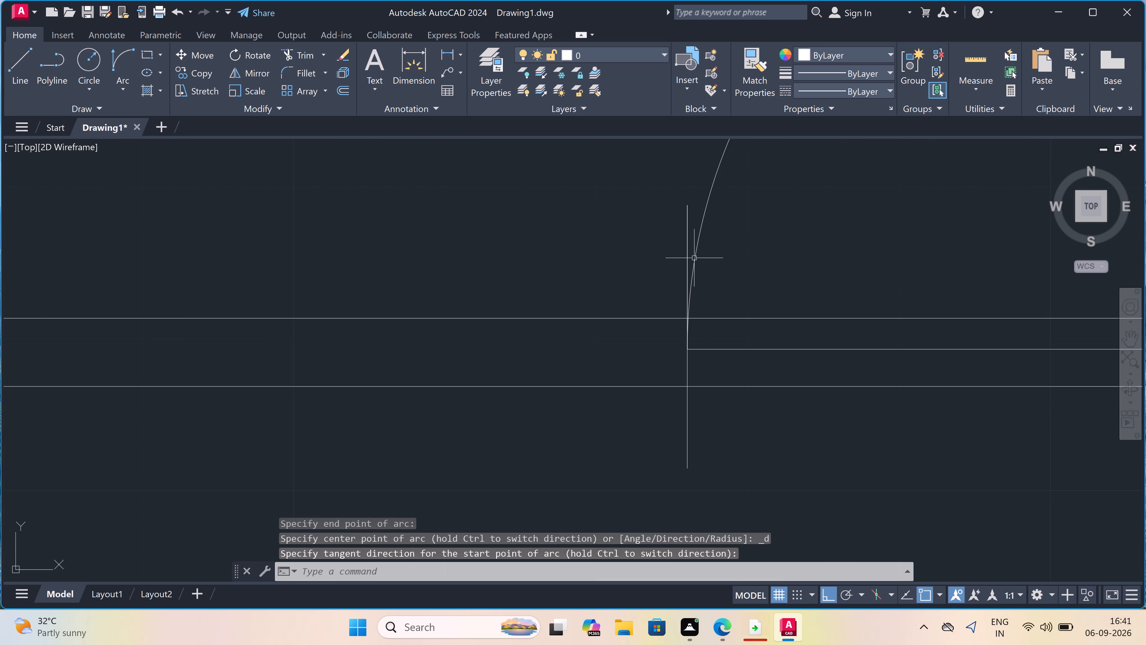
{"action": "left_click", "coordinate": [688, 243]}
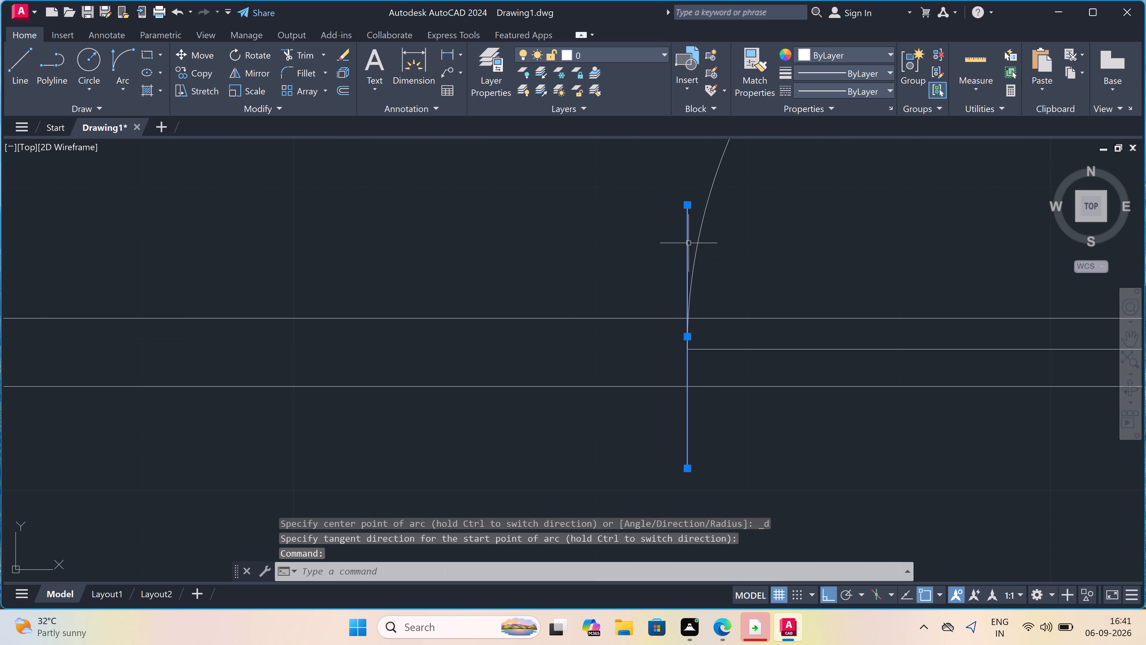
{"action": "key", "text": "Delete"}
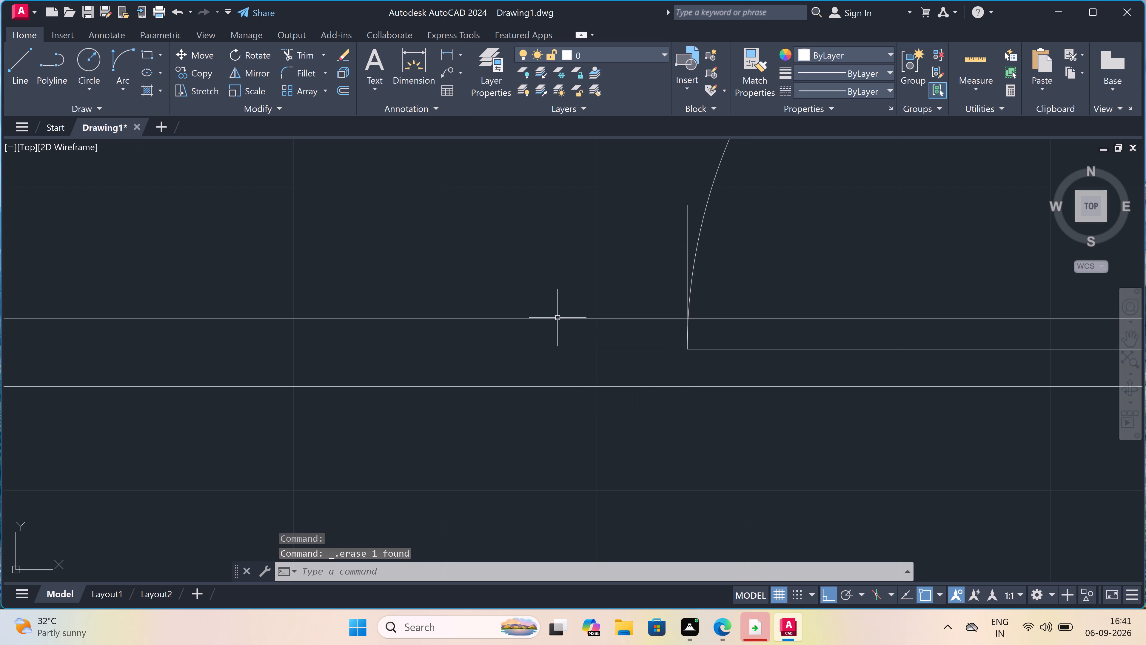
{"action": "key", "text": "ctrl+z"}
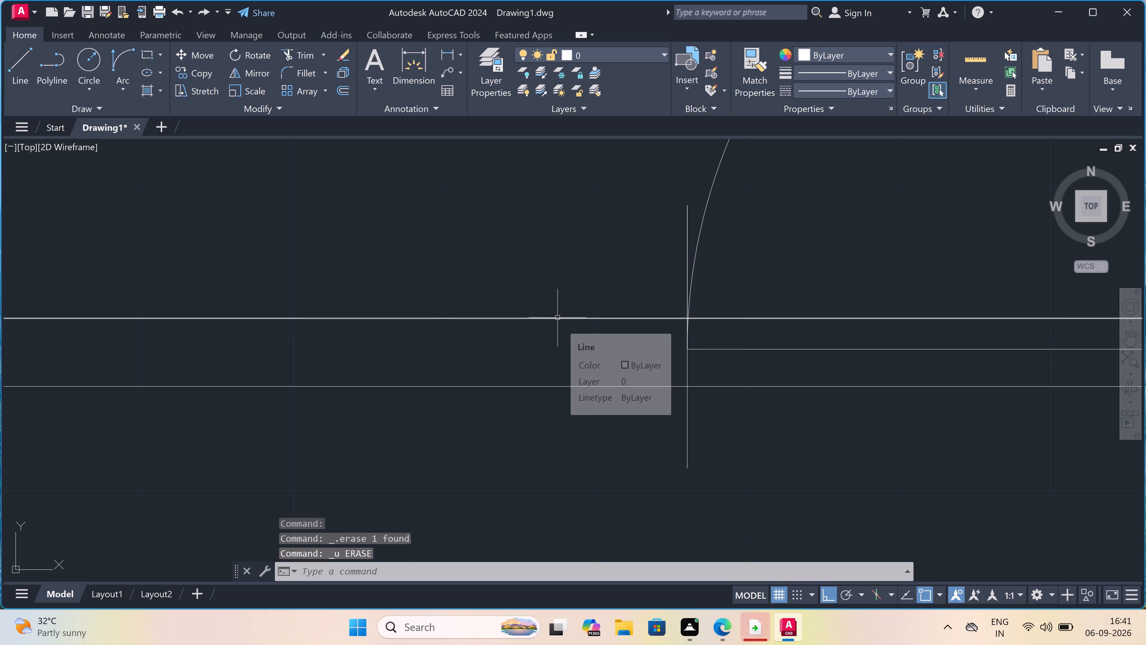
Trim off the part of the vertical line at the arc's lower end that extends below the partition.
{"action": "type", "text": "tr"}
{"action": "key", "text": "space"}
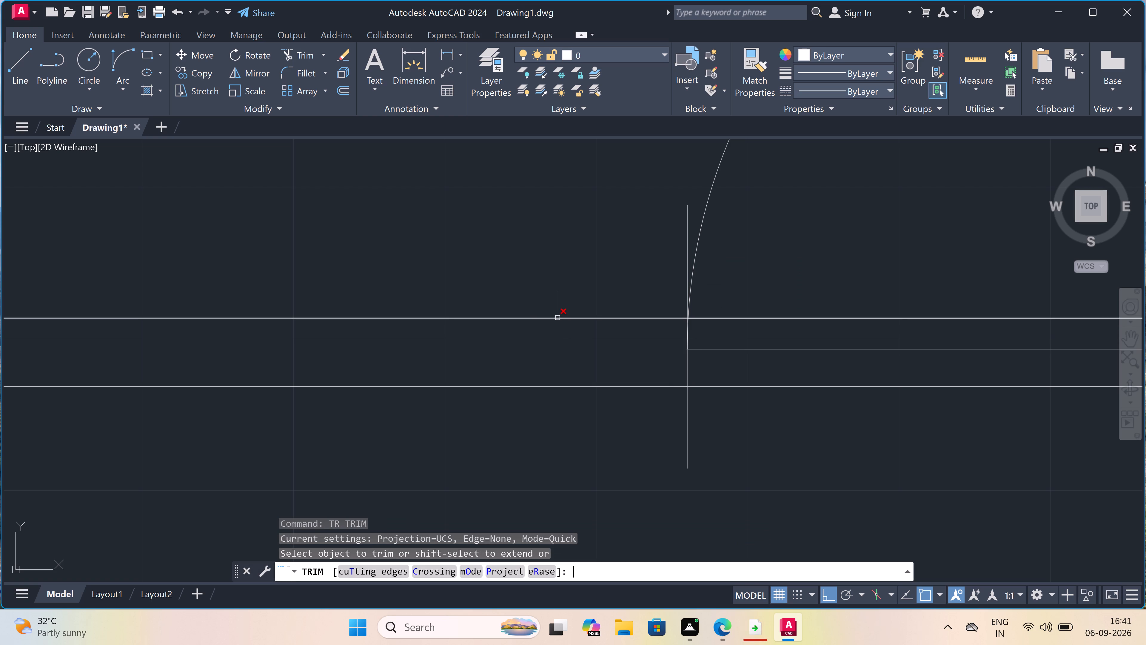
{"action": "left_click_drag", "start_coordinate": [725, 417], "coordinate": [720, 417]}
{"action": "left_click", "coordinate": [560, 421]}
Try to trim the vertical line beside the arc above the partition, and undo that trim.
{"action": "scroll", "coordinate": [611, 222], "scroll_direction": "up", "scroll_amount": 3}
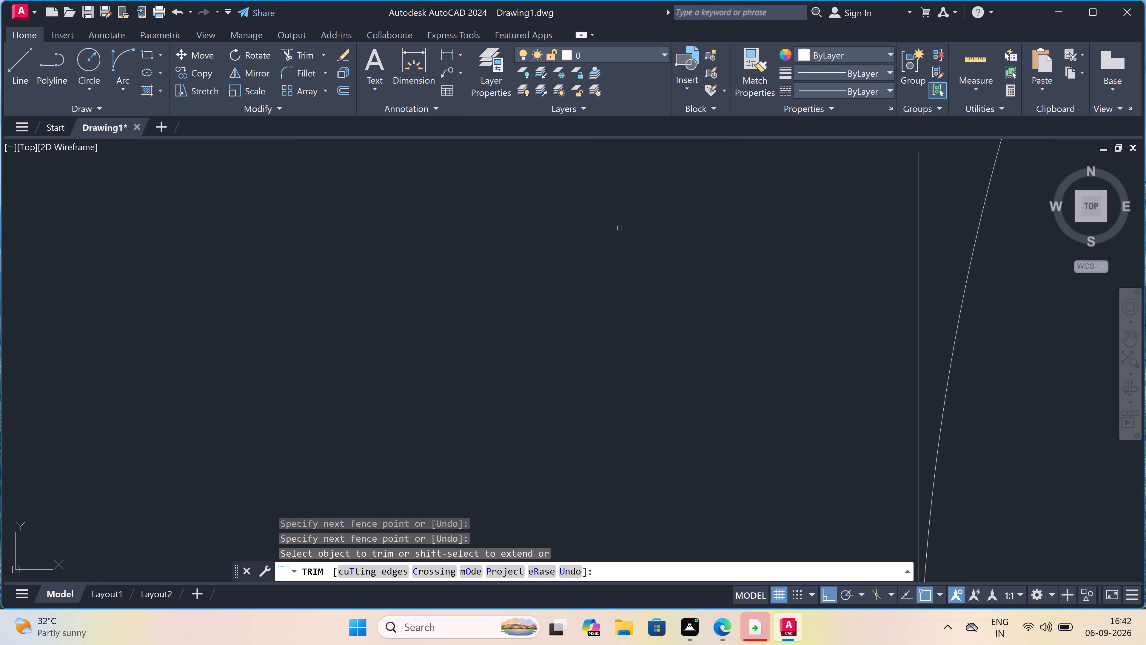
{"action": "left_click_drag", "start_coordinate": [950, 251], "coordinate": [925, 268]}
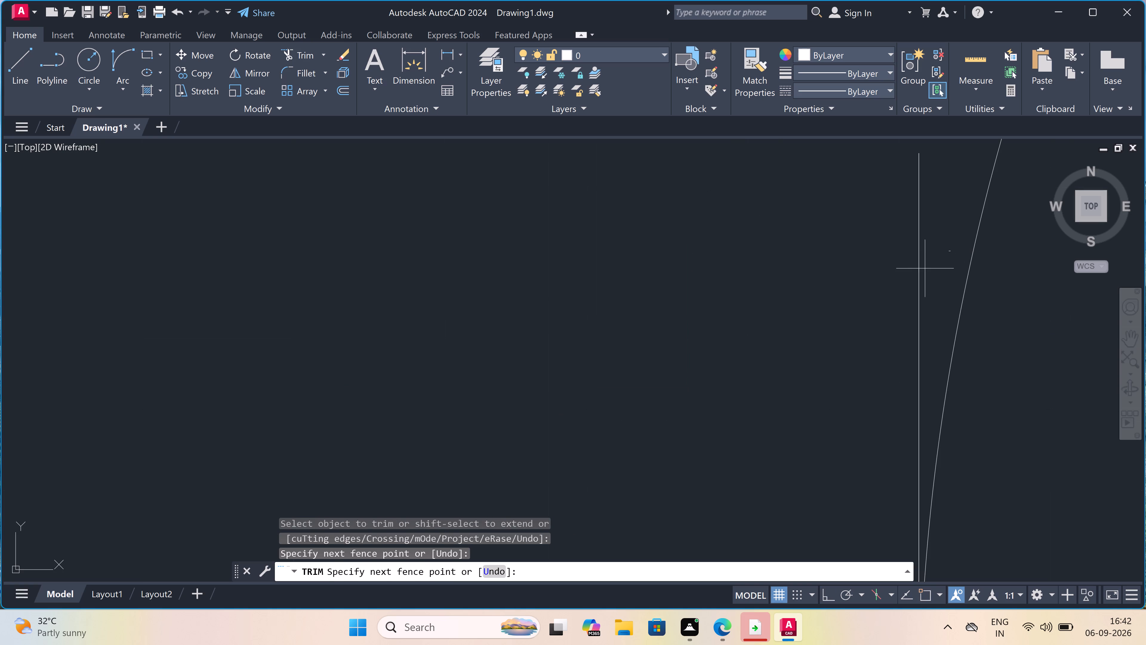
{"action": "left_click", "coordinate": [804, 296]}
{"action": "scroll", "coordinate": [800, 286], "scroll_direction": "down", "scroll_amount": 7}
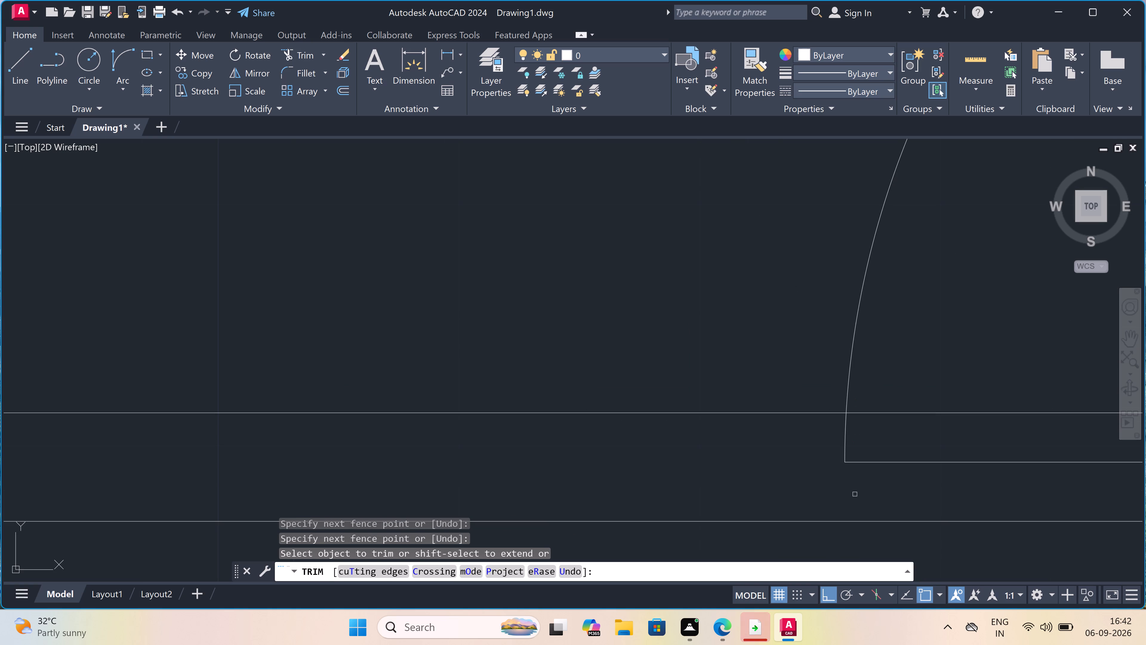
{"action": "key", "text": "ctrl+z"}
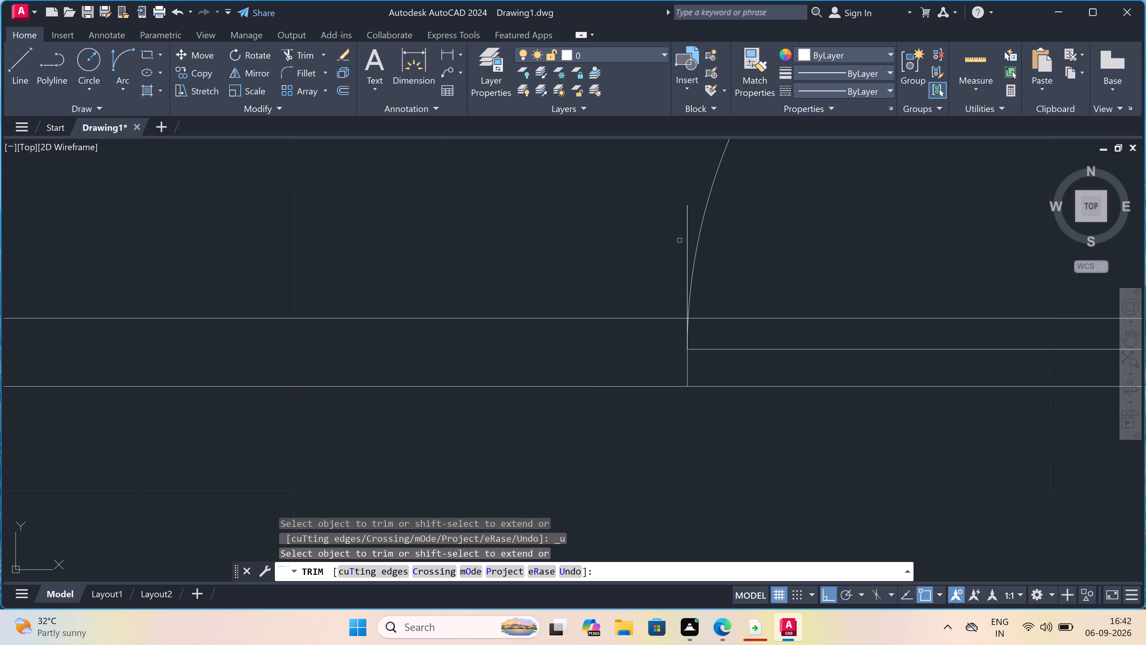
Trim away the vertical line beside the arc, both above the partition and between its two faces.
{"action": "triple_click", "coordinate": [686, 231]}
{"action": "left_click", "coordinate": [686, 231]}
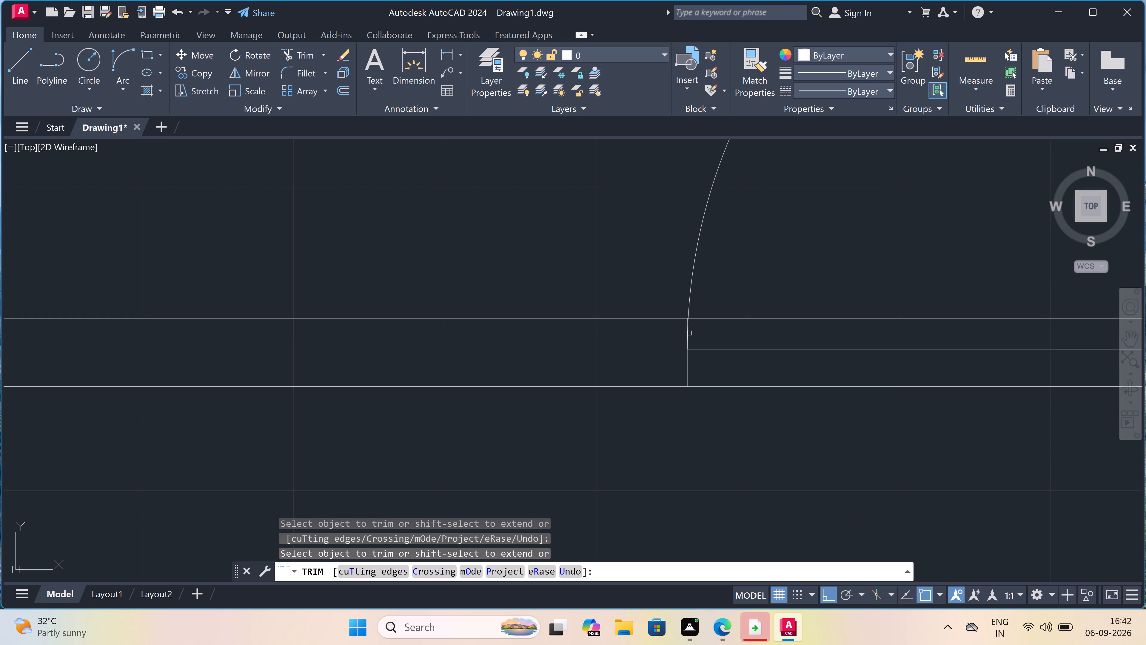
{"action": "scroll", "coordinate": [686, 330], "scroll_direction": "up", "scroll_amount": 6}
{"action": "scroll", "coordinate": [676, 269], "scroll_direction": "up", "scroll_amount": 4}
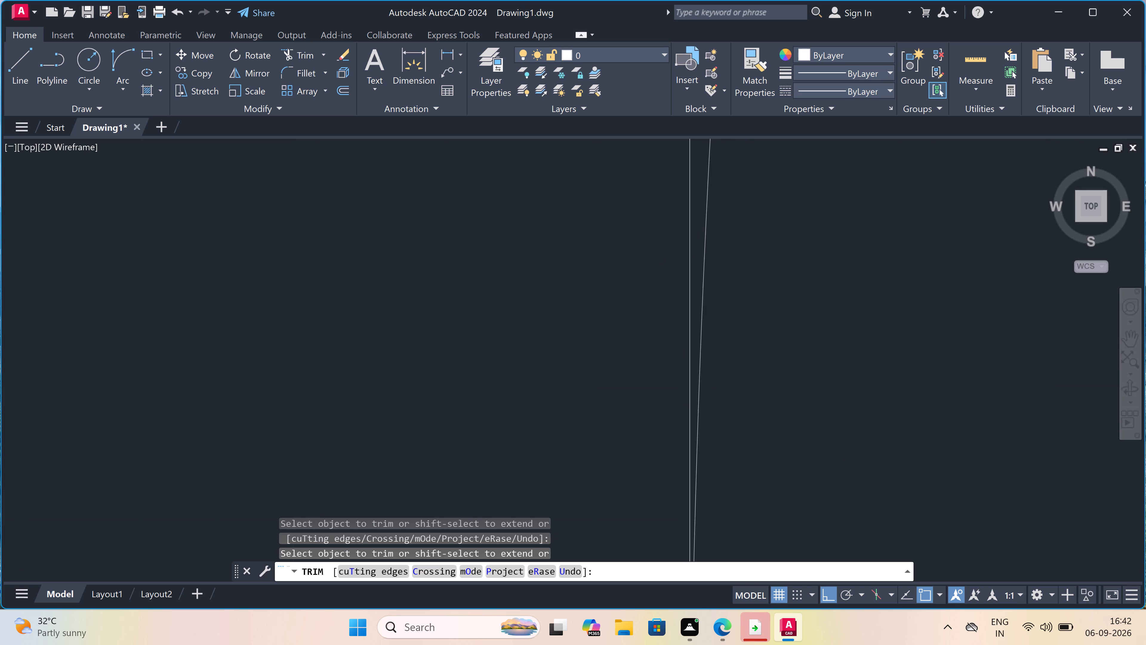
{"action": "left_click", "coordinate": [726, 193]}
{"action": "left_click", "coordinate": [685, 210]}
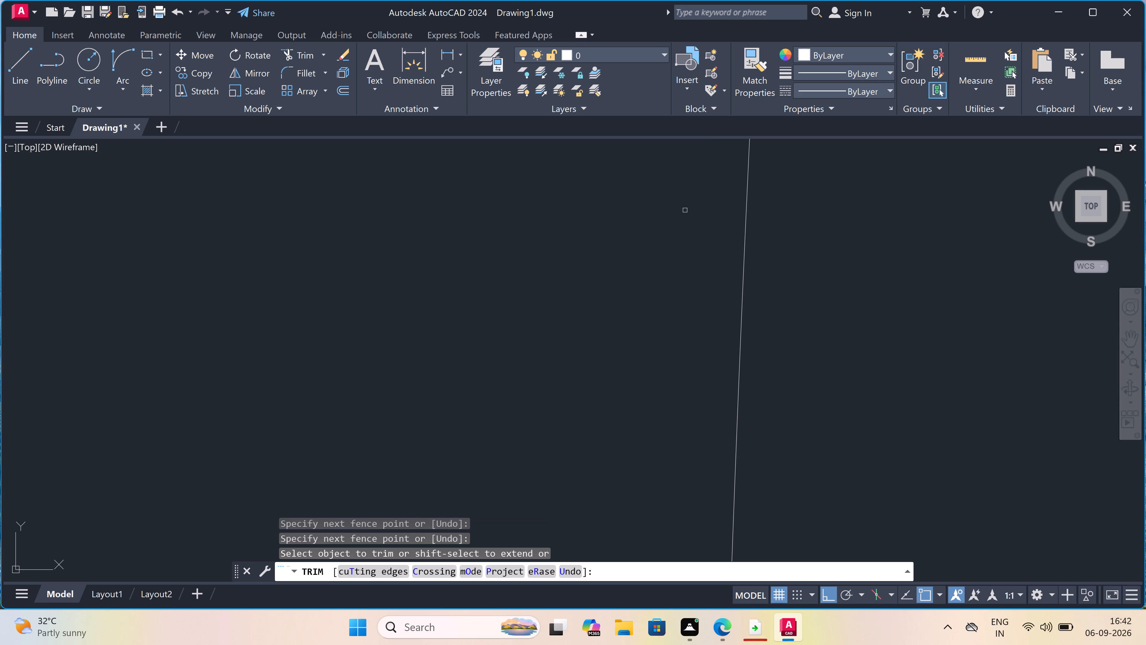
{"action": "key", "text": "Escape"}
{"action": "scroll", "coordinate": [685, 210], "scroll_direction": "down", "scroll_amount": 10}
{"action": "scroll", "coordinate": [676, 243], "scroll_direction": "up", "scroll_amount": 2}
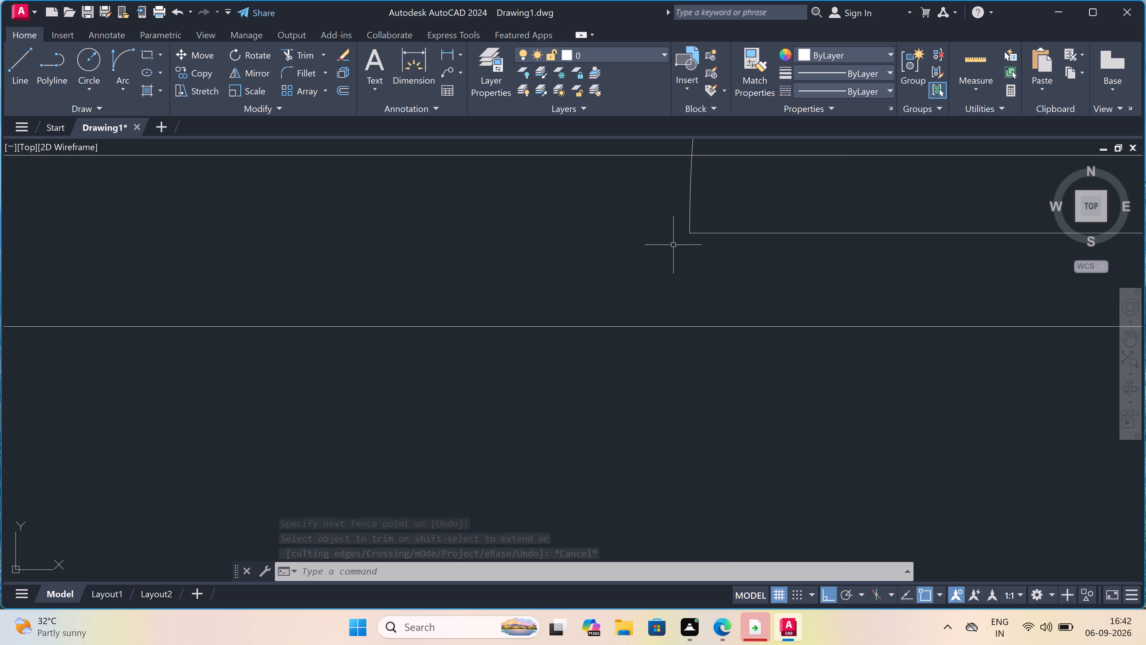
{"action": "key", "text": "Escape"}
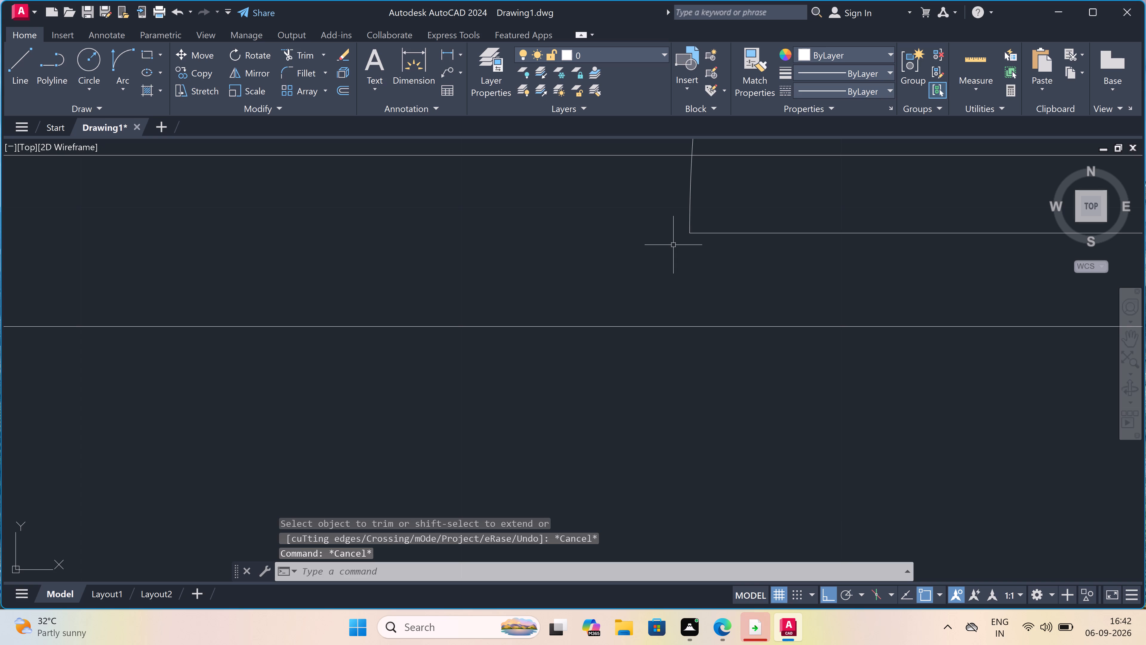
Draw a line 2" outward from the arc's lower end, continuing as a vertical jamb line that crosses both faces of the partition.
{"action": "type", "text": "l"}
{"action": "key", "text": "space"}
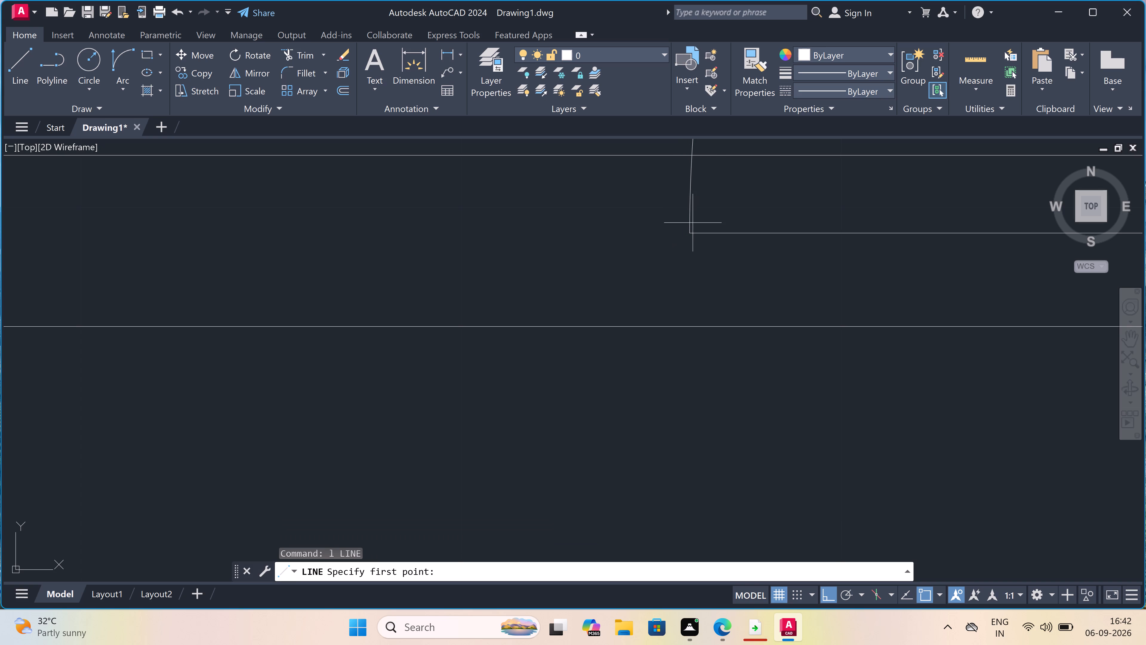
{"action": "left_click_drag", "start_coordinate": [688, 231], "coordinate": [681, 235]}
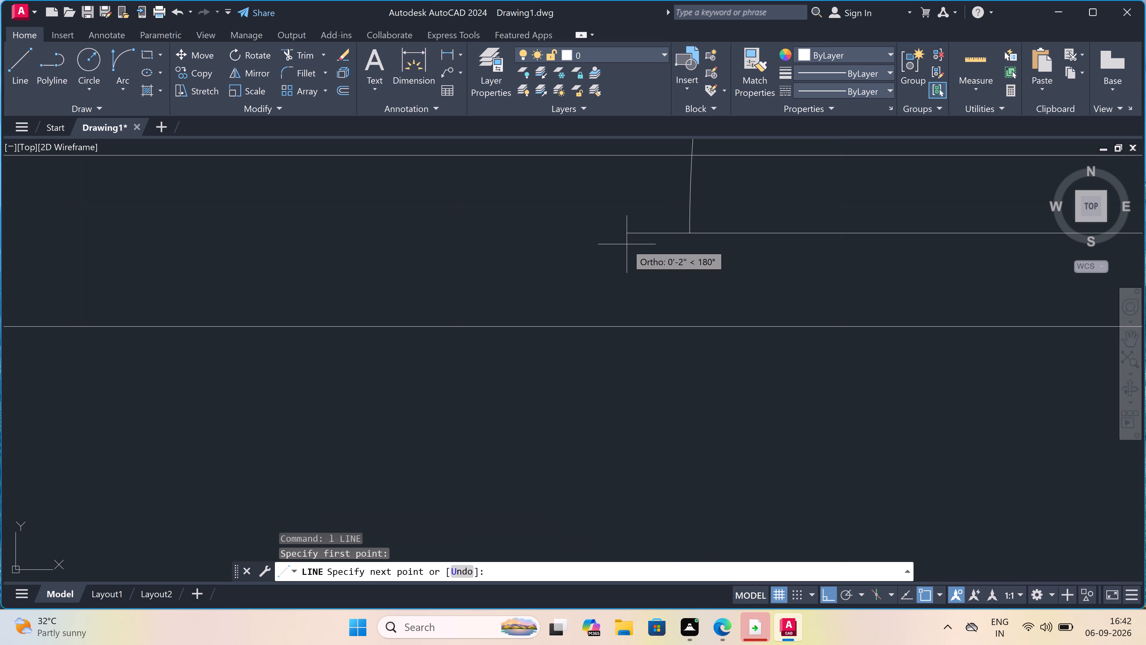
{"action": "type", "text": "2\""}
{"action": "key", "text": "space"}
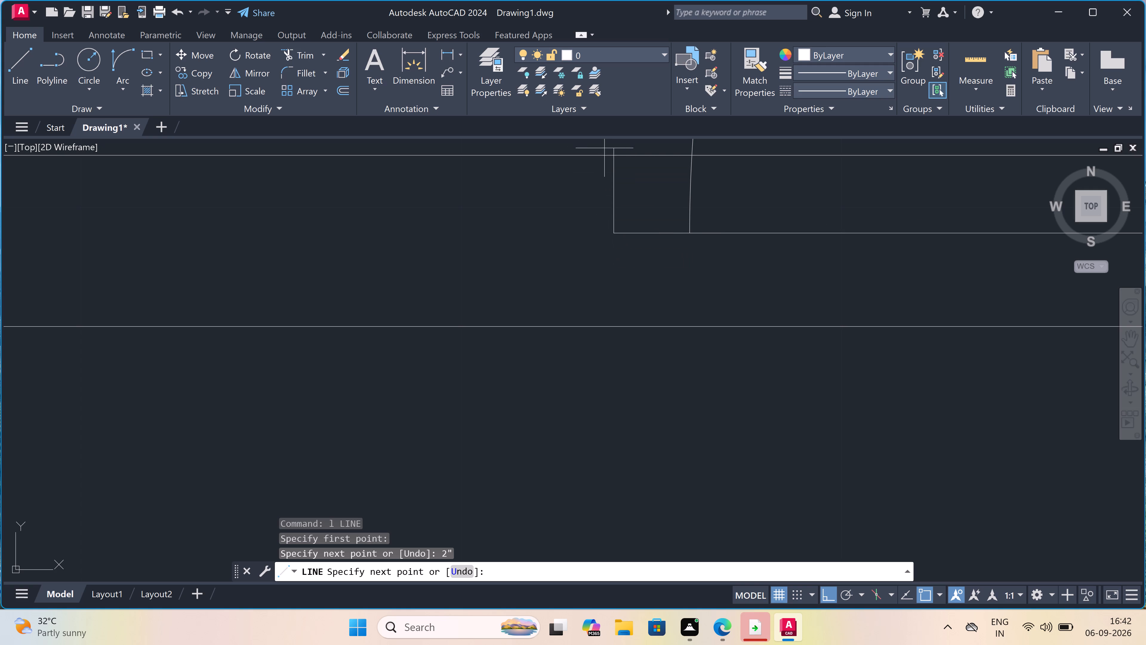
{"action": "left_click", "coordinate": [615, 146]}
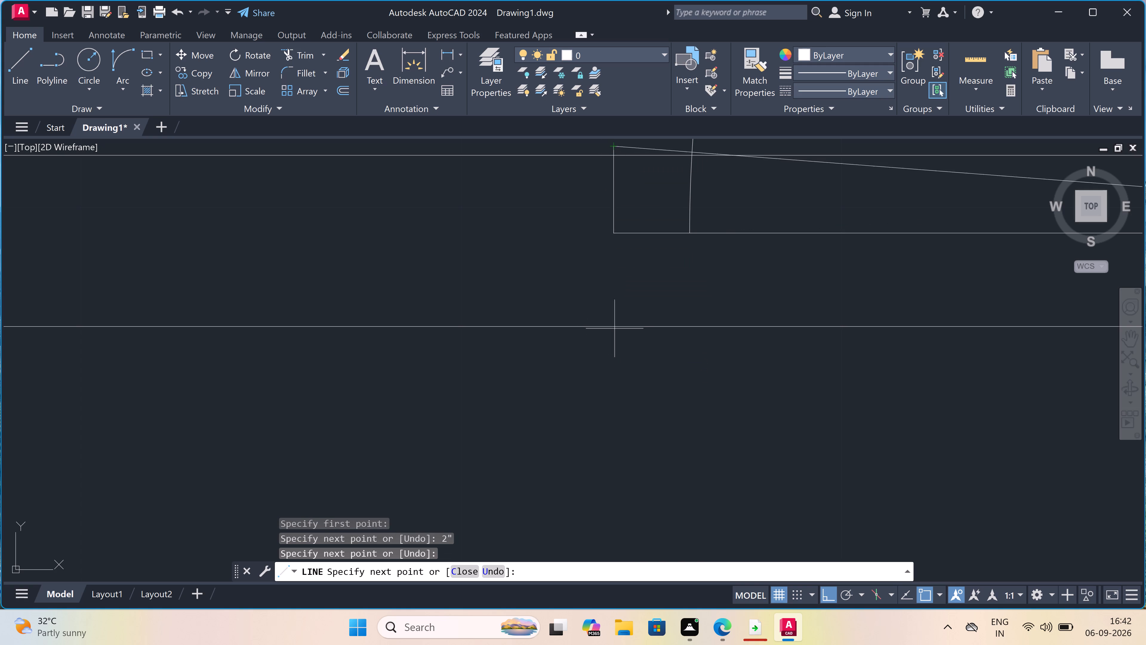
{"action": "left_click", "coordinate": [611, 348]}
{"action": "key", "text": "Escape"}
Trim the new jamb line's overruns below and above the partition's two faces.
{"action": "type", "text": "tr"}
{"action": "key", "text": "space"}
{"action": "left_click", "coordinate": [611, 348]}
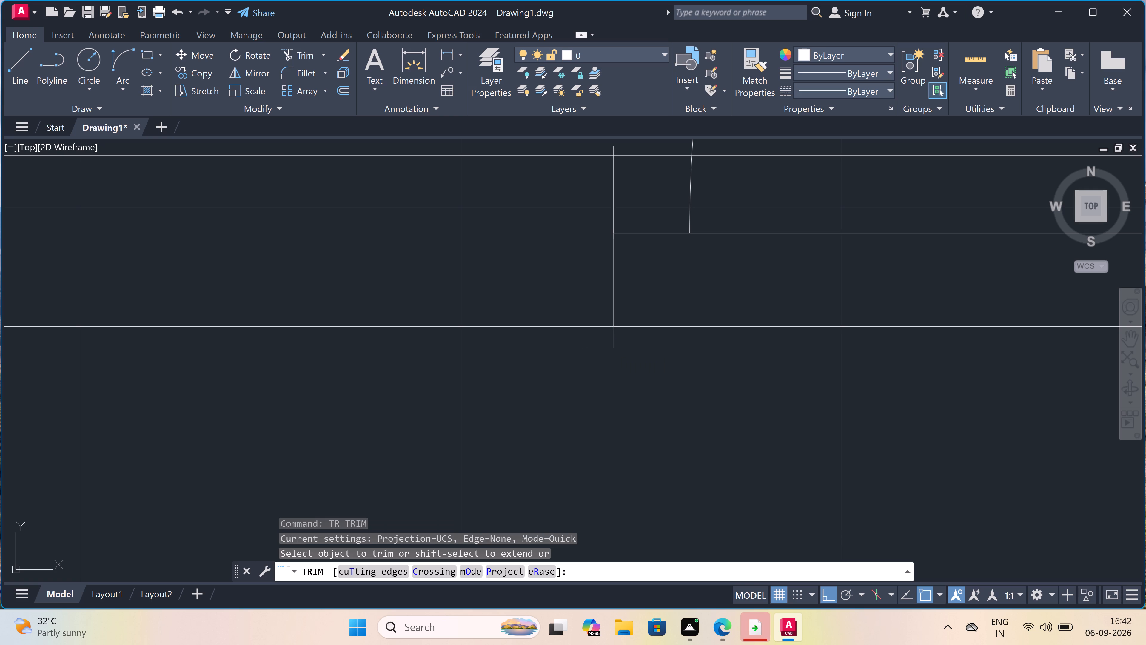
{"action": "left_click", "coordinate": [610, 340]}
{"action": "left_click", "coordinate": [628, 340]}
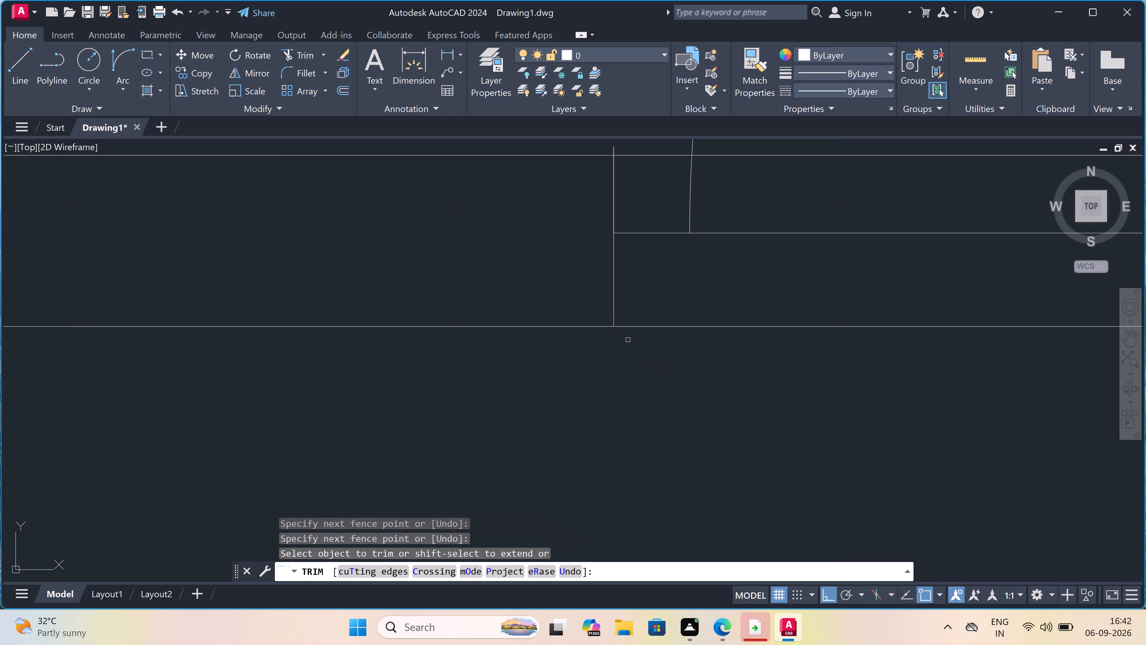
{"action": "scroll", "coordinate": [631, 344], "scroll_direction": "down", "scroll_amount": 3}
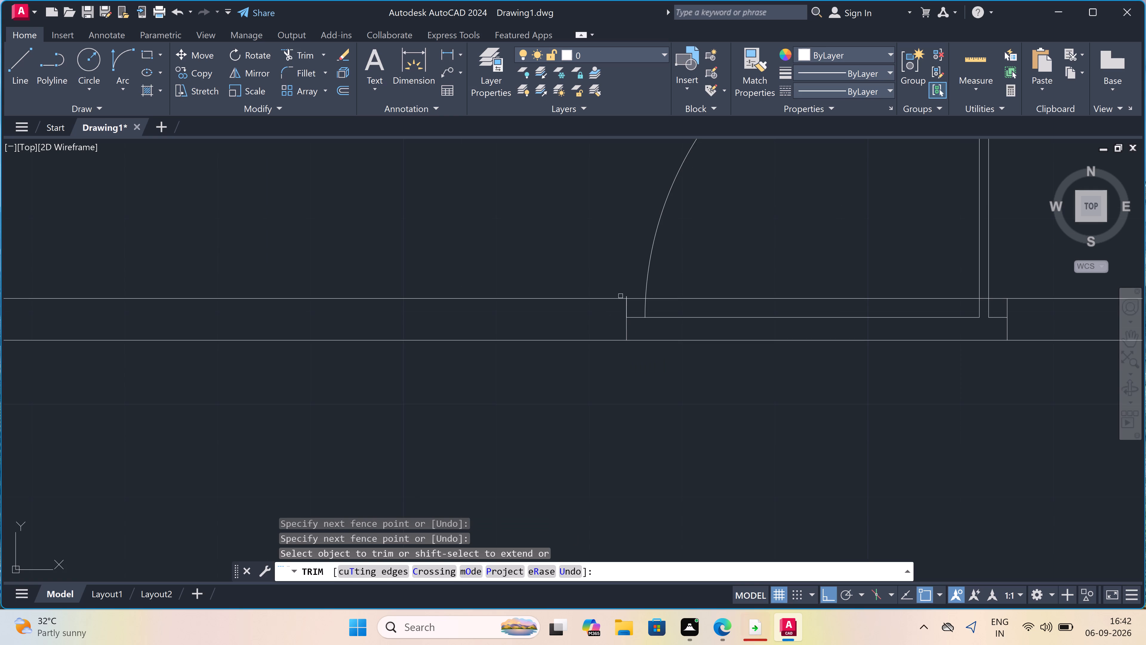
{"action": "scroll", "coordinate": [625, 299], "scroll_direction": "up", "scroll_amount": 9}
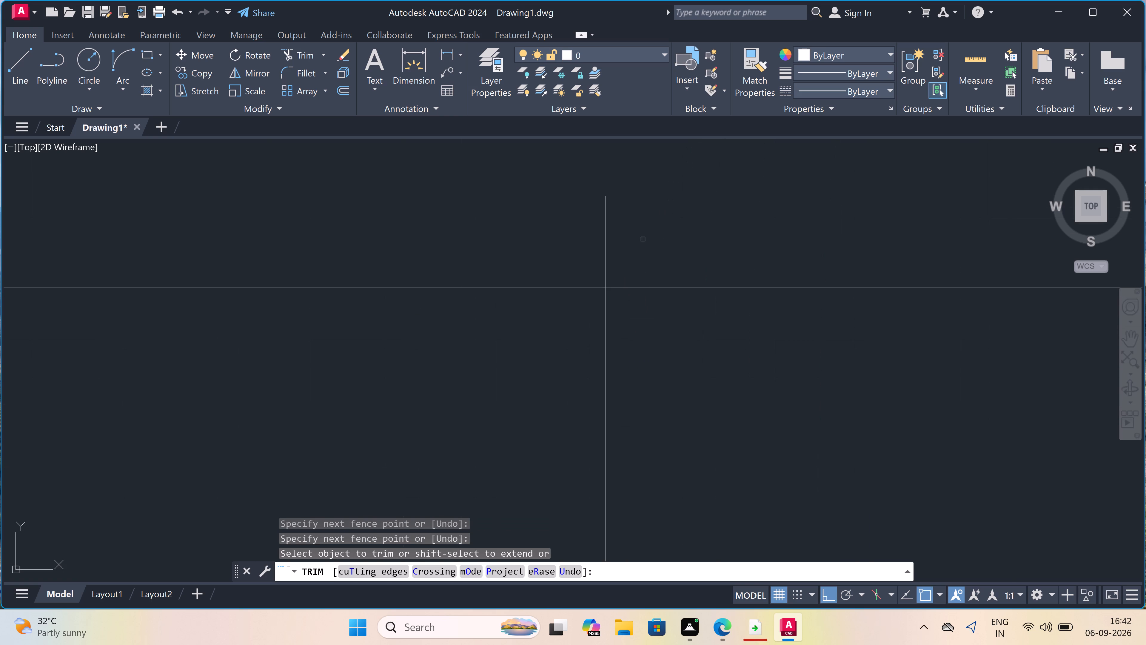
{"action": "left_click", "coordinate": [643, 239]}
{"action": "left_click", "coordinate": [640, 241]}
{"action": "left_click", "coordinate": [566, 253]}
{"action": "left_click", "coordinate": [713, 248]}
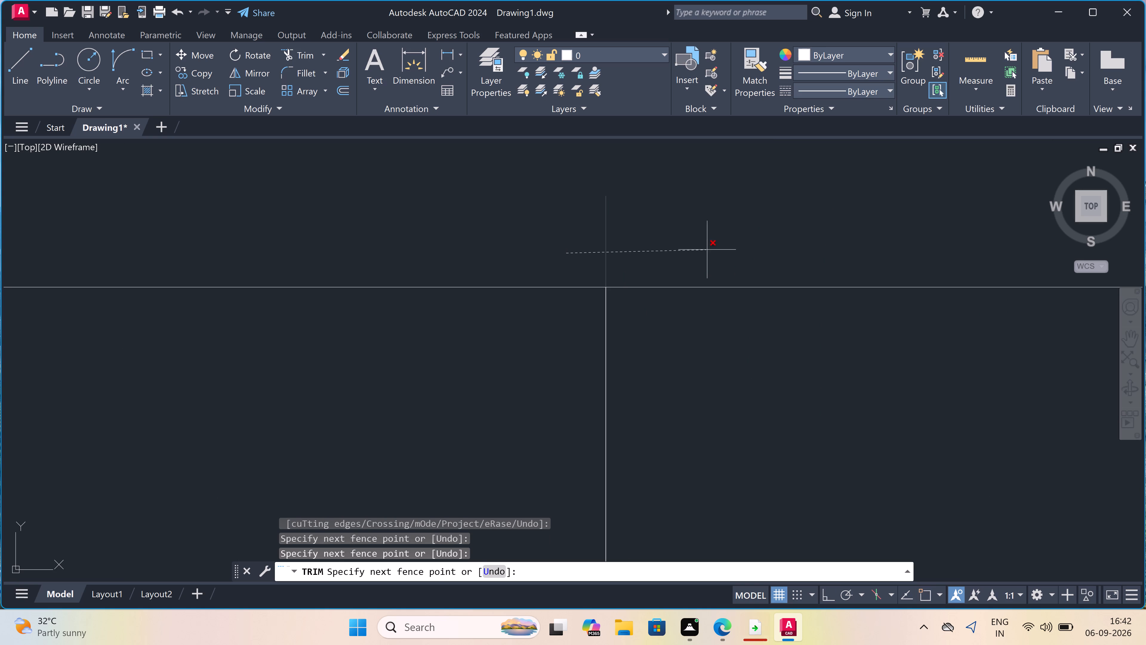
{"action": "key", "text": "Escape"}
Extend the door's horizontal base line across the bottom of the leaf to meet the short line at the hinge-side jamb.
{"action": "scroll", "coordinate": [713, 248], "scroll_direction": "down", "scroll_amount": 11}
{"action": "scroll", "coordinate": [745, 255], "scroll_direction": "down", "scroll_amount": 2}
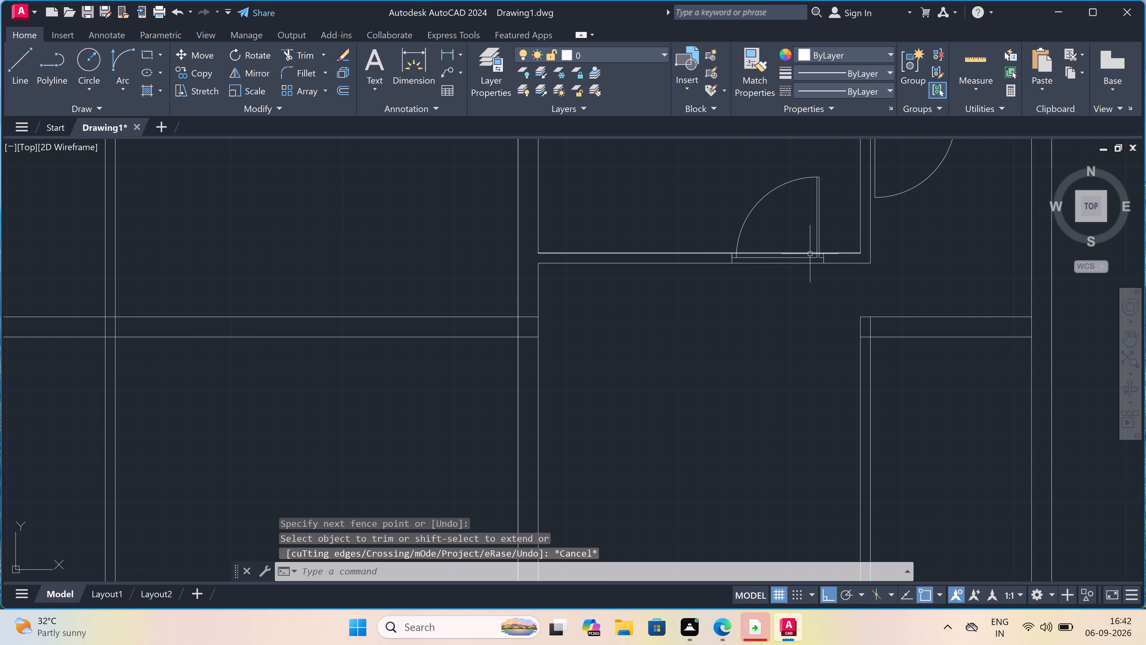
{"action": "scroll", "coordinate": [811, 255], "scroll_direction": "up", "scroll_amount": 6}
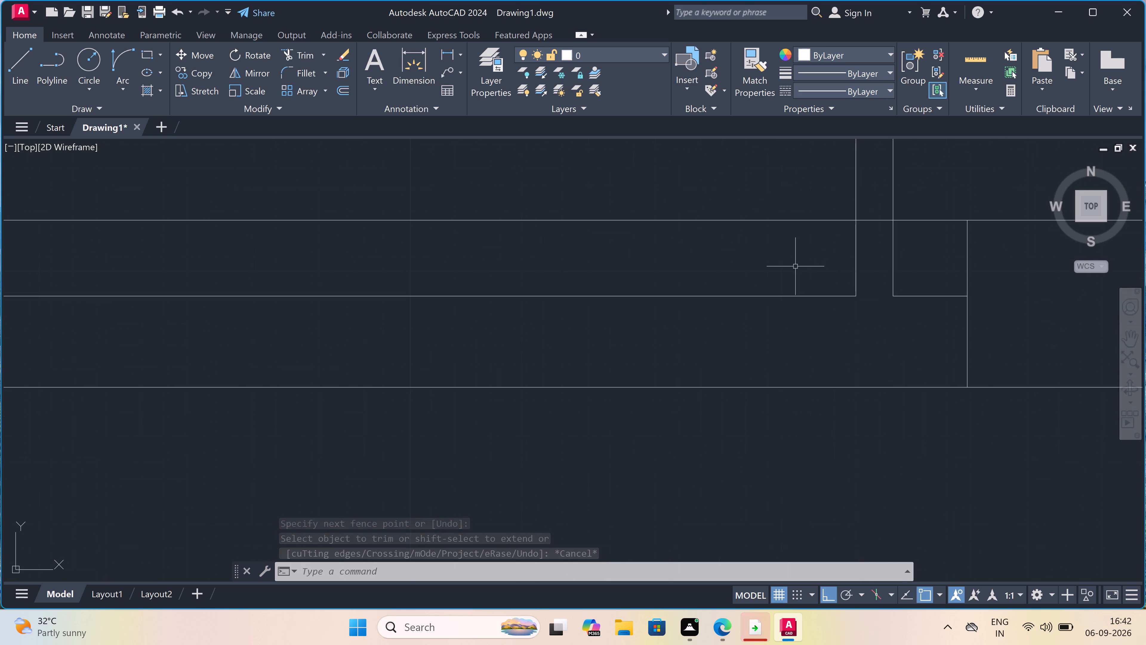
{"action": "type", "text": "ex"}
{"action": "key", "text": "space"}
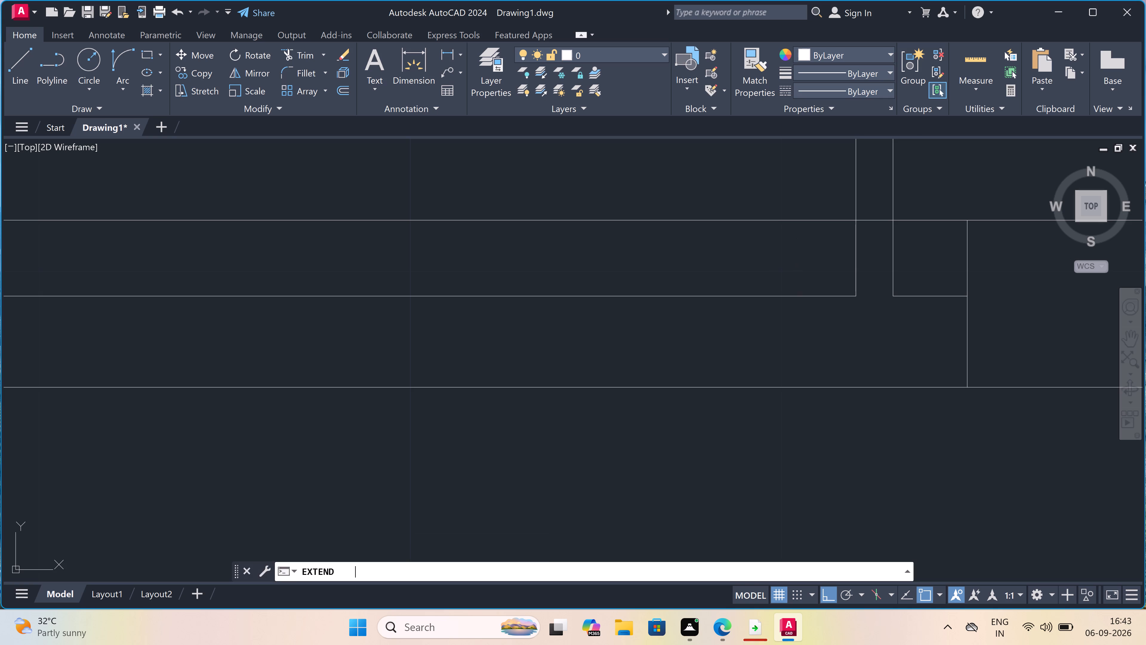
{"action": "left_click", "coordinate": [819, 295]}
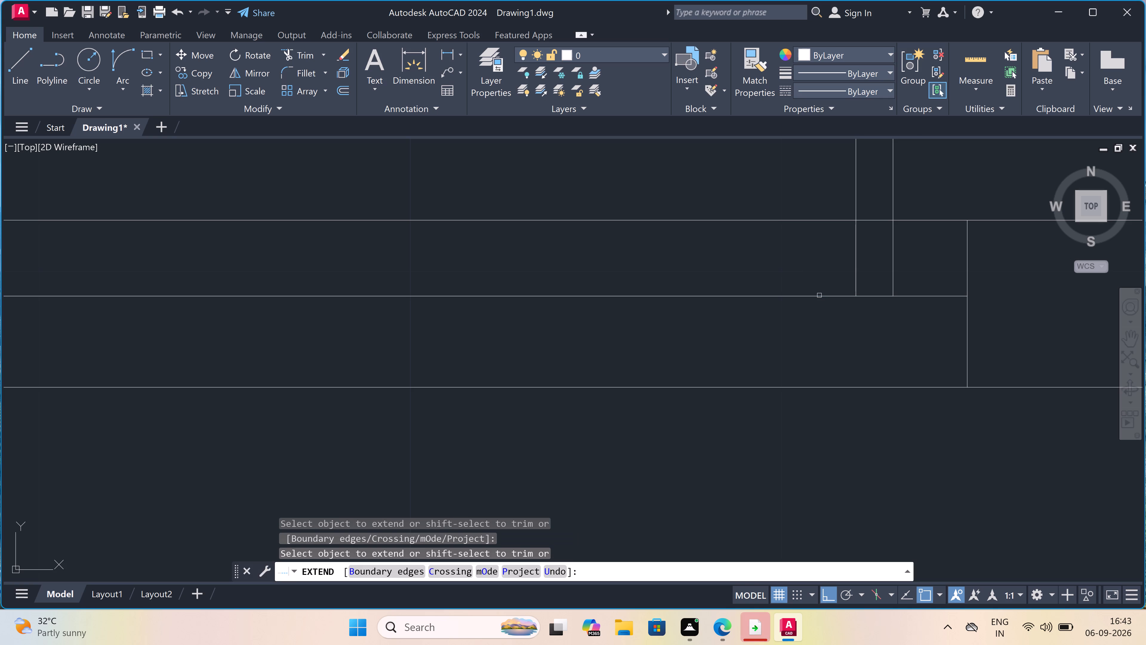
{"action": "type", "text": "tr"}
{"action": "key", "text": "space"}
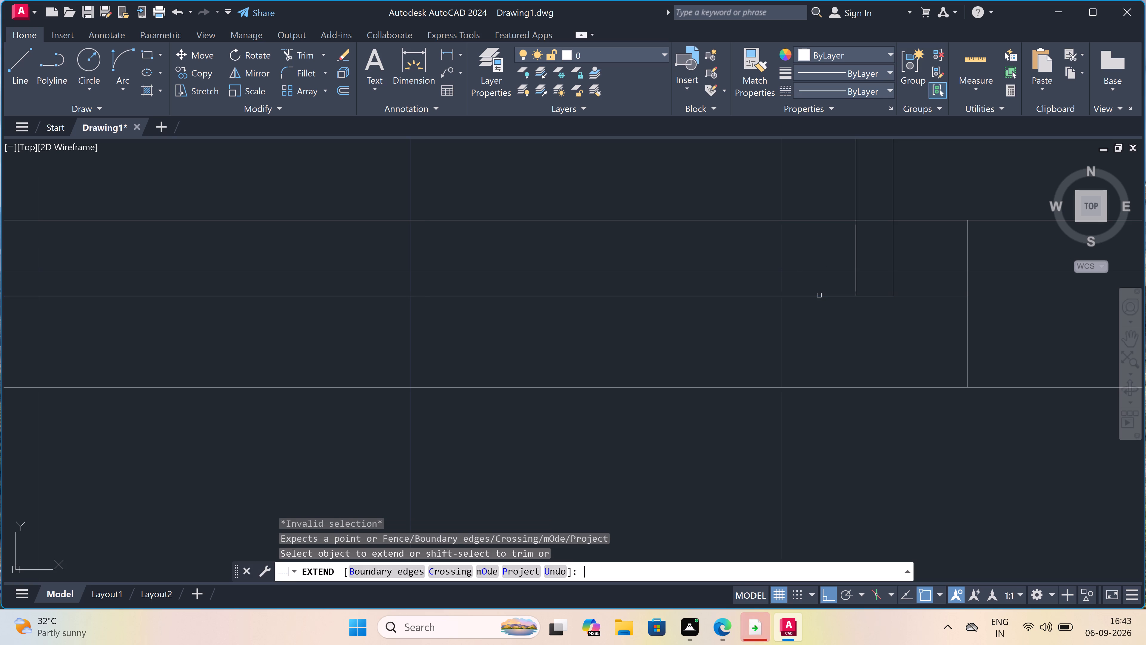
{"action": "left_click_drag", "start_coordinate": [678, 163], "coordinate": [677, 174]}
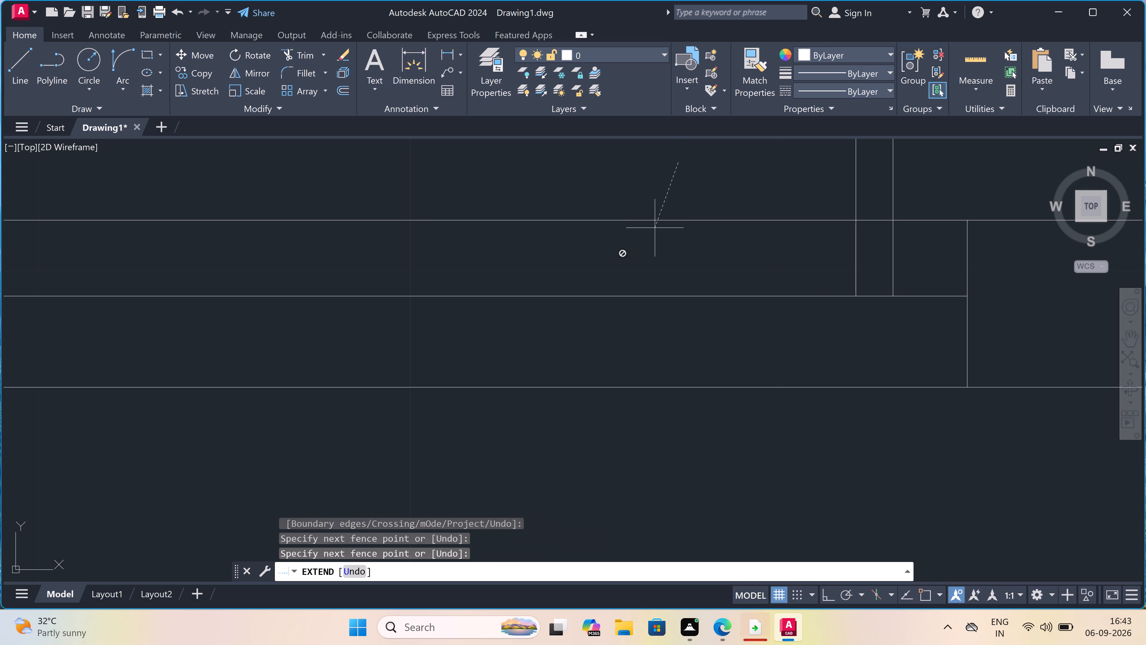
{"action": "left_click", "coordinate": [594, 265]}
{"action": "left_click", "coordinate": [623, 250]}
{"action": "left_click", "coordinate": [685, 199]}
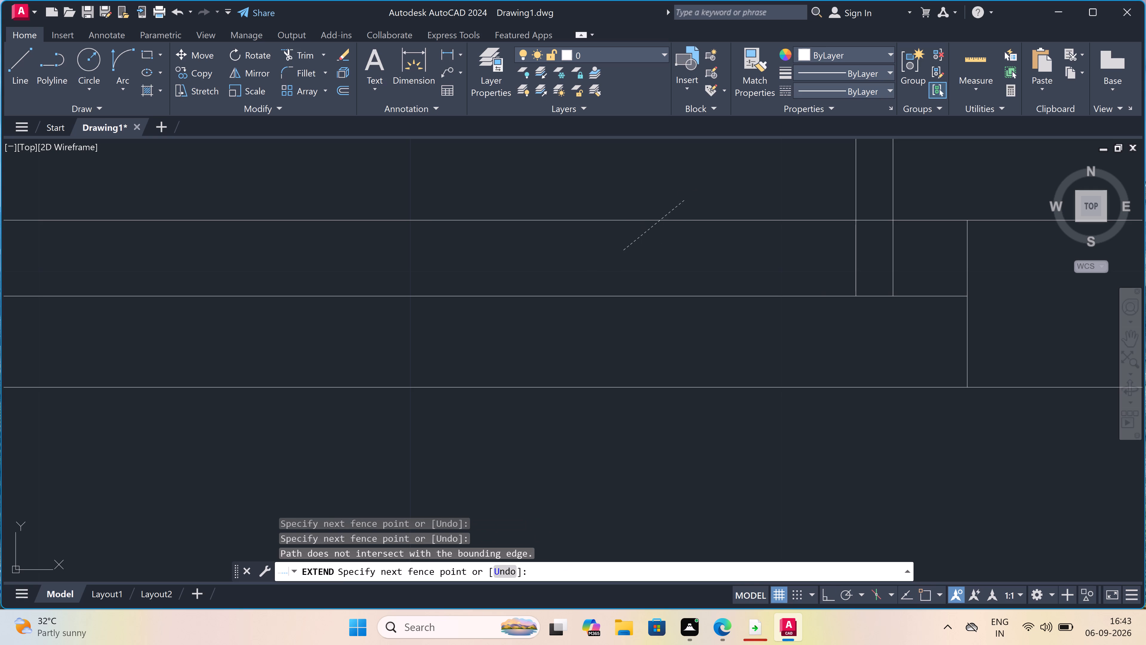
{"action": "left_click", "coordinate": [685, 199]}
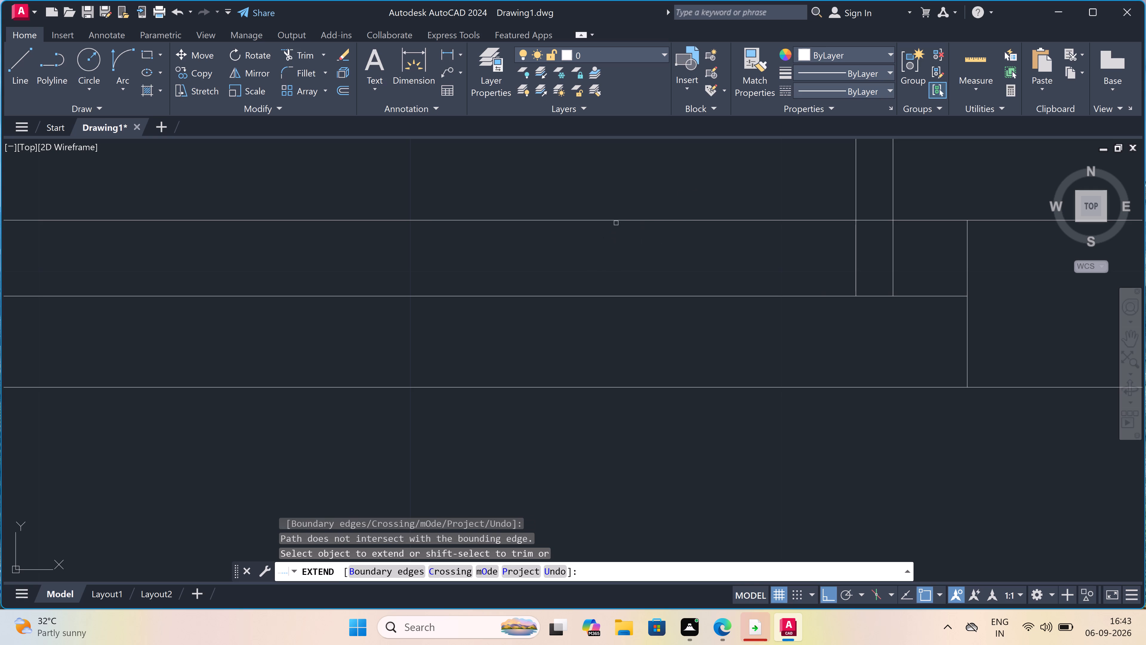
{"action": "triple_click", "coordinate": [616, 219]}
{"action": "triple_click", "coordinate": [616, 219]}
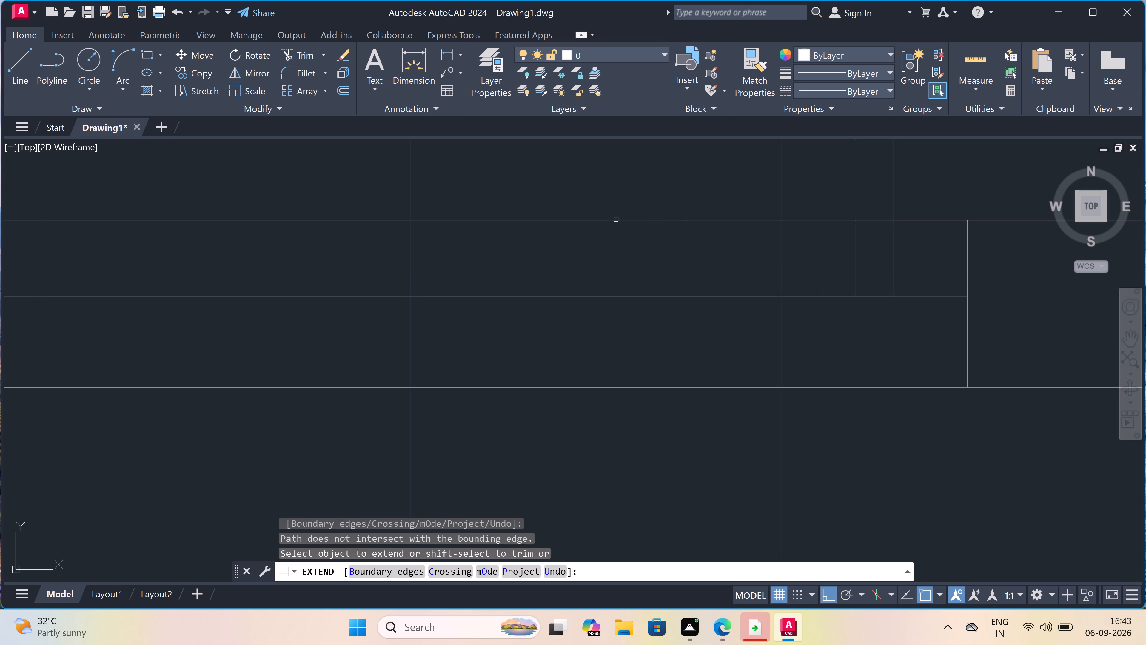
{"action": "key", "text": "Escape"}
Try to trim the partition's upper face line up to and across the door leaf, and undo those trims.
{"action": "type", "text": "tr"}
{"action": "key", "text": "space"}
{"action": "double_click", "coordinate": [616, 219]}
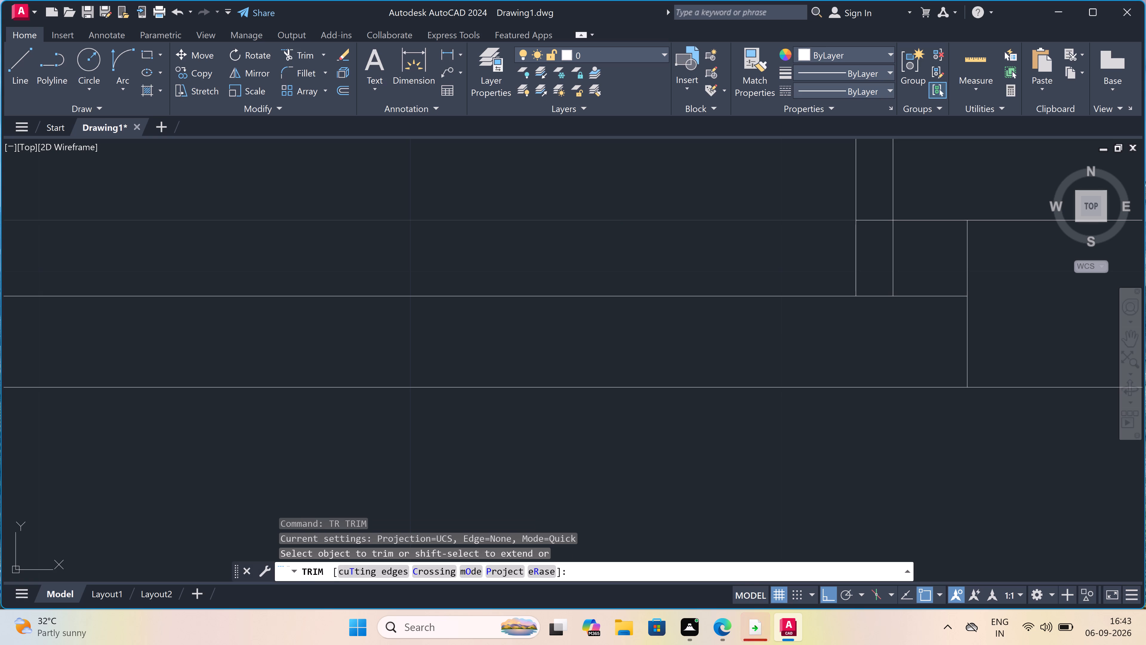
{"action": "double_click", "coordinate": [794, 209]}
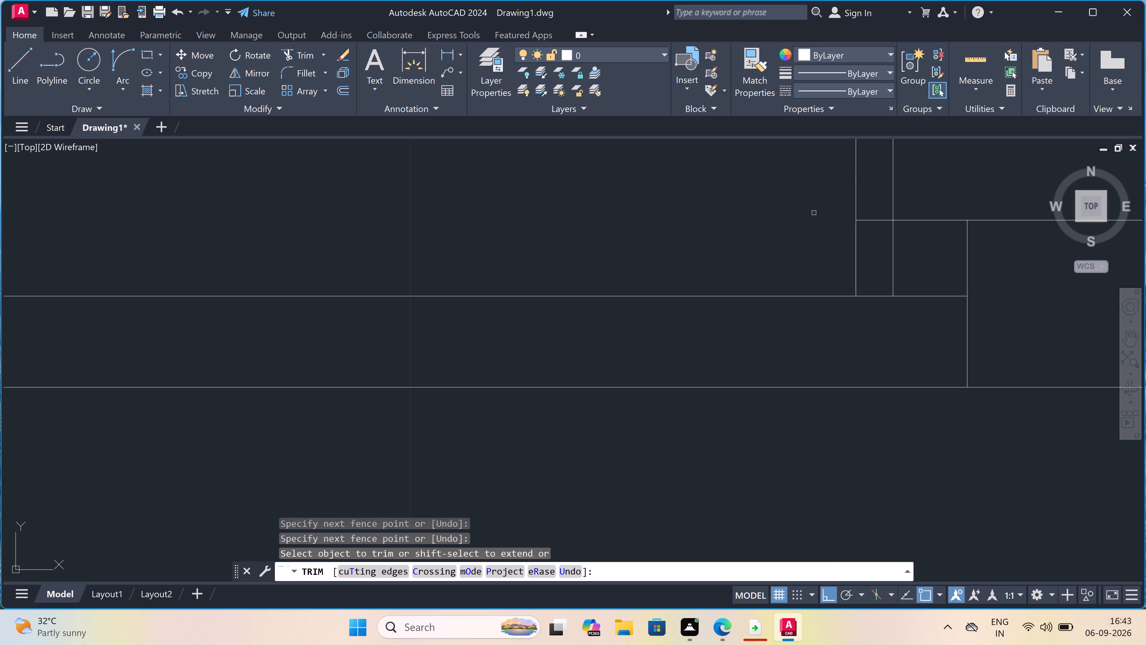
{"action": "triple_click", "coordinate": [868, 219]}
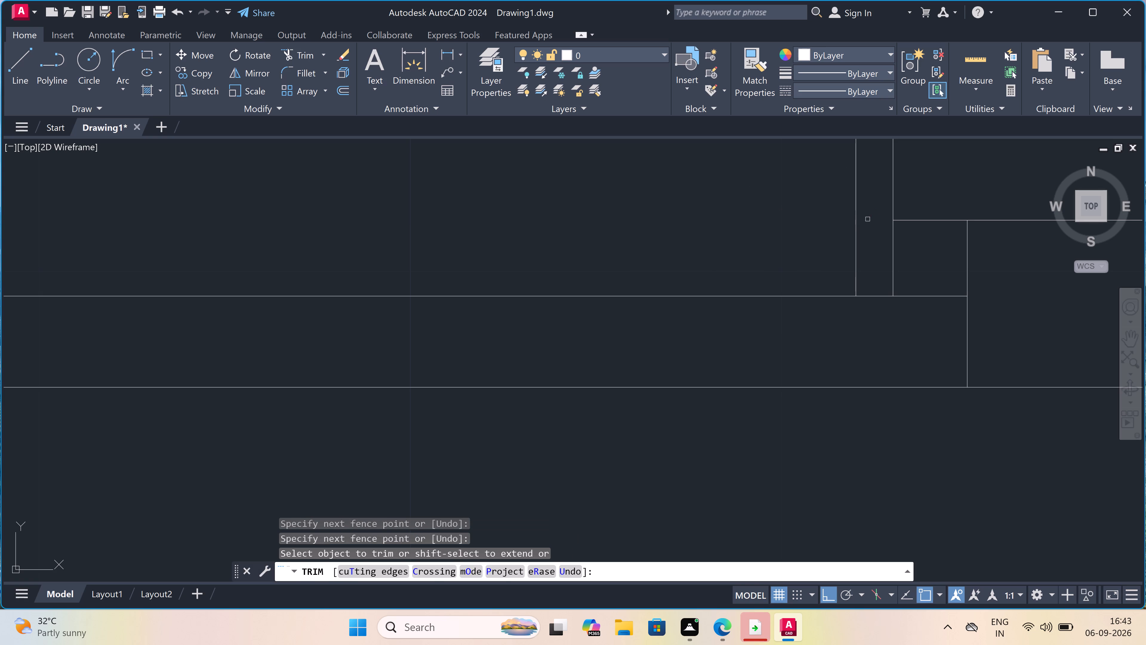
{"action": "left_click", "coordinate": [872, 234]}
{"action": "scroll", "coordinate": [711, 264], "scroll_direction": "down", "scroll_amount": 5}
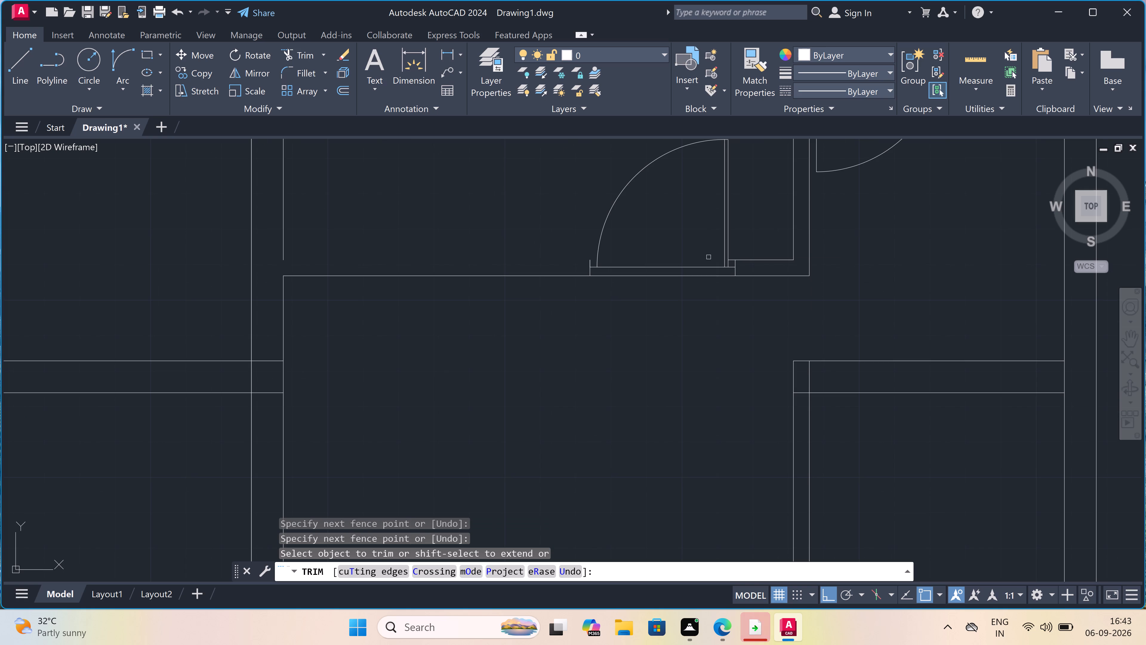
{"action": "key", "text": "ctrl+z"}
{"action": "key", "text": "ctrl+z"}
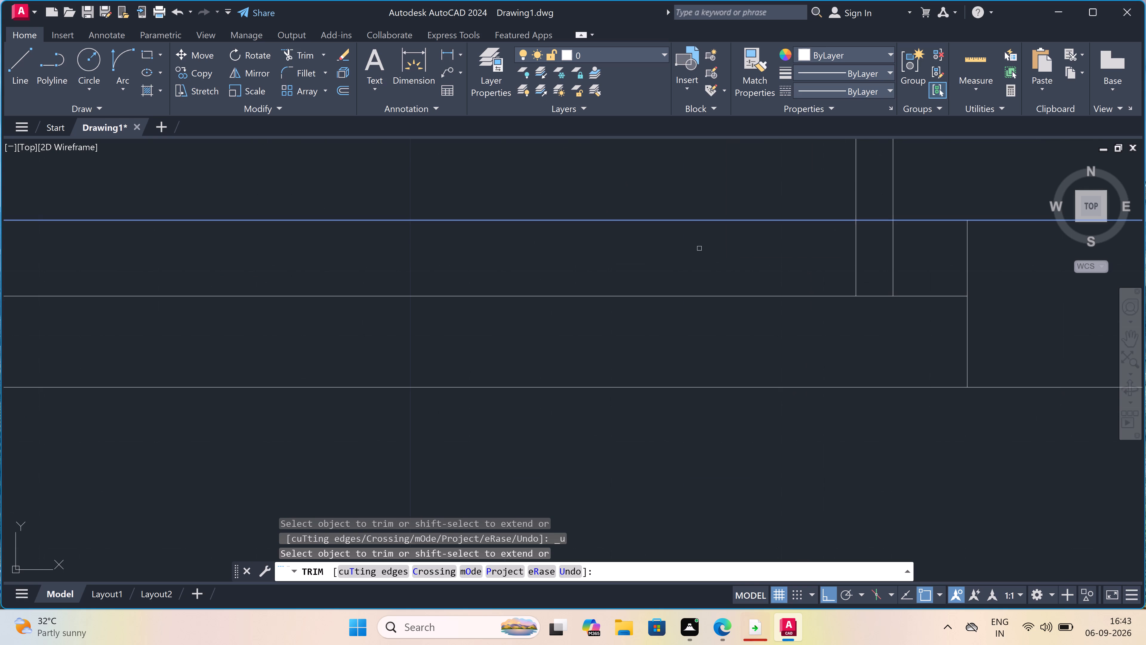
Trim the partition's upper face line between the arc and the door leaf, and between the leaf's two lines.
{"action": "scroll", "coordinate": [699, 248], "scroll_direction": "down", "scroll_amount": 4}
{"action": "double_click", "coordinate": [693, 245]}
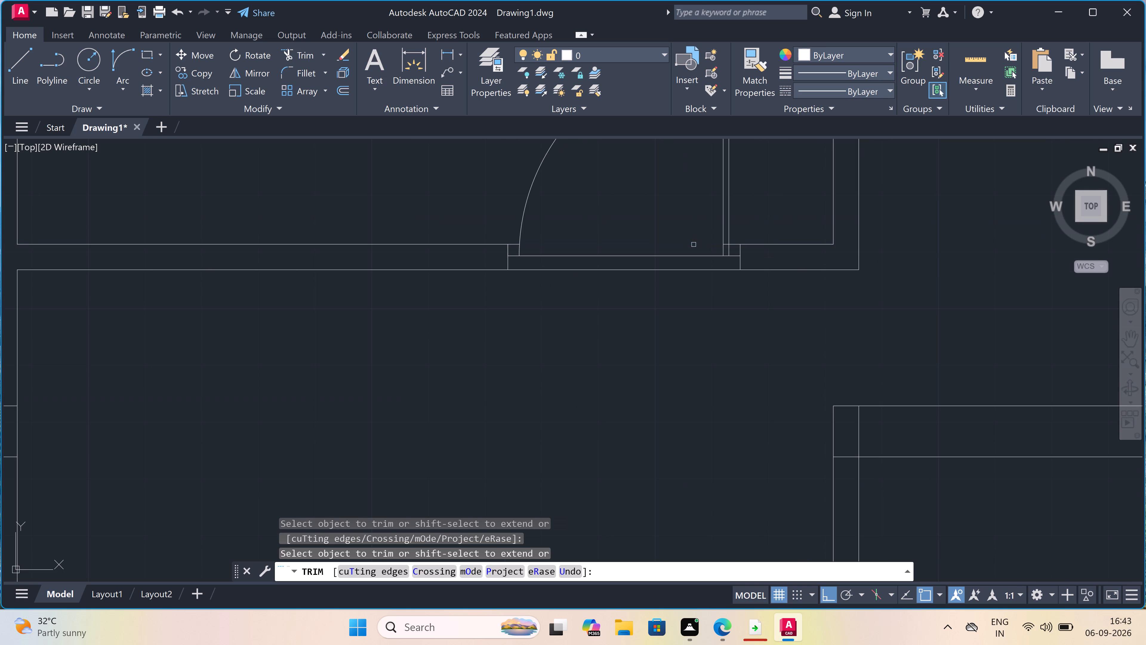
{"action": "scroll", "coordinate": [737, 245], "scroll_direction": "up", "scroll_amount": 4}
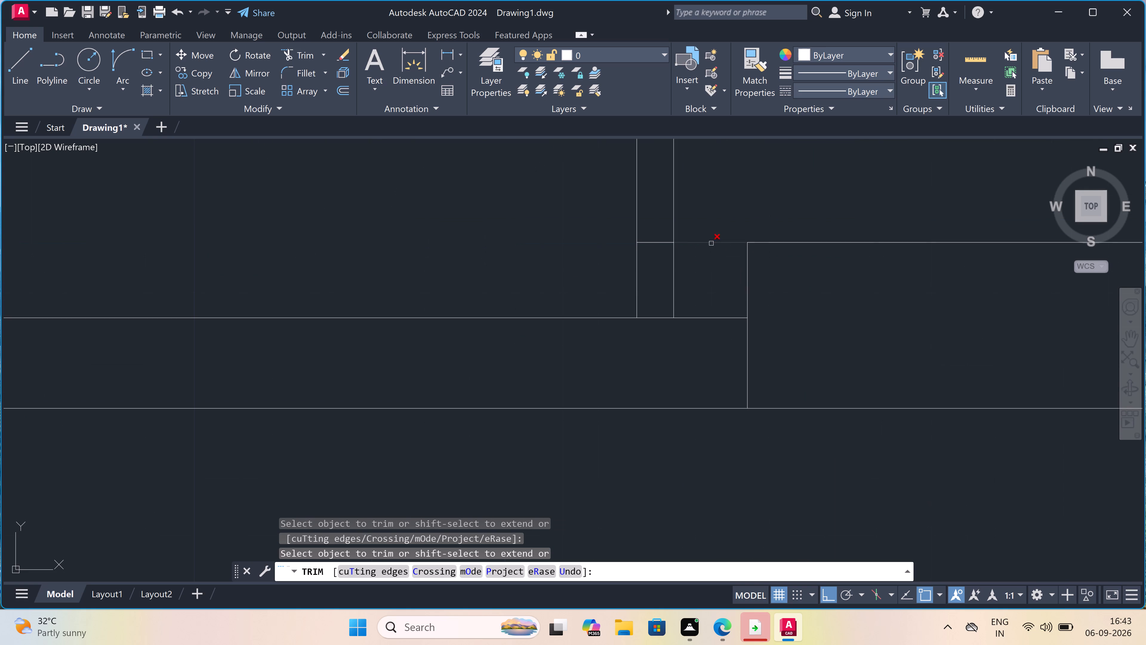
{"action": "double_click", "coordinate": [656, 241]}
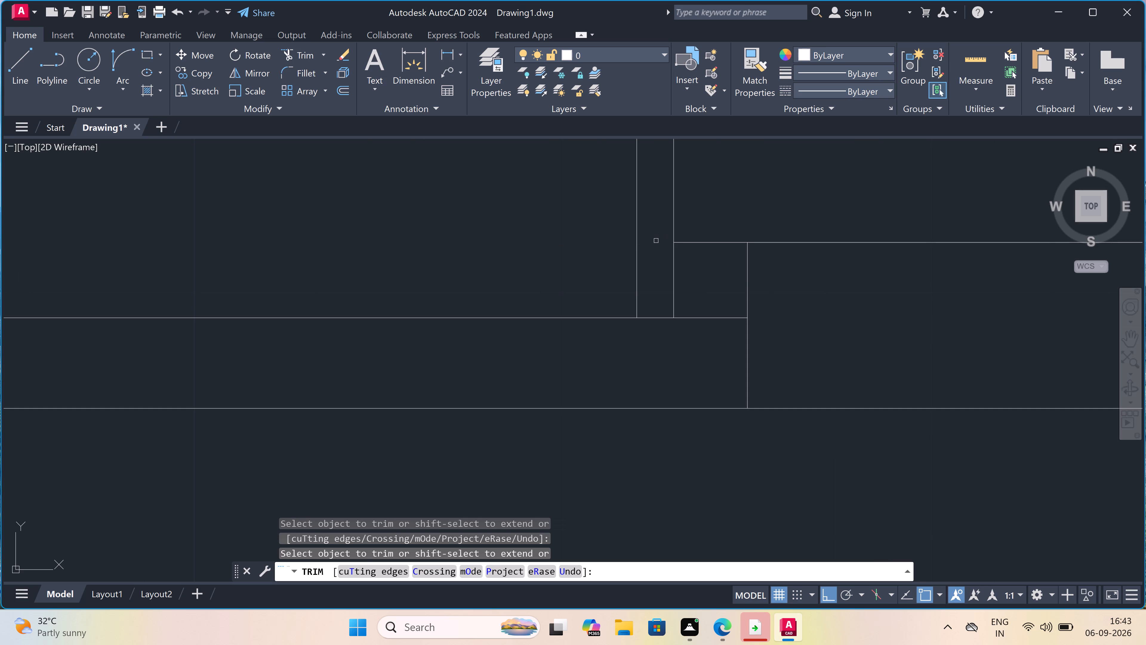
Trim the door's horizontal base line between the swing arc and the door leaf.
{"action": "scroll", "coordinate": [657, 242], "scroll_direction": "down", "scroll_amount": 6}
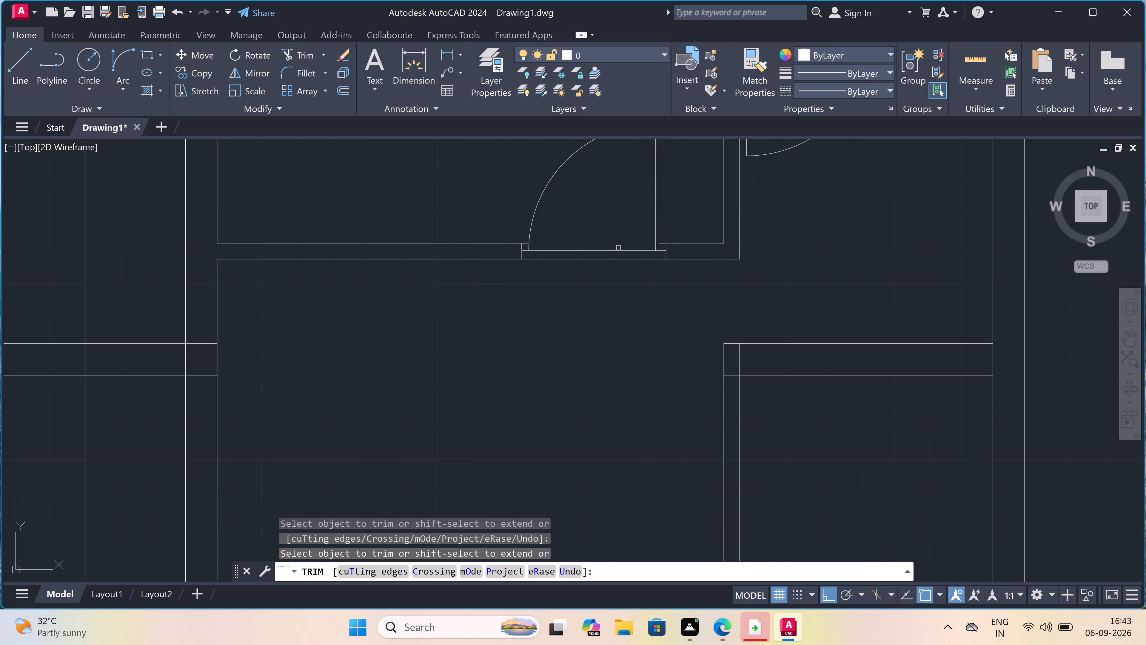
{"action": "double_click", "coordinate": [618, 252]}
{"action": "scroll", "coordinate": [518, 245], "scroll_direction": "up", "scroll_amount": 2}
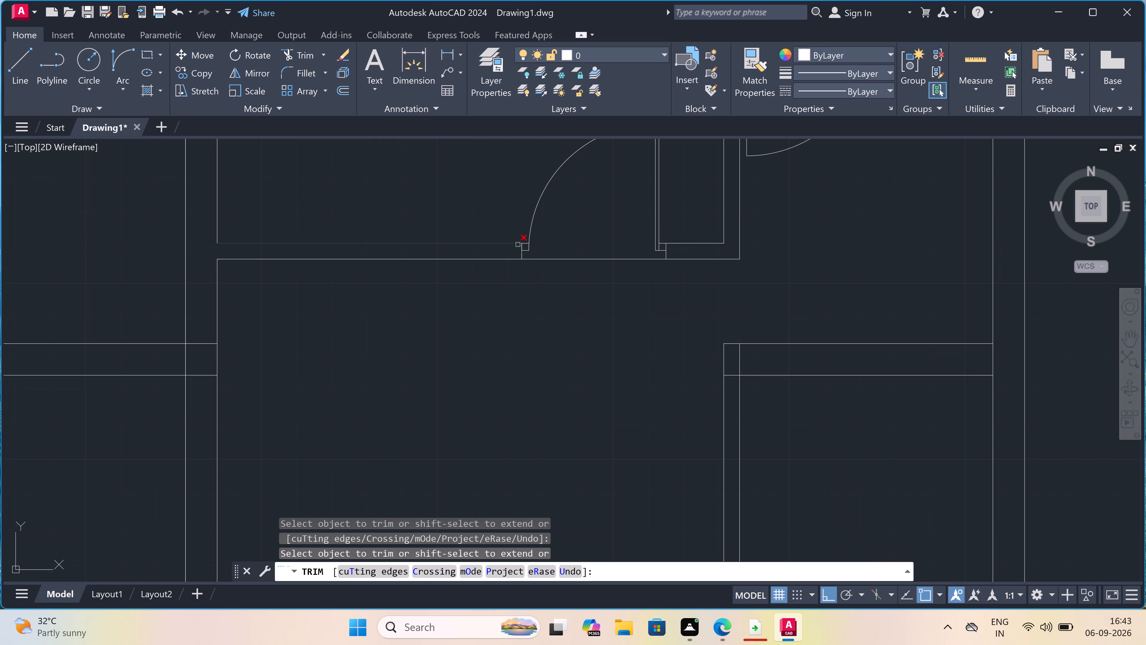
{"action": "scroll", "coordinate": [518, 245], "scroll_direction": "up", "scroll_amount": 2}
{"action": "scroll", "coordinate": [485, 278], "scroll_direction": "down", "scroll_amount": 1}
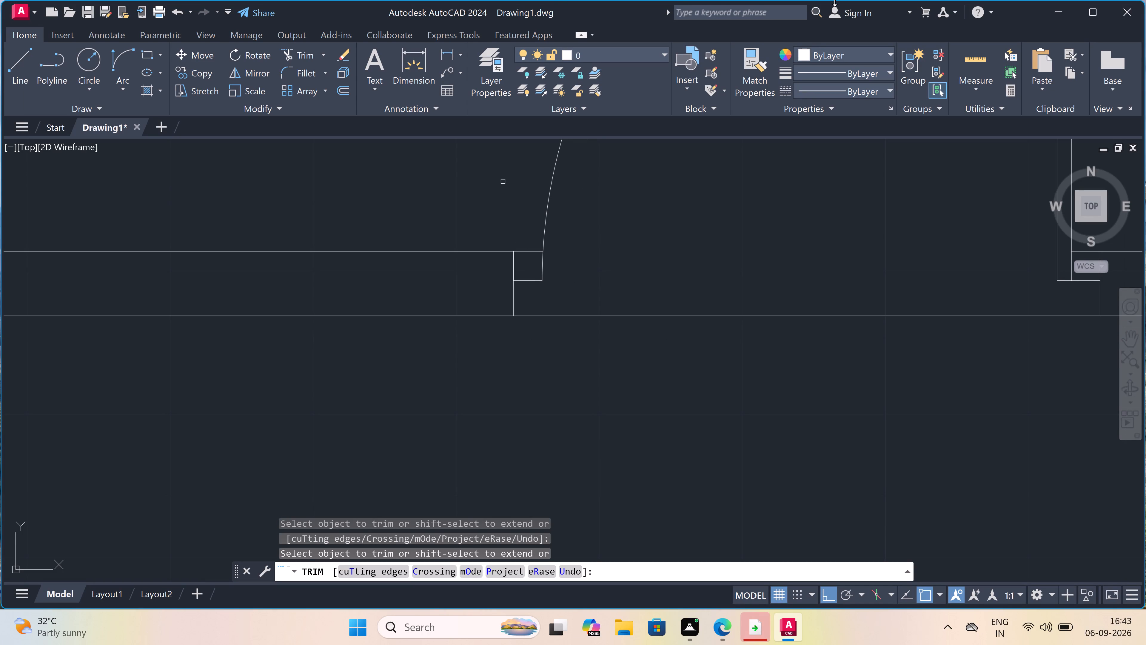
{"action": "key", "text": "Escape"}
Delete the swing arc of the door in the top-right outer wall.
{"action": "scroll", "coordinate": [847, 33], "scroll_direction": "down", "scroll_amount": 3}
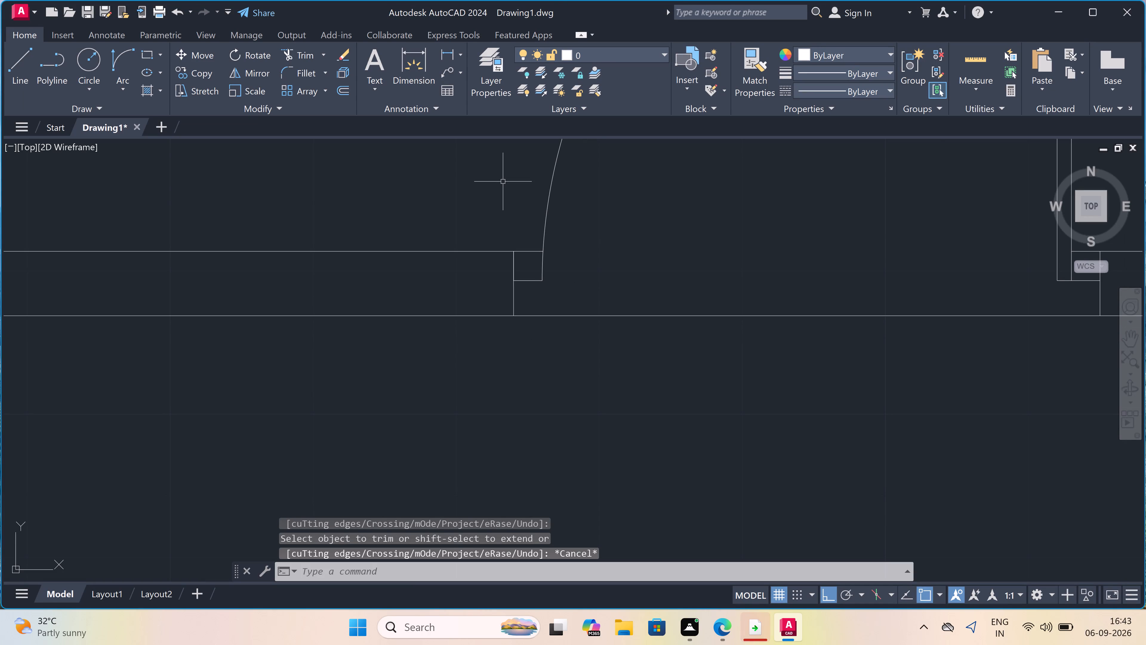
{"action": "scroll", "coordinate": [745, 186], "scroll_direction": "down", "scroll_amount": 6}
{"action": "scroll", "coordinate": [730, 251], "scroll_direction": "down", "scroll_amount": 3}
{"action": "scroll", "coordinate": [763, 226], "scroll_direction": "up", "scroll_amount": 4}
{"action": "scroll", "coordinate": [692, 214], "scroll_direction": "up", "scroll_amount": 4}
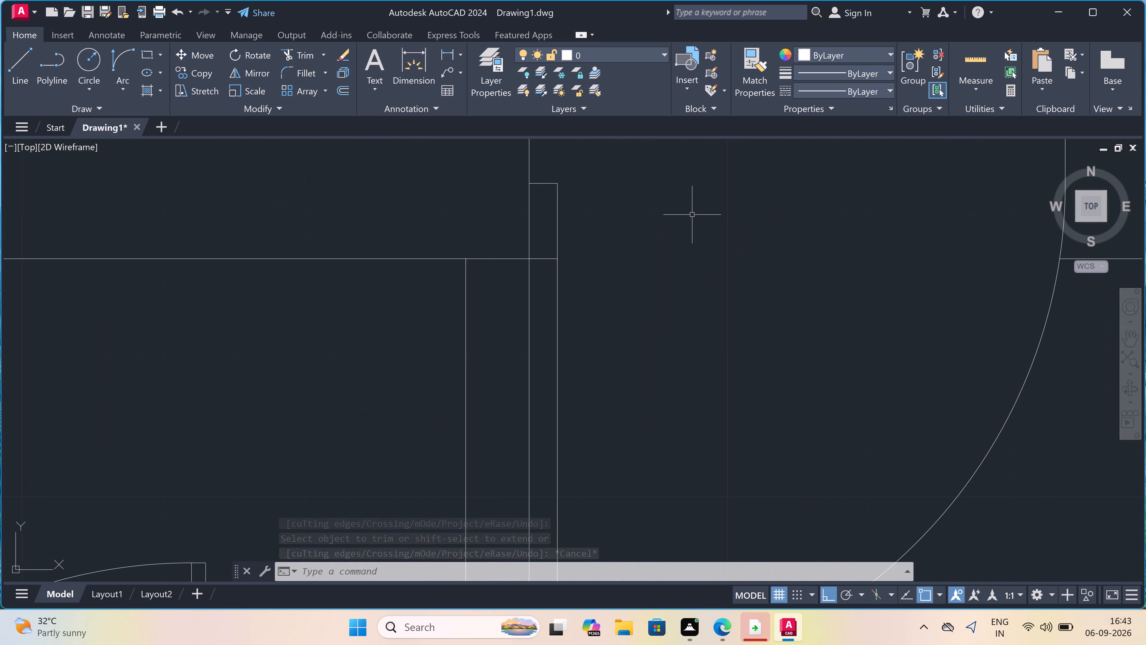
{"action": "scroll", "coordinate": [692, 216], "scroll_direction": "down", "scroll_amount": 2}
{"action": "left_click", "coordinate": [864, 204]}
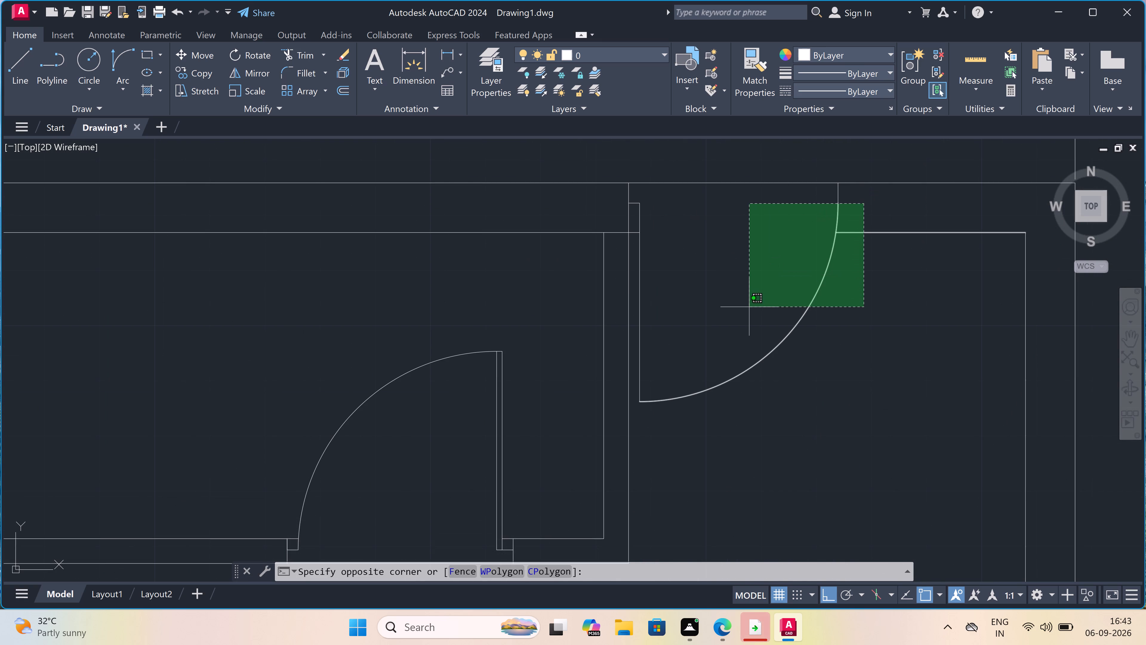
{"action": "key", "text": "Escape"}
{"action": "left_click_drag", "start_coordinate": [868, 299], "coordinate": [844, 302]}
{"action": "double_click", "coordinate": [648, 312]}
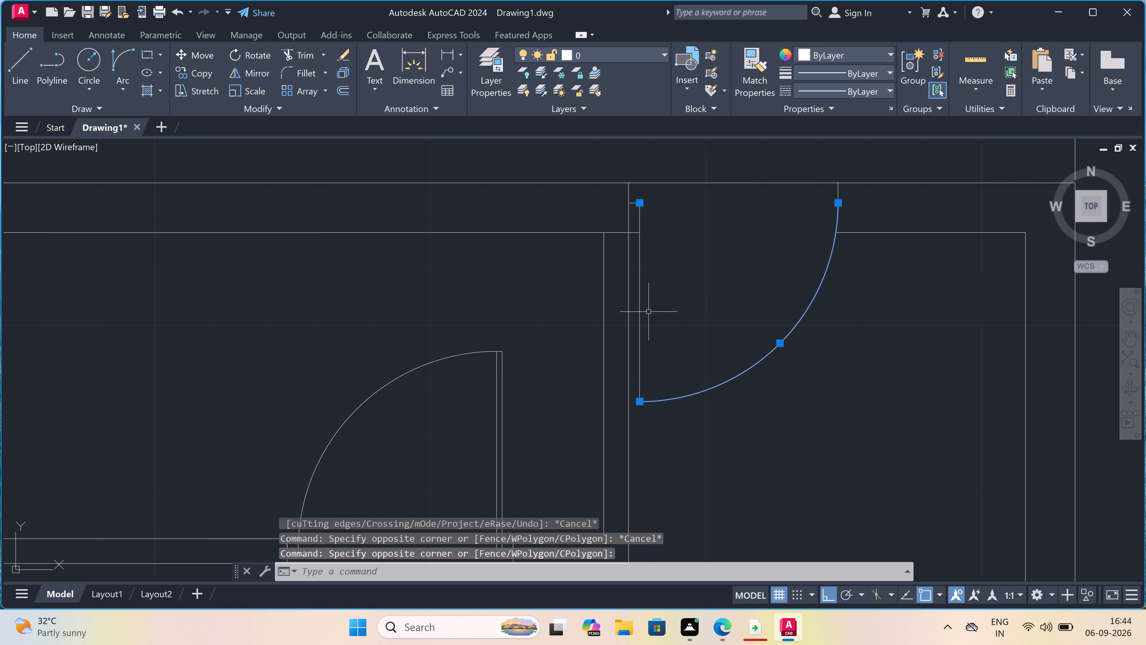
{"action": "key", "text": "Delete"}
Draw the door leaf's second side with connected lines: 1" across from its free end, 3' up, and 3' across the opening.
{"action": "type", "text": "l"}
{"action": "key", "text": "space"}
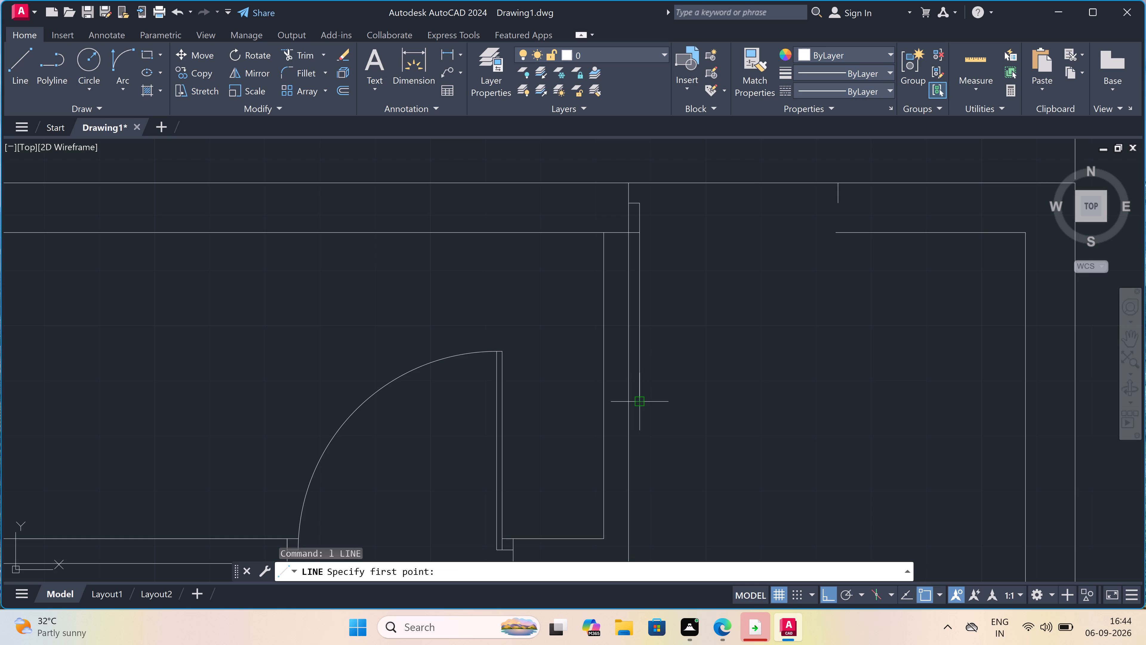
{"action": "left_click", "coordinate": [640, 399]}
{"action": "type", "text": "1\""}
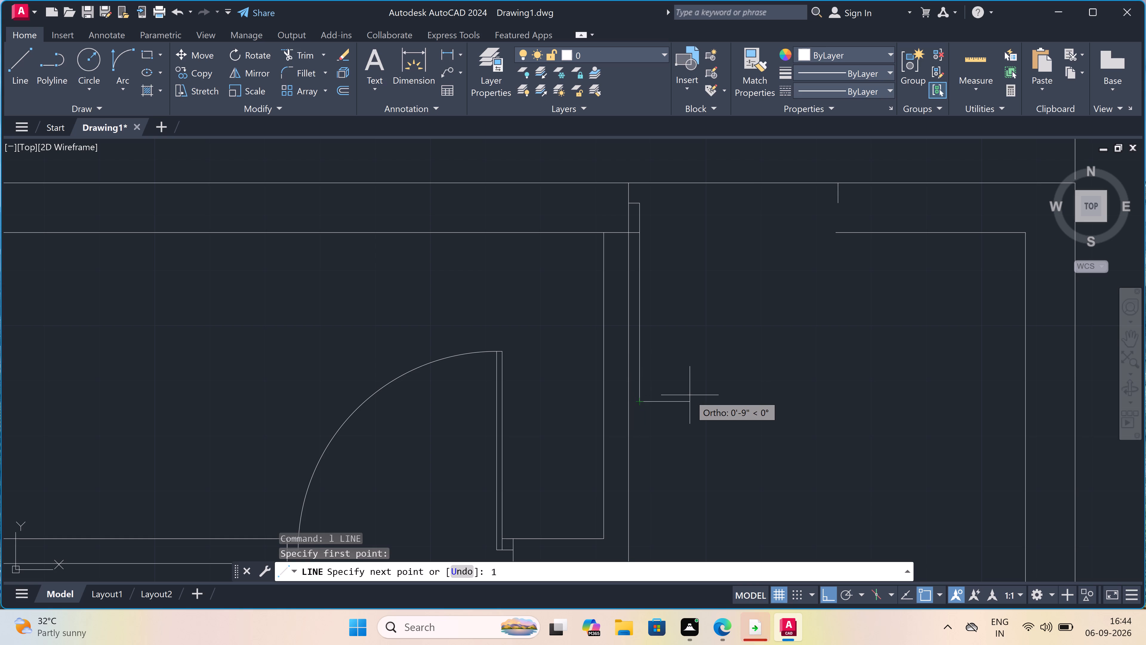
{"action": "key", "text": "space"}
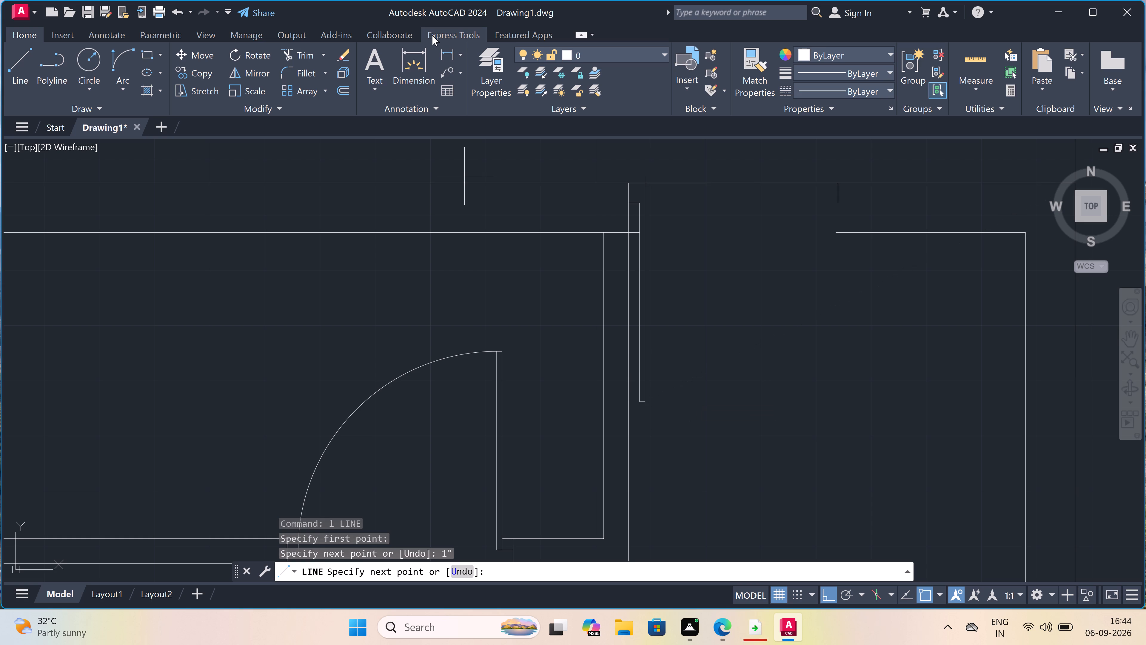
{"action": "type", "text": "3'"}
{"action": "key", "text": "space"}
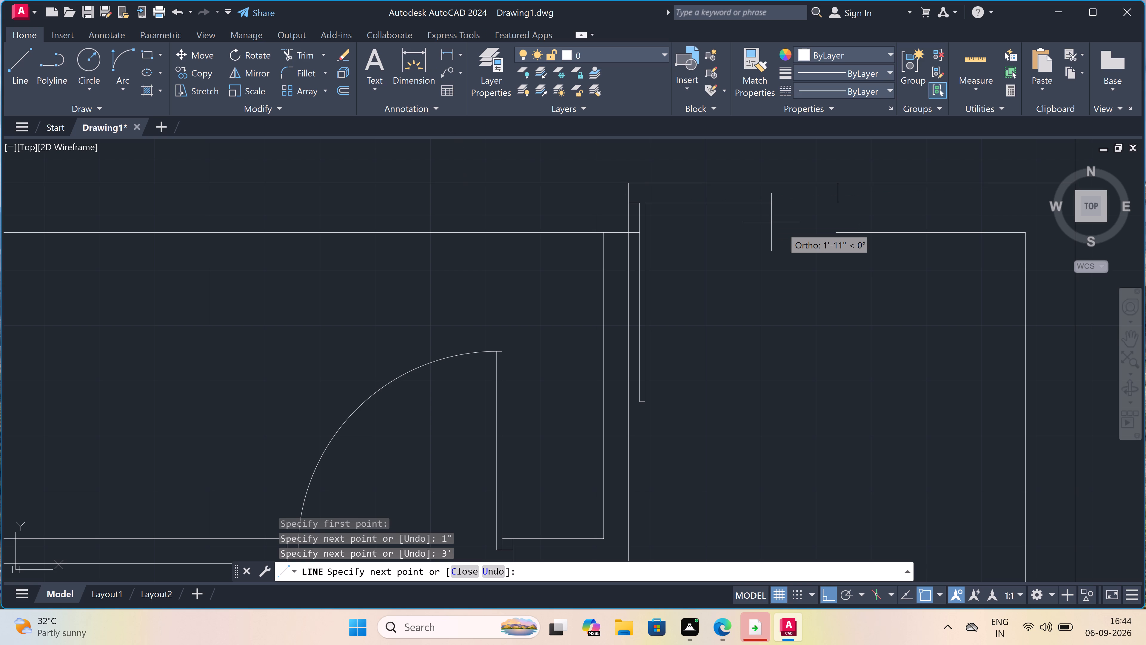
{"action": "type", "text": "3'"}
{"action": "key", "text": "space"}
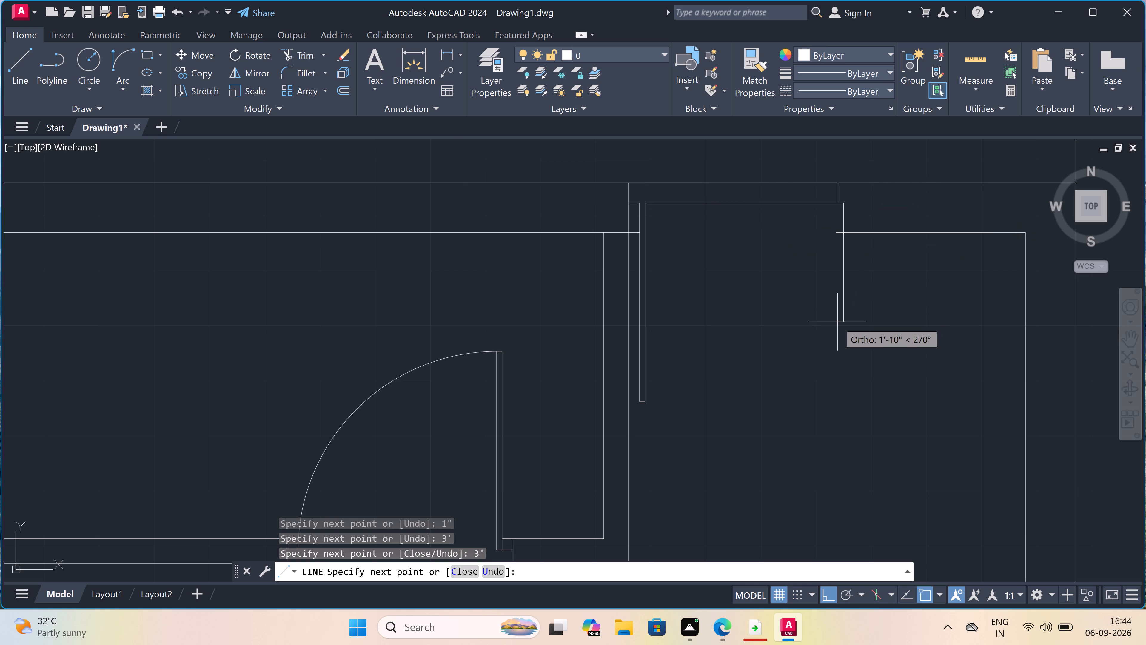
{"action": "scroll", "coordinate": [876, 213], "scroll_direction": "up", "scroll_amount": 2}
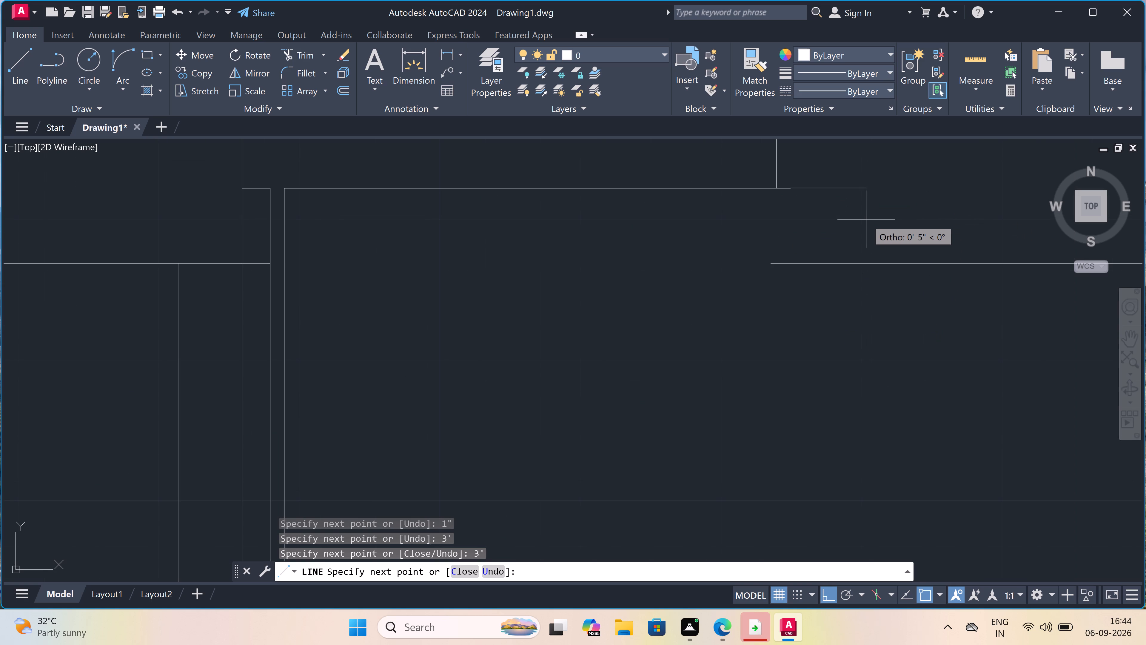
{"action": "key", "text": "Escape"}
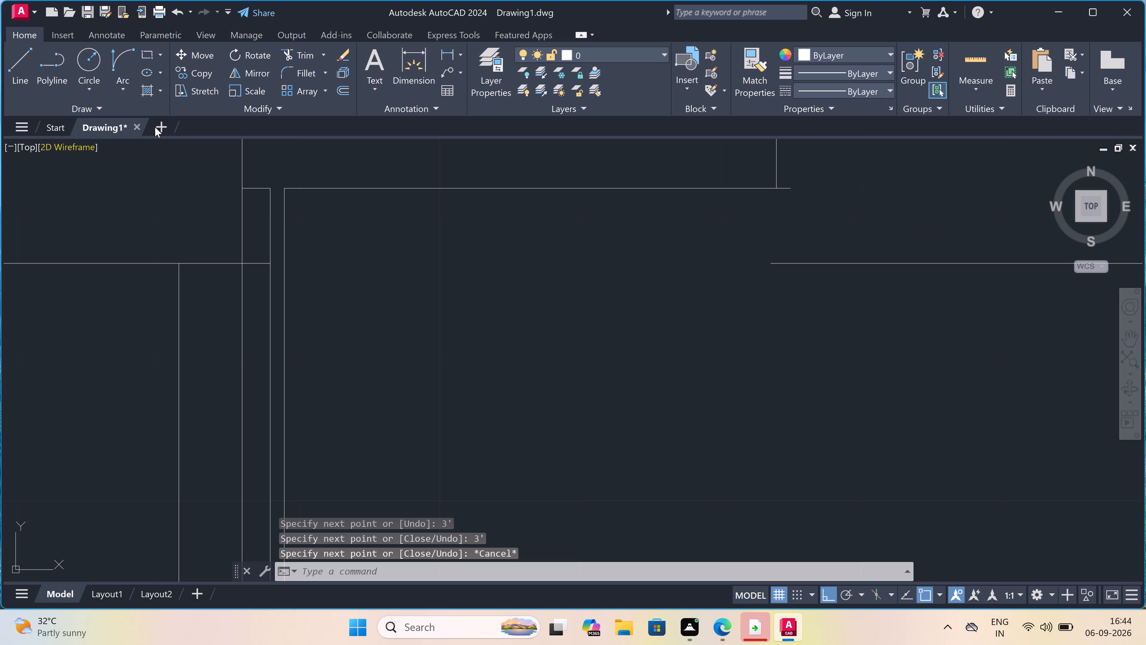
Draw the door's swing arc by start, end and direction, from the leaf's free outer corner to the end of the 3' opening line.
{"action": "left_click", "coordinate": [117, 90]}
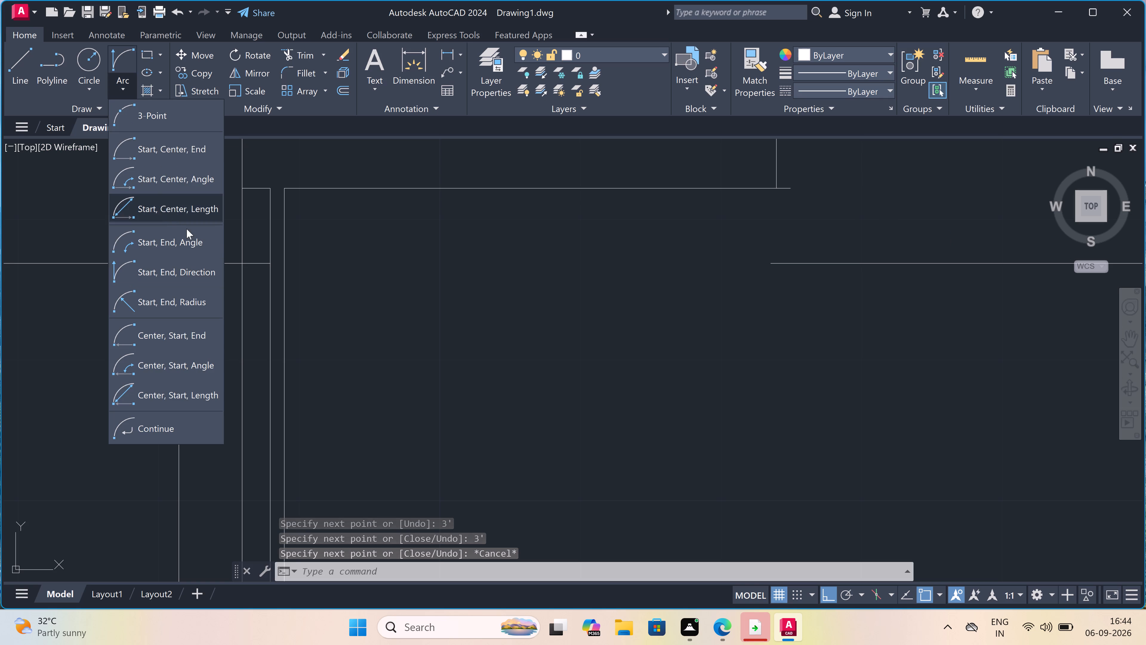
{"action": "left_click", "coordinate": [184, 270]}
{"action": "scroll", "coordinate": [381, 251], "scroll_direction": "down", "scroll_amount": 4}
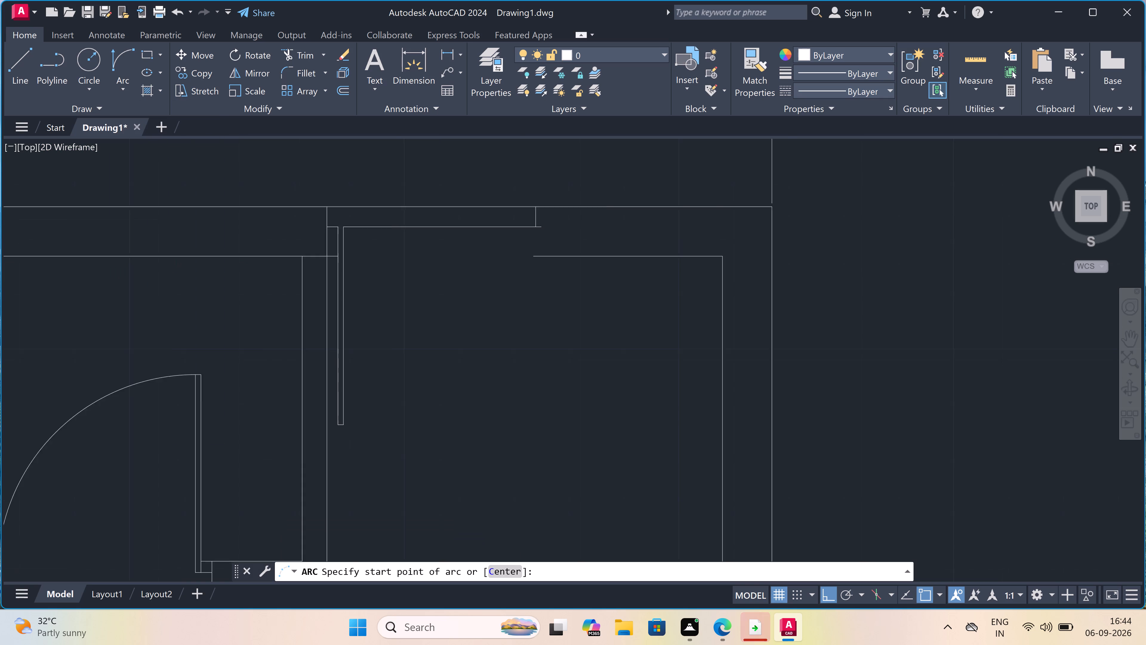
{"action": "scroll", "coordinate": [356, 332], "scroll_direction": "up", "scroll_amount": 2}
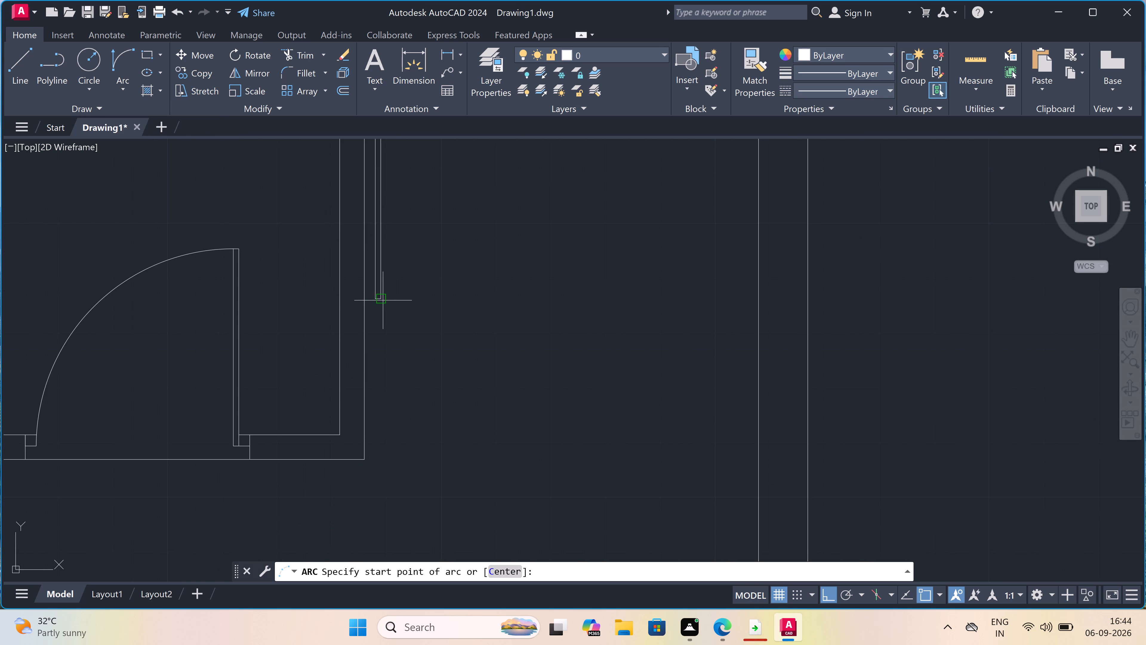
{"action": "left_click", "coordinate": [380, 296]}
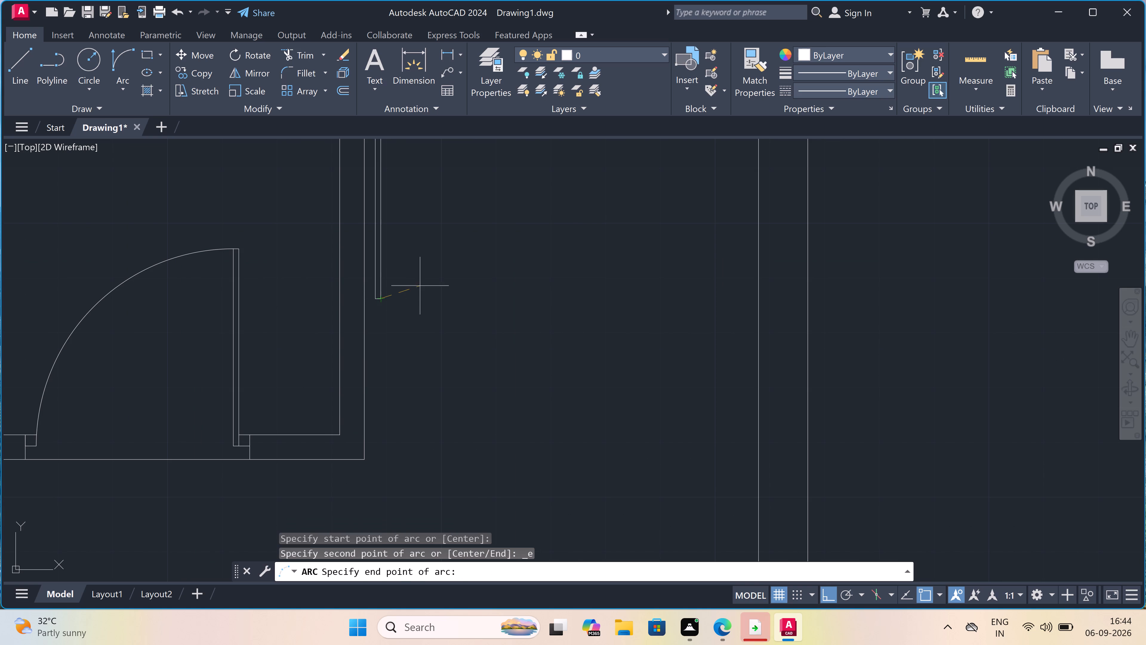
{"action": "scroll", "coordinate": [575, 215], "scroll_direction": "down", "scroll_amount": 4}
{"action": "scroll", "coordinate": [576, 195], "scroll_direction": "up", "scroll_amount": 4}
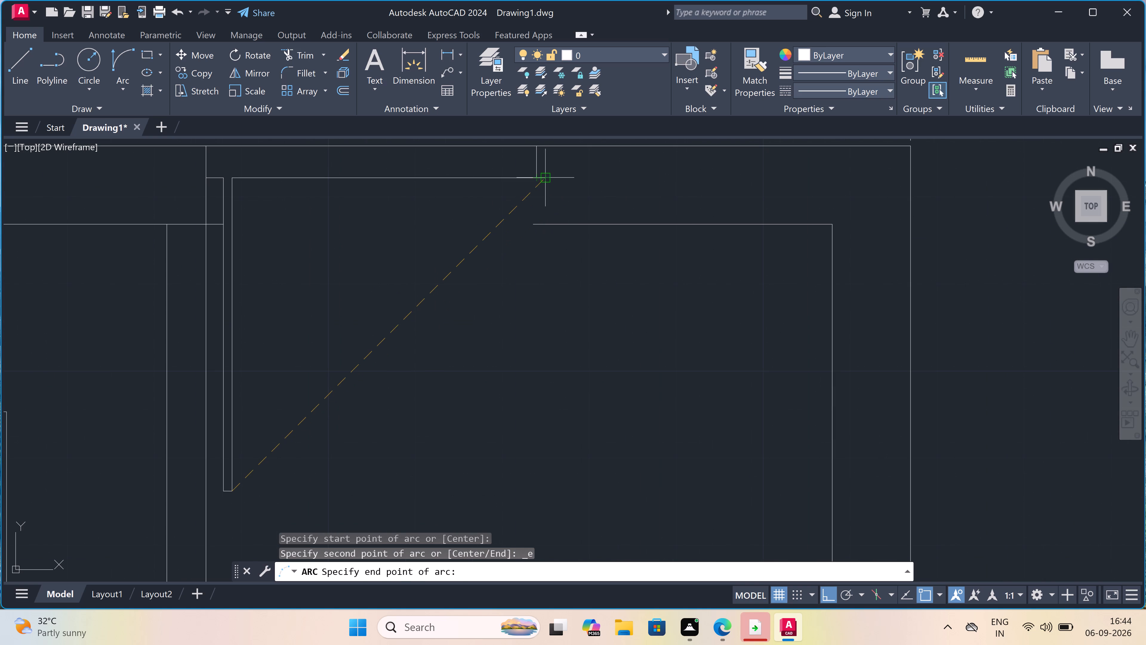
{"action": "left_click", "coordinate": [546, 180]}
{"action": "double_click", "coordinate": [594, 239]}
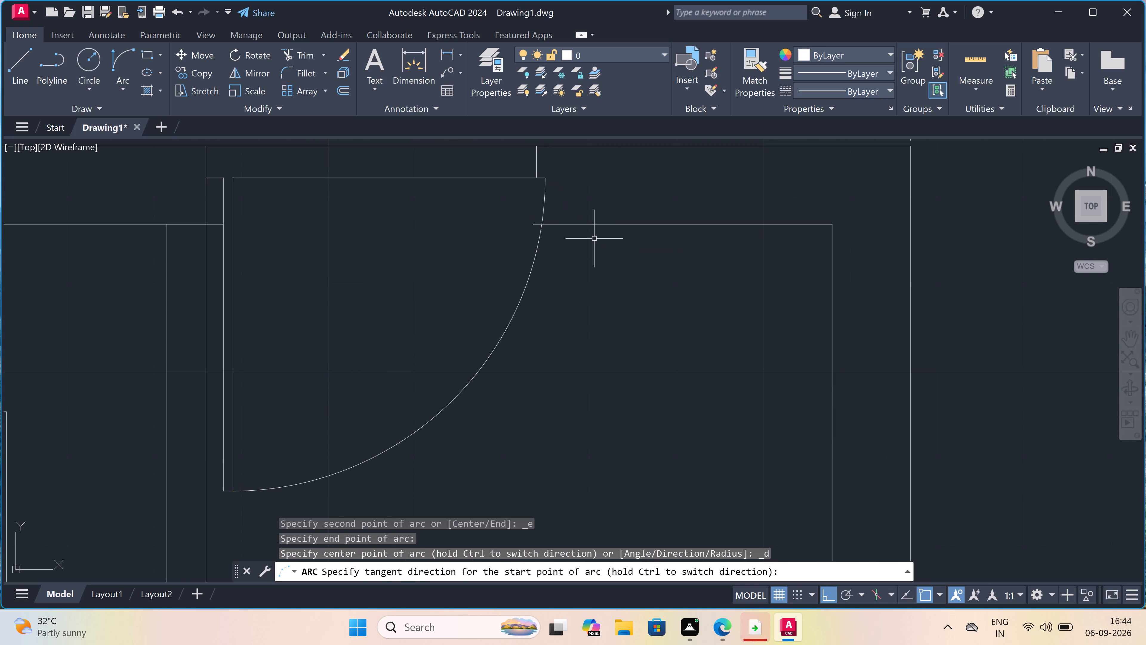
Delete the short vertical jamb line on the latch side of the top-right wall's door.
{"action": "double_click", "coordinate": [551, 158]}
{"action": "left_click", "coordinate": [514, 162]}
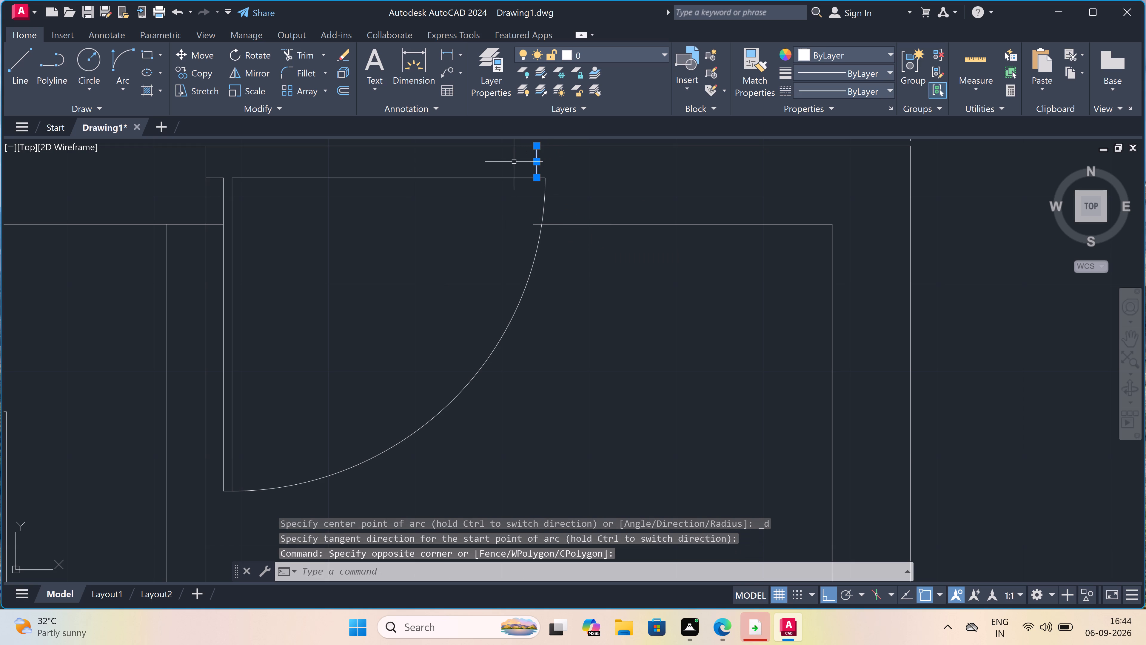
{"action": "key", "text": "Delete"}
Draw a new latch-side jamb: a 2" line outward from the arc's end, then a vertical line crossing beyond both wall faces.
{"action": "type", "text": "l"}
{"action": "key", "text": "space"}
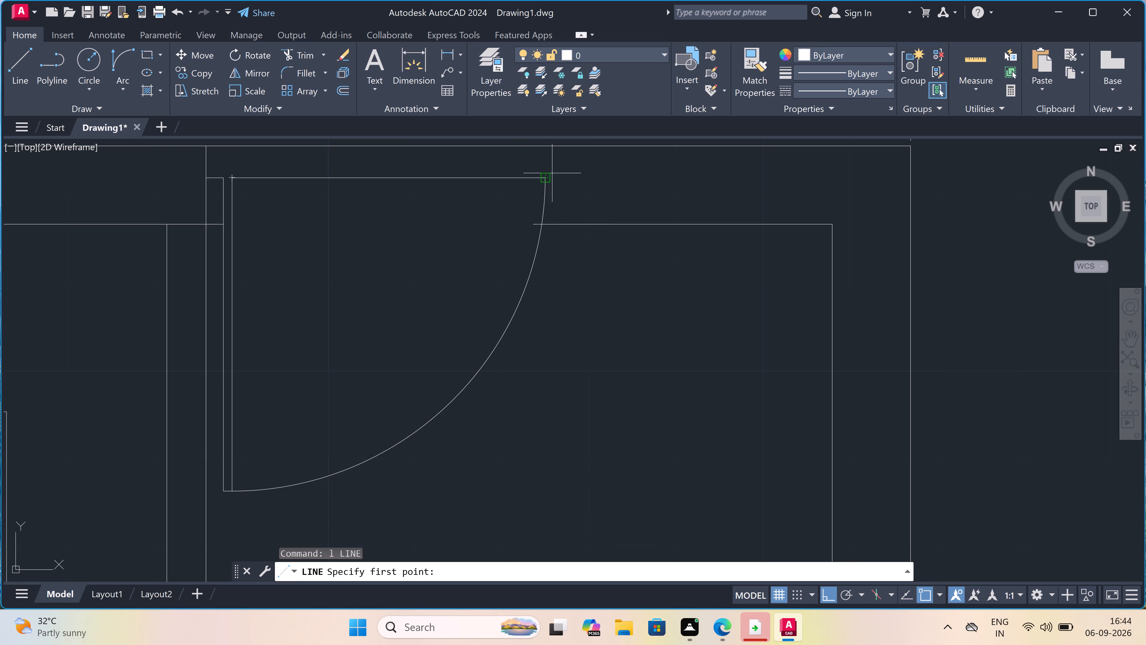
{"action": "left_click_drag", "start_coordinate": [549, 175], "coordinate": [553, 175]}
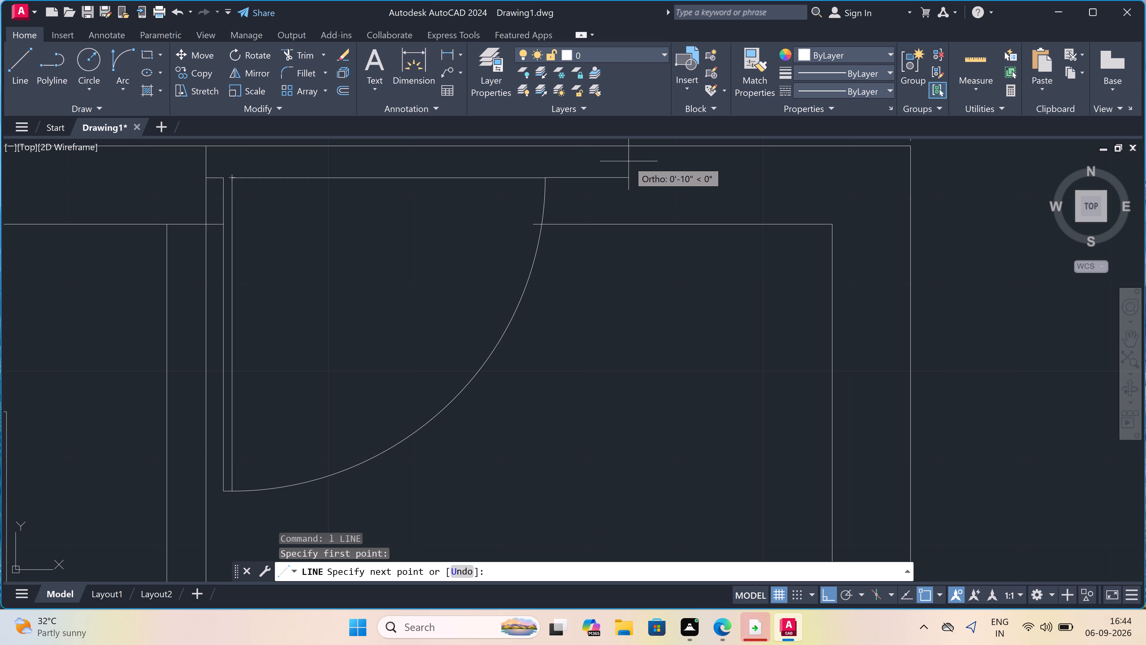
{"action": "scroll", "coordinate": [629, 161], "scroll_direction": "up", "scroll_amount": 2}
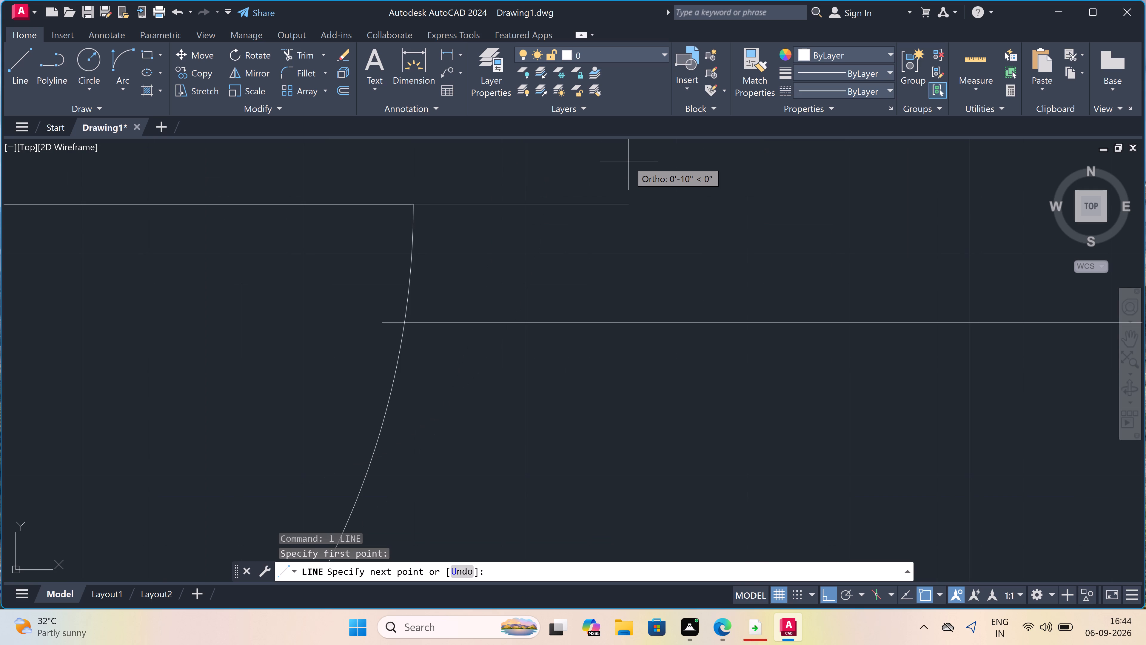
{"action": "type", "text": "1\""}
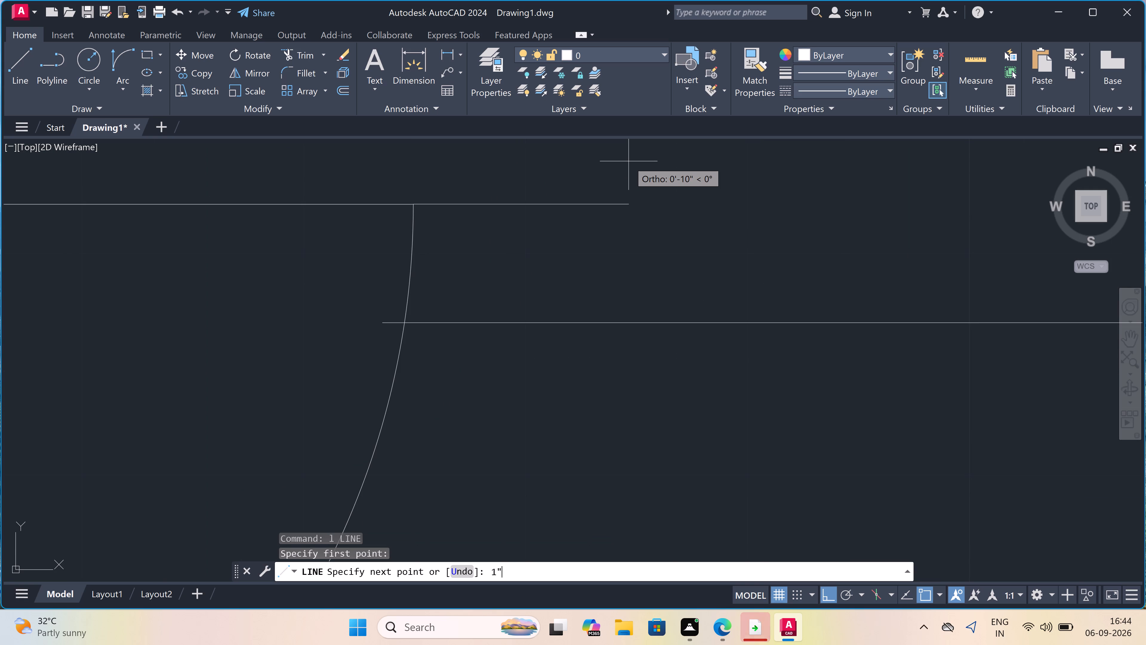
{"action": "key", "text": "BackSpace"}
{"action": "key", "text": "BackSpace"}
{"action": "key", "text": "2"}
{"action": "type", "text": "\""}
{"action": "key", "text": "space"}
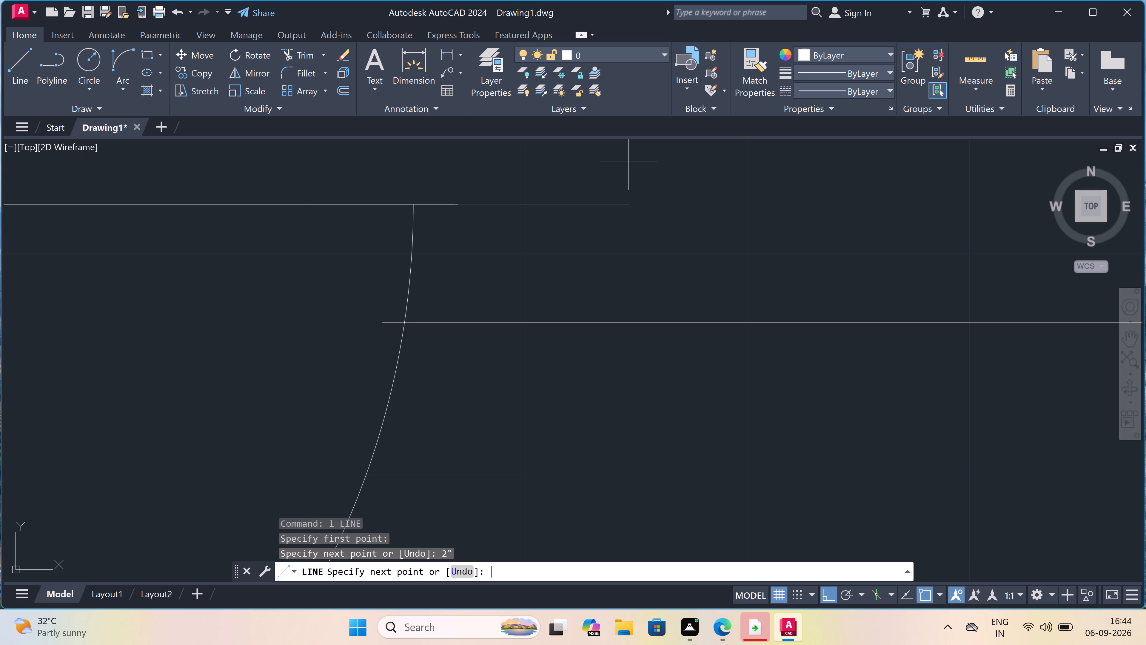
{"action": "scroll", "coordinate": [512, 350], "scroll_direction": "down", "scroll_amount": 2}
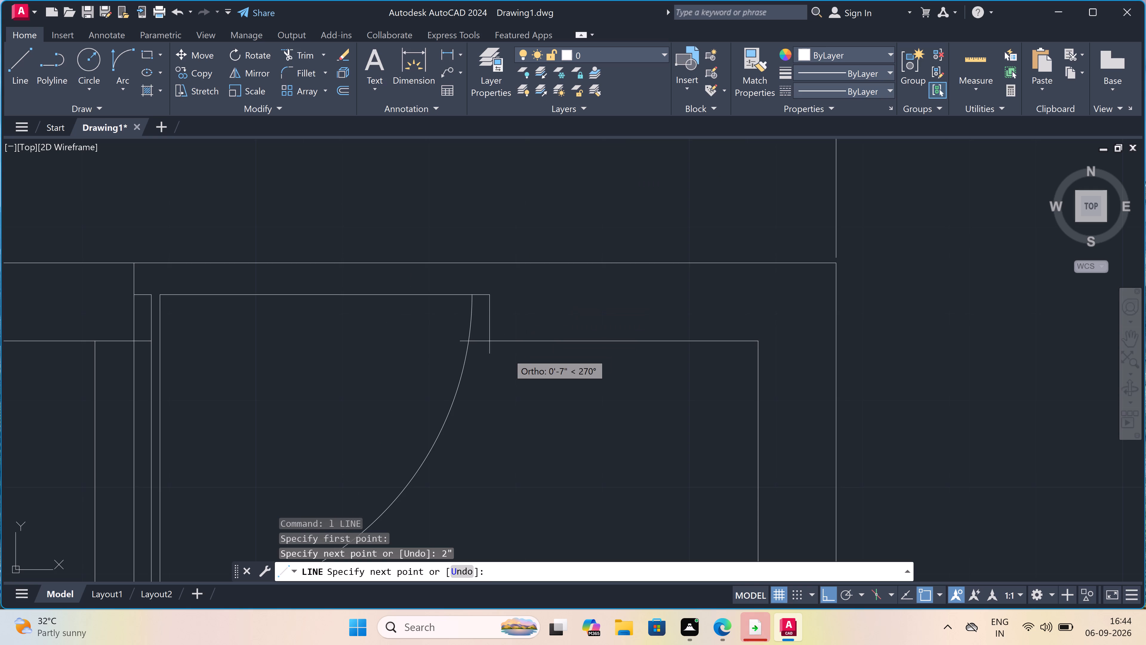
{"action": "scroll", "coordinate": [484, 251], "scroll_direction": "up", "scroll_amount": 2}
{"action": "left_click", "coordinate": [484, 240]}
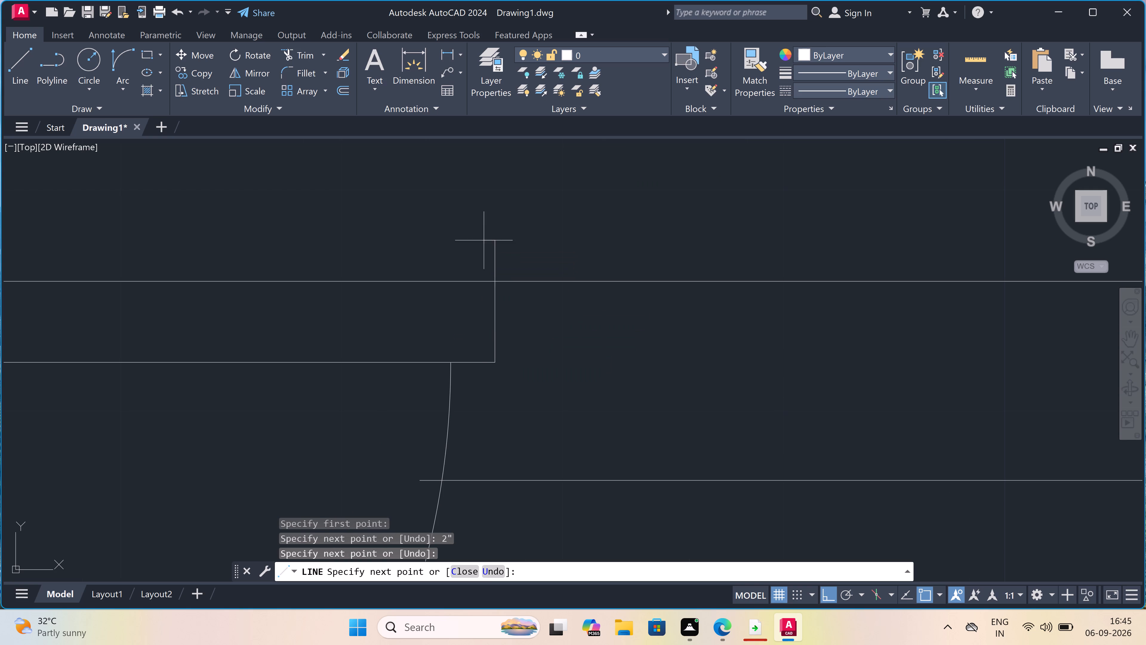
{"action": "double_click", "coordinate": [493, 510]}
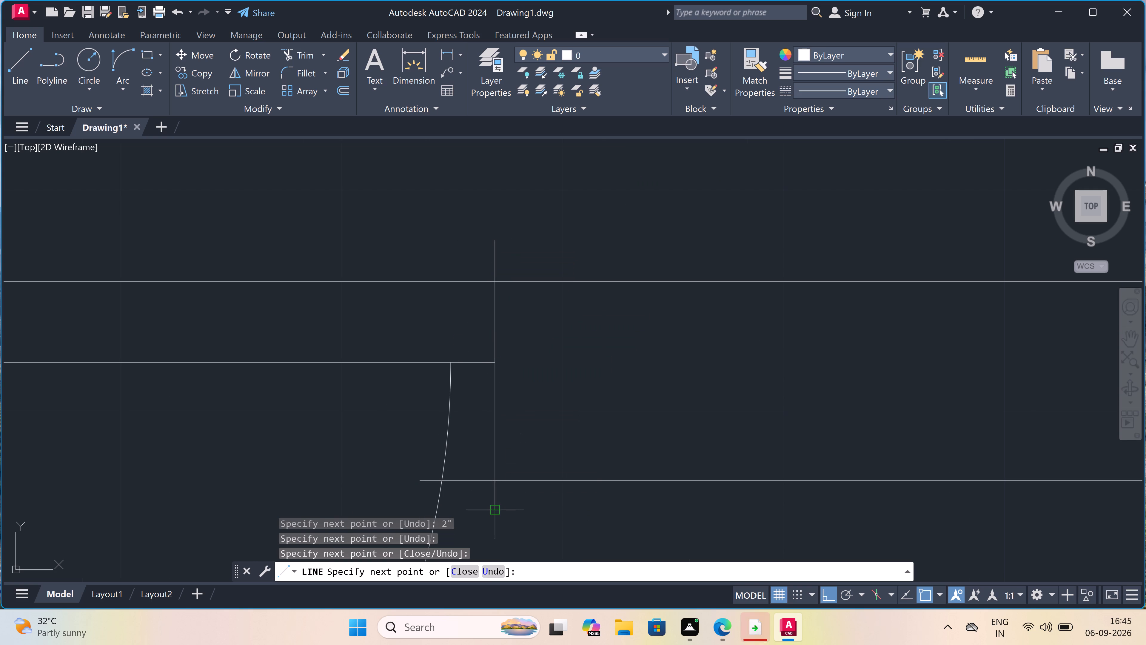
{"action": "key", "text": "Escape"}
Trim the jamb line's overhangs beyond both wall faces and the inner wall face's stub inside the swing arc.
{"action": "type", "text": "tr"}
{"action": "key", "text": "space"}
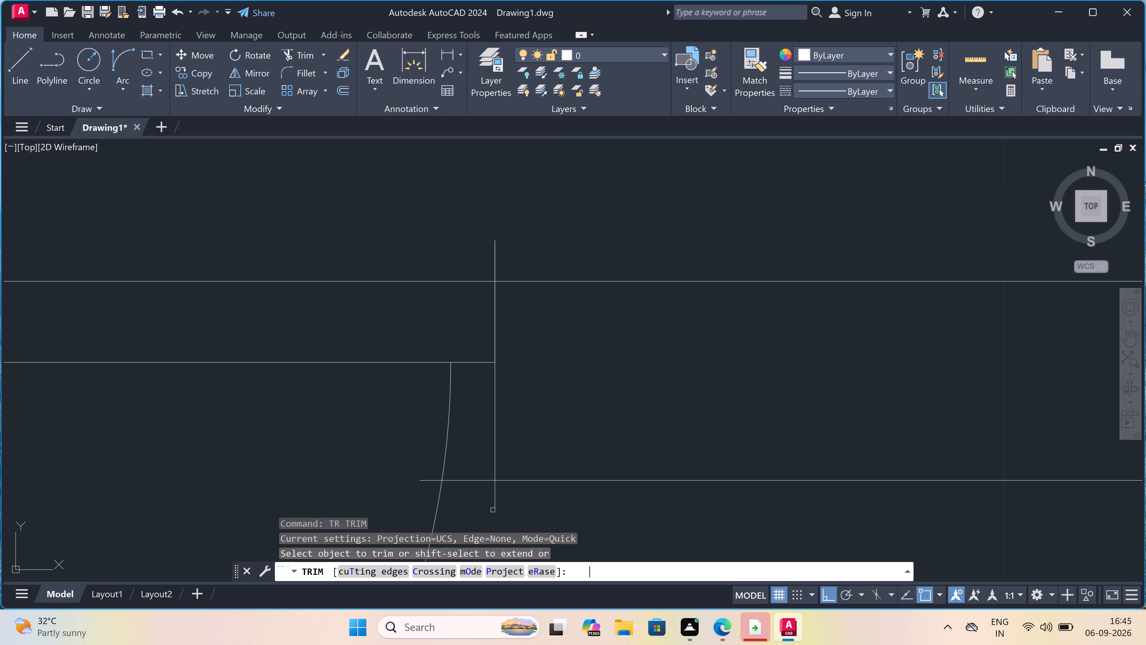
{"action": "left_click", "coordinate": [493, 510]}
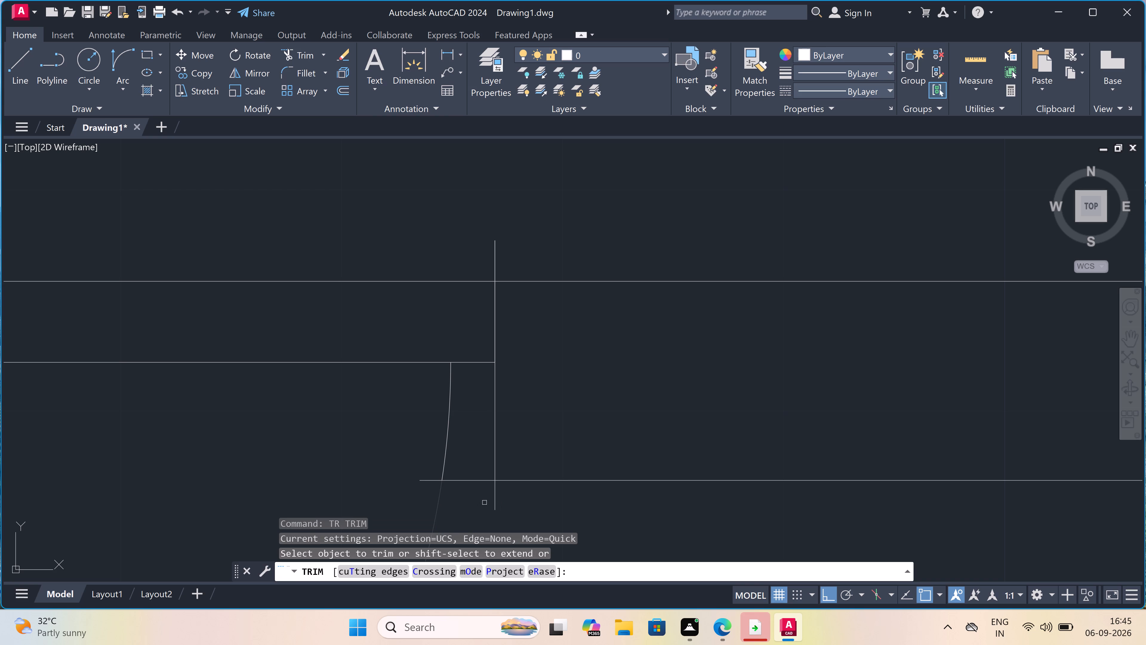
{"action": "double_click", "coordinate": [496, 504]}
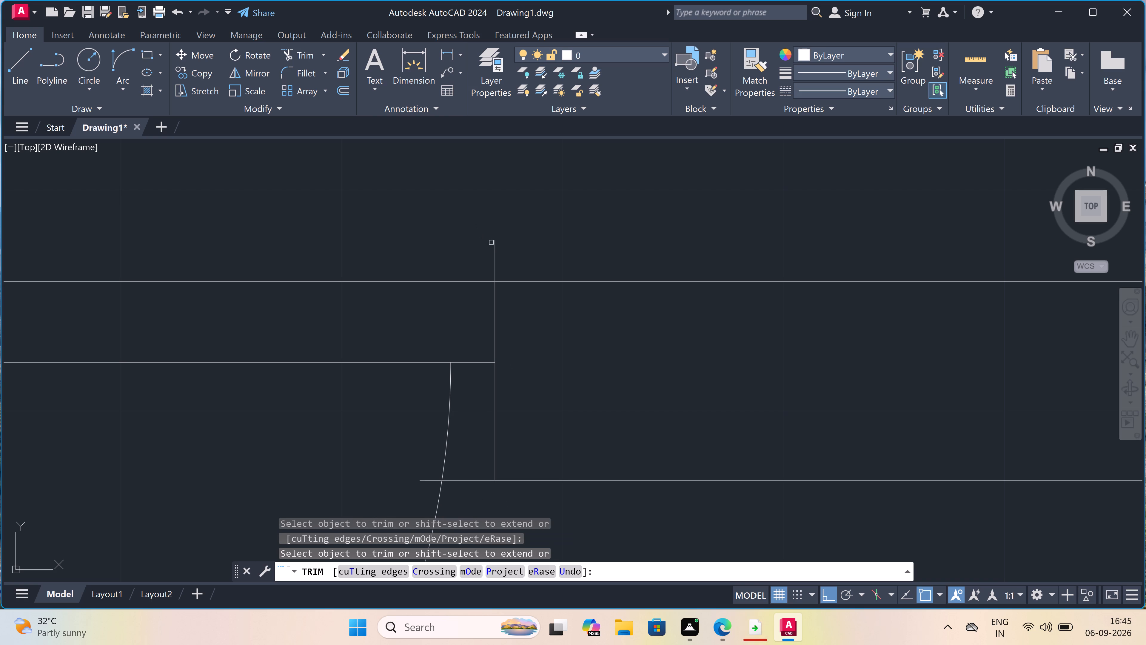
{"action": "triple_click", "coordinate": [495, 251]}
{"action": "double_click", "coordinate": [432, 481]}
{"action": "key", "text": "Escape"}
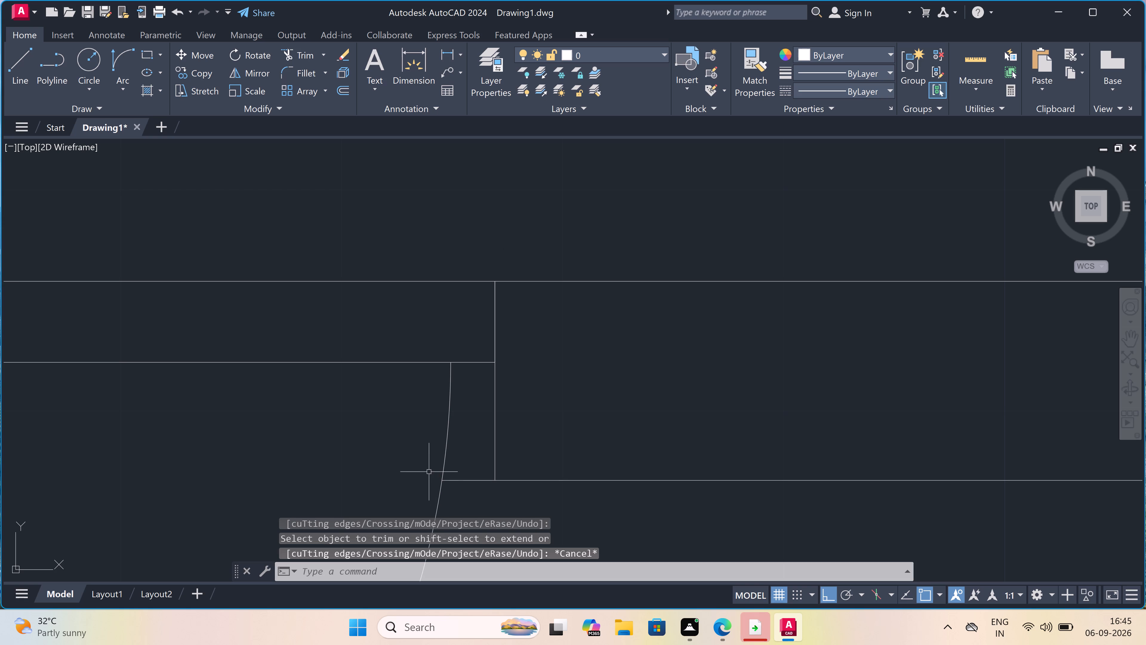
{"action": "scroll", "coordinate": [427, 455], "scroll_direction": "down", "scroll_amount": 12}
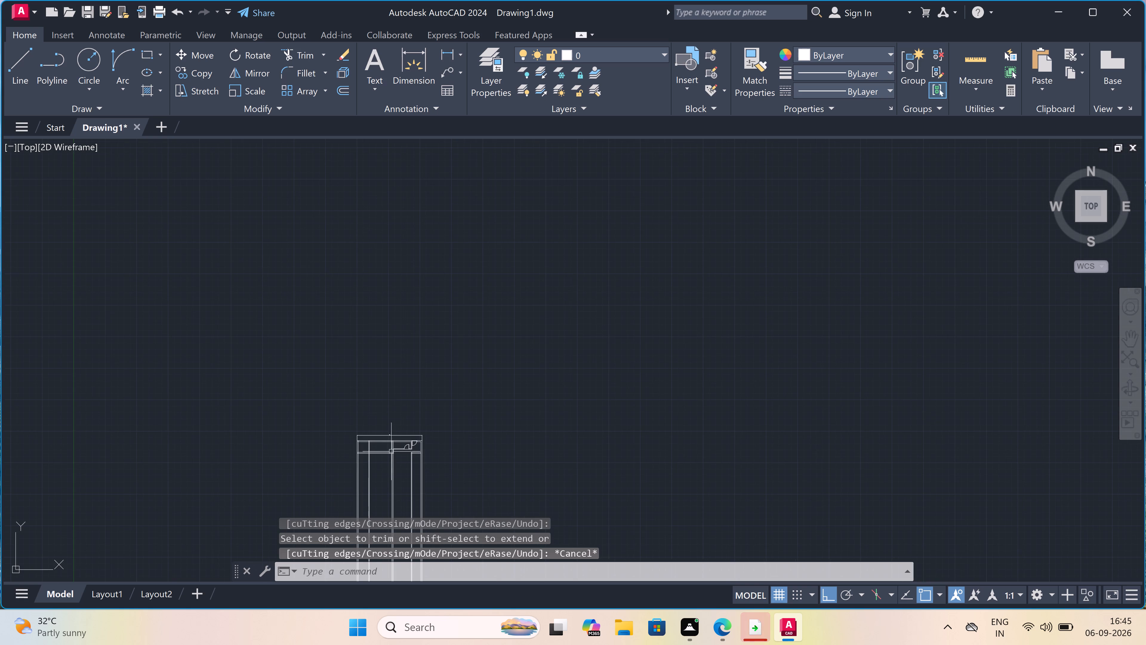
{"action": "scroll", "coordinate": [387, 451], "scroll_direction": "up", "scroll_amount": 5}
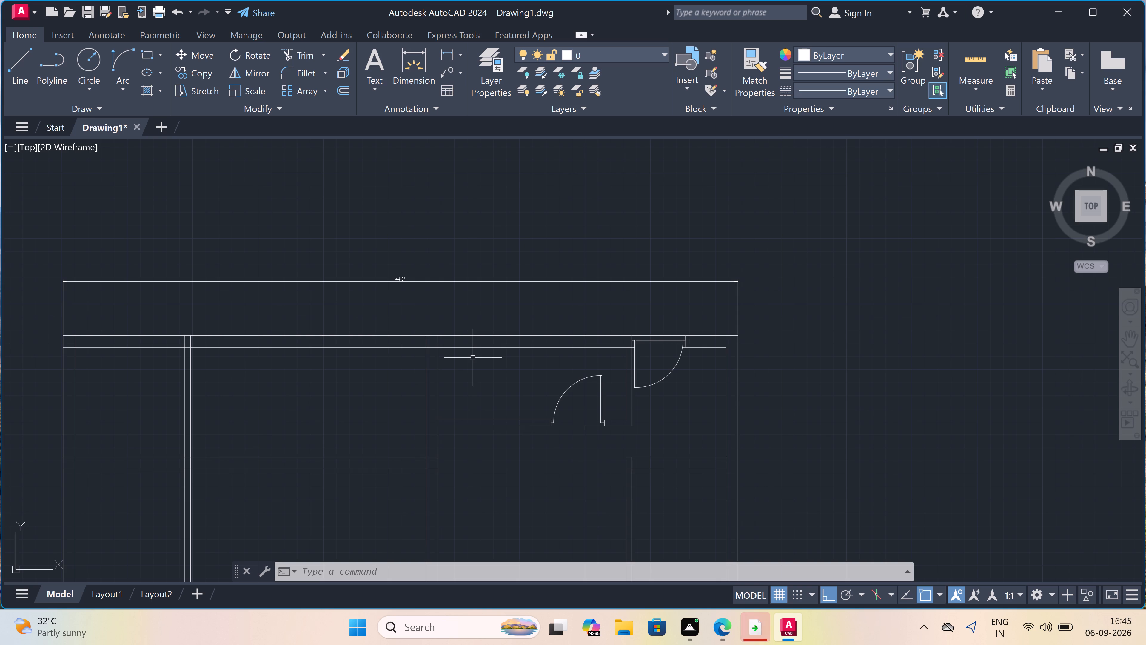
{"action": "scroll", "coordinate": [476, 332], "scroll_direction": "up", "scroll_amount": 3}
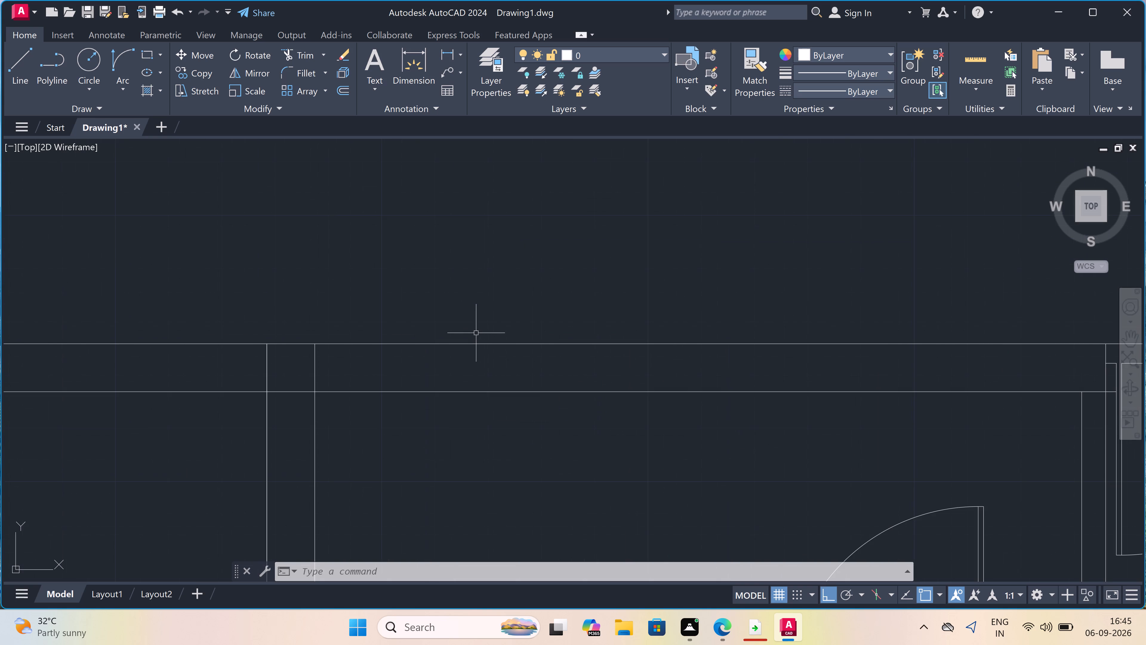
Draw a short vertical line crossing both faces of the top wall, between the left cross wall and the top-right door.
{"action": "scroll", "coordinate": [477, 332], "scroll_direction": "down", "scroll_amount": 1}
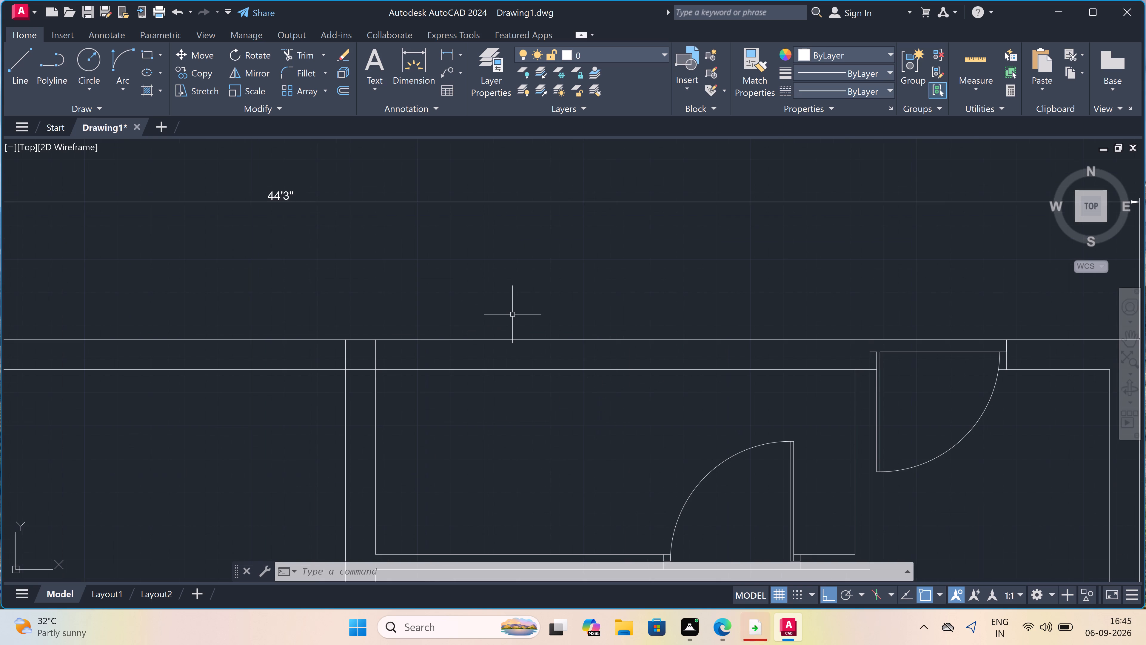
{"action": "key", "text": "Escape"}
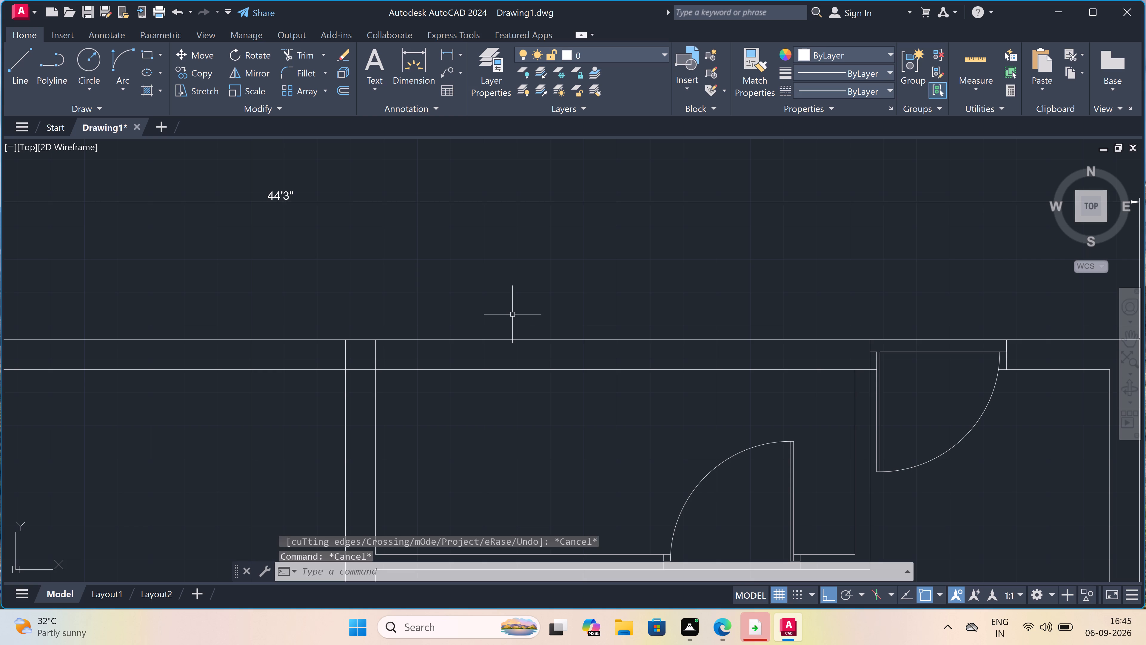
{"action": "type", "text": "l"}
{"action": "key", "text": "space"}
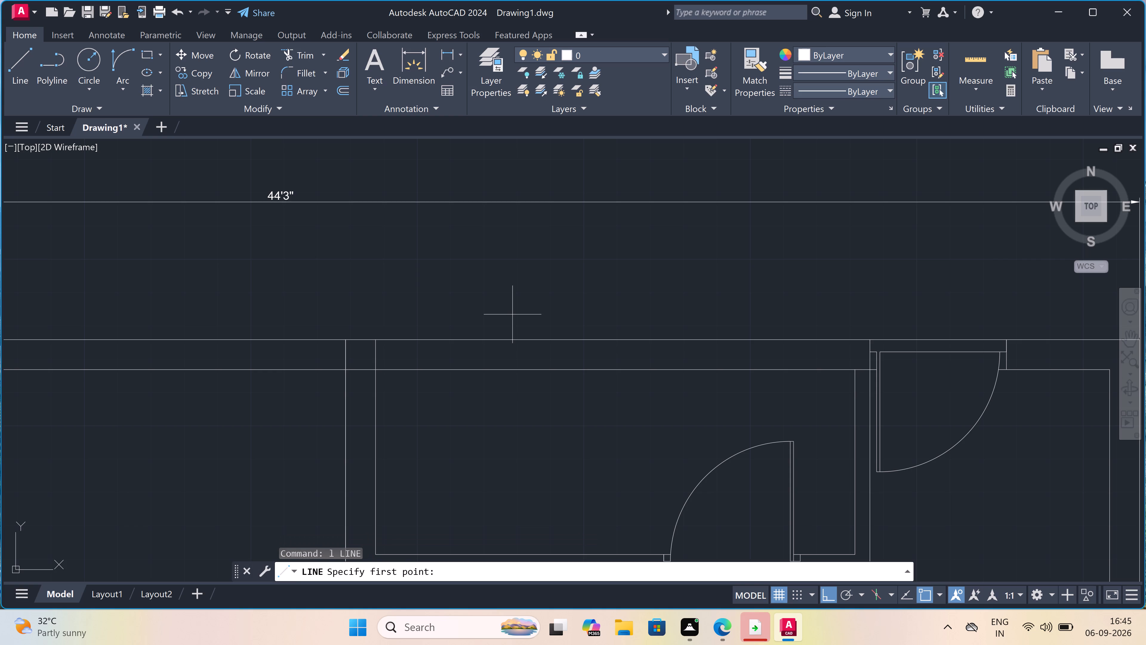
{"action": "left_click", "coordinate": [790, 328]}
{"action": "left_click", "coordinate": [786, 382]}
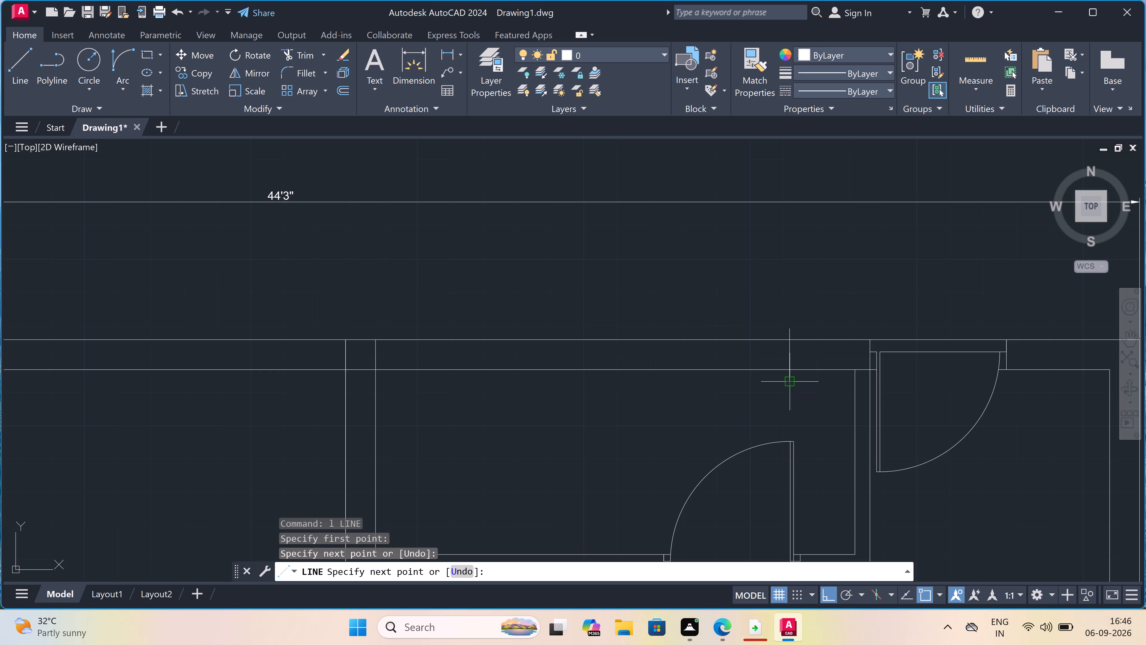
{"action": "key", "text": "Escape"}
Trim the new vertical line's overhangs beyond both faces of the top wall.
{"action": "type", "text": "tr"}
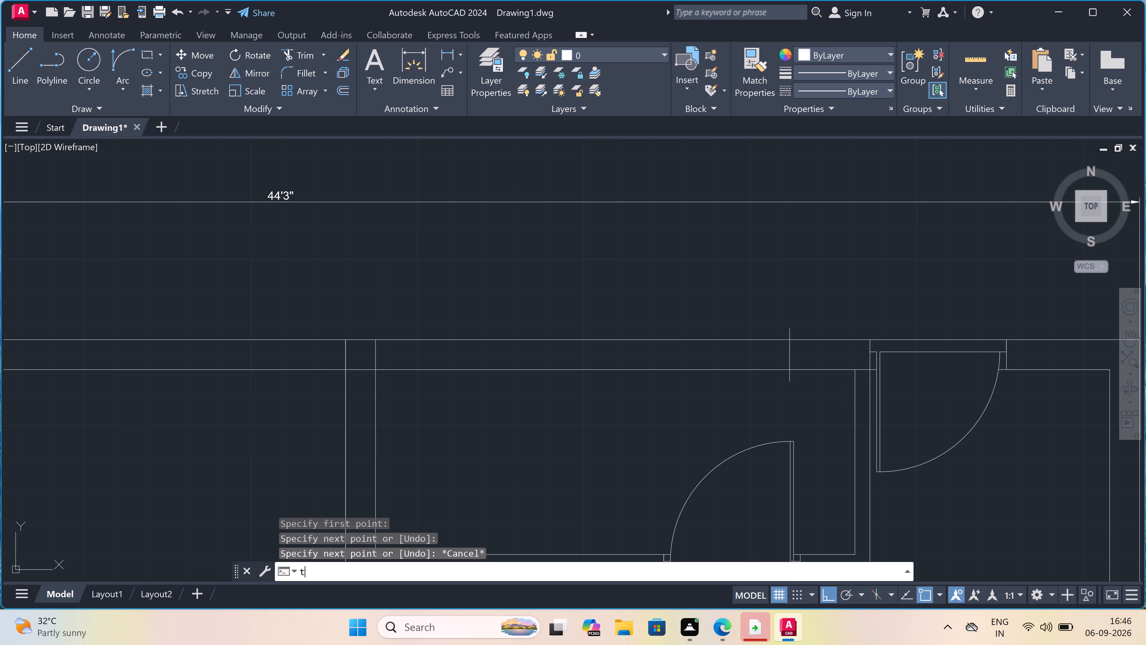
{"action": "key", "text": "space"}
{"action": "left_click", "coordinate": [788, 383]}
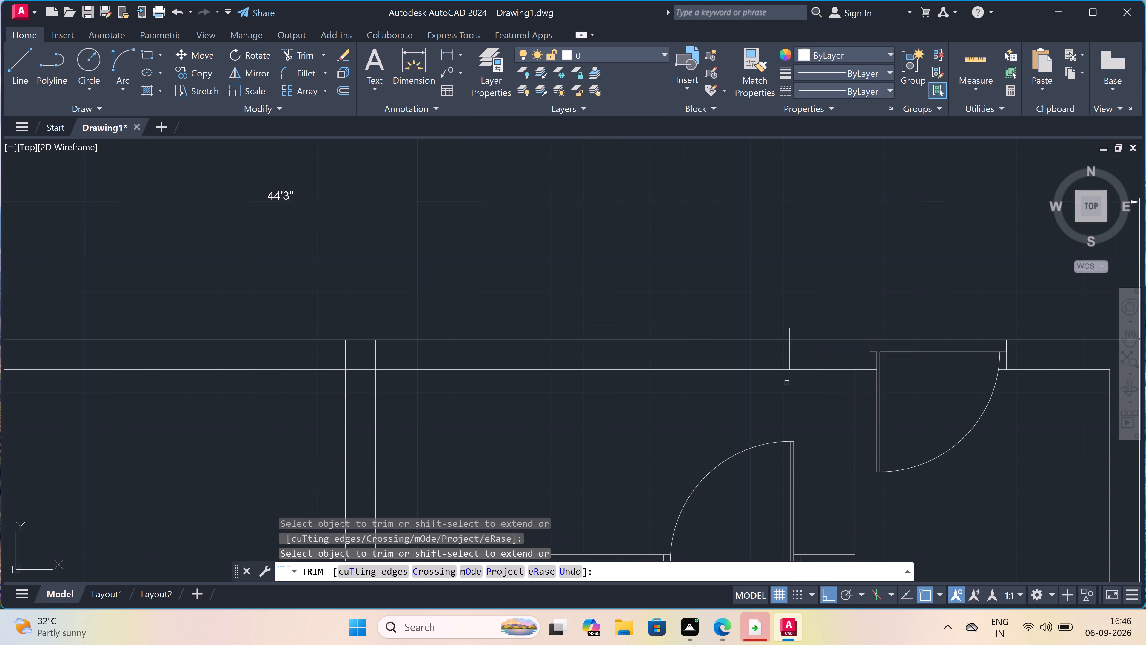
{"action": "left_click", "coordinate": [789, 333]}
{"action": "key", "text": "Escape"}
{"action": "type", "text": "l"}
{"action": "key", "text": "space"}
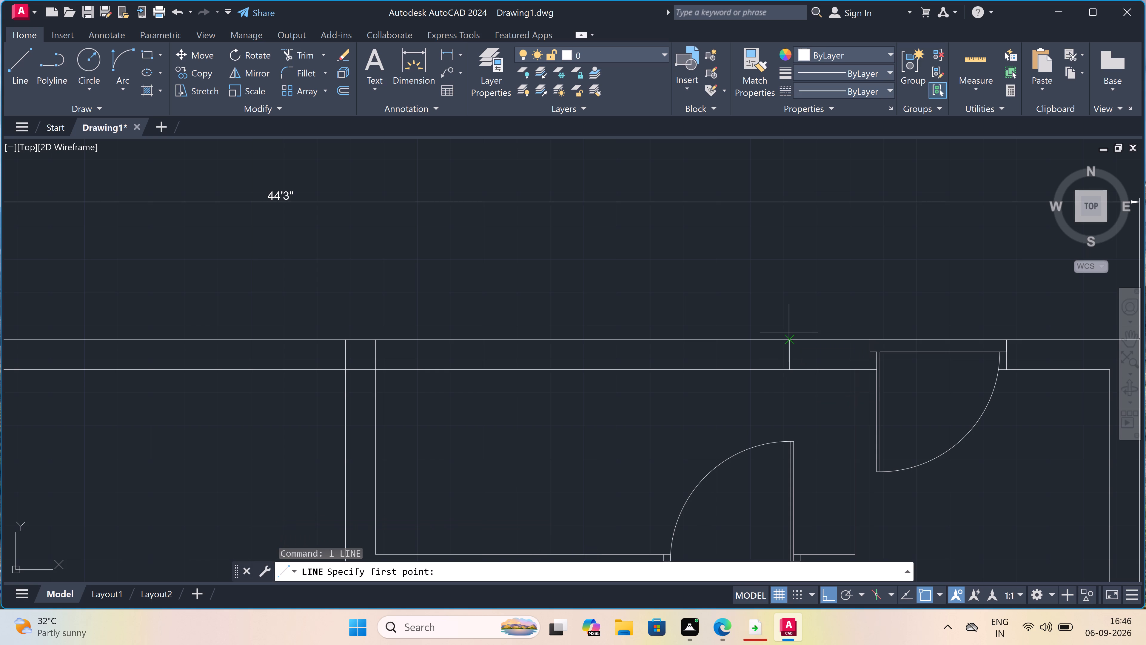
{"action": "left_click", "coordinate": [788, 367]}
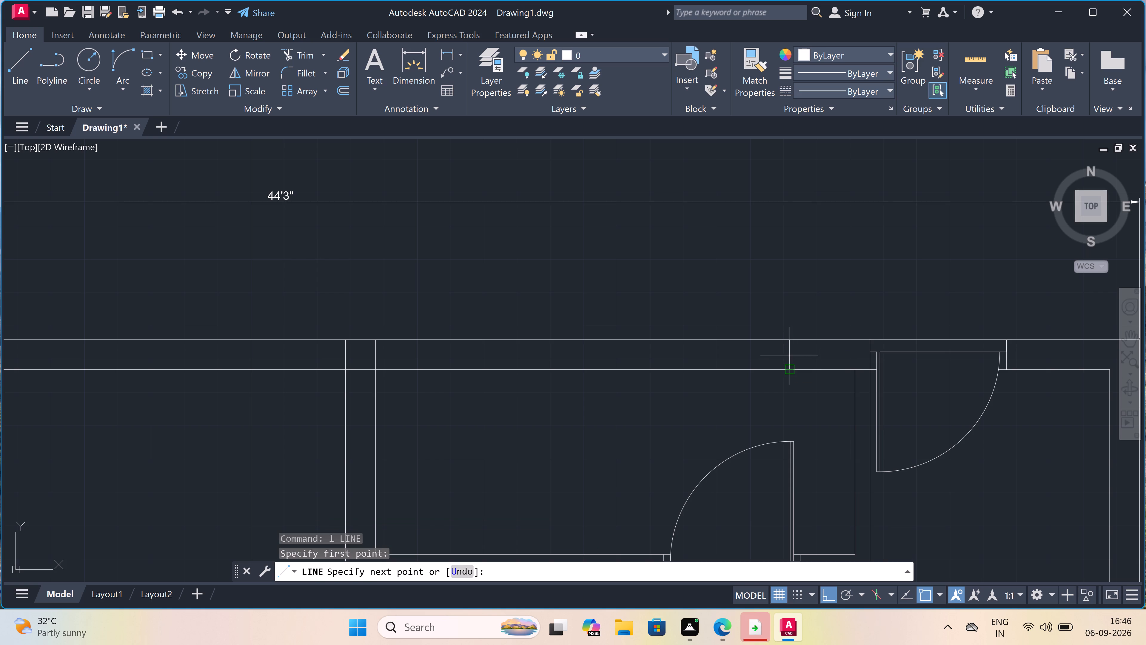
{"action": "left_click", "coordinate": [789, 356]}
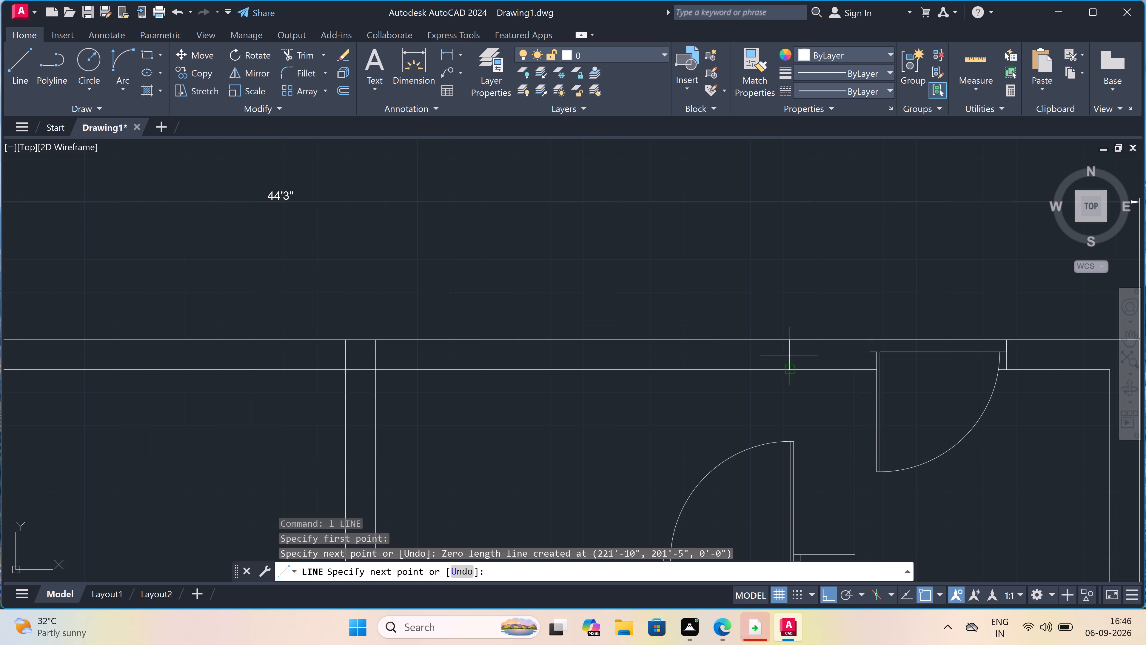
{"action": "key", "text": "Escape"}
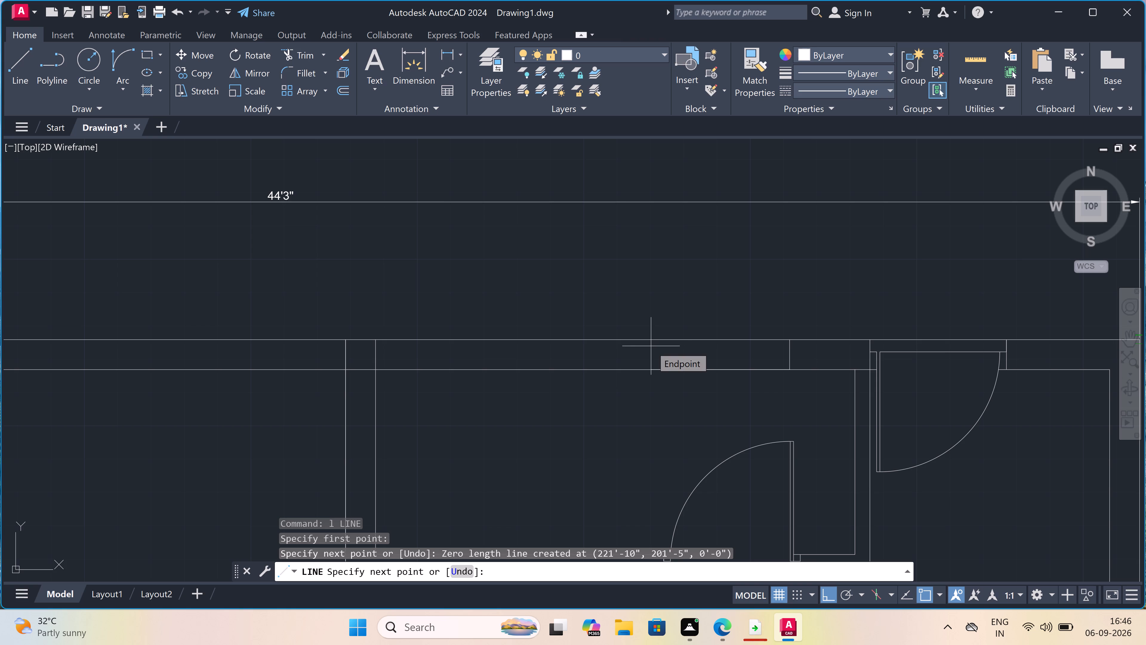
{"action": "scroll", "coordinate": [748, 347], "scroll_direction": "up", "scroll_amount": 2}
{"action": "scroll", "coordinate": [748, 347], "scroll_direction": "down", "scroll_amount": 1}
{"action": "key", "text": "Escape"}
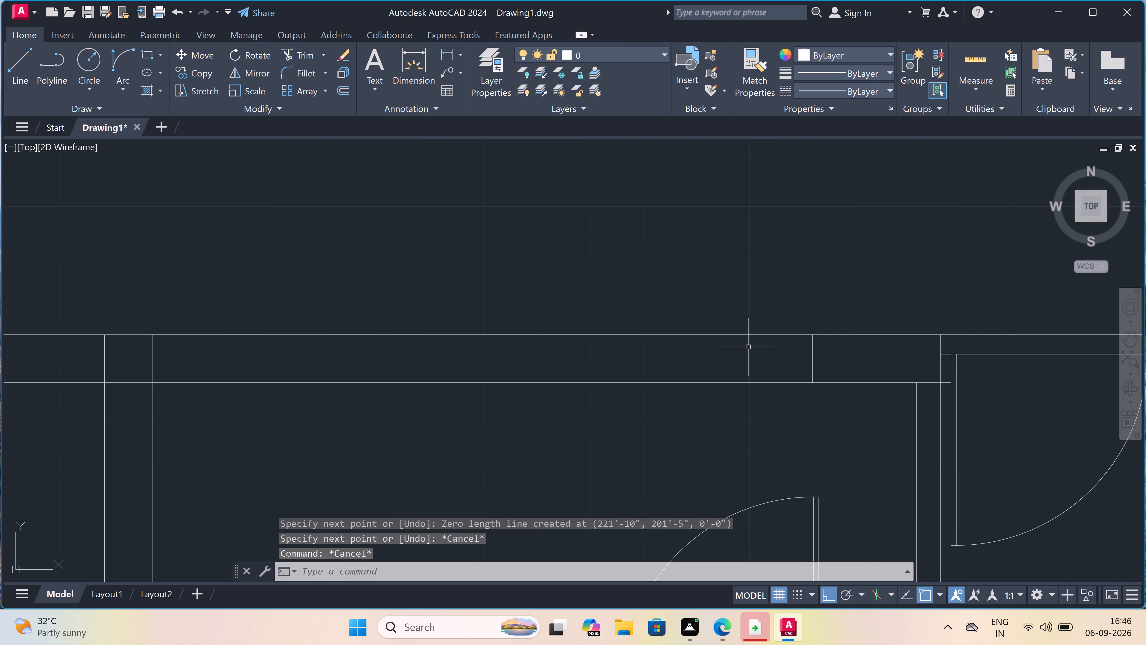
Draw a 2.5' line leftward inside the top wall from just beside the new jamb, then a vertical line crossing both wall faces at its end.
{"action": "type", "text": "l"}
{"action": "key", "text": "space"}
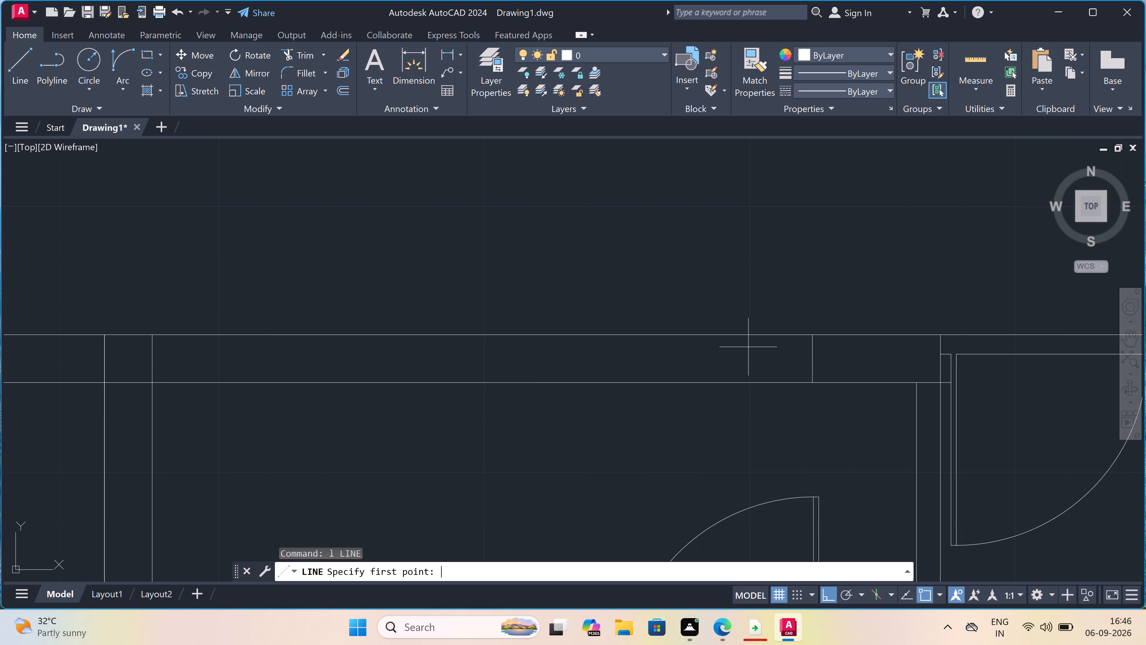
{"action": "scroll", "coordinate": [757, 346], "scroll_direction": "up", "scroll_amount": 2}
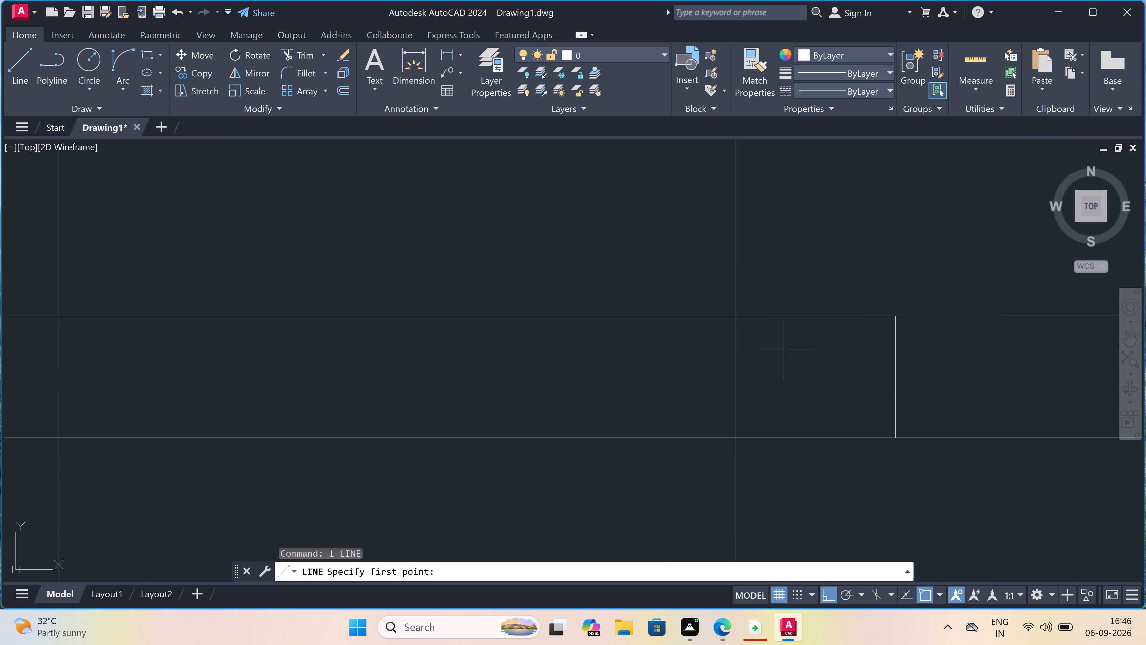
{"action": "left_click", "coordinate": [907, 374]}
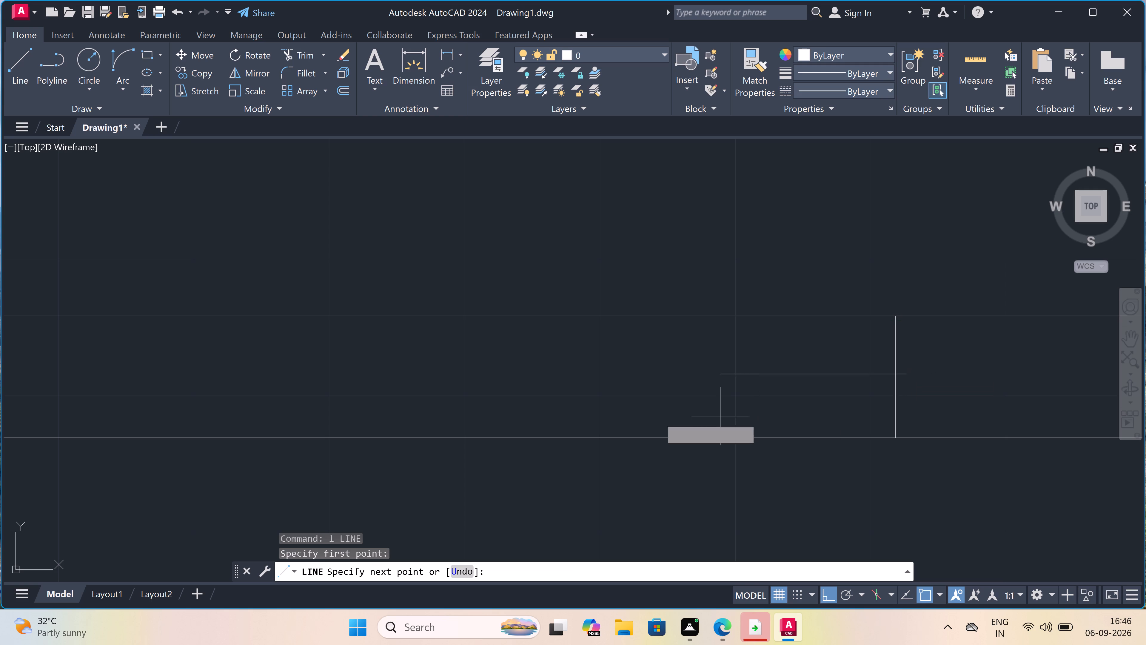
{"action": "scroll", "coordinate": [619, 412], "scroll_direction": "down", "scroll_amount": 3}
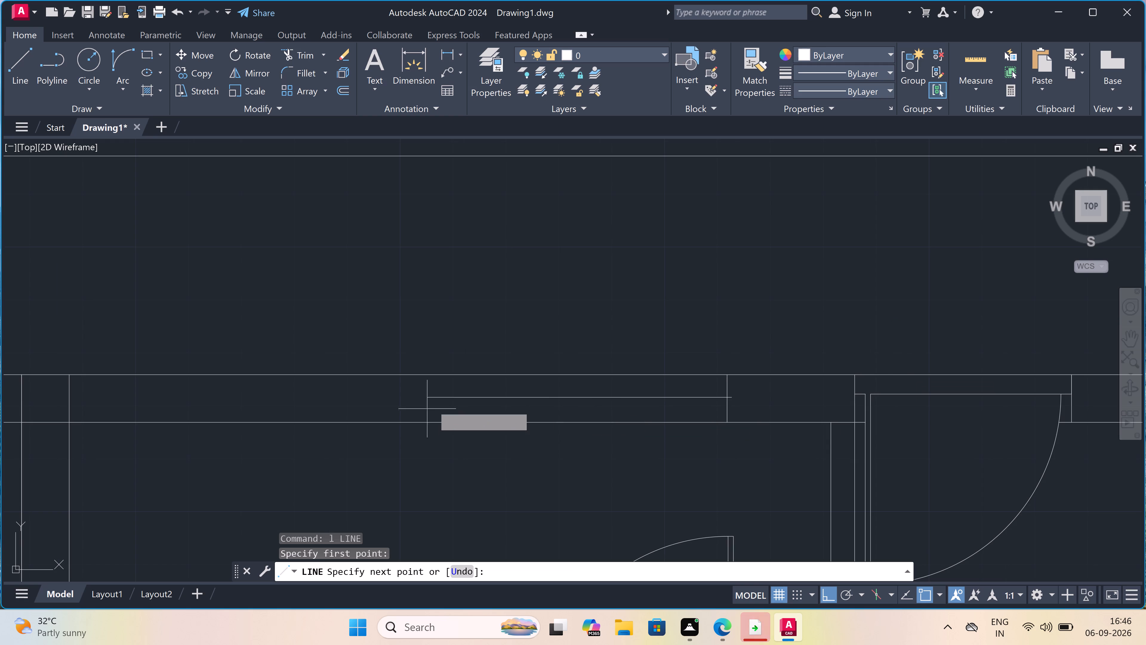
{"action": "type", "text": "2.5"}
{"action": "type", "text": "'"}
{"action": "key", "text": "space"}
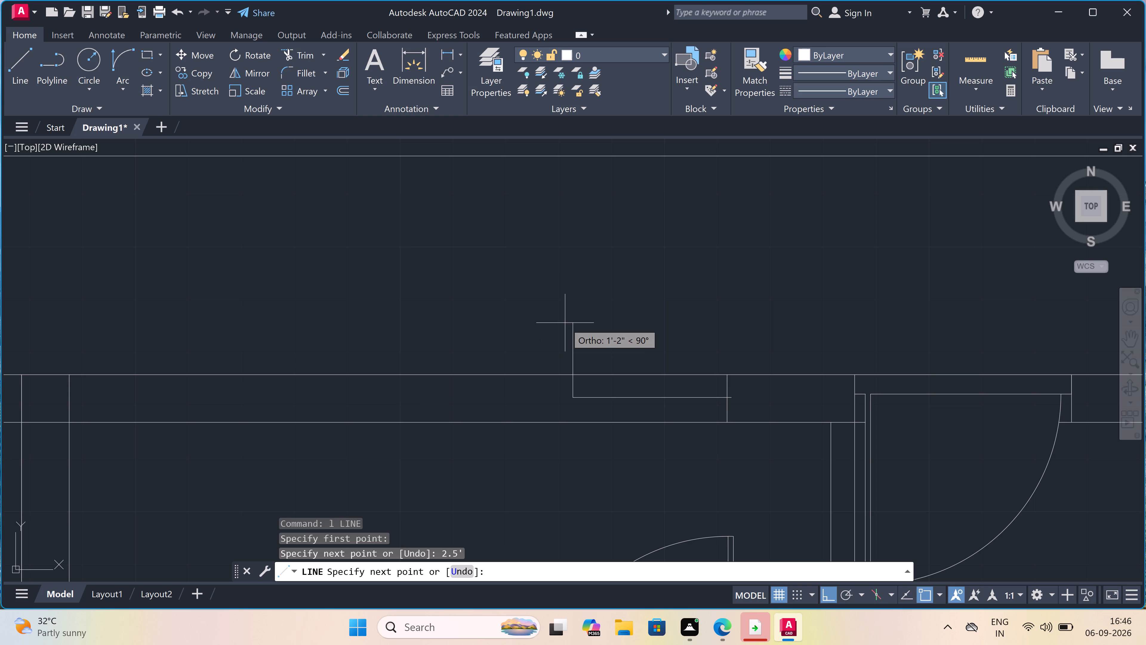
{"action": "left_click", "coordinate": [575, 358]}
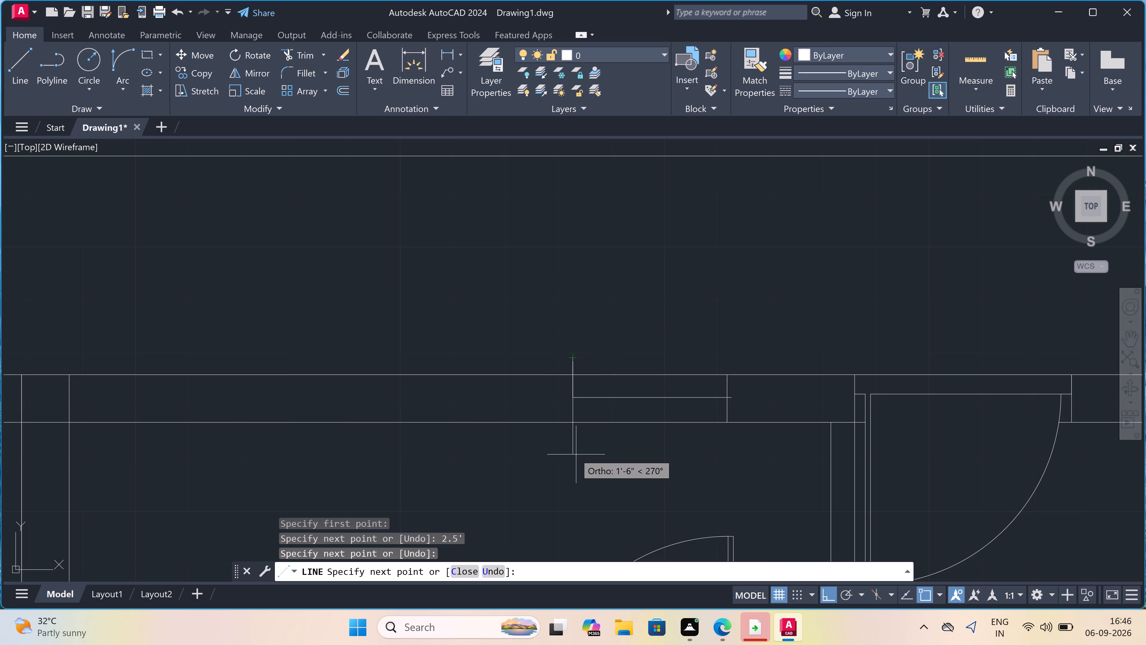
{"action": "left_click", "coordinate": [572, 462]}
{"action": "key", "text": "Escape"}
Trim the second jamb line's overhangs beyond both wall faces and the 2.5' line's stub past the first jamb.
{"action": "scroll", "coordinate": [570, 461], "scroll_direction": "up", "scroll_amount": 1}
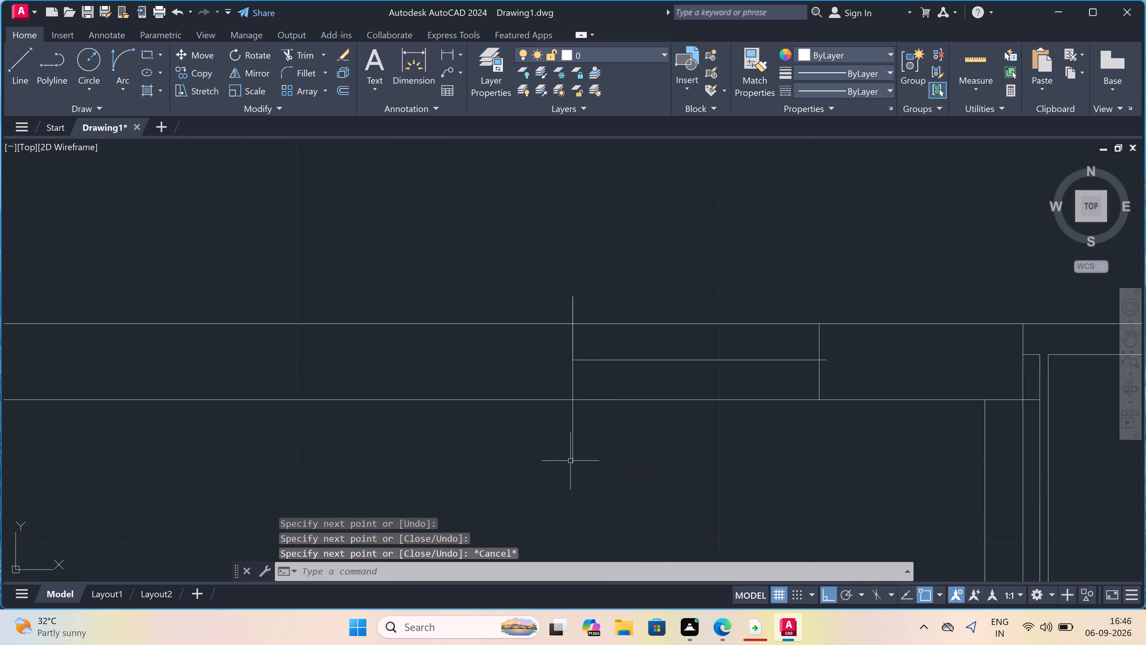
{"action": "scroll", "coordinate": [570, 461], "scroll_direction": "up", "scroll_amount": 1}
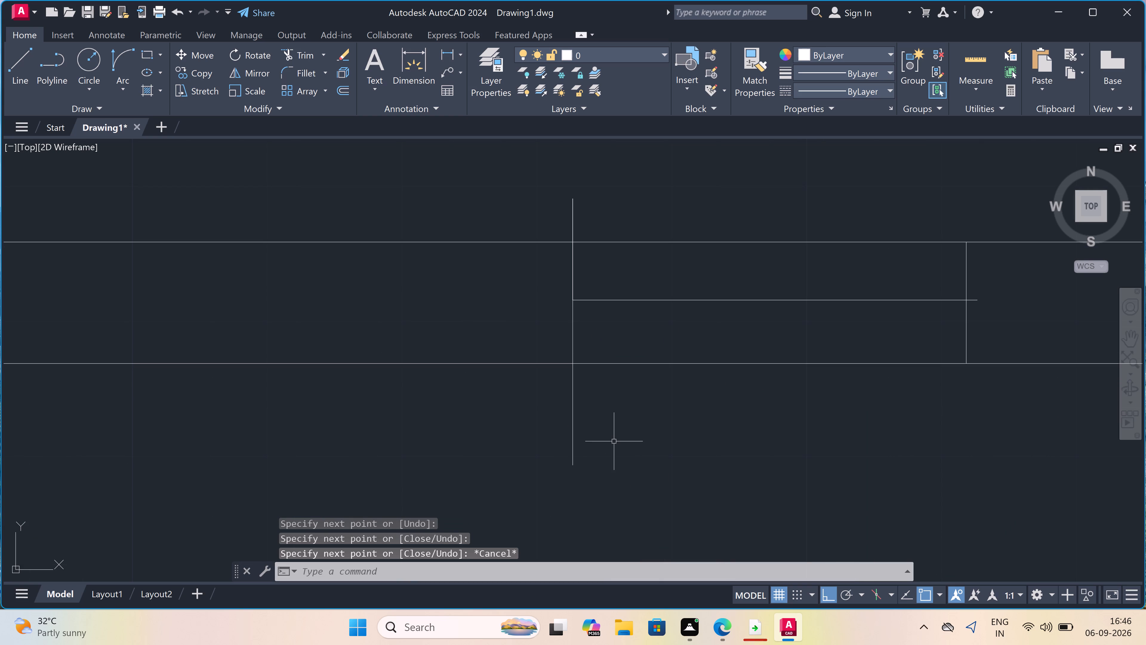
{"action": "type", "text": "tr"}
{"action": "key", "text": "space"}
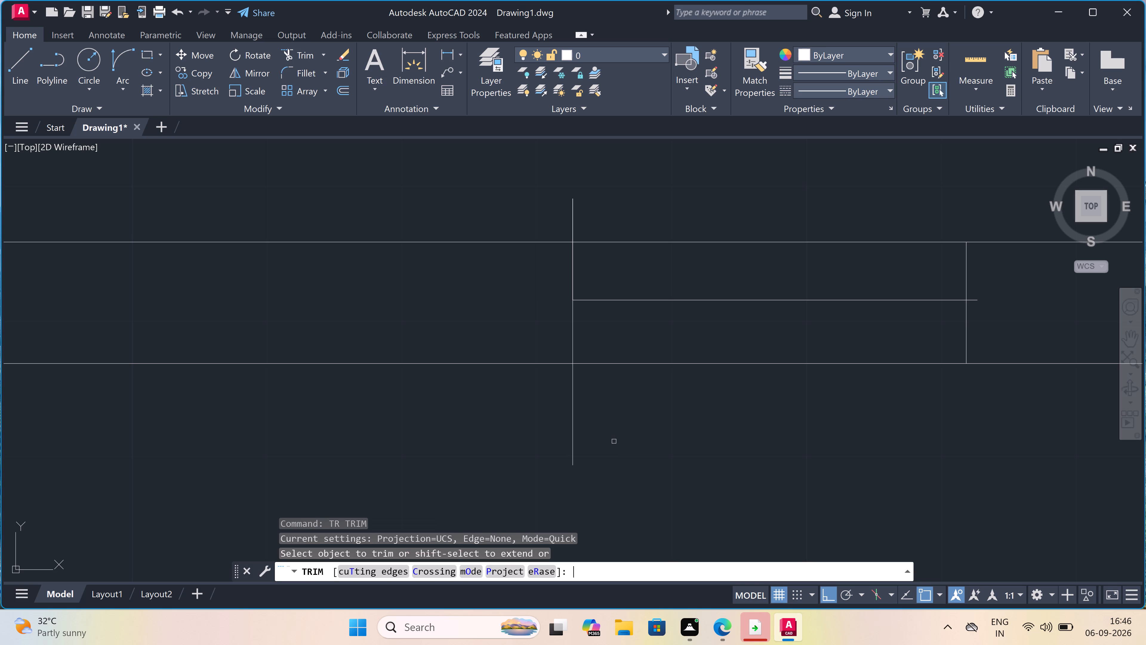
{"action": "left_click", "coordinate": [611, 429]}
{"action": "left_click", "coordinate": [459, 439]}
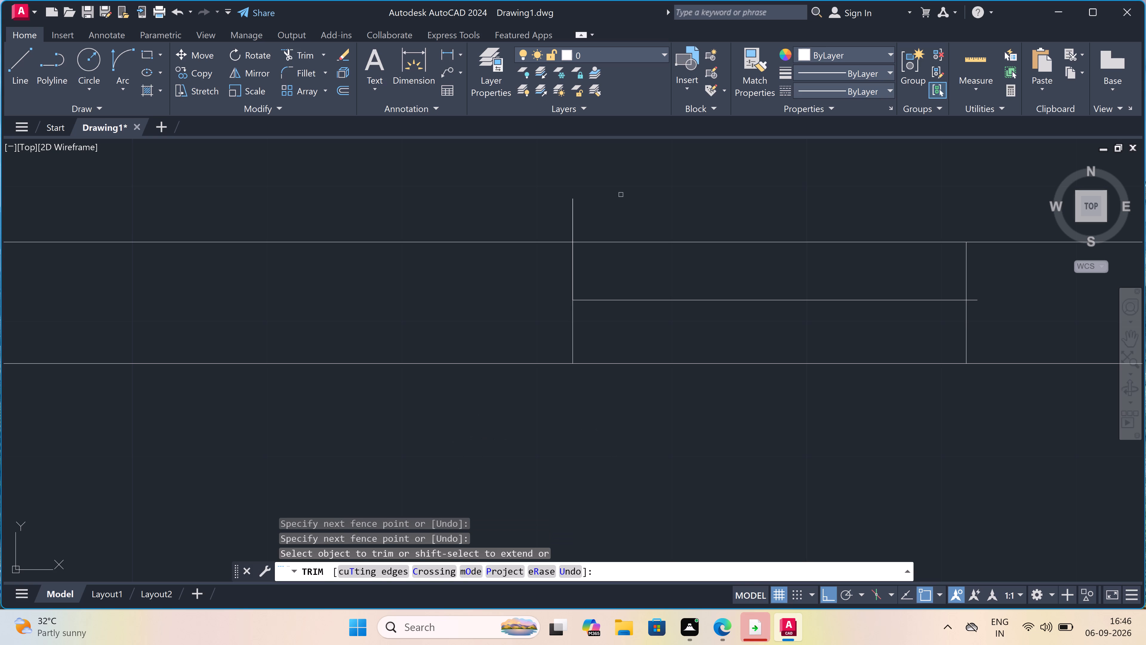
{"action": "left_click_drag", "start_coordinate": [599, 209], "coordinate": [584, 217]}
{"action": "left_click", "coordinate": [476, 222]}
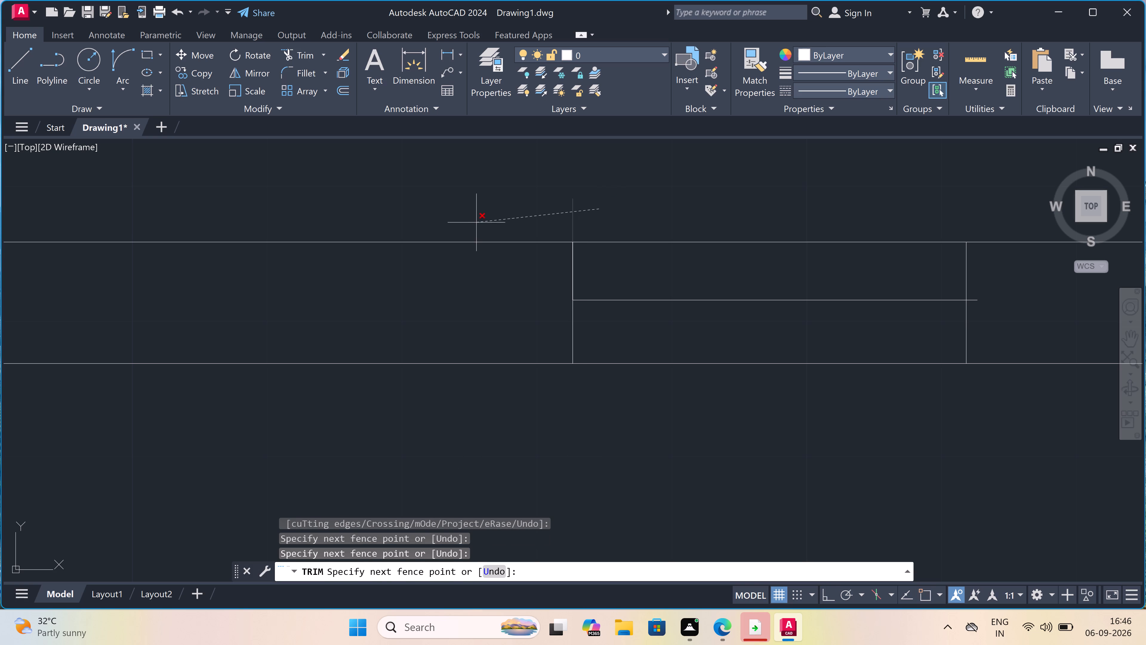
{"action": "scroll", "coordinate": [1002, 325], "scroll_direction": "up", "scroll_amount": 3}
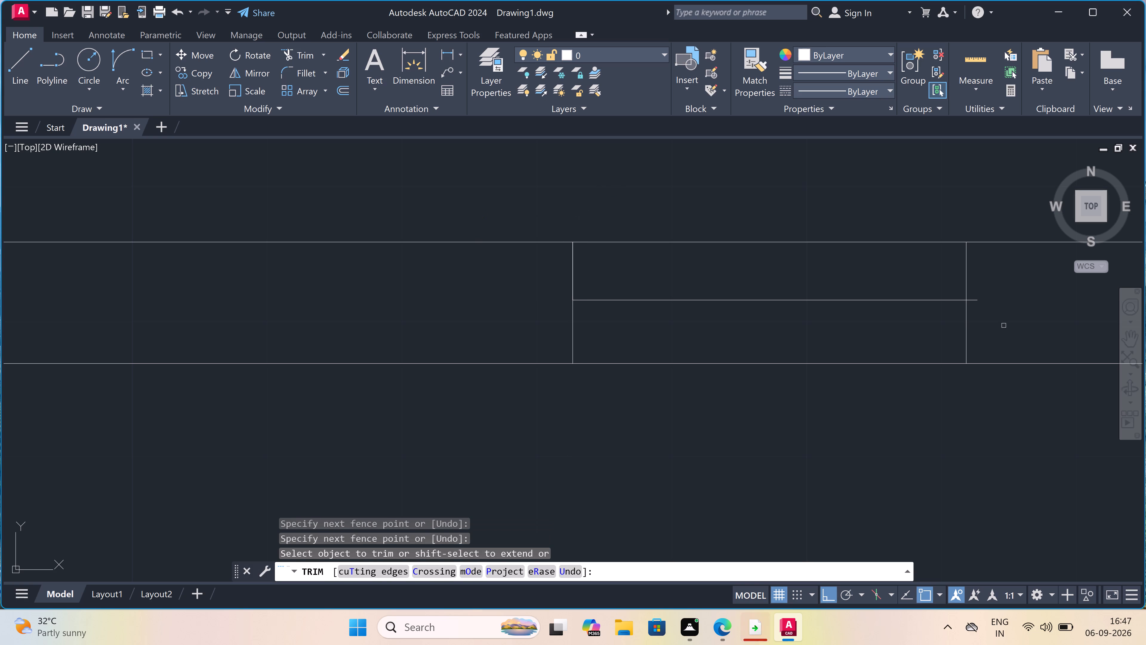
{"action": "left_click", "coordinate": [921, 250]}
{"action": "left_click", "coordinate": [925, 273]}
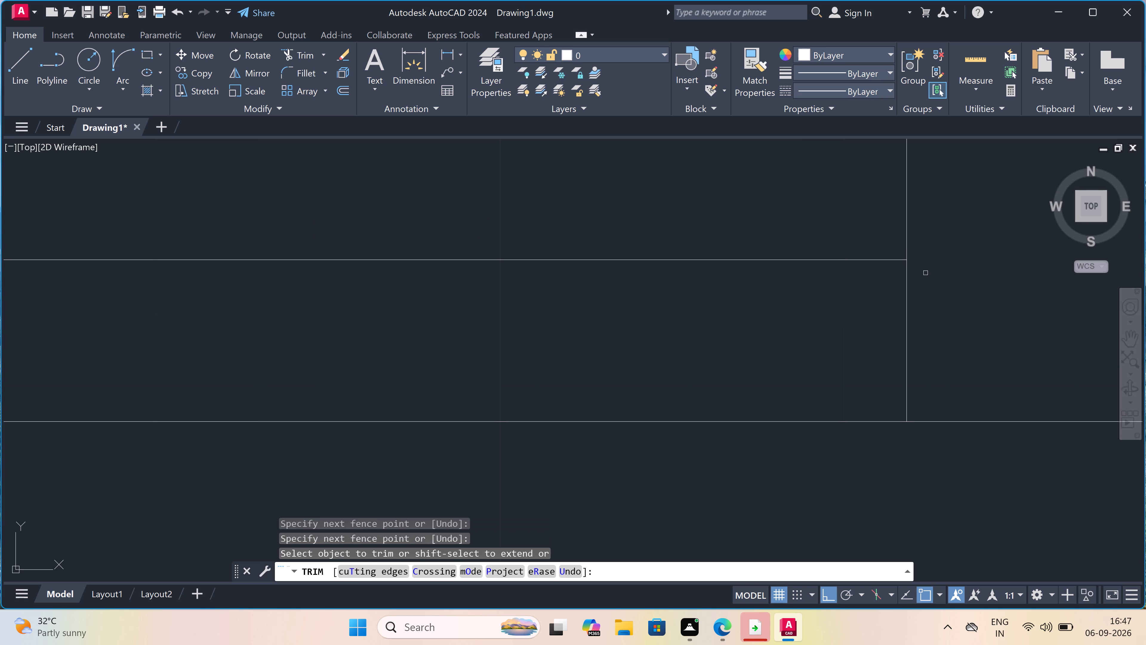
{"action": "key", "text": "Escape"}
Offset the opening's horizontal middle line 2" to both sides, between the two jambs.
{"action": "scroll", "coordinate": [925, 273], "scroll_direction": "down", "scroll_amount": 2}
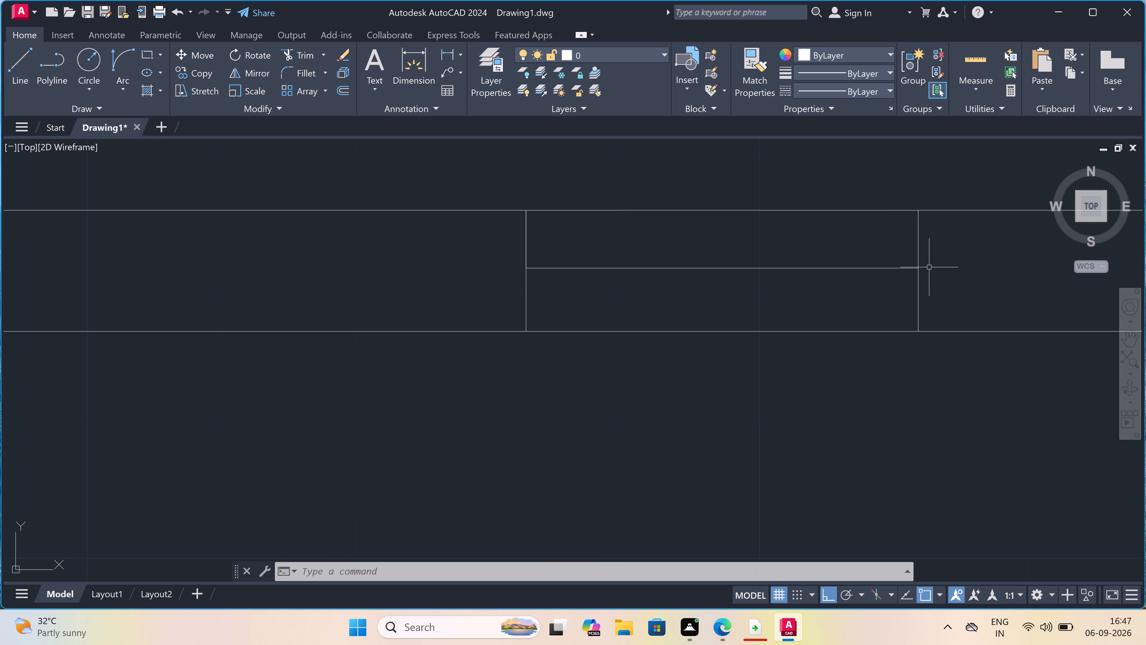
{"action": "type", "text": "o"}
{"action": "key", "text": "space"}
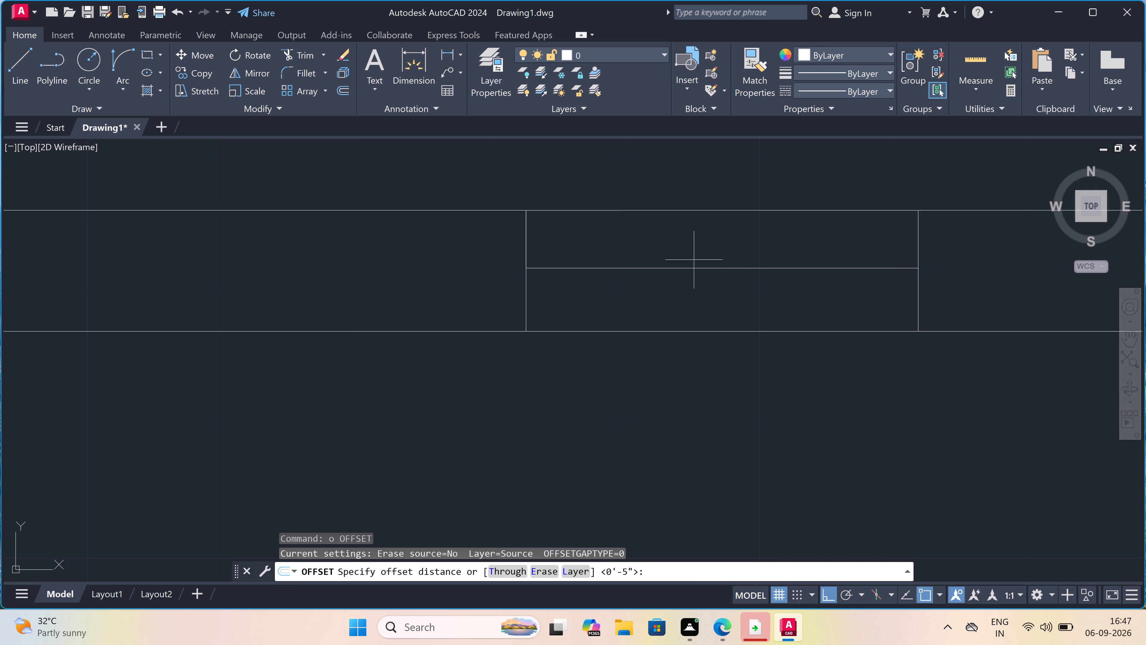
{"action": "left_click", "coordinate": [736, 268]}
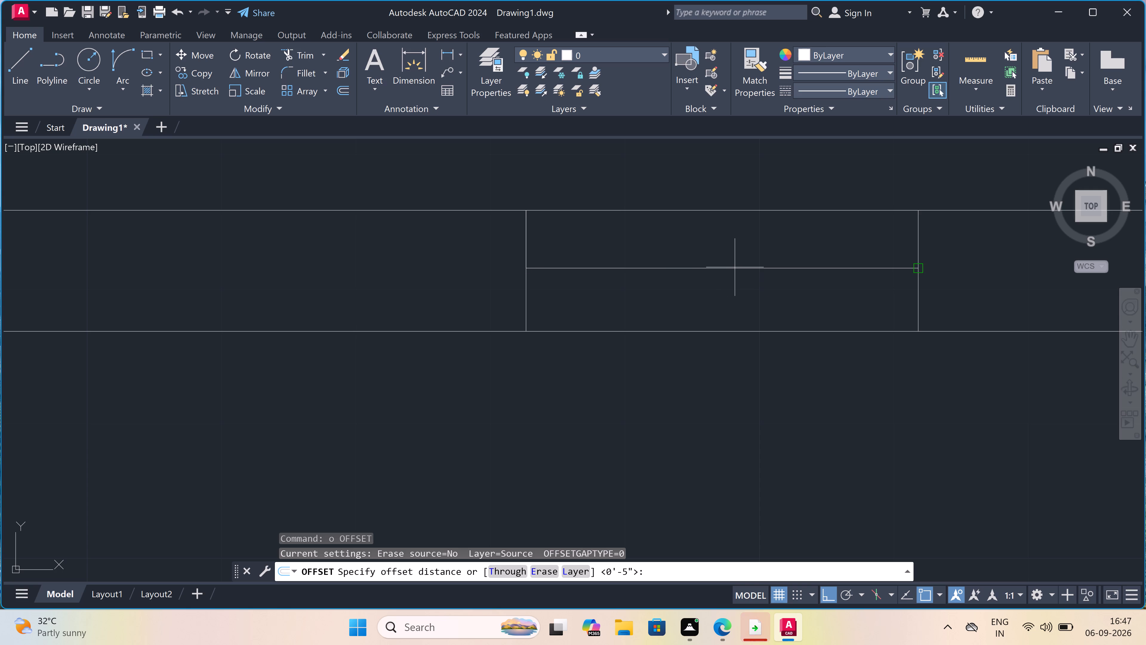
{"action": "type", "text": "2\""}
{"action": "key", "text": "space"}
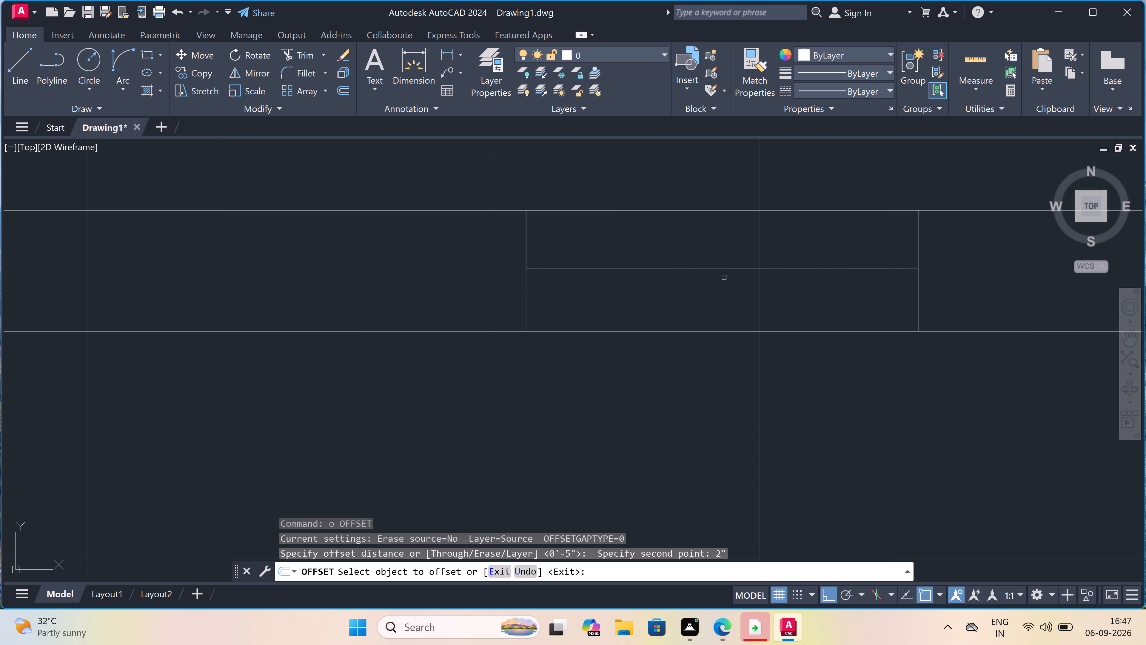
{"action": "left_click", "coordinate": [724, 266]}
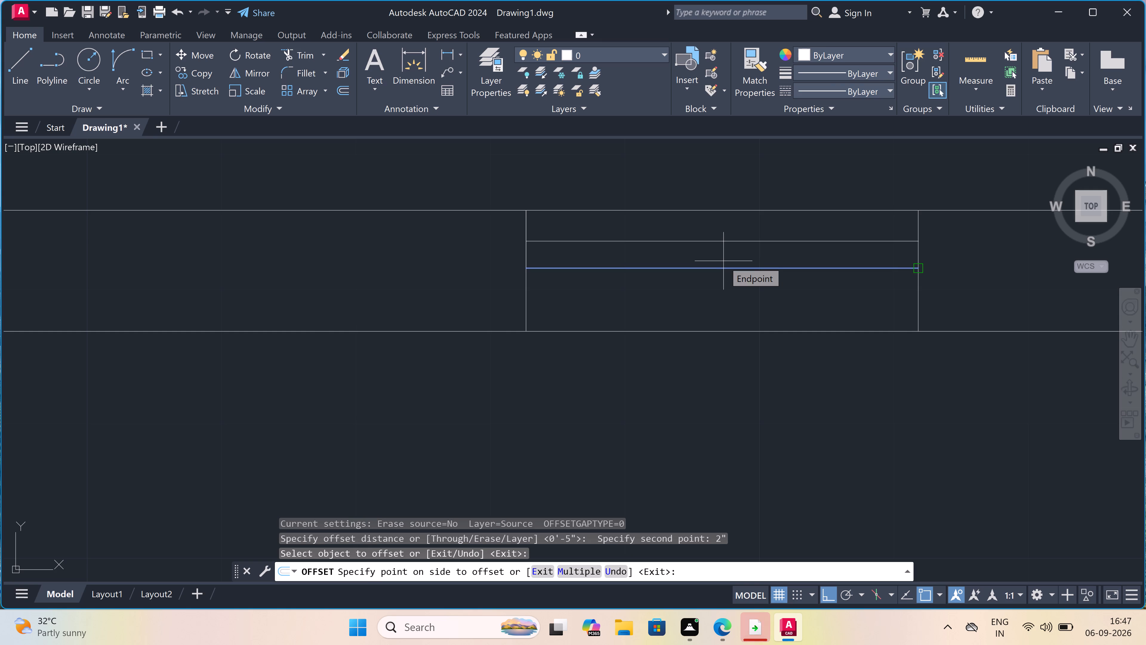
{"action": "left_click", "coordinate": [724, 259]}
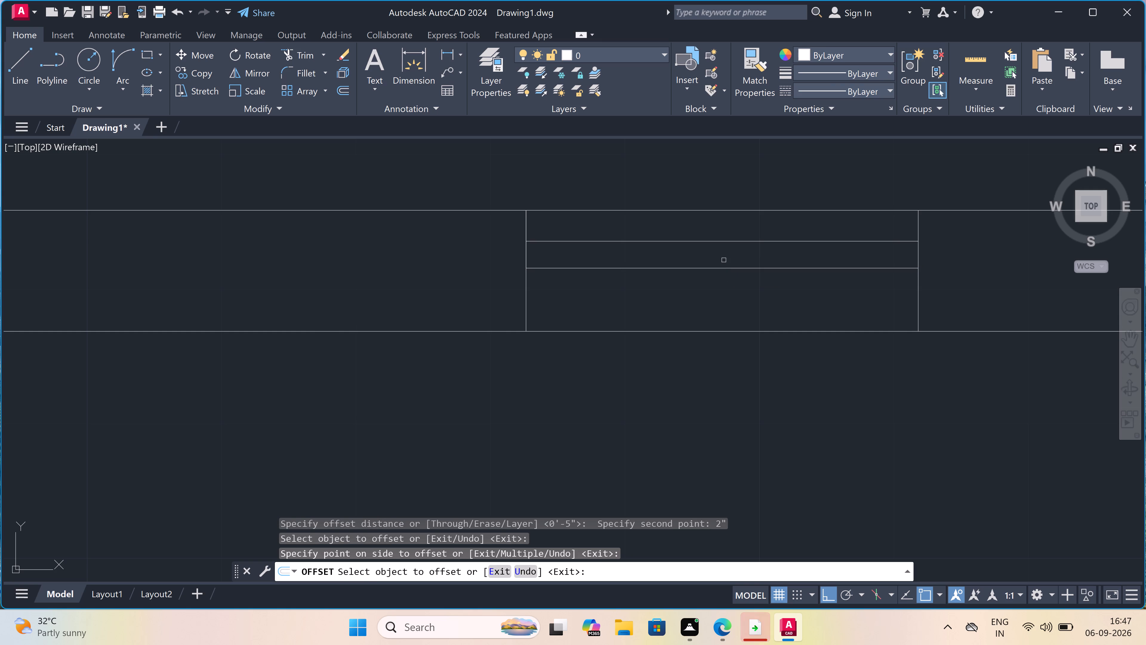
{"action": "left_click", "coordinate": [725, 269]}
{"action": "left_click", "coordinate": [726, 277]}
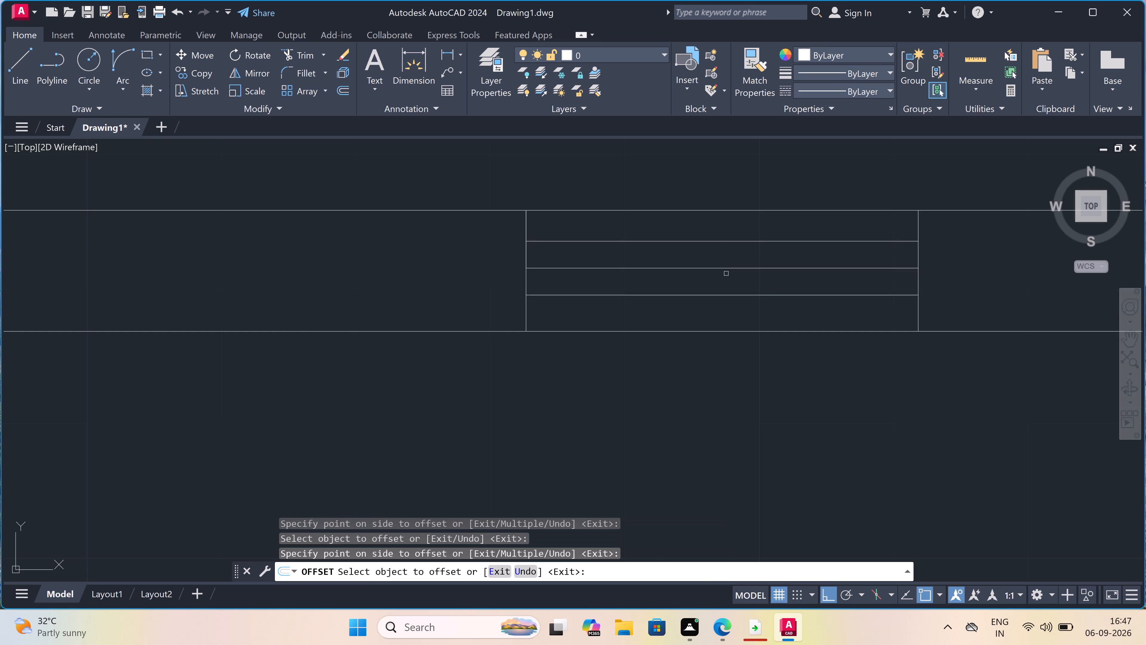
{"action": "key", "text": "Escape"}
Draw a line about 9" leftward along the upper glazing line from the right jamb, then down just past the opening's middle line.
{"action": "type", "text": "l"}
{"action": "key", "text": "space"}
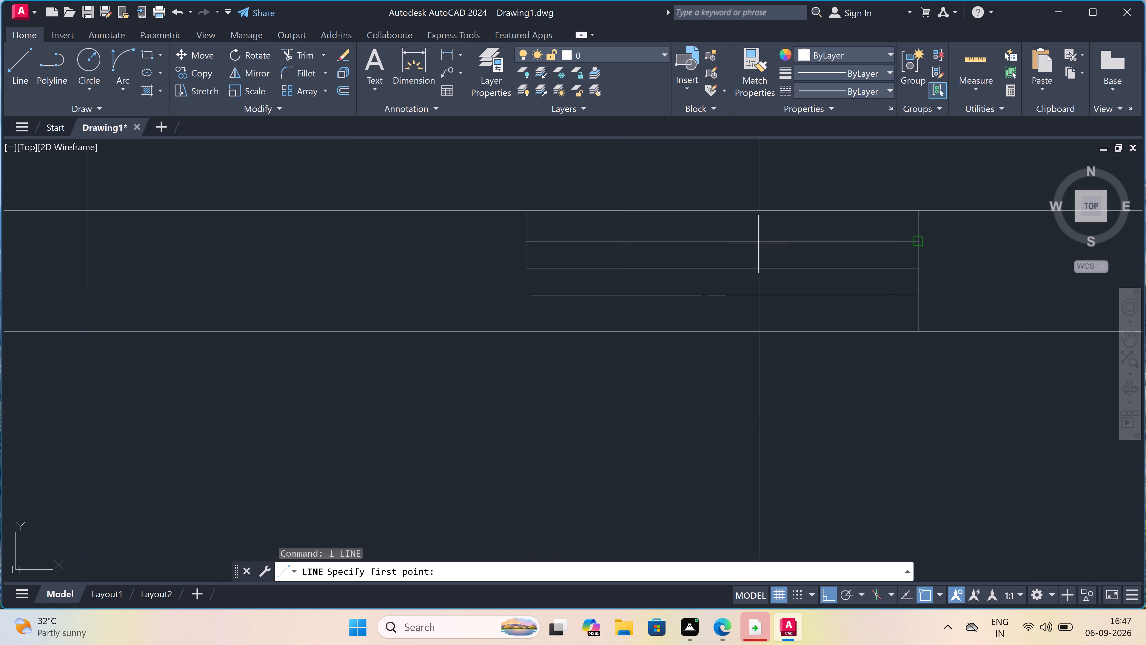
{"action": "left_click_drag", "start_coordinate": [798, 235], "coordinate": [798, 238]}
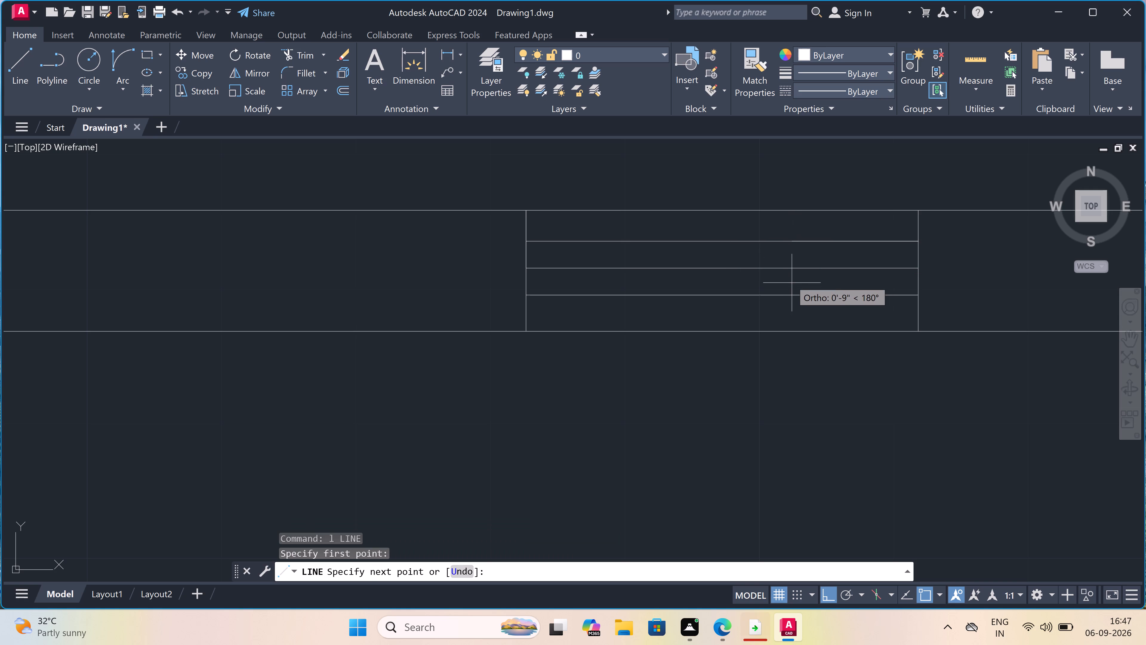
{"action": "left_click", "coordinate": [790, 279]}
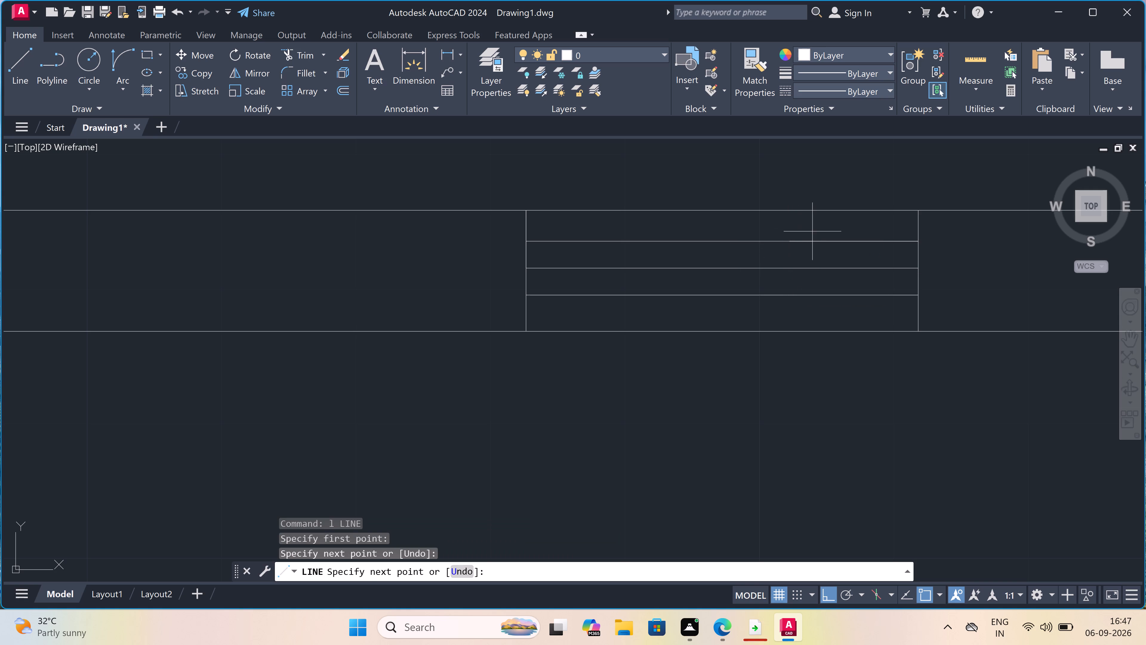
{"action": "double_click", "coordinate": [787, 278]}
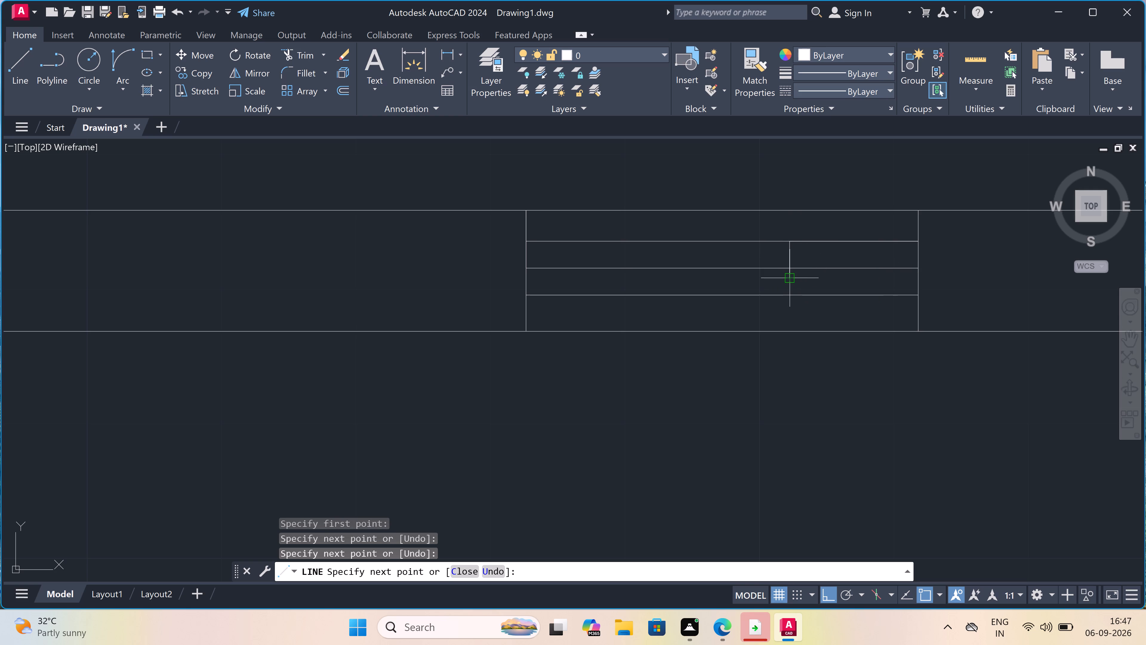
{"action": "key", "text": "Escape"}
Draw a line about 8" rightward along the lower glazing line from the left jamb, then up just past the middle line.
{"action": "type", "text": "l"}
{"action": "key", "text": "space"}
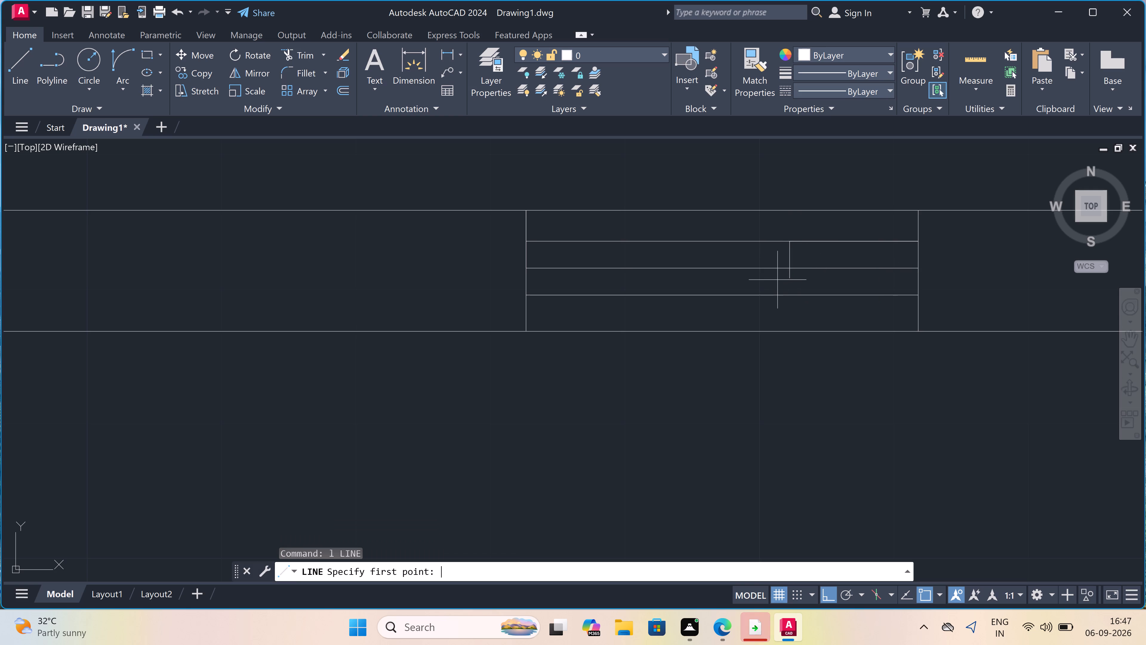
{"action": "left_click", "coordinate": [627, 299]}
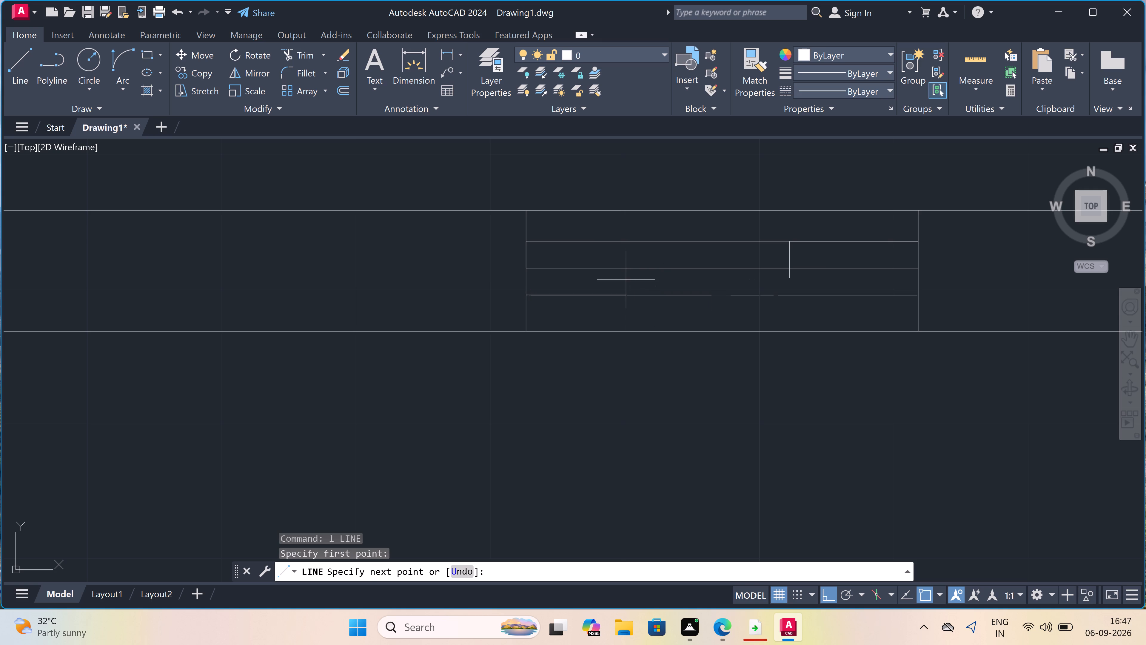
{"action": "left_click", "coordinate": [627, 305]}
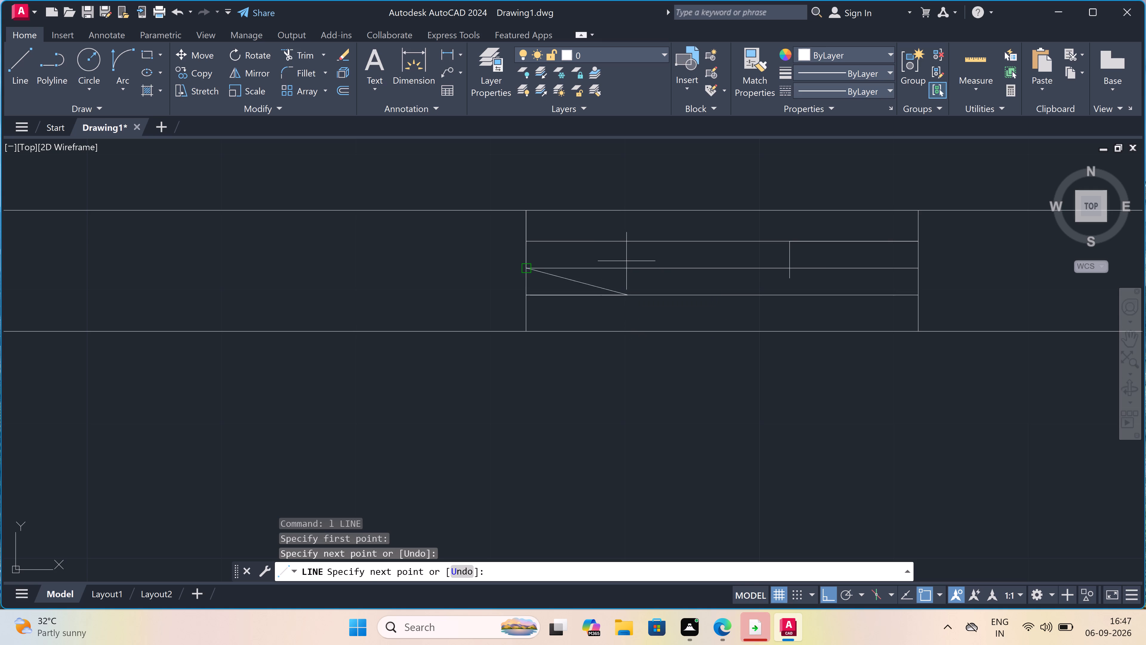
{"action": "left_click", "coordinate": [626, 261]}
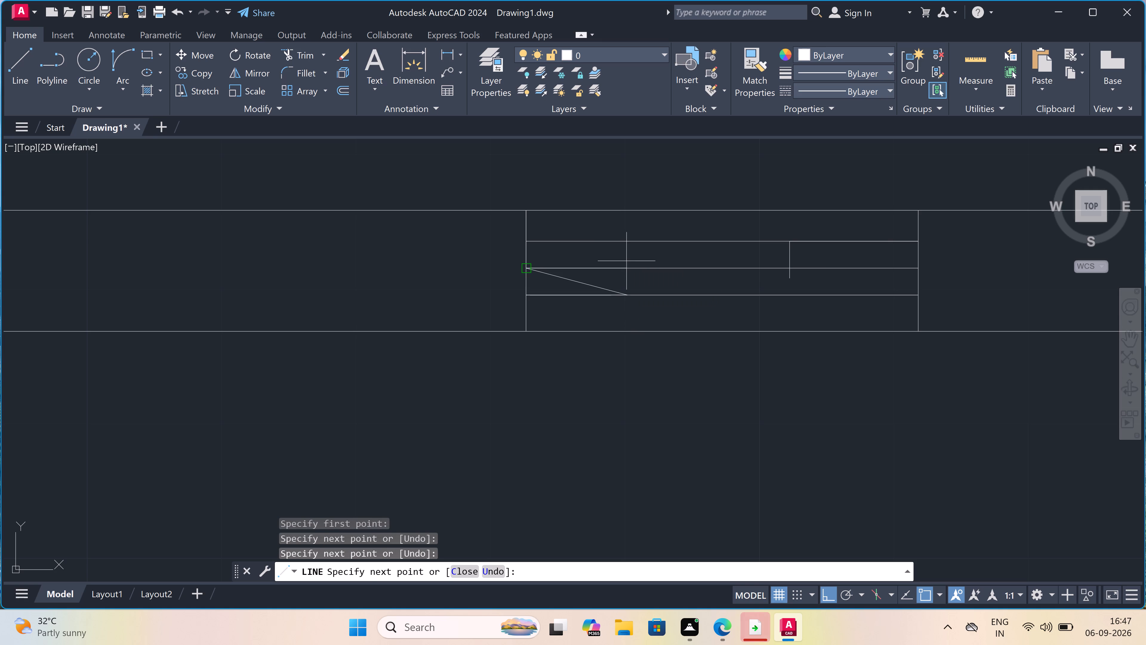
{"action": "key", "text": "ctrl+z"}
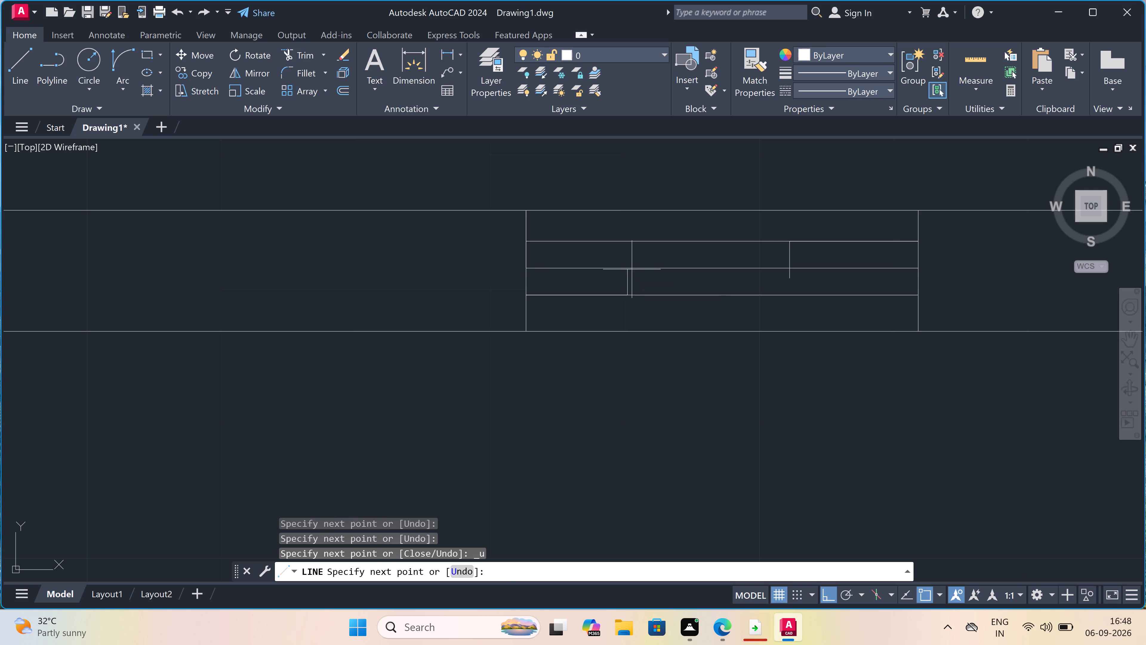
{"action": "left_click", "coordinate": [623, 254]}
{"action": "key", "text": "Escape"}
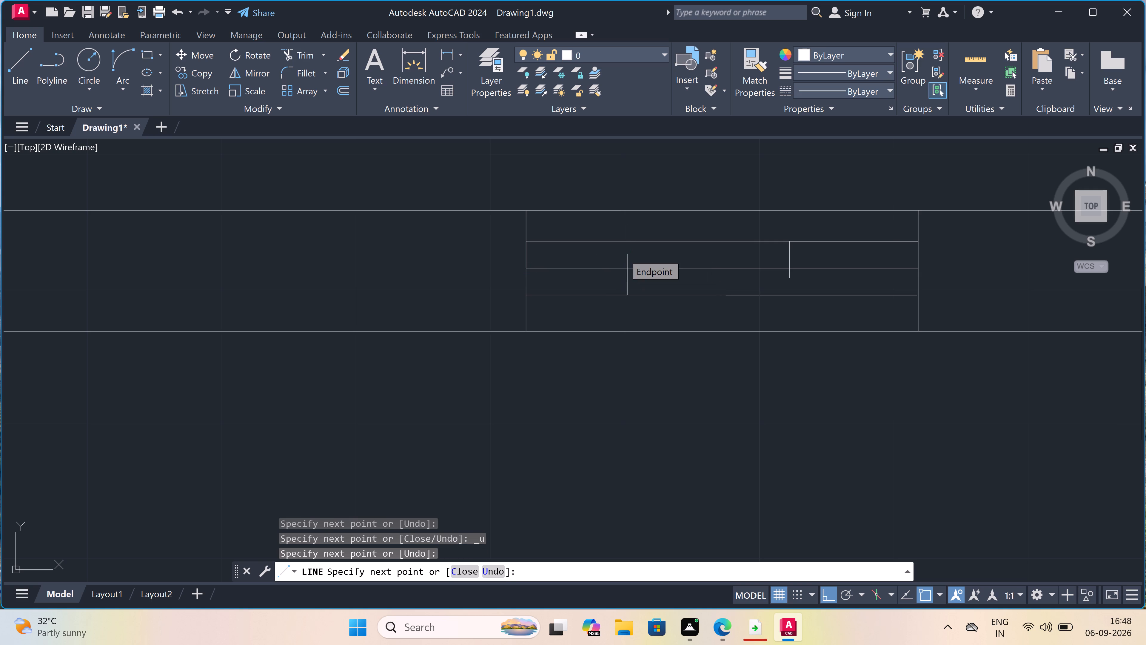
Trim the outer ends of the upper and lower glazing lines beyond the short verticals, and both verticals' overhangs past the middle line.
{"action": "type", "text": "tr"}
{"action": "key", "text": "space"}
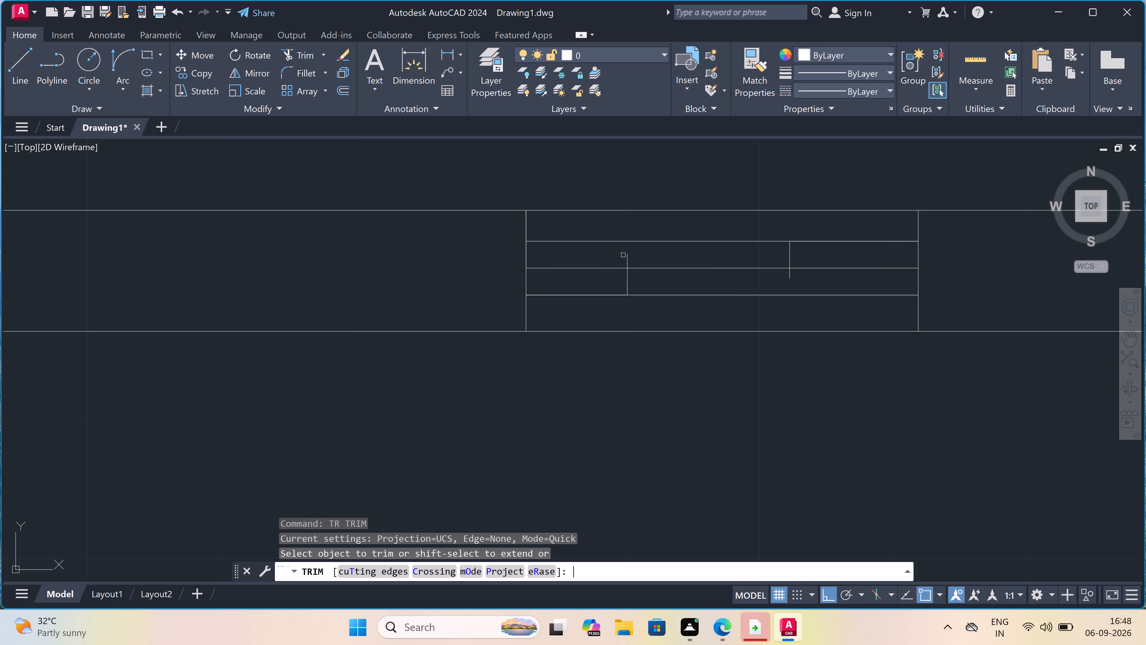
{"action": "left_click", "coordinate": [627, 259]}
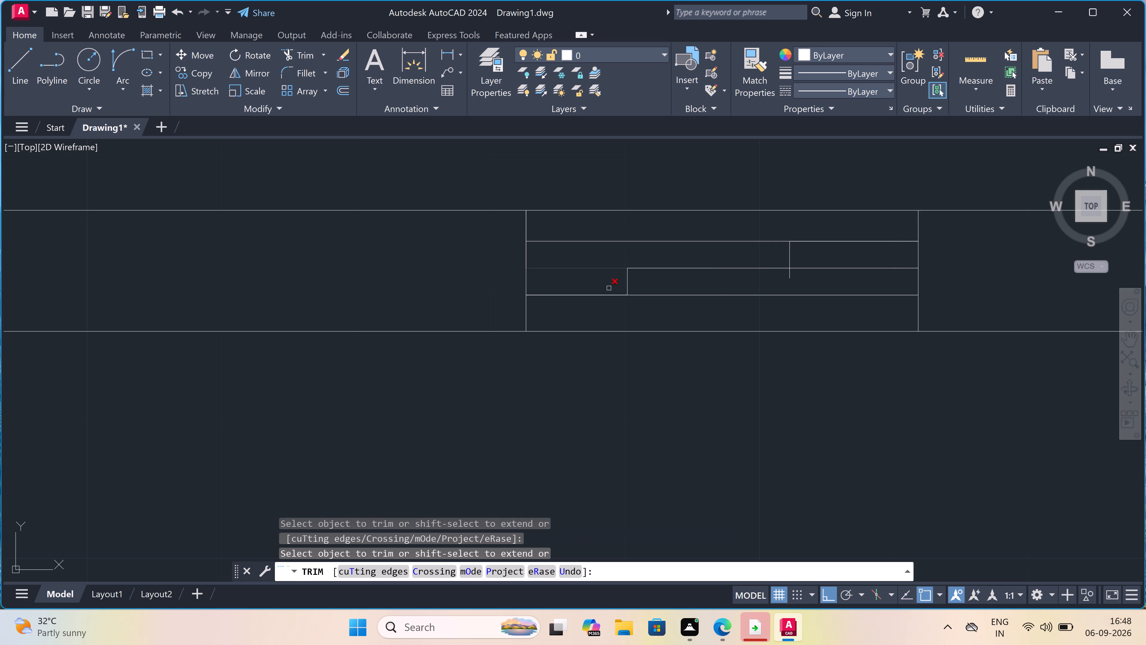
{"action": "left_click", "coordinate": [606, 293]}
{"action": "left_click", "coordinate": [606, 293]}
{"action": "double_click", "coordinate": [601, 296]}
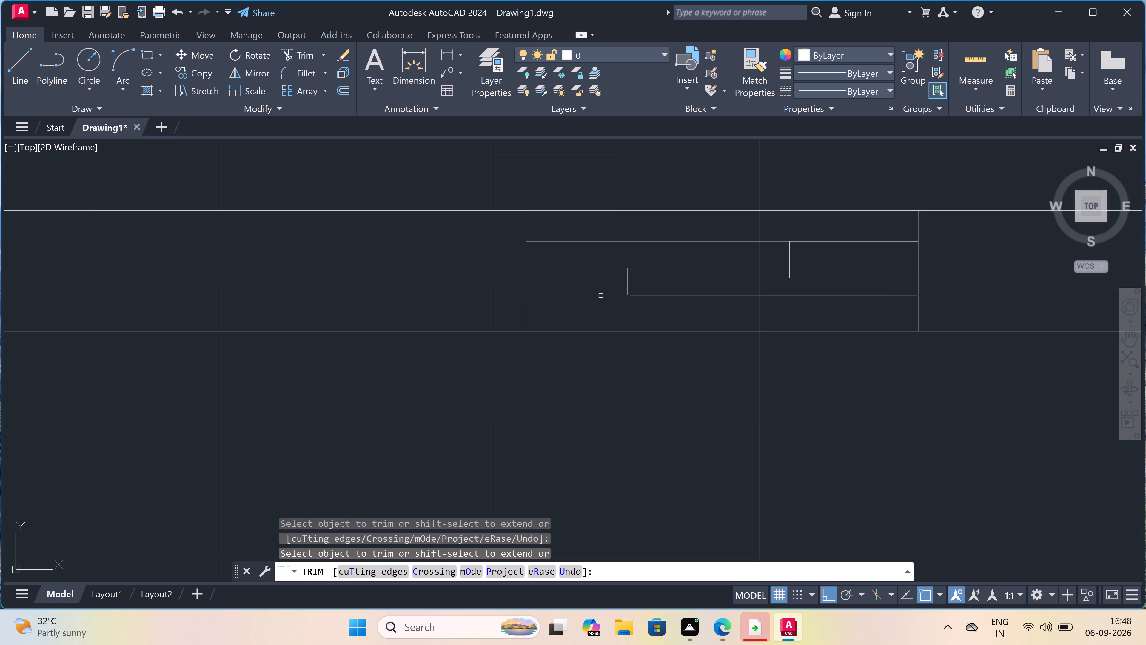
{"action": "triple_click", "coordinate": [829, 240]}
{"action": "left_click", "coordinate": [829, 240]}
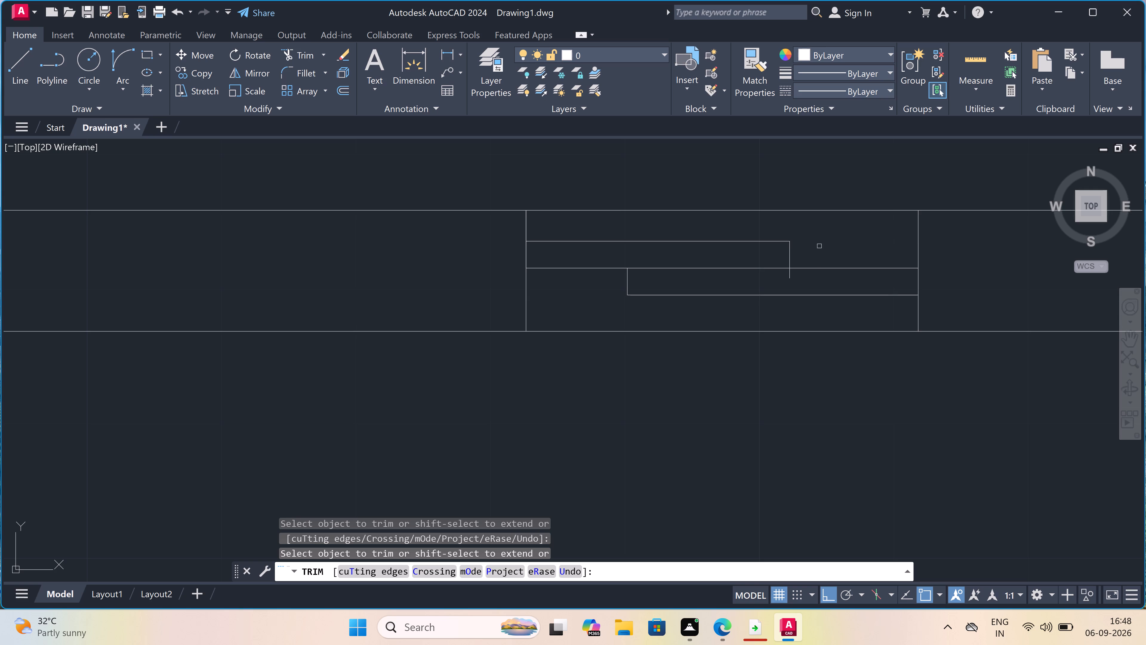
{"action": "double_click", "coordinate": [788, 274]}
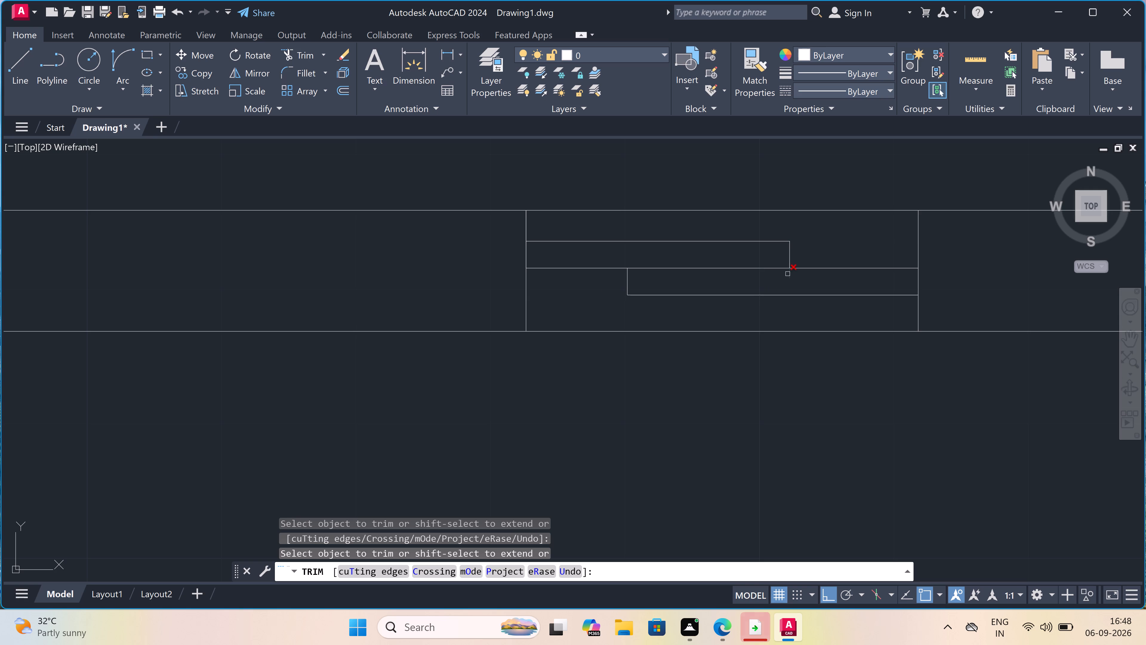
{"action": "key", "text": "Escape"}
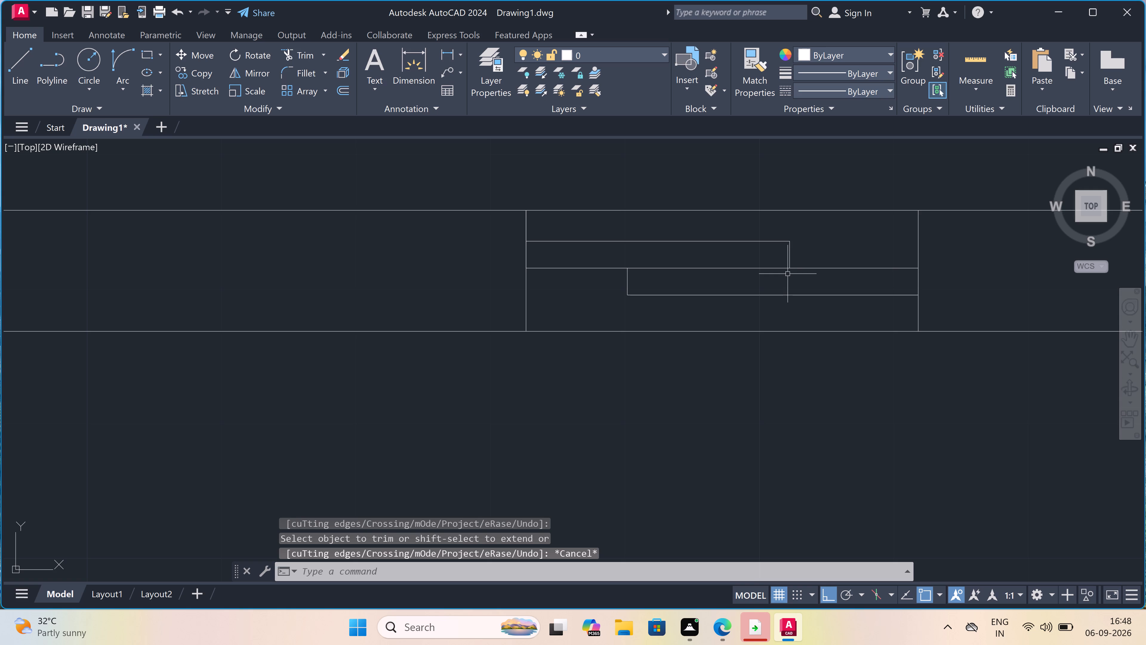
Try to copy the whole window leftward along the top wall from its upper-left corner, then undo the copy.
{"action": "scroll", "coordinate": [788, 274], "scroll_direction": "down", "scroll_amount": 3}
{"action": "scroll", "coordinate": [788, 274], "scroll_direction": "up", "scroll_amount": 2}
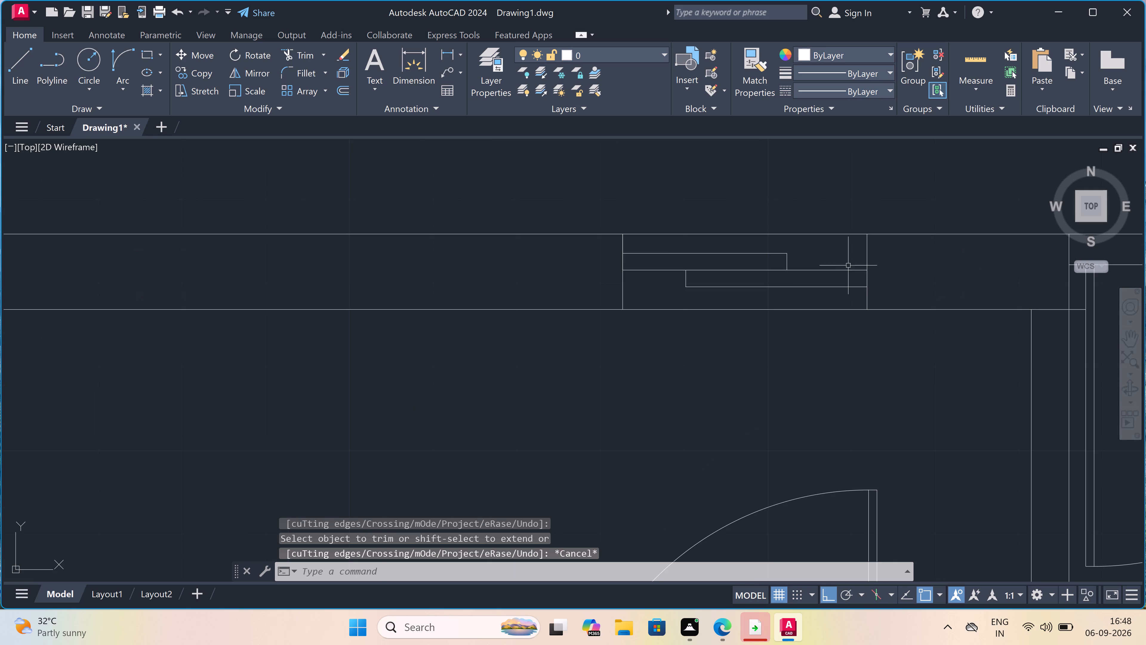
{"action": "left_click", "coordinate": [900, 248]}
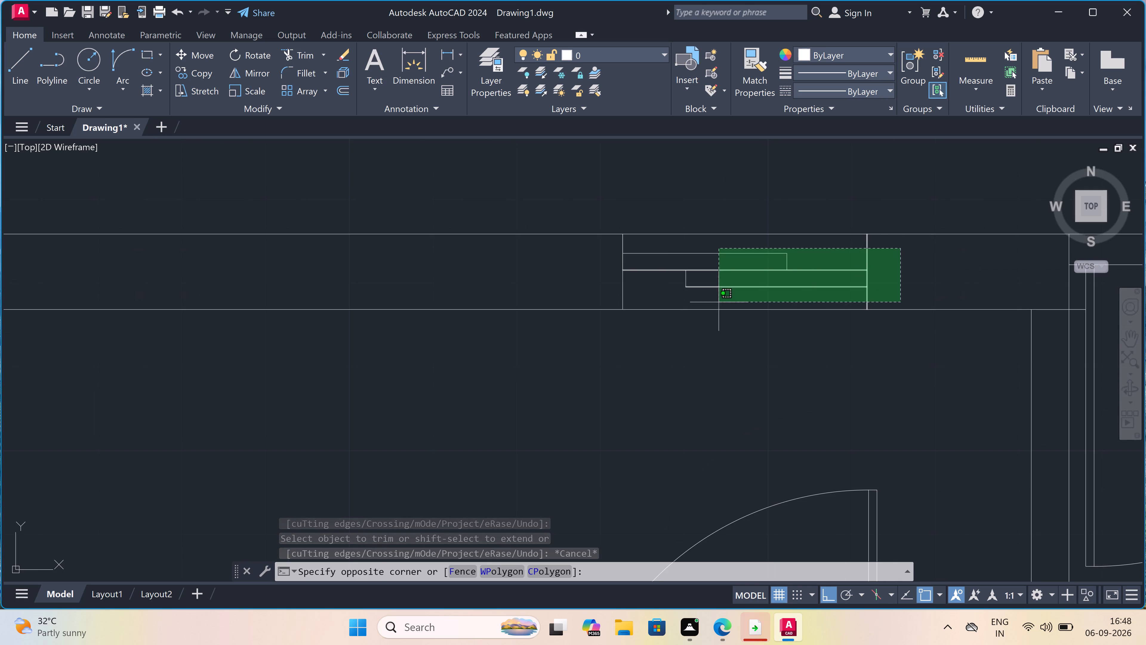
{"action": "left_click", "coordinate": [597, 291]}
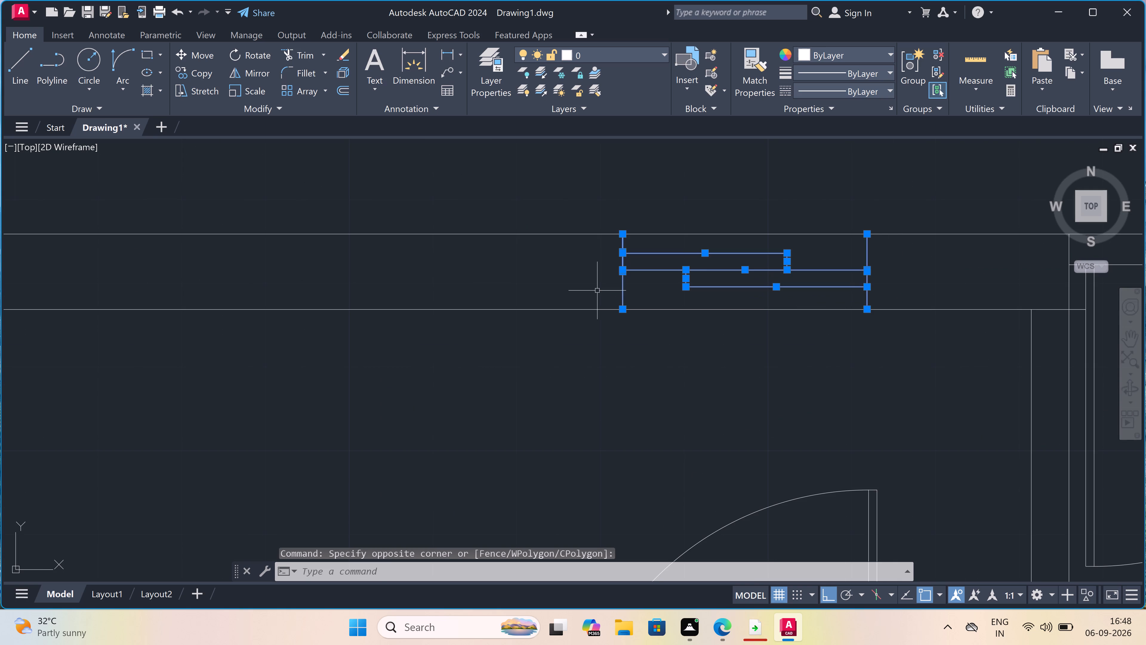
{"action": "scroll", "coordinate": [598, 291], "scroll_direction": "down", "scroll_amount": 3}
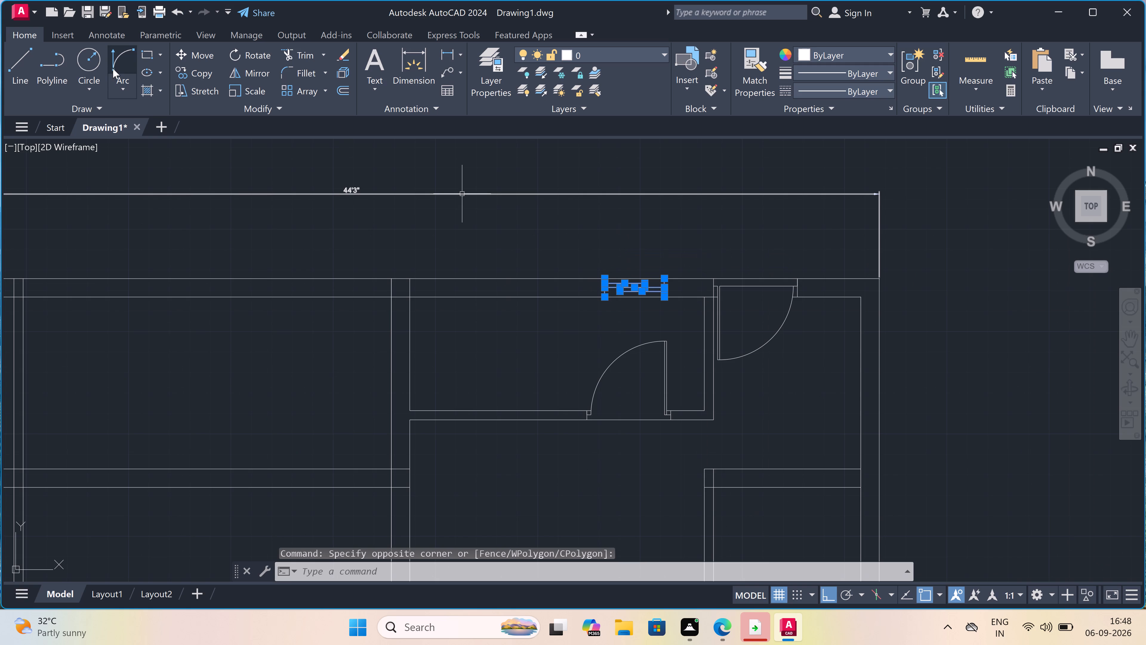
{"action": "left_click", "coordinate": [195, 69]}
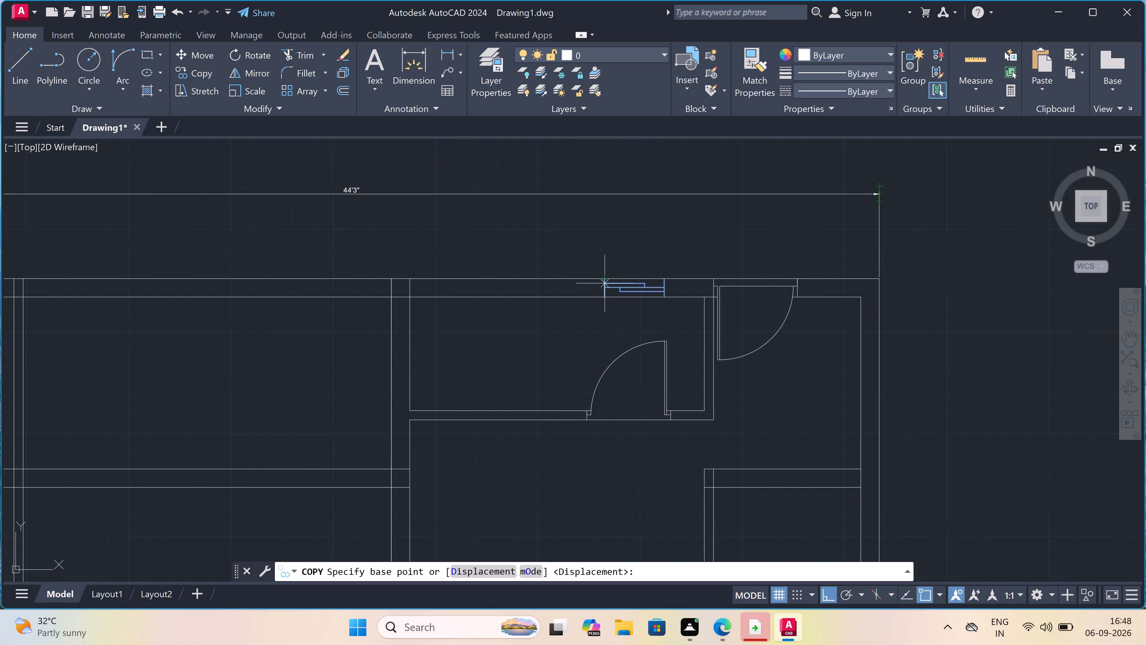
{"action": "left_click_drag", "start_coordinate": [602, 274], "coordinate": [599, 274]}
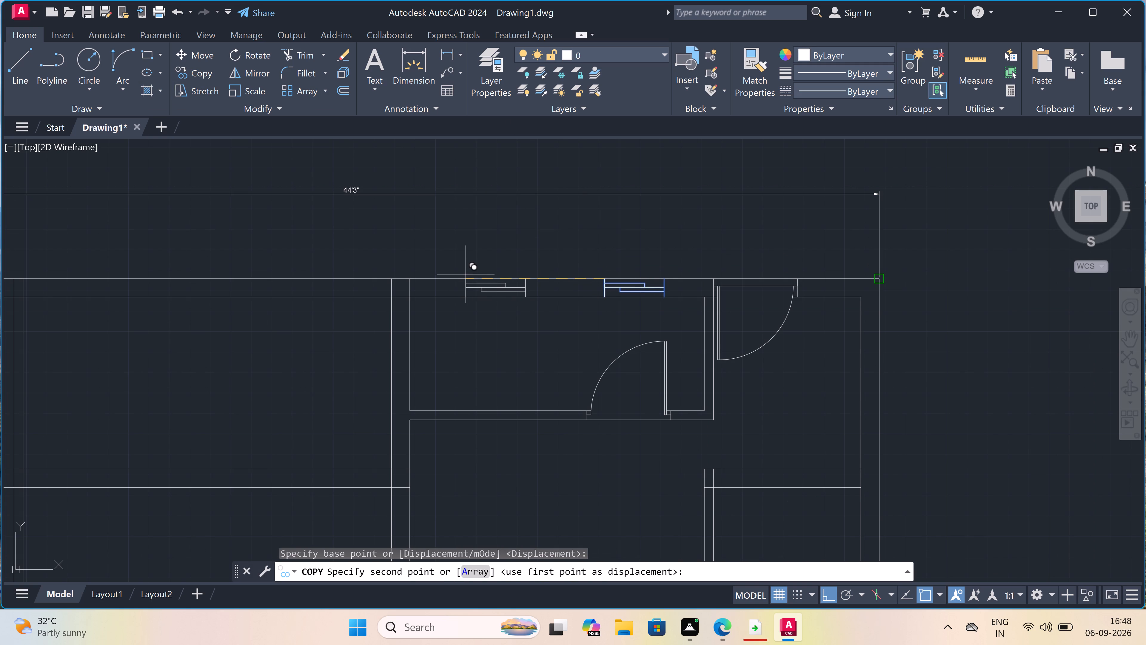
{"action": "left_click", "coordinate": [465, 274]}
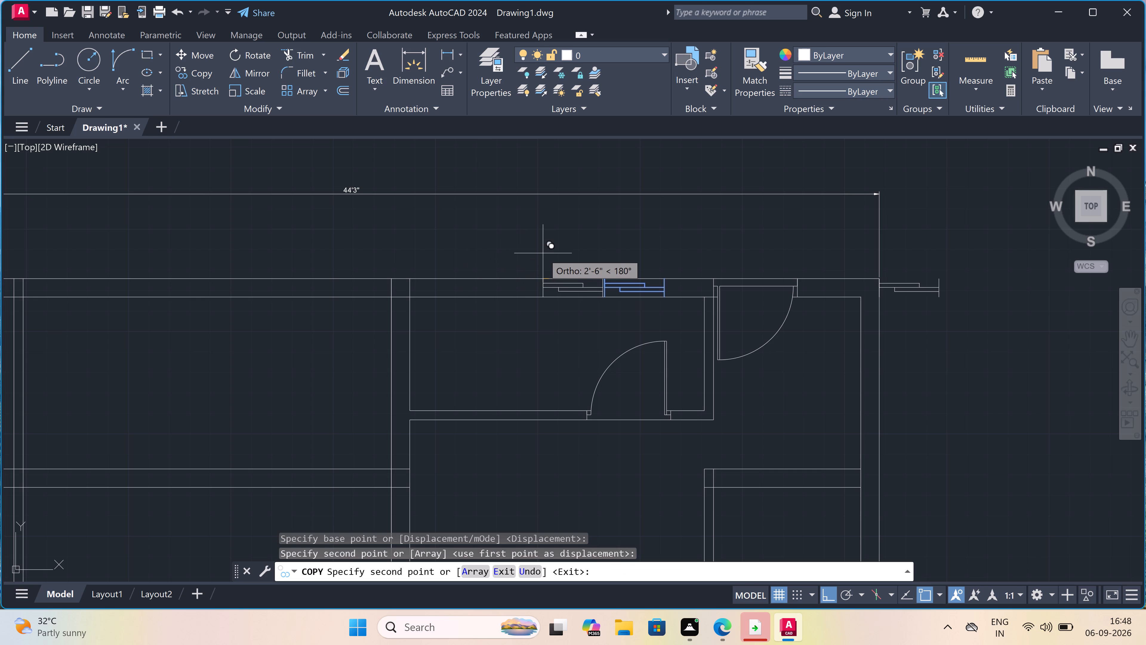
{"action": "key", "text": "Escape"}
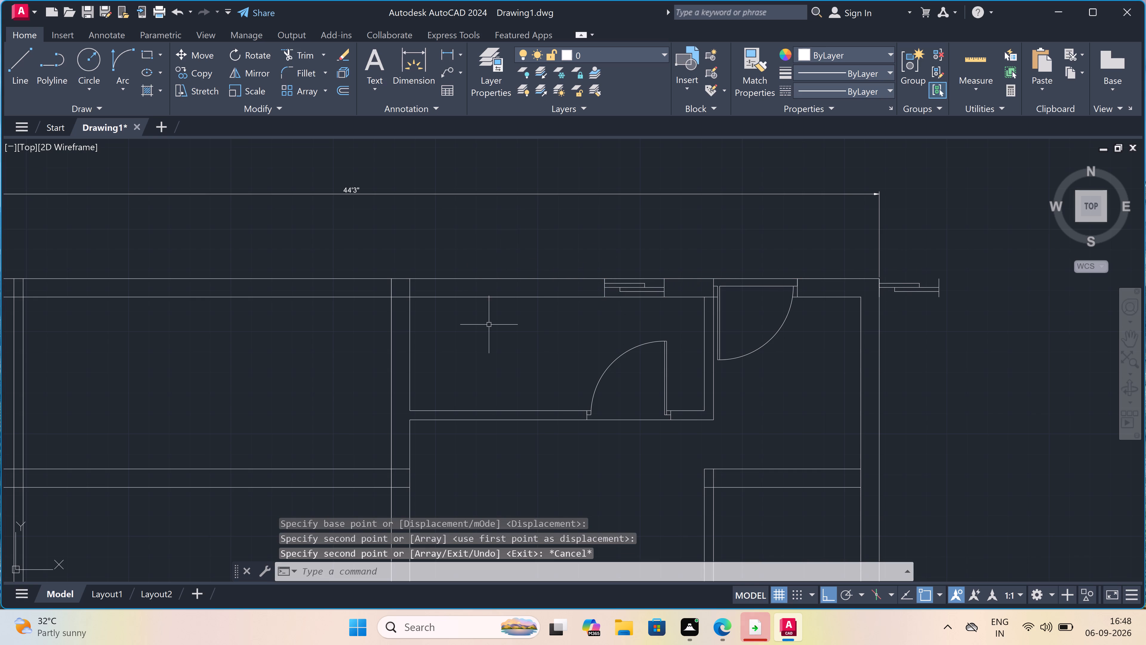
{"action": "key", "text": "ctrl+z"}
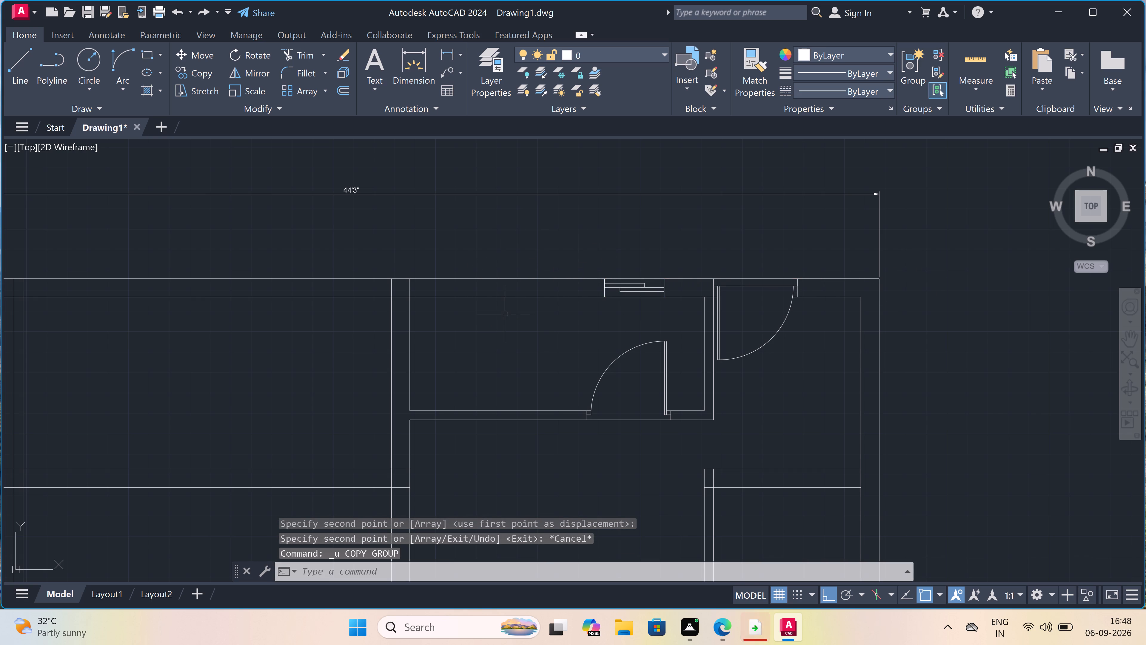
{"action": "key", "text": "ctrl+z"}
Copy the complete window from its upper-left corner leftward along the top wall, placing it near the same room's left wall.
{"action": "scroll", "coordinate": [542, 292], "scroll_direction": "down", "scroll_amount": 2}
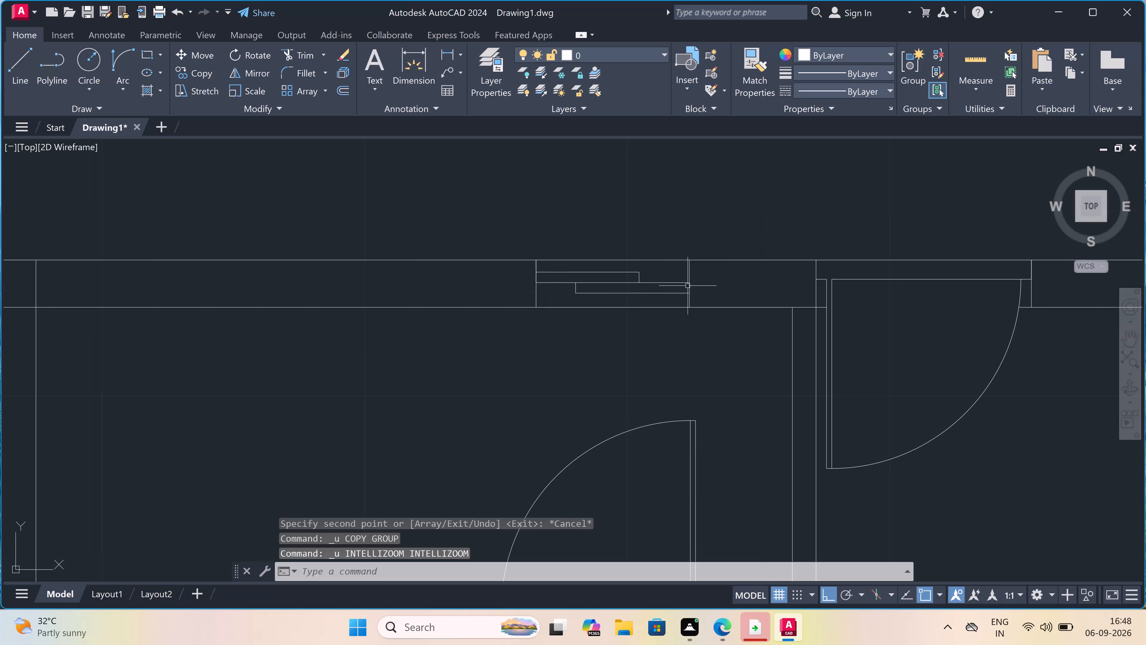
{"action": "left_click", "coordinate": [727, 265]}
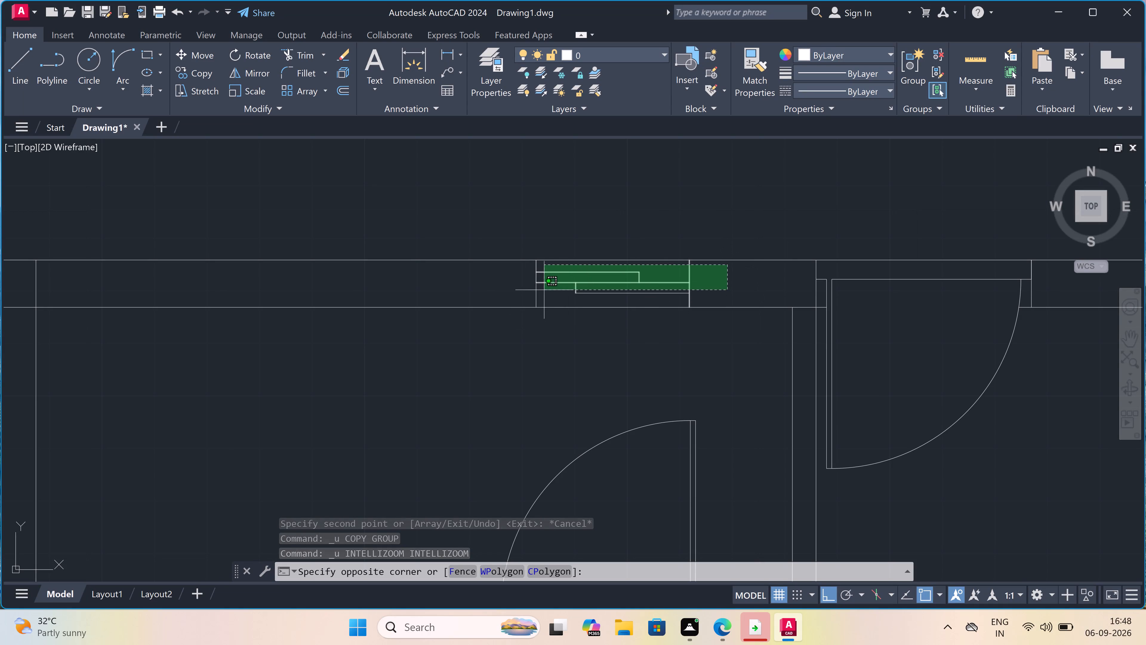
{"action": "double_click", "coordinate": [515, 295]}
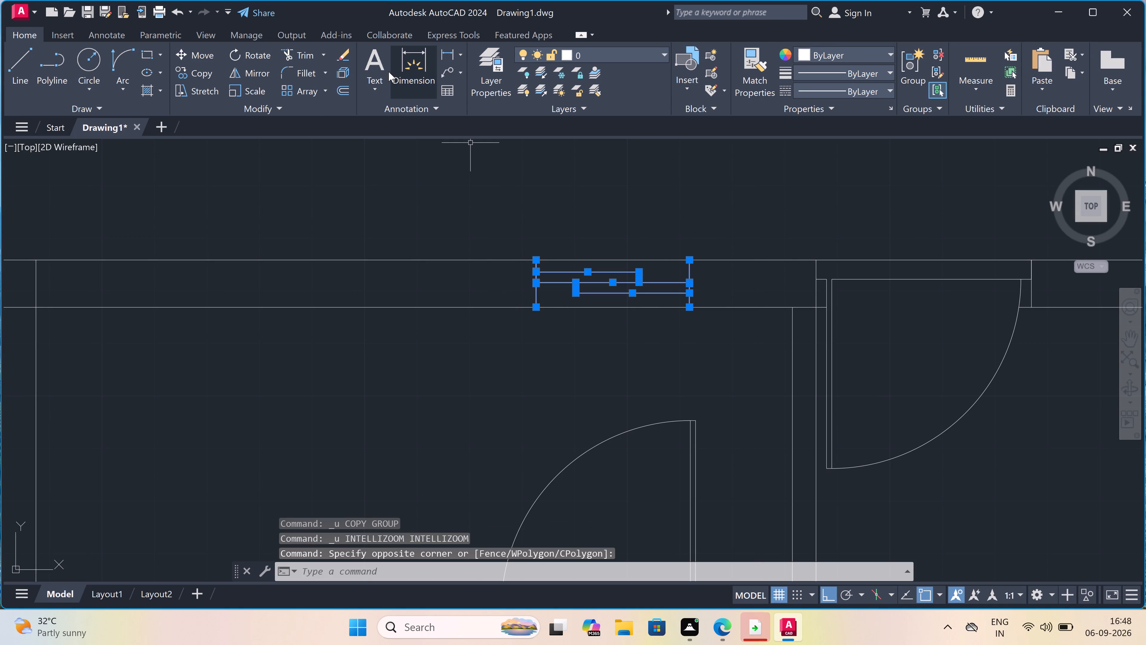
{"action": "left_click", "coordinate": [201, 69]}
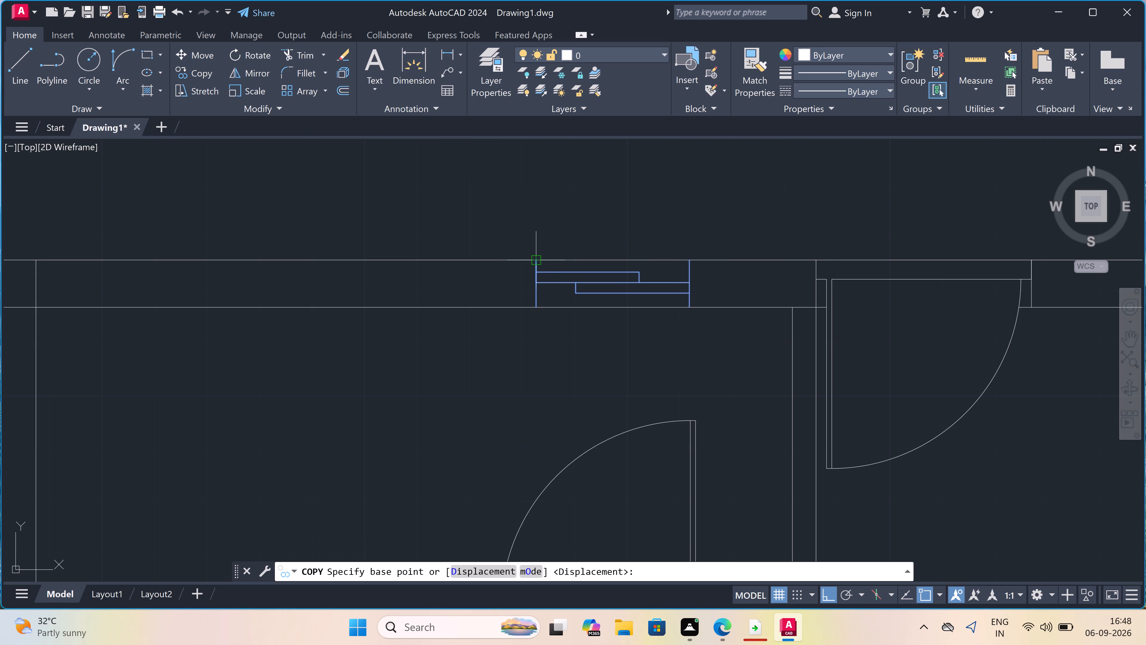
{"action": "left_click_drag", "start_coordinate": [534, 263], "coordinate": [417, 268]}
{"action": "scroll", "coordinate": [342, 247], "scroll_direction": "down", "scroll_amount": 4}
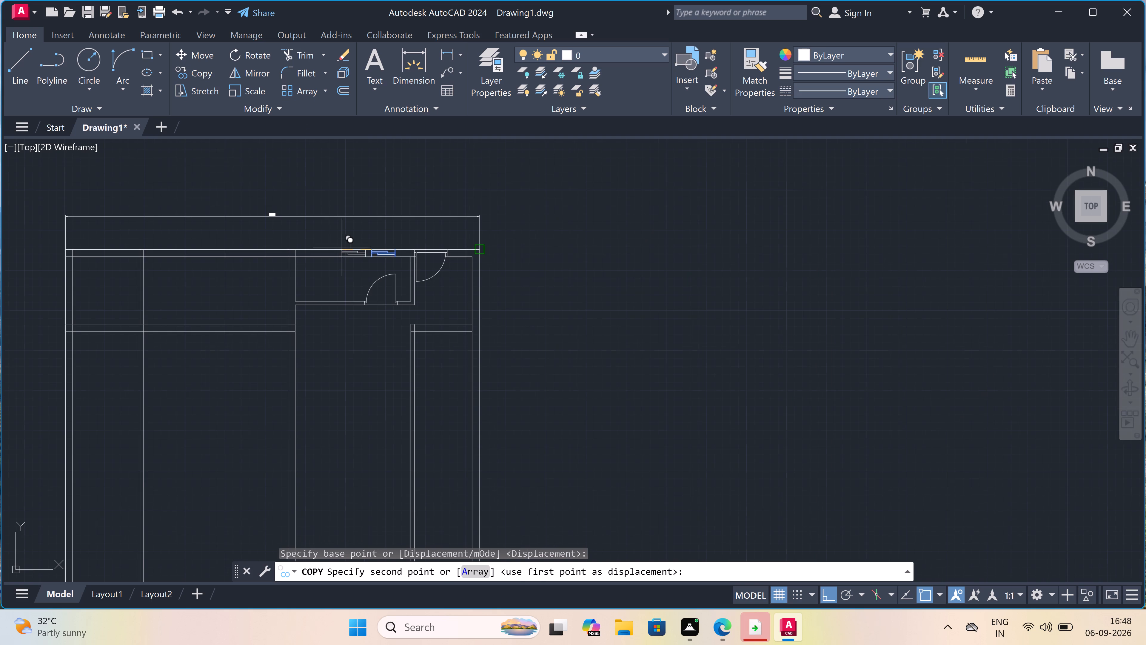
{"action": "scroll", "coordinate": [300, 251], "scroll_direction": "up", "scroll_amount": 4}
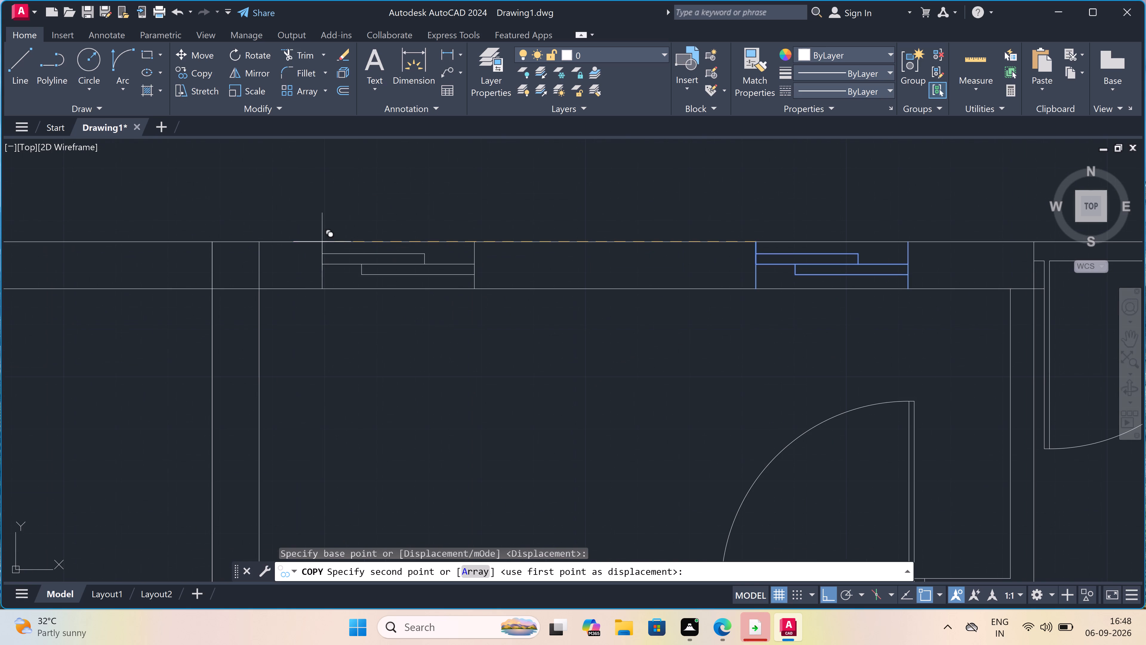
{"action": "scroll", "coordinate": [338, 249], "scroll_direction": "up", "scroll_amount": 2}
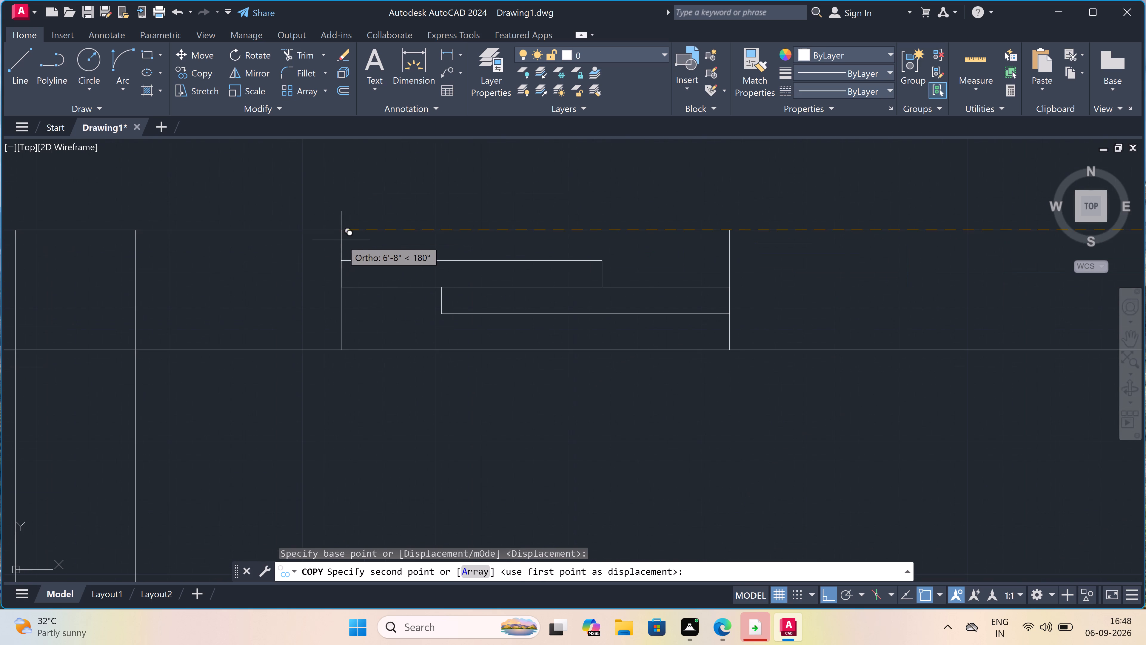
{"action": "scroll", "coordinate": [353, 241], "scroll_direction": "down", "scroll_amount": 2}
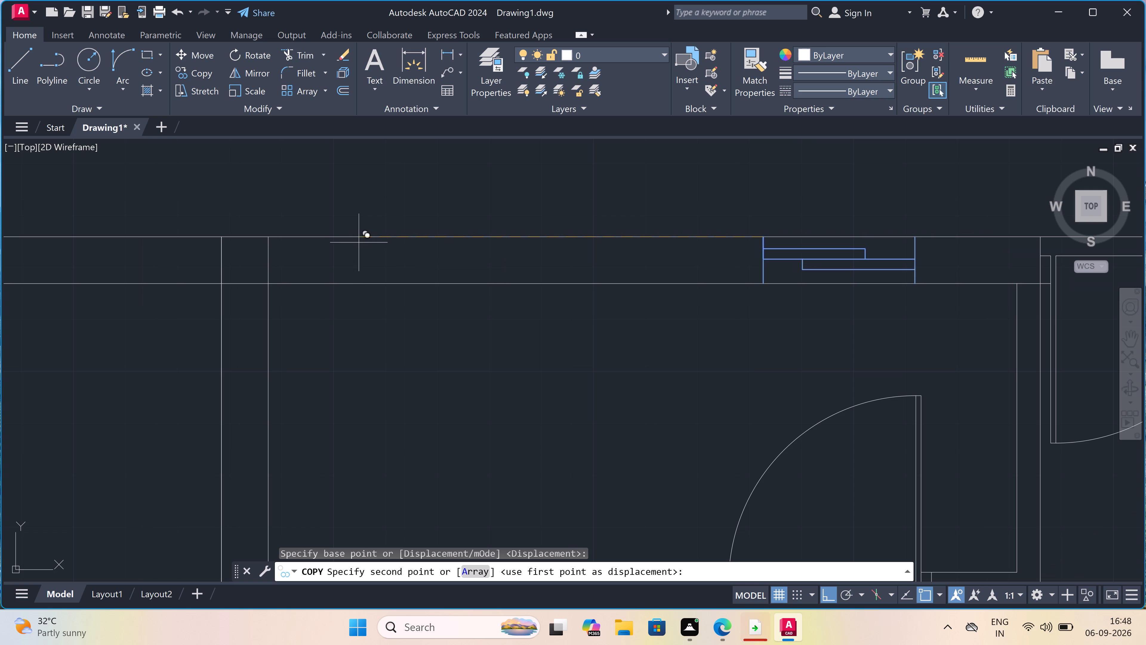
{"action": "left_click", "coordinate": [383, 237]}
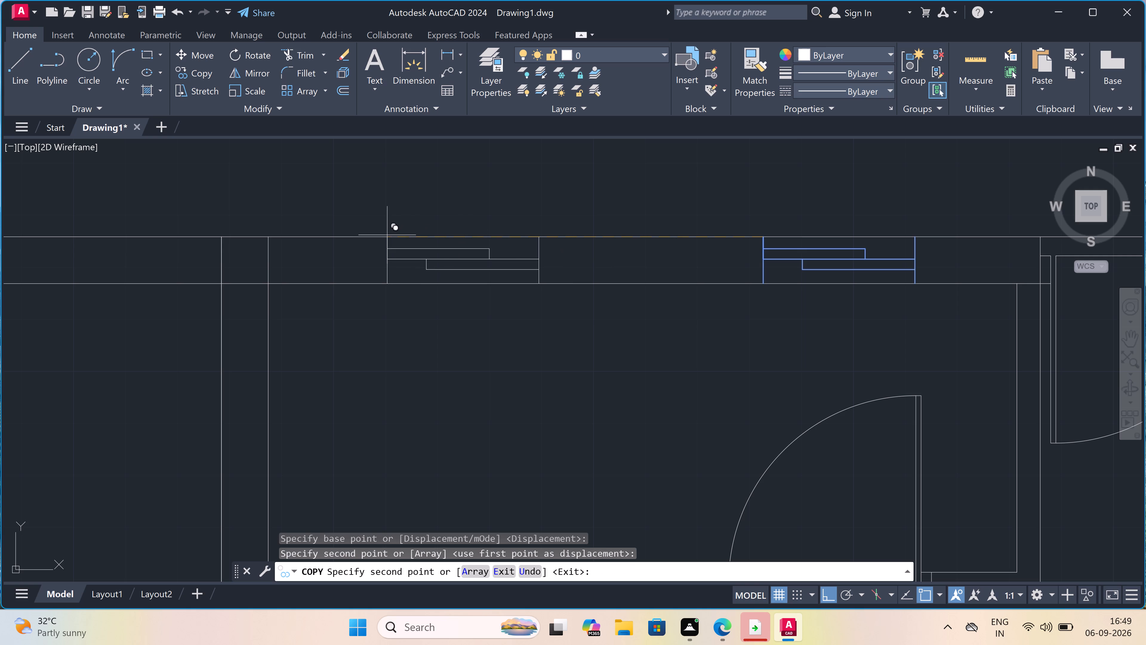
{"action": "scroll", "coordinate": [384, 234], "scroll_direction": "up", "scroll_amount": 3}
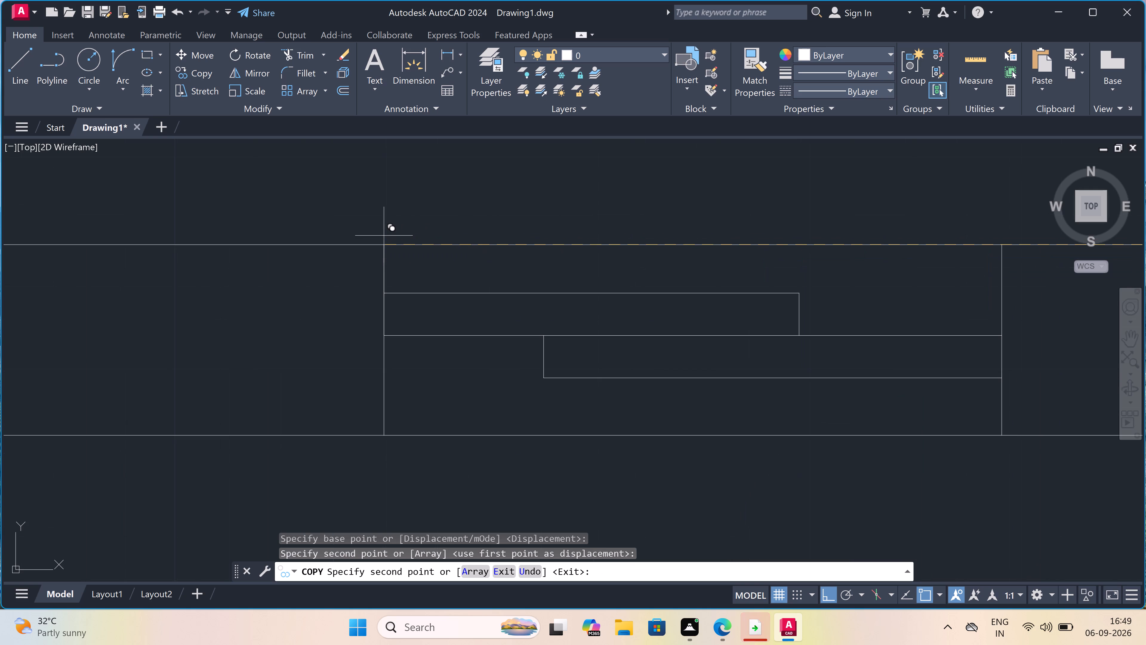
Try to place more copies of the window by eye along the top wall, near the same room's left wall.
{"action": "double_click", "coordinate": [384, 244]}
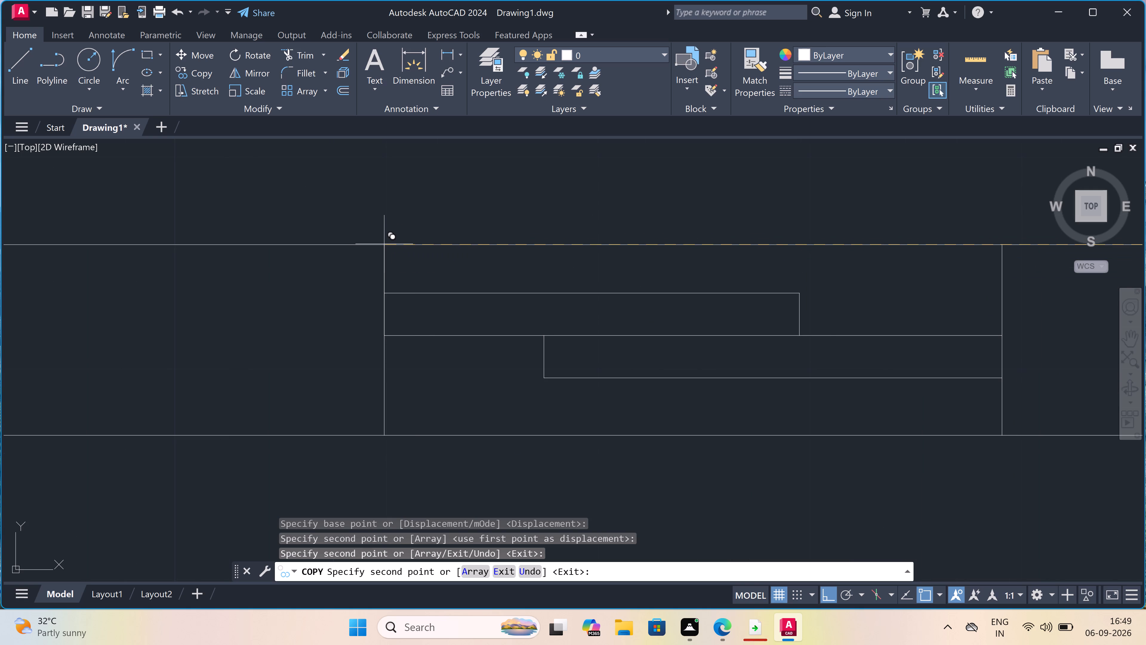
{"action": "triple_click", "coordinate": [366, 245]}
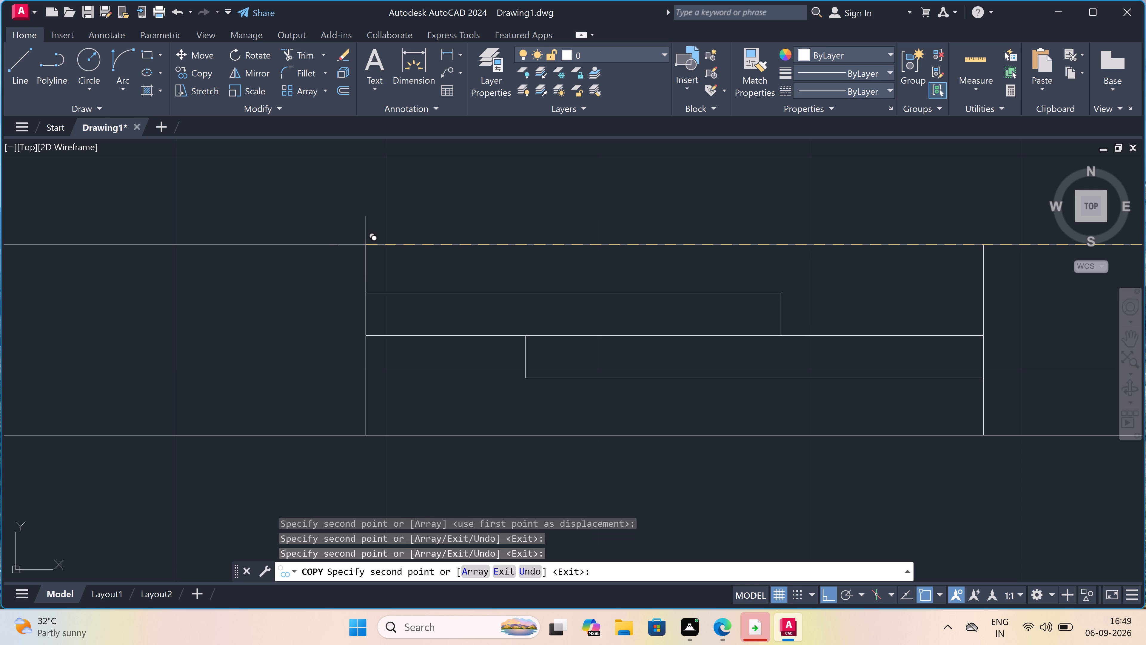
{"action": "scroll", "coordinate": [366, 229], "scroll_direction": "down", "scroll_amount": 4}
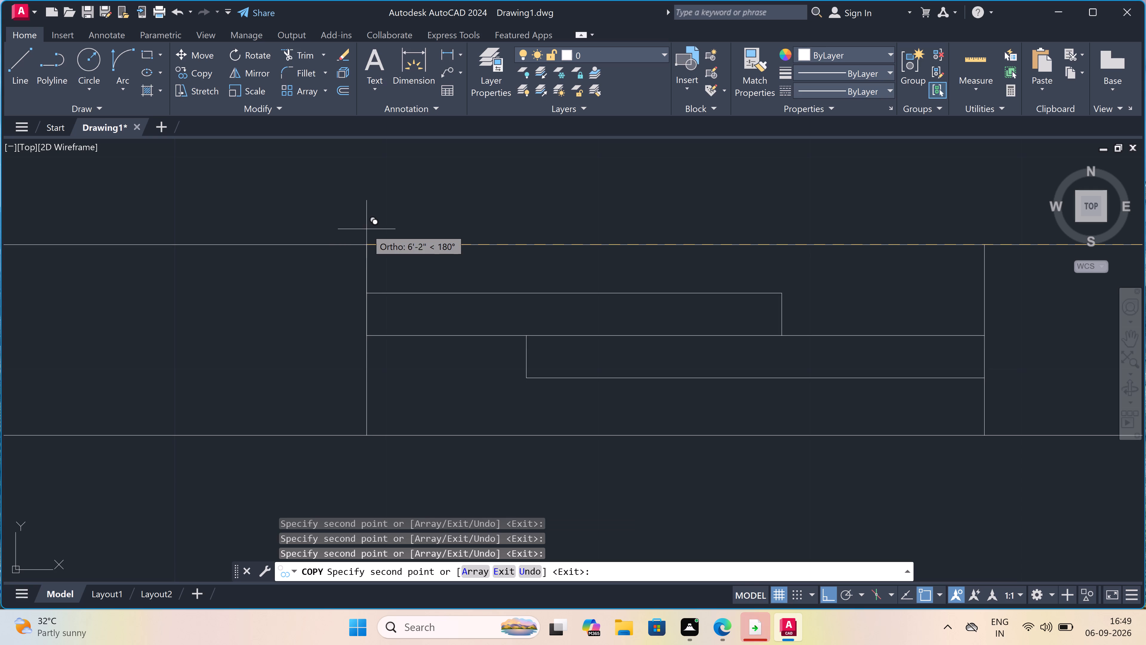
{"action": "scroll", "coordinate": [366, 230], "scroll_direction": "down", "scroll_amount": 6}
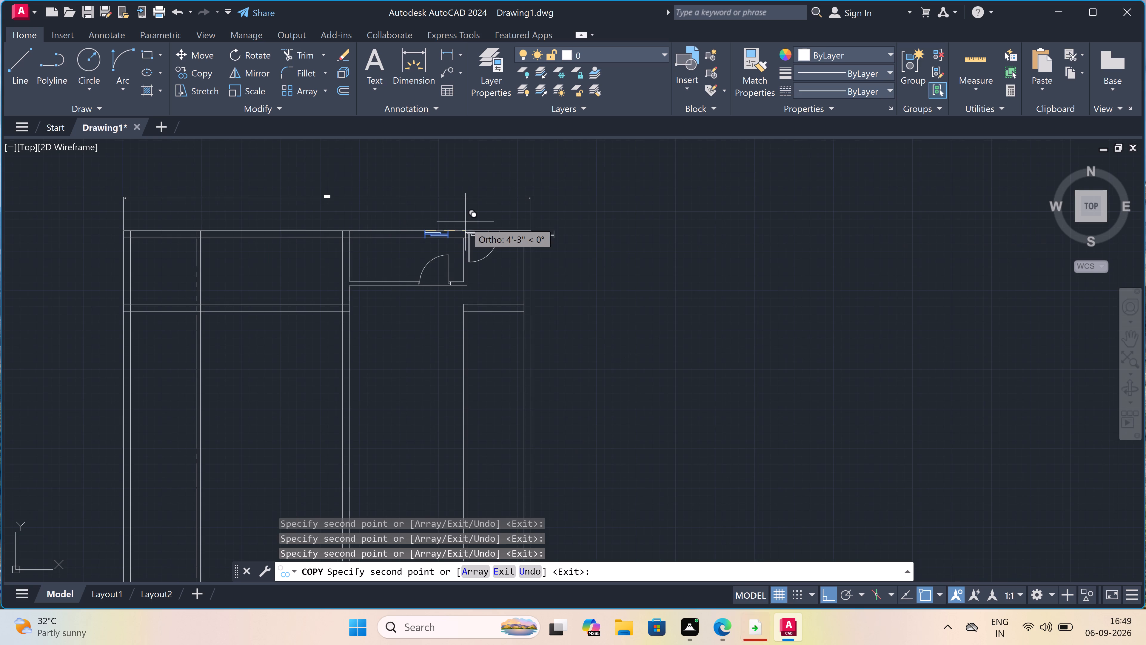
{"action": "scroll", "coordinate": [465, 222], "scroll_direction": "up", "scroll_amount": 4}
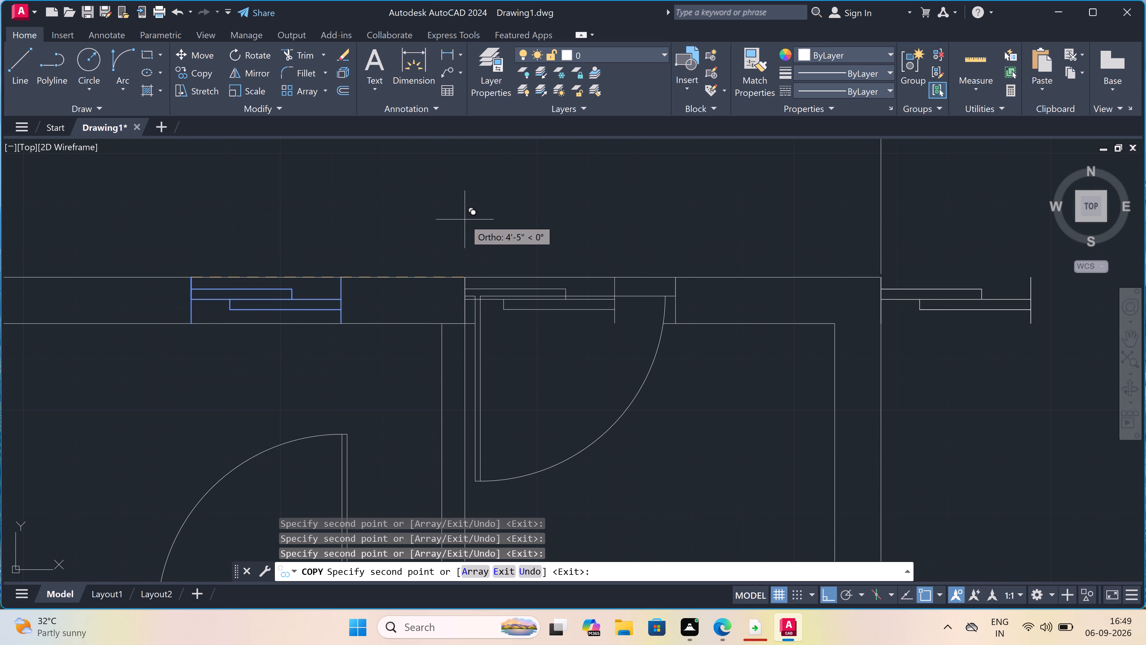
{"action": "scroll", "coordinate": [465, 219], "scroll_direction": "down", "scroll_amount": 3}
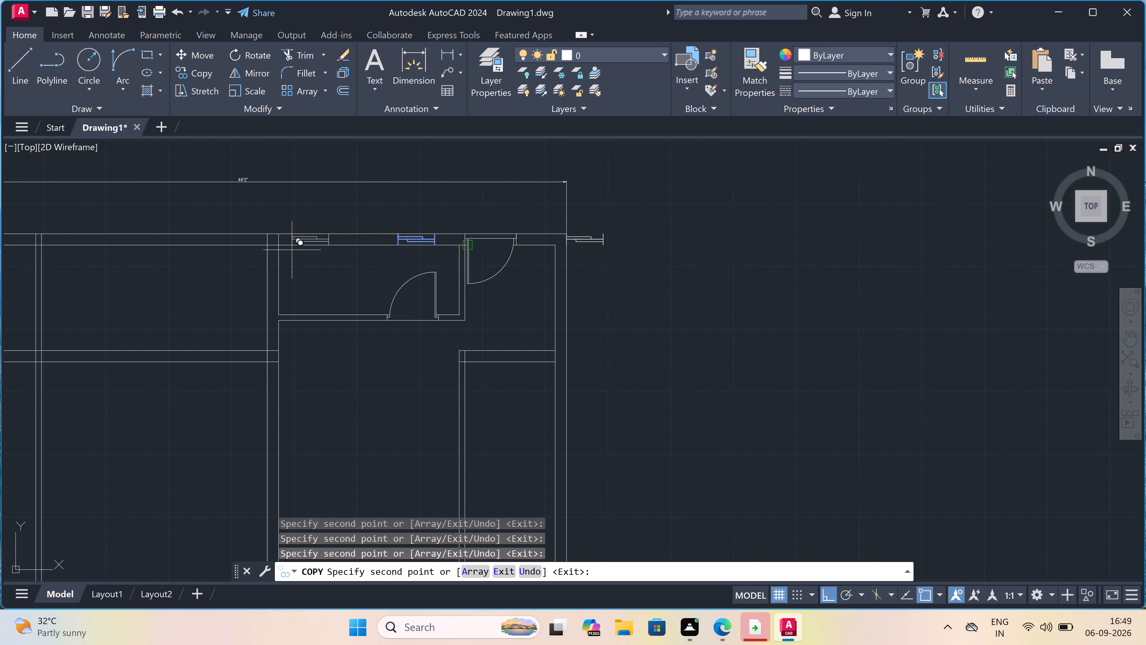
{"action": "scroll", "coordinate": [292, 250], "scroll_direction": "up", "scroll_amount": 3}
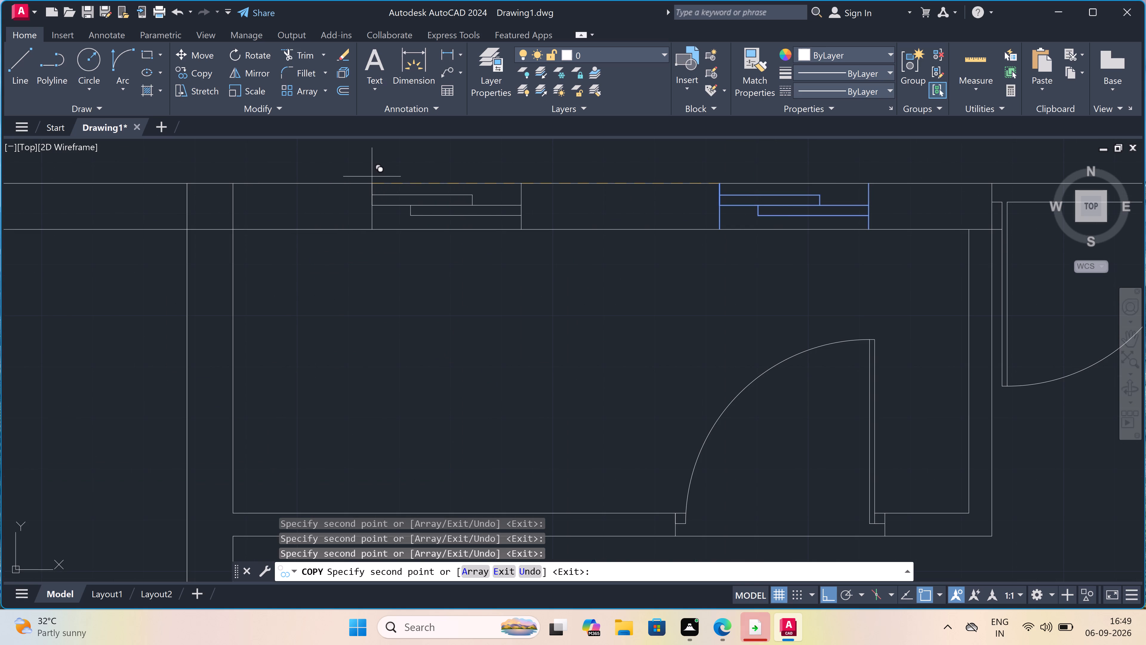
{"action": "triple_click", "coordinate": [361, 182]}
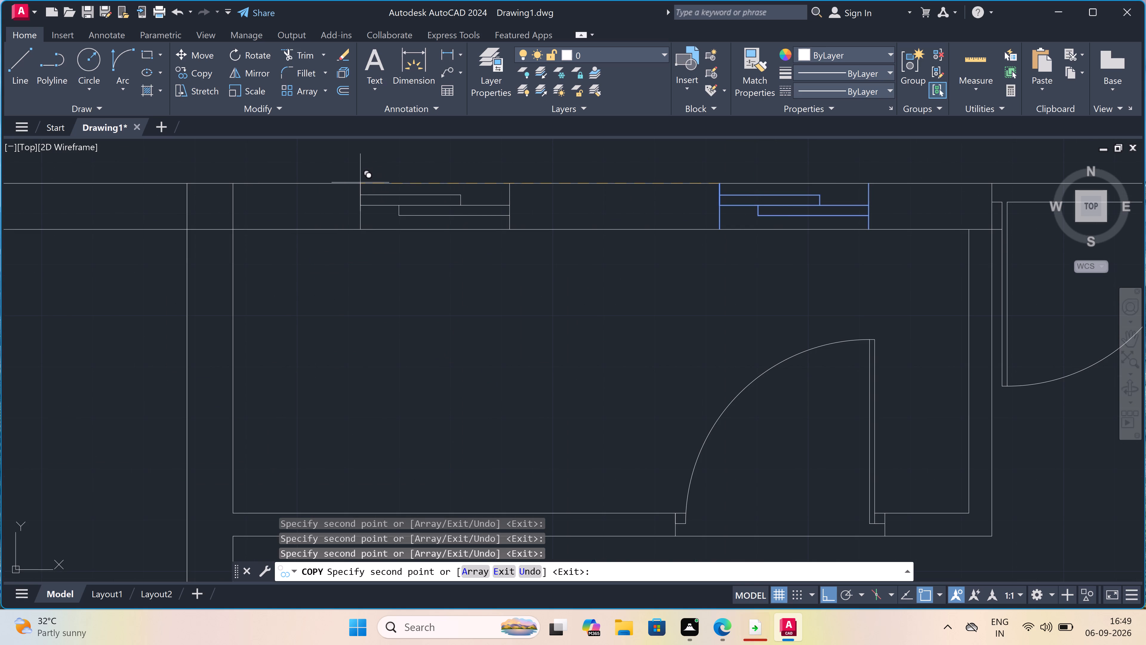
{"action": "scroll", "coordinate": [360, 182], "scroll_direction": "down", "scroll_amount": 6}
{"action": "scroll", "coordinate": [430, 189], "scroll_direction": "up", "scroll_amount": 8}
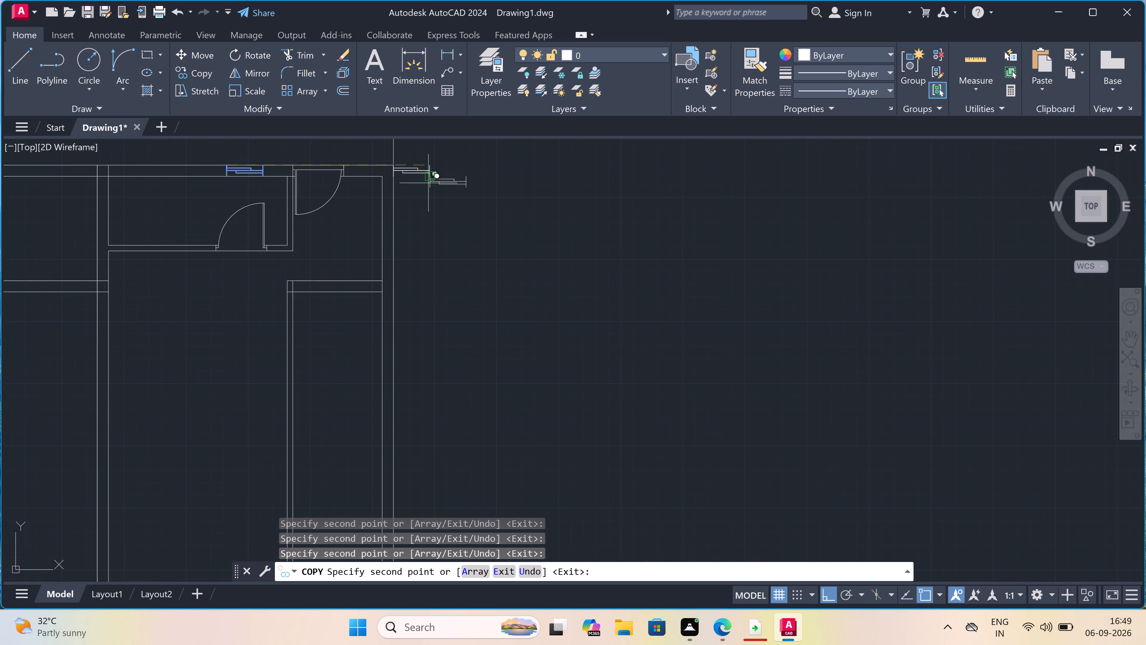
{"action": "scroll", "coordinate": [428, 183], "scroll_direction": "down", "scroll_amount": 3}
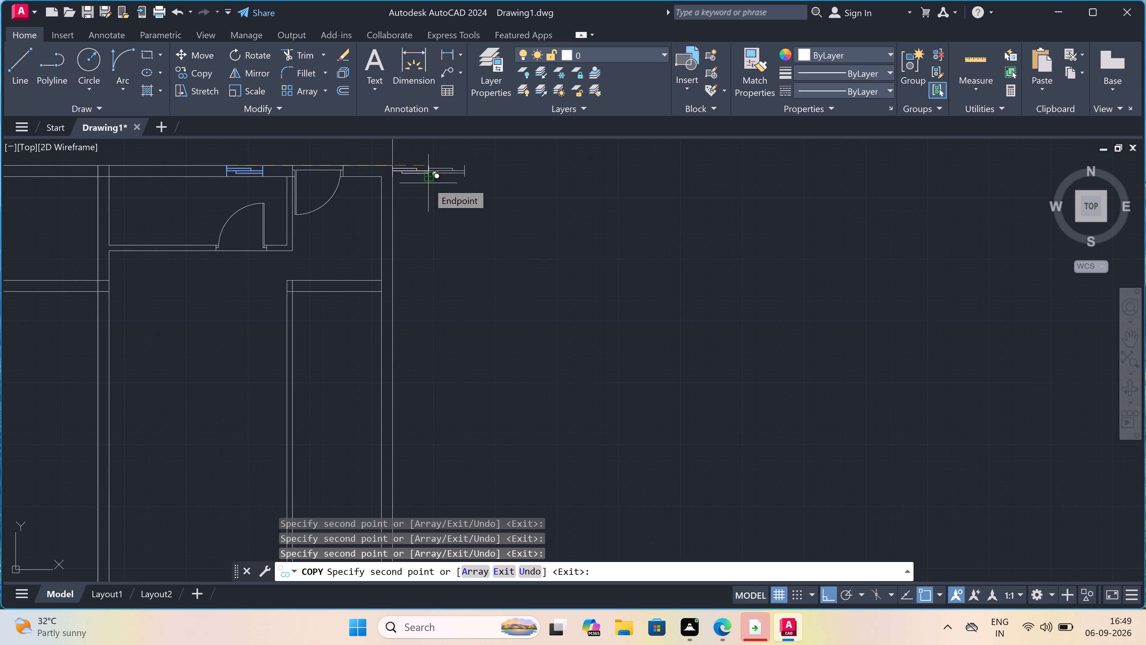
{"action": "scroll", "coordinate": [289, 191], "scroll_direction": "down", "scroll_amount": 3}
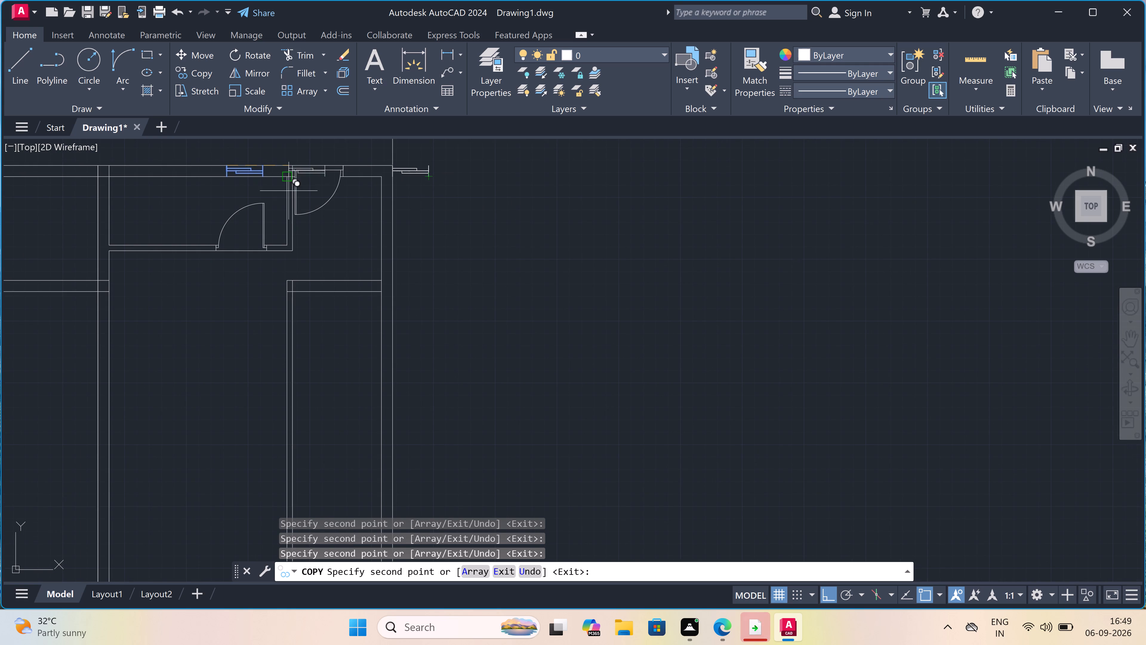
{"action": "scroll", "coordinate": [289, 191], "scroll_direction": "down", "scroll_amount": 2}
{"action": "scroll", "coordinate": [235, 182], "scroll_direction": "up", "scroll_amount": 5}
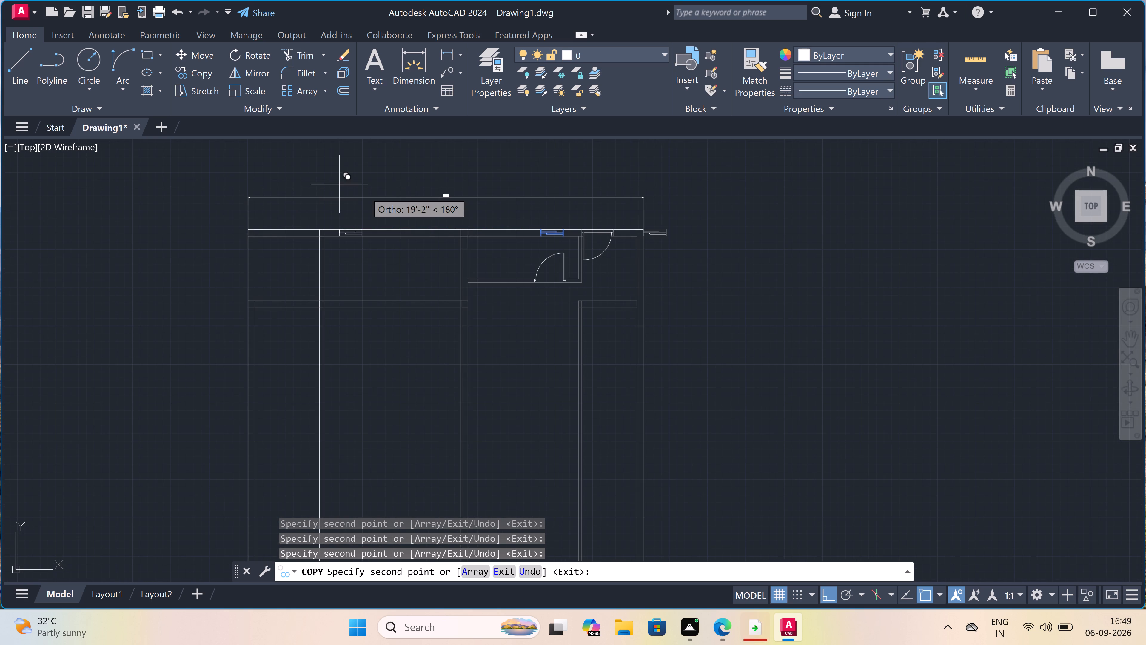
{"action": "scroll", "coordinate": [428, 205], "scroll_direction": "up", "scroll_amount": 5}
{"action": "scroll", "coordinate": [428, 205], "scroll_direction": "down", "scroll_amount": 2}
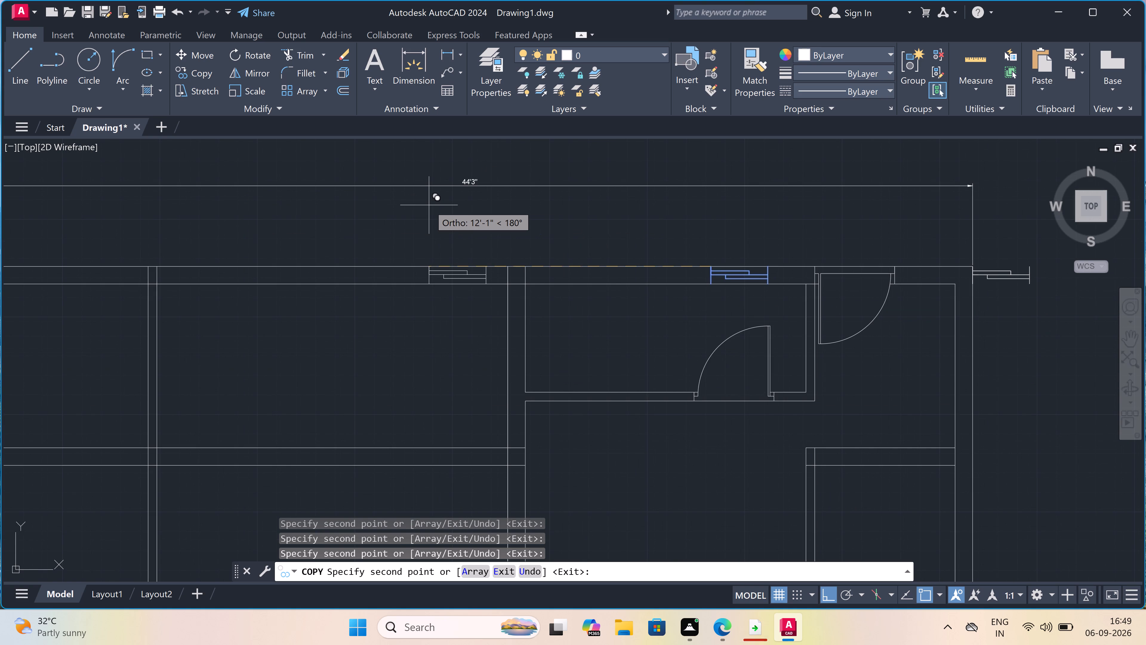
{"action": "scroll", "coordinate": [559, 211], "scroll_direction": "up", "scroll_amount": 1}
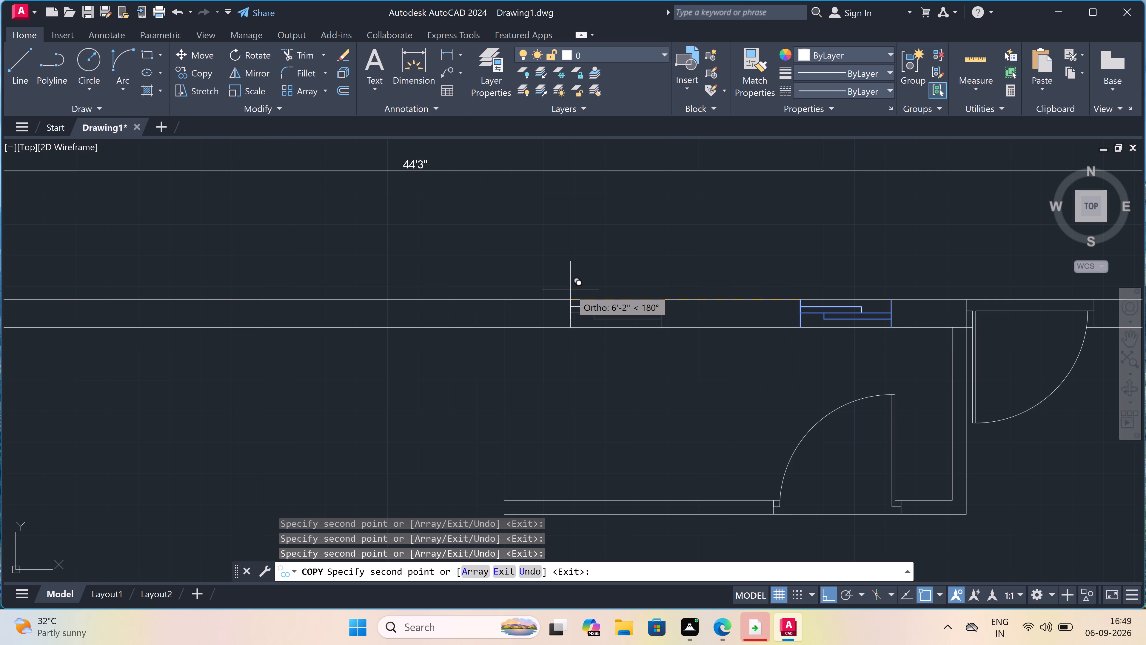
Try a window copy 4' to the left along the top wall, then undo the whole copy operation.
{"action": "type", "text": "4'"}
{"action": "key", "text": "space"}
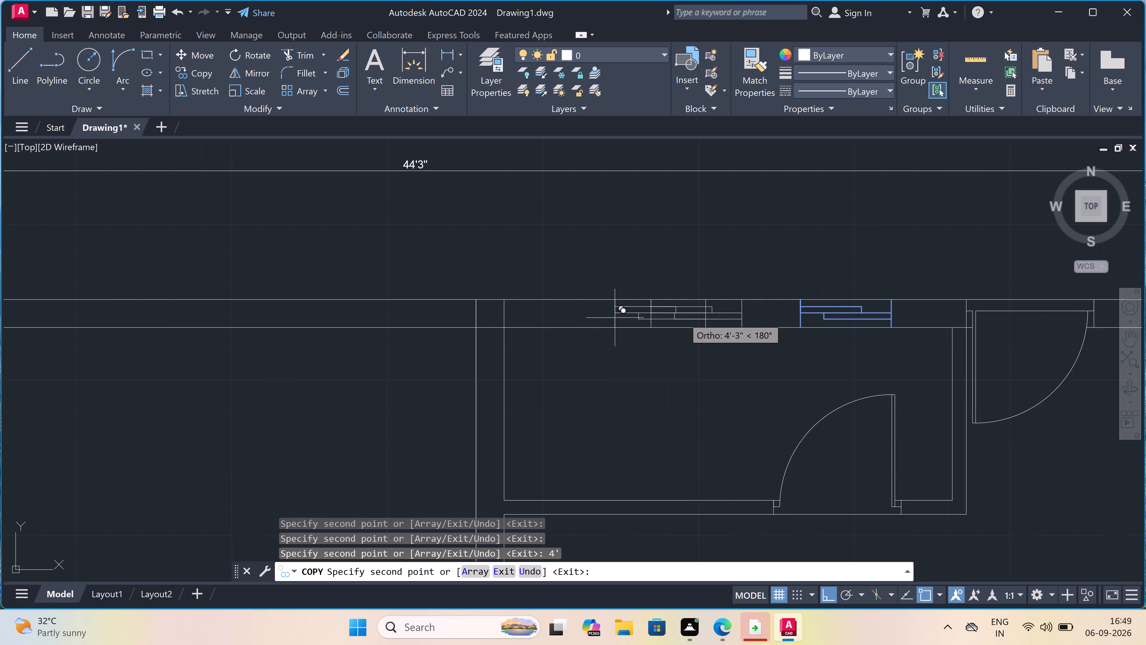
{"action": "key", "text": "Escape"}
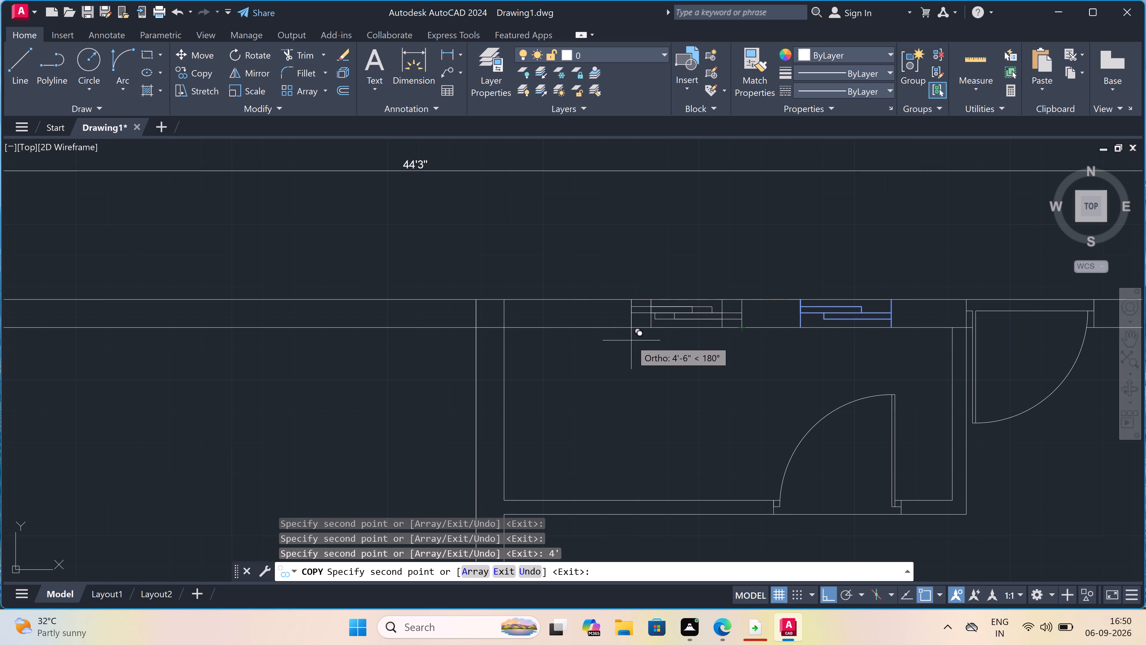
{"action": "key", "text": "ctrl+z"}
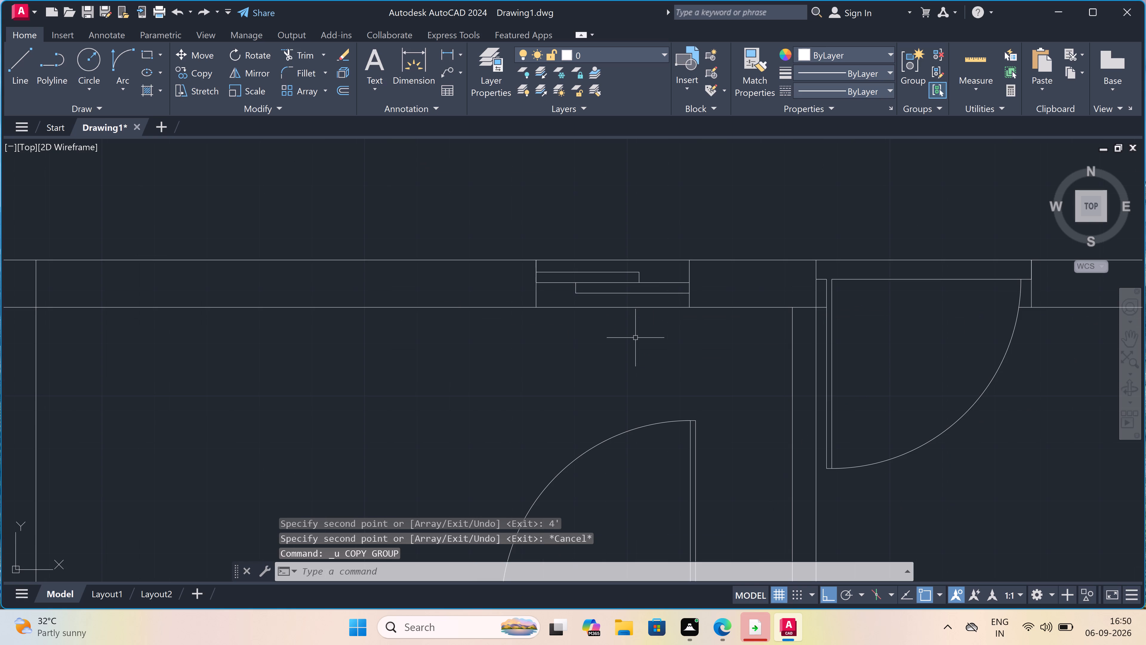
Copy the window from its upper-left corner 6' leftward along the top wall, after trying and undoing placements at 7' and 5'.
{"action": "scroll", "coordinate": [637, 319], "scroll_direction": "down", "scroll_amount": 2}
{"action": "scroll", "coordinate": [657, 306], "scroll_direction": "up", "scroll_amount": 2}
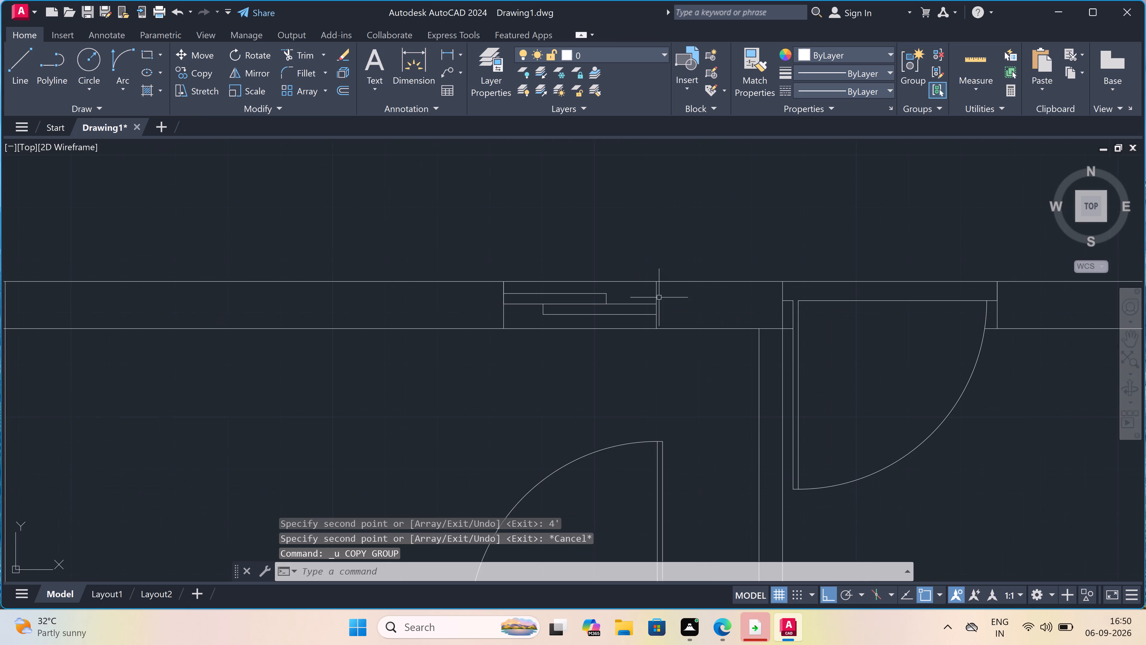
{"action": "left_click", "coordinate": [665, 290]}
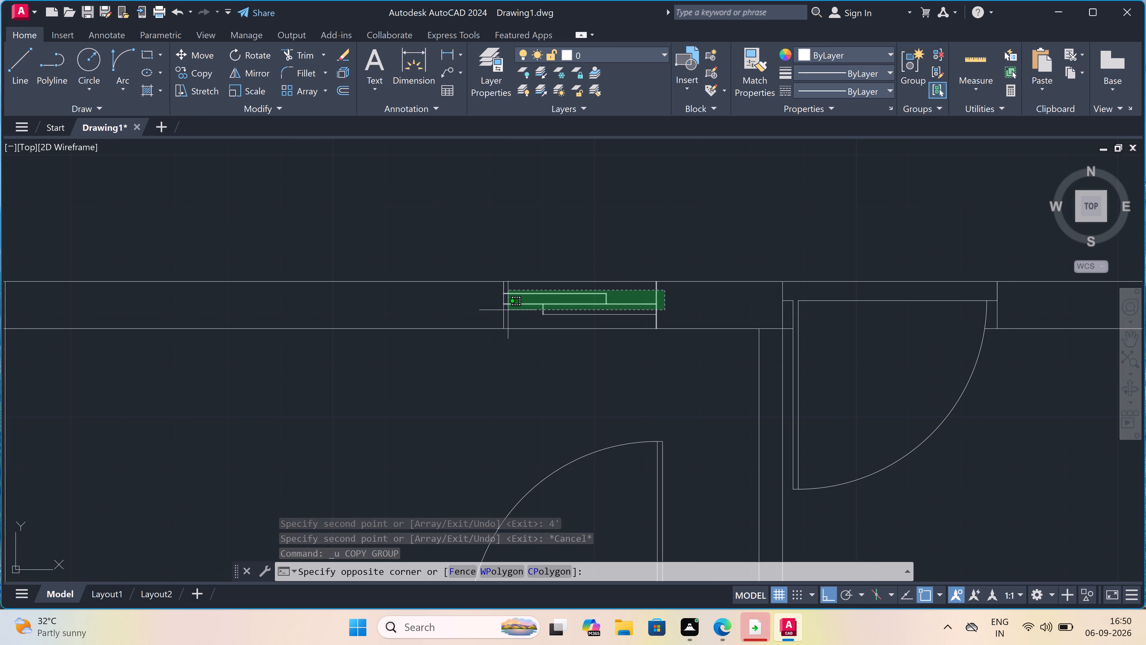
{"action": "double_click", "coordinate": [454, 313]}
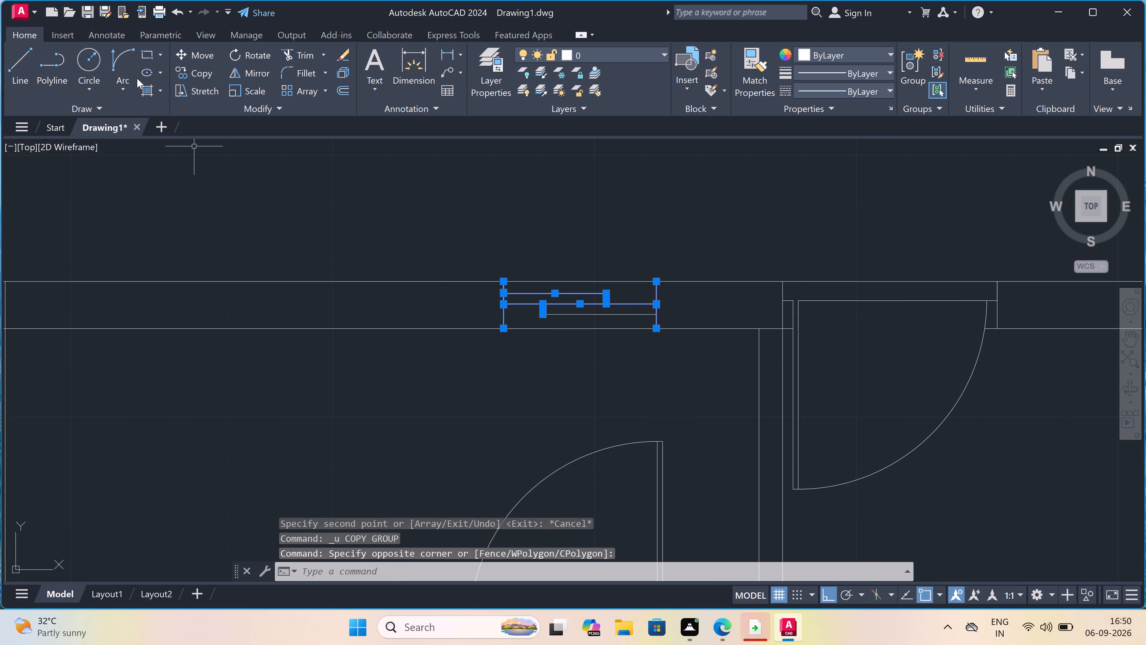
{"action": "left_click", "coordinate": [209, 74]}
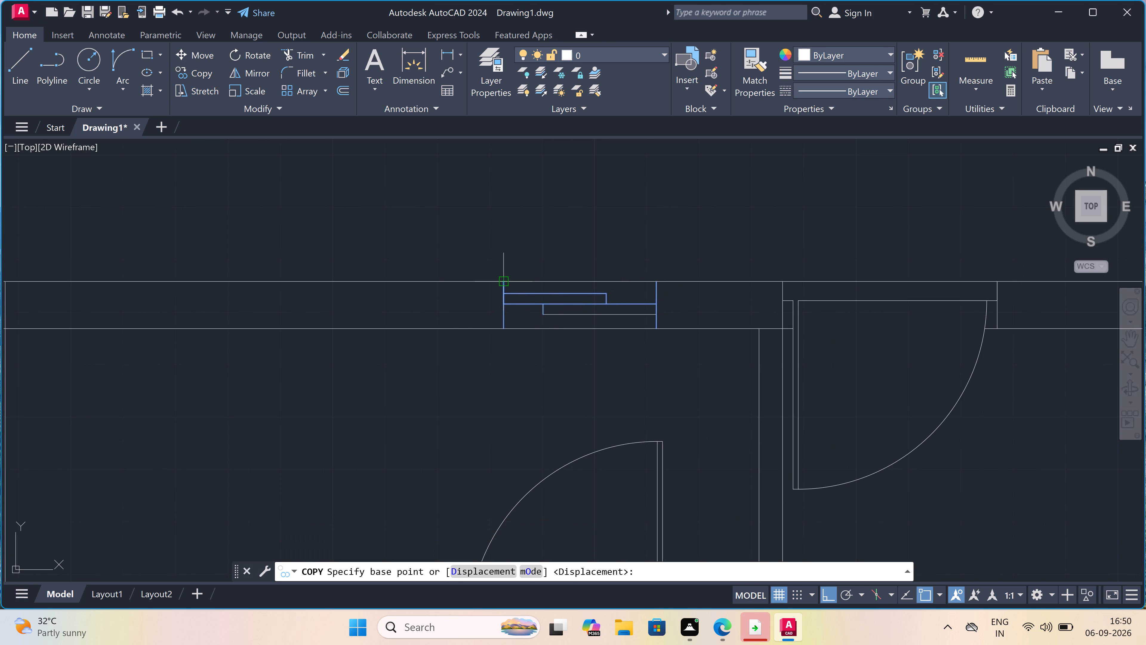
{"action": "left_click_drag", "start_coordinate": [502, 281], "coordinate": [454, 287]}
{"action": "scroll", "coordinate": [422, 276], "scroll_direction": "down", "scroll_amount": 4}
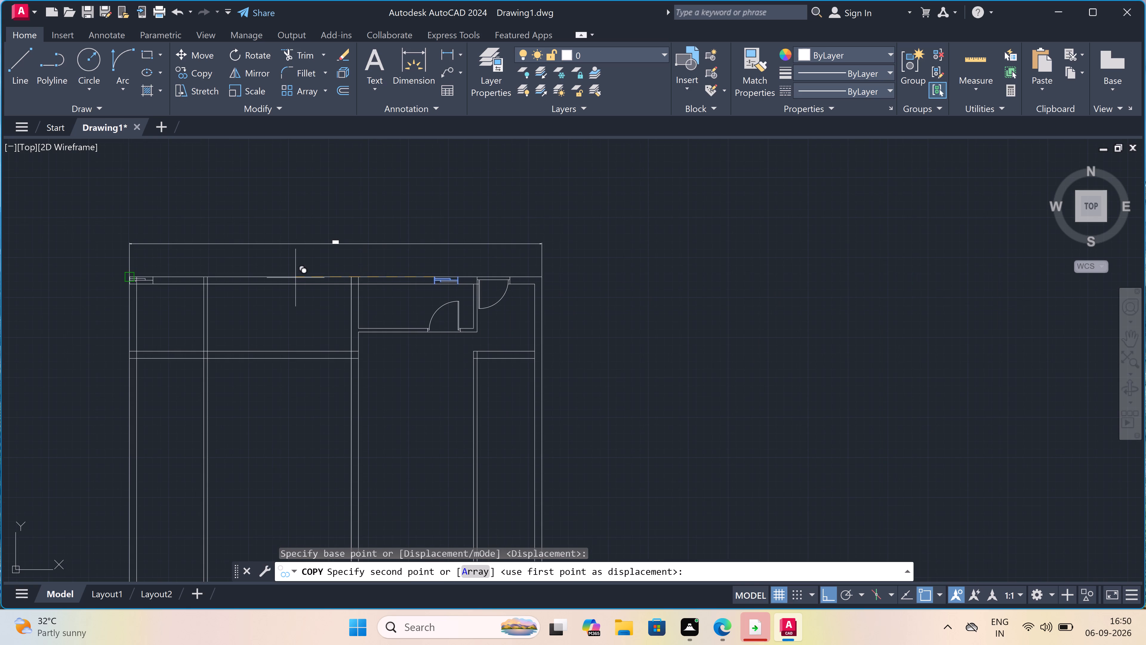
{"action": "scroll", "coordinate": [384, 272], "scroll_direction": "up", "scroll_amount": 3}
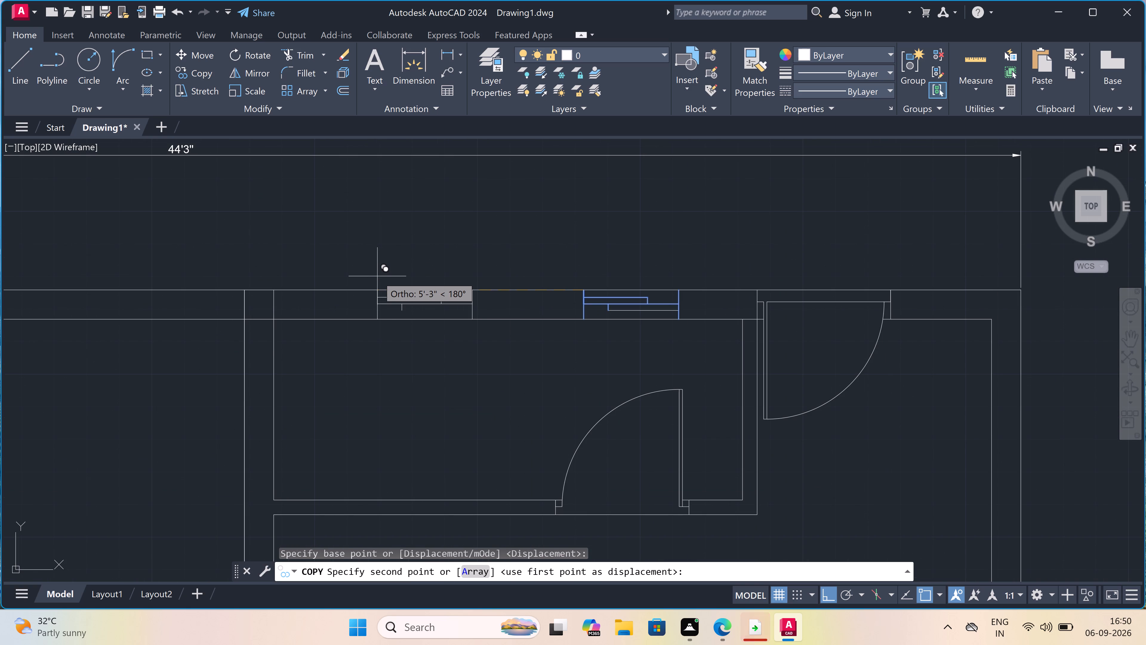
{"action": "type", "text": "7'"}
{"action": "key", "text": "space"}
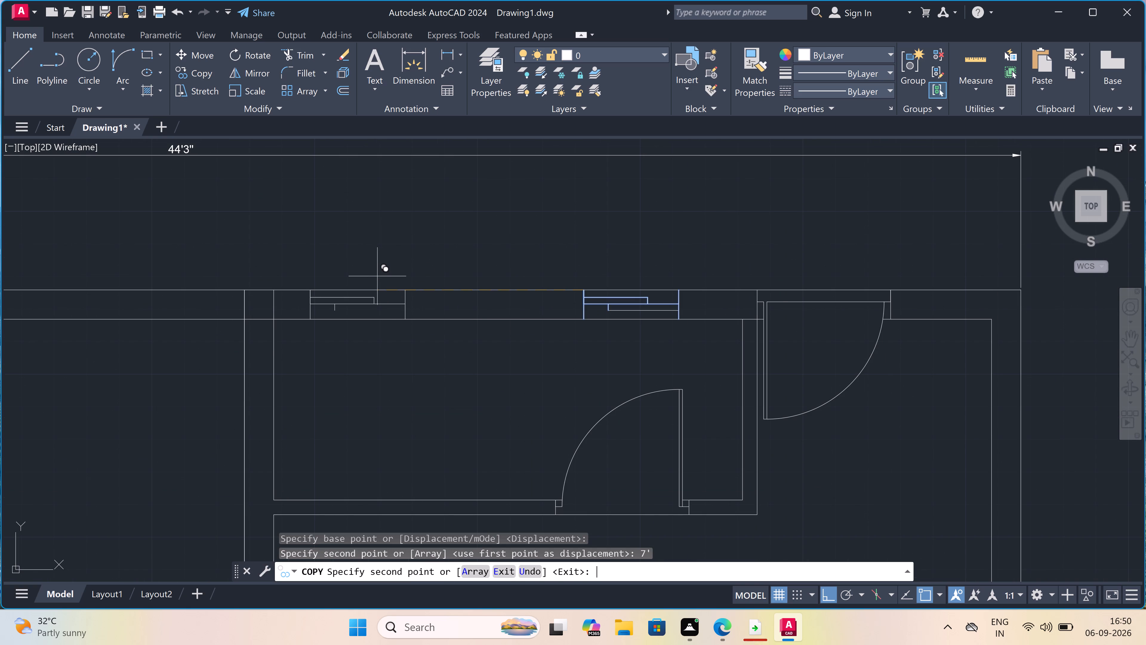
{"action": "key", "text": "ctrl+z"}
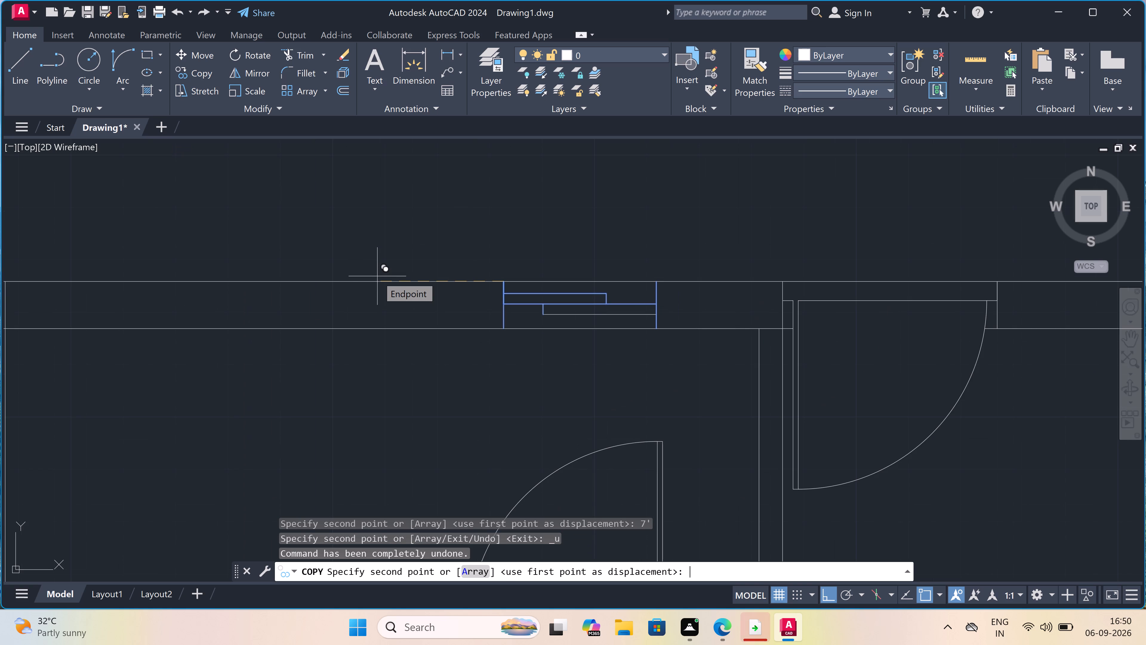
{"action": "scroll", "coordinate": [287, 307], "scroll_direction": "down", "scroll_amount": 3}
{"action": "scroll", "coordinate": [216, 281], "scroll_direction": "up", "scroll_amount": 2}
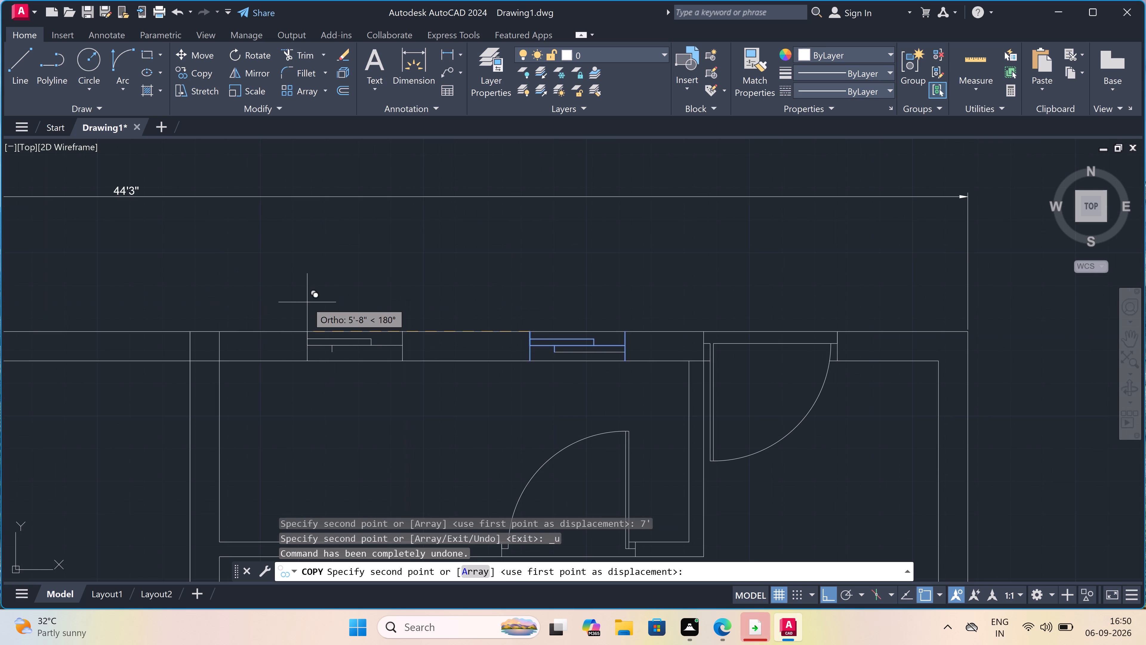
{"action": "type", "text": "5'"}
{"action": "key", "text": "space"}
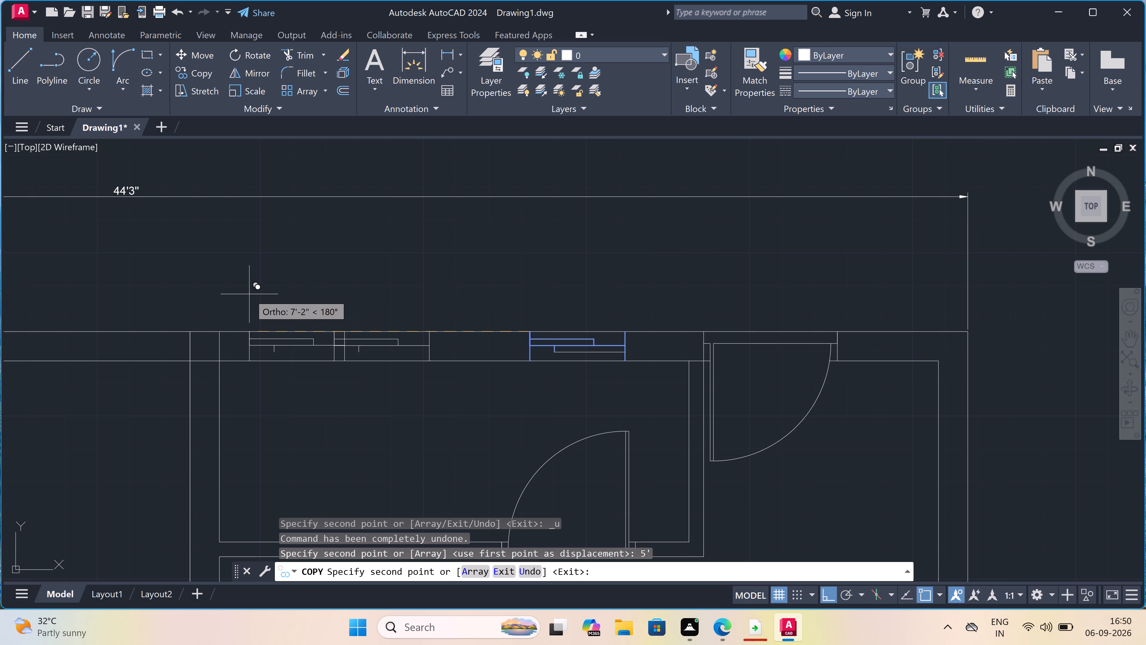
{"action": "key", "text": "ctrl+z"}
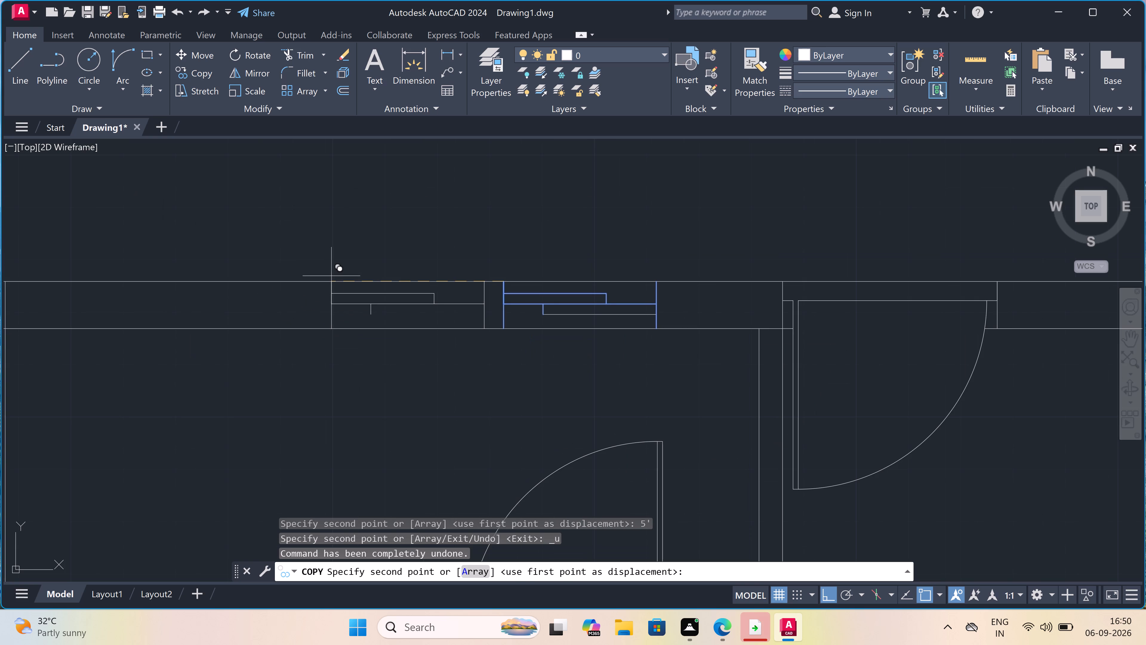
{"action": "scroll", "coordinate": [59, 325], "scroll_direction": "down", "scroll_amount": 4}
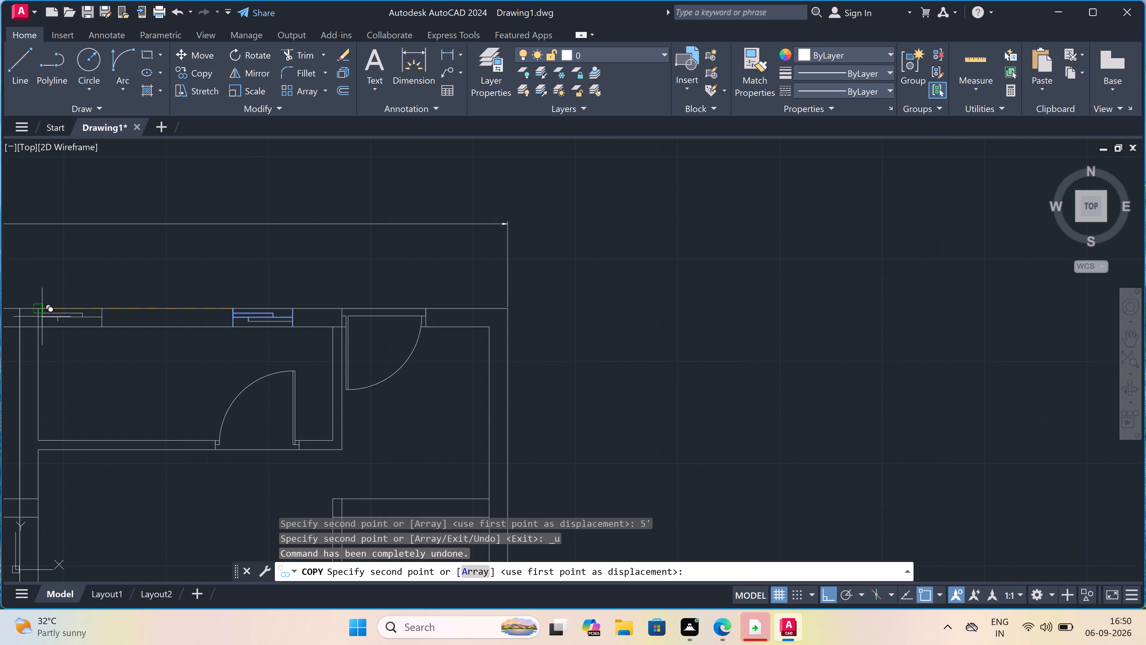
{"action": "type", "text": "6'"}
{"action": "key", "text": "space"}
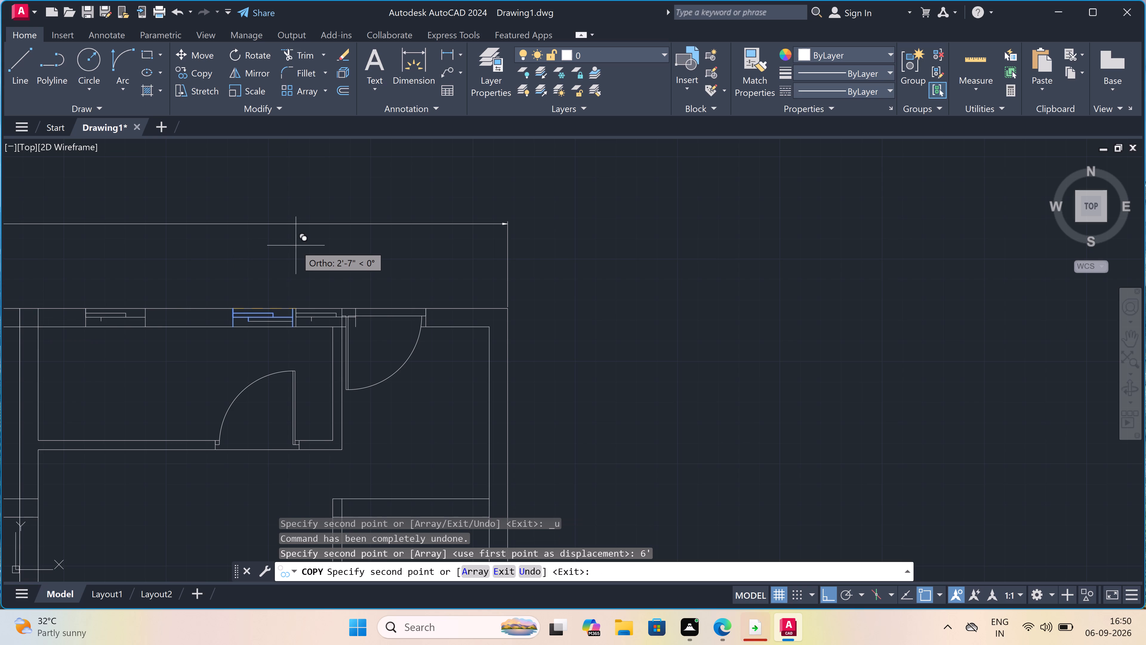
{"action": "key", "text": "Escape"}
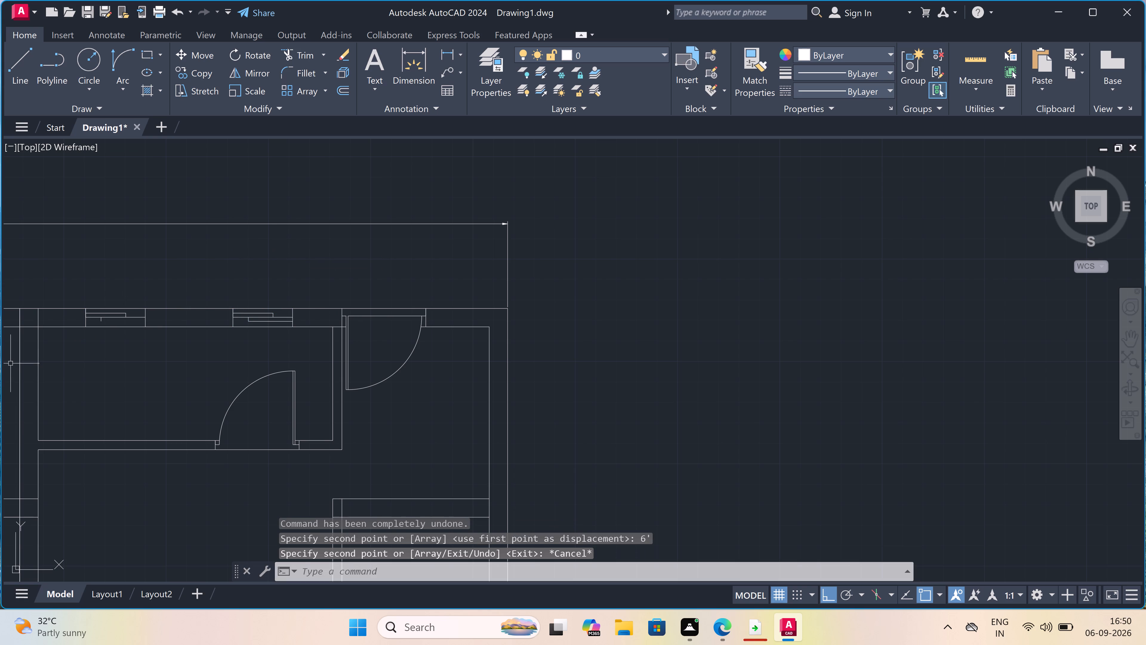
Draw the copied window's missing lower glazing line, about 1'-10" from the short vertical's lower end to just past the right jamb.
{"action": "scroll", "coordinate": [39, 302], "scroll_direction": "up", "scroll_amount": 3}
{"action": "scroll", "coordinate": [129, 328], "scroll_direction": "up", "scroll_amount": 1}
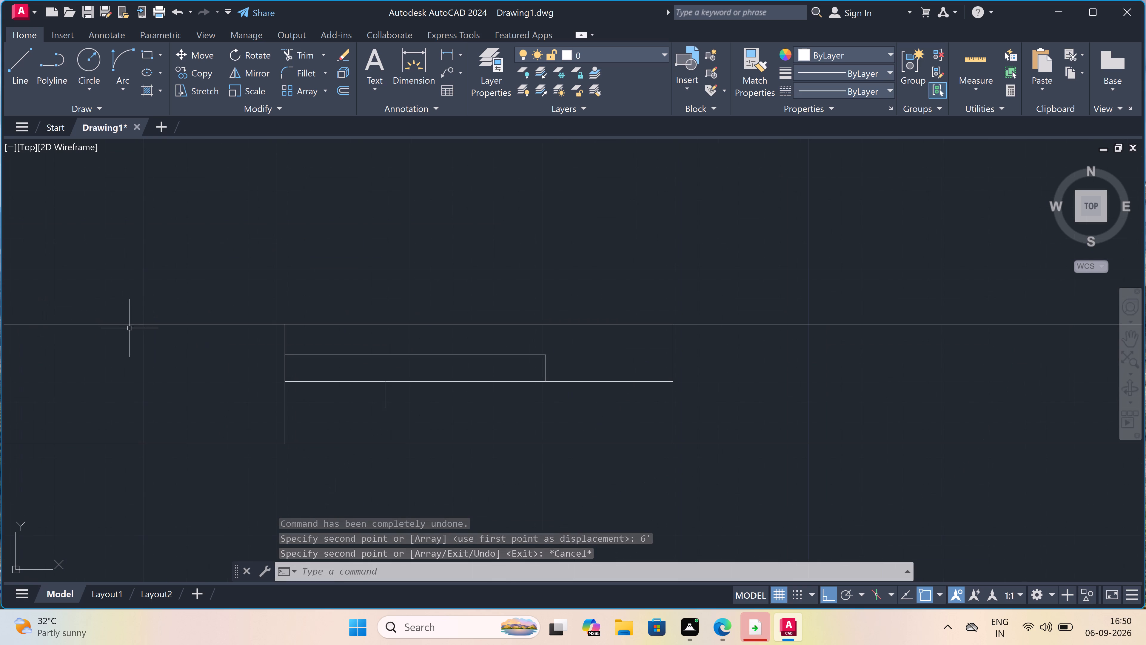
{"action": "type", "text": "l"}
{"action": "key", "text": "space"}
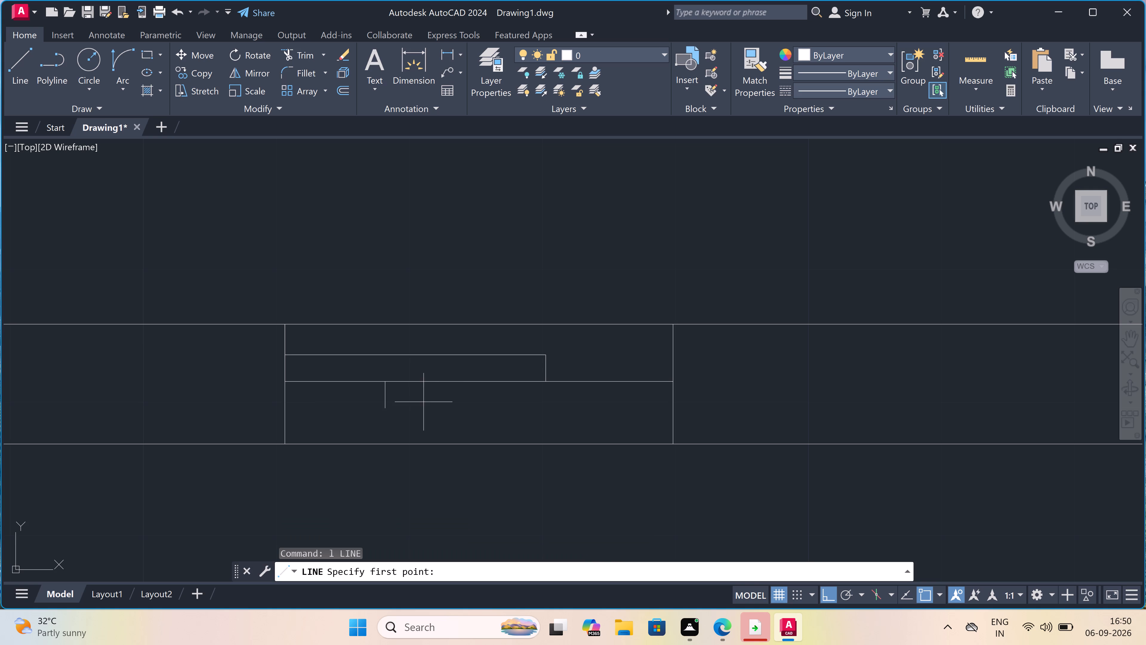
{"action": "left_click_drag", "start_coordinate": [387, 406], "coordinate": [391, 407]}
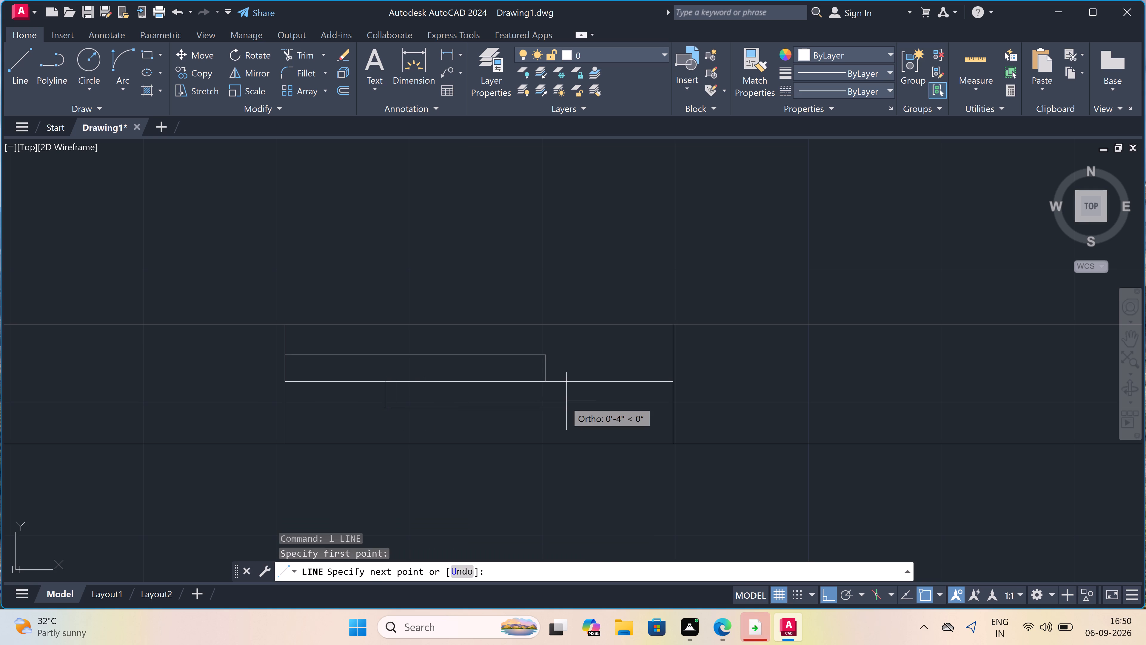
{"action": "left_click", "coordinate": [694, 403]}
{"action": "key", "text": "Escape"}
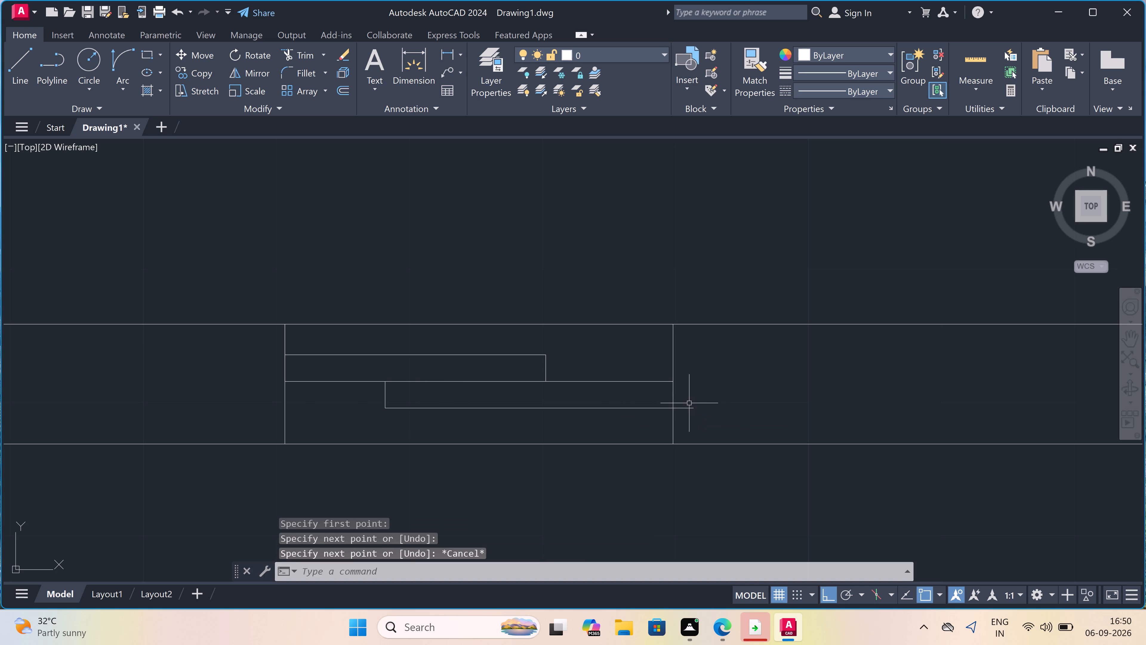
Trim the copied window's lower glazing line where it overshoots the right jamb.
{"action": "key", "text": "t"}
{"action": "key", "text": "r"}
{"action": "key", "text": "space"}
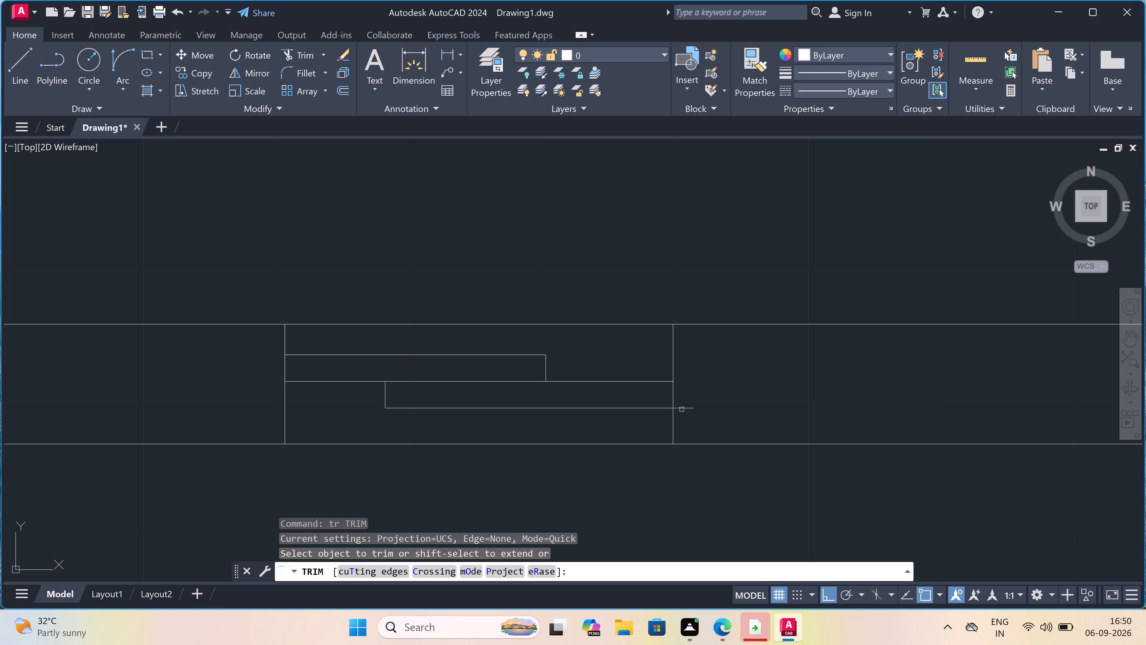
{"action": "double_click", "coordinate": [682, 409]}
{"action": "key", "text": "Escape"}
Draw a vertical jamb line crossing the top wall in the plan's top-left room, a short distance right of the outer left wall.
{"action": "scroll", "coordinate": [683, 406], "scroll_direction": "down", "scroll_amount": 9}
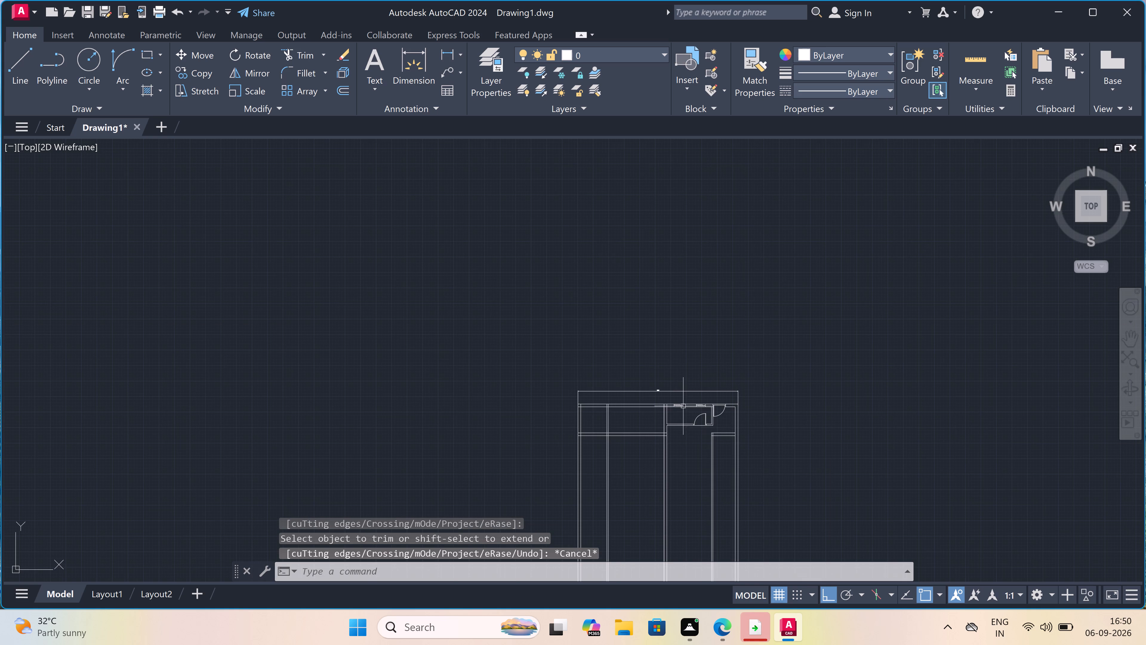
{"action": "scroll", "coordinate": [606, 406], "scroll_direction": "up", "scroll_amount": 4}
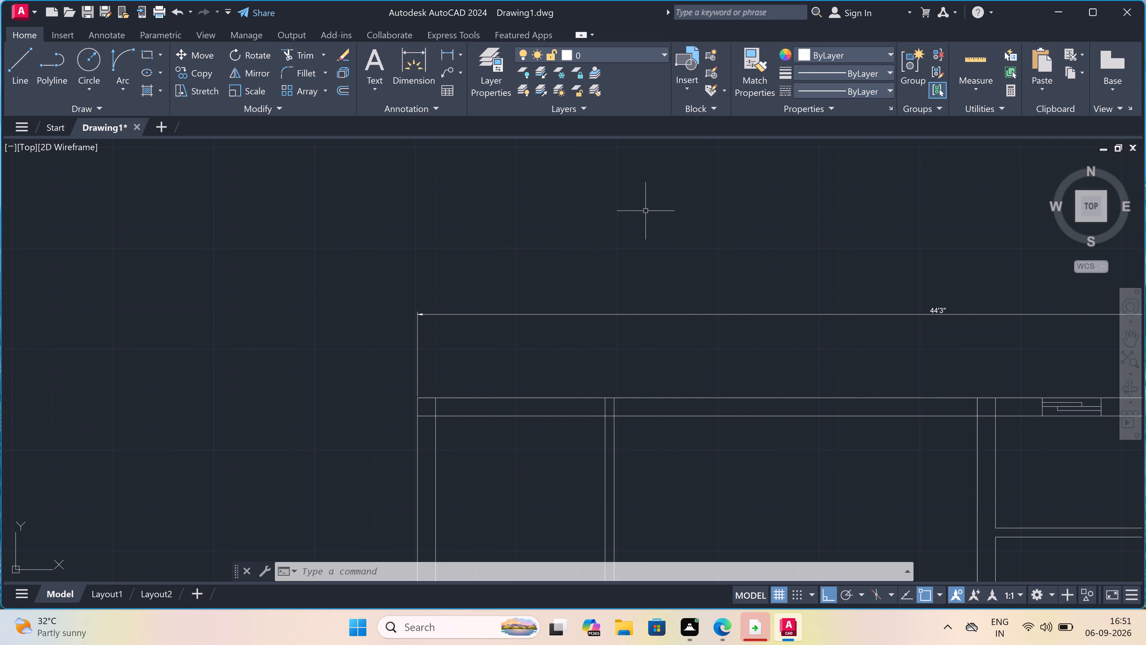
{"action": "scroll", "coordinate": [703, 322], "scroll_direction": "down", "scroll_amount": 2}
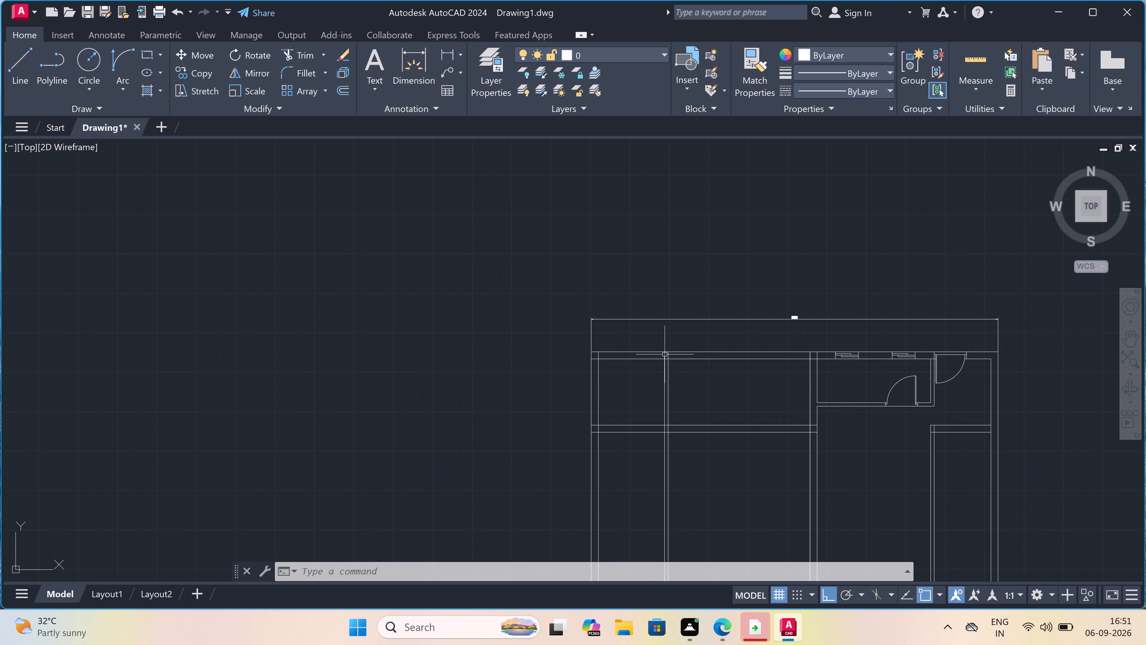
{"action": "scroll", "coordinate": [596, 350], "scroll_direction": "up", "scroll_amount": 3}
{"action": "scroll", "coordinate": [779, 315], "scroll_direction": "up", "scroll_amount": 2}
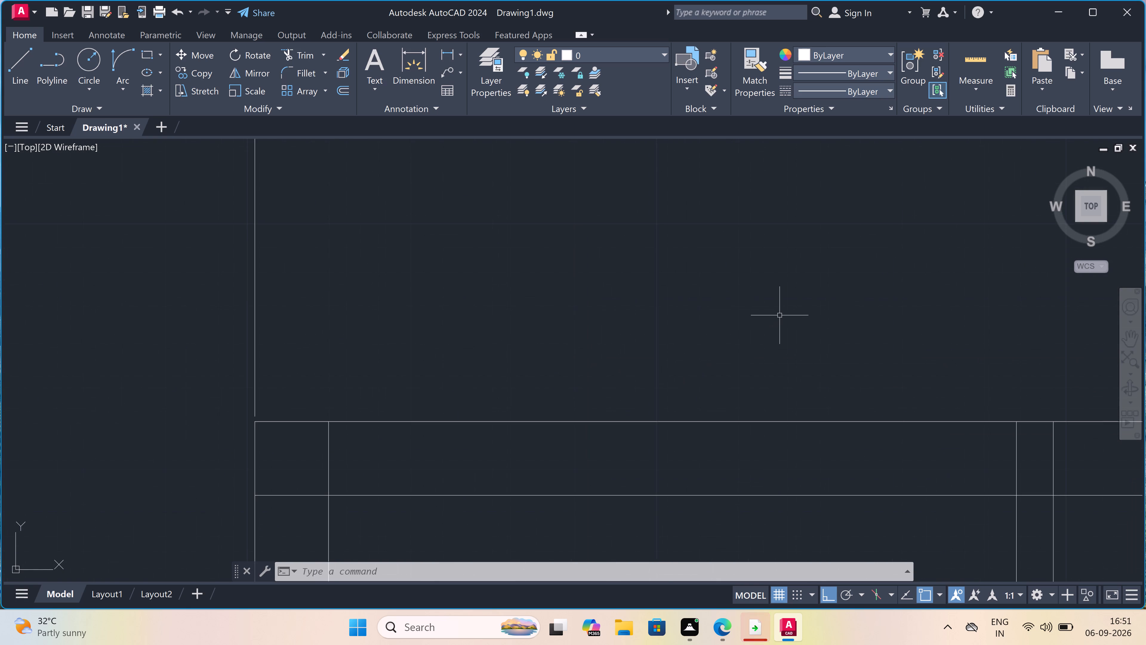
{"action": "scroll", "coordinate": [780, 315], "scroll_direction": "down", "scroll_amount": 1}
{"action": "type", "text": "l"}
{"action": "key", "text": "space"}
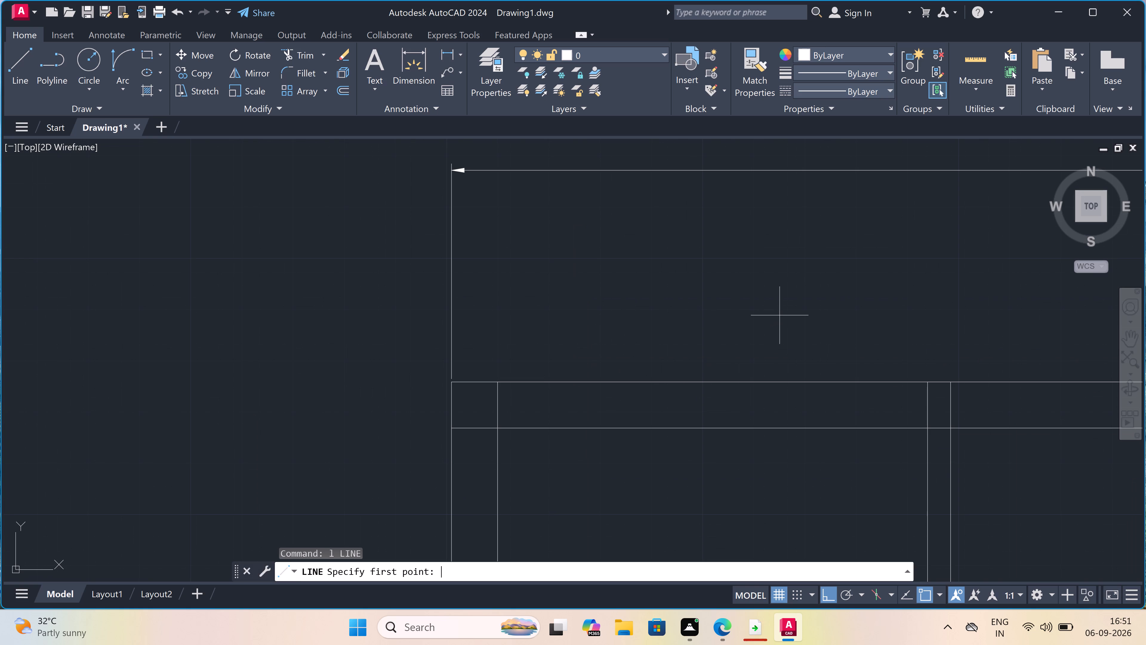
{"action": "left_click", "coordinate": [580, 367]}
{"action": "left_click", "coordinate": [584, 472]}
{"action": "key", "text": "Escape"}
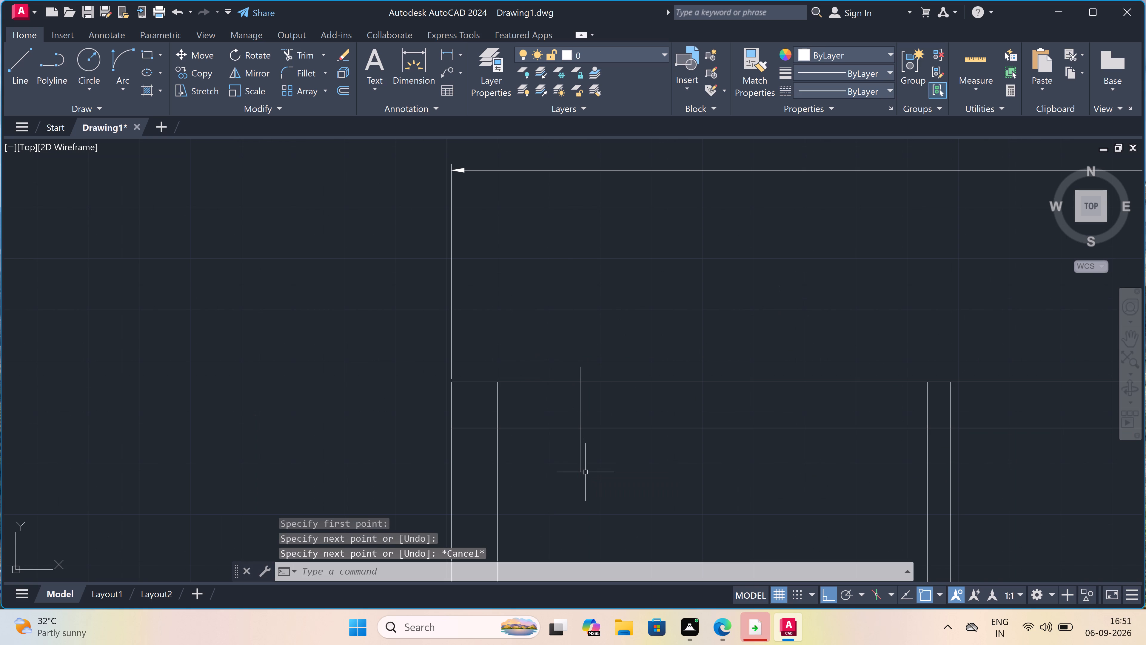
Trim the new jamb line's ends above and below the top wall, undoing a mistaken trim of the wall's lower line.
{"action": "type", "text": "tr"}
{"action": "key", "text": "space"}
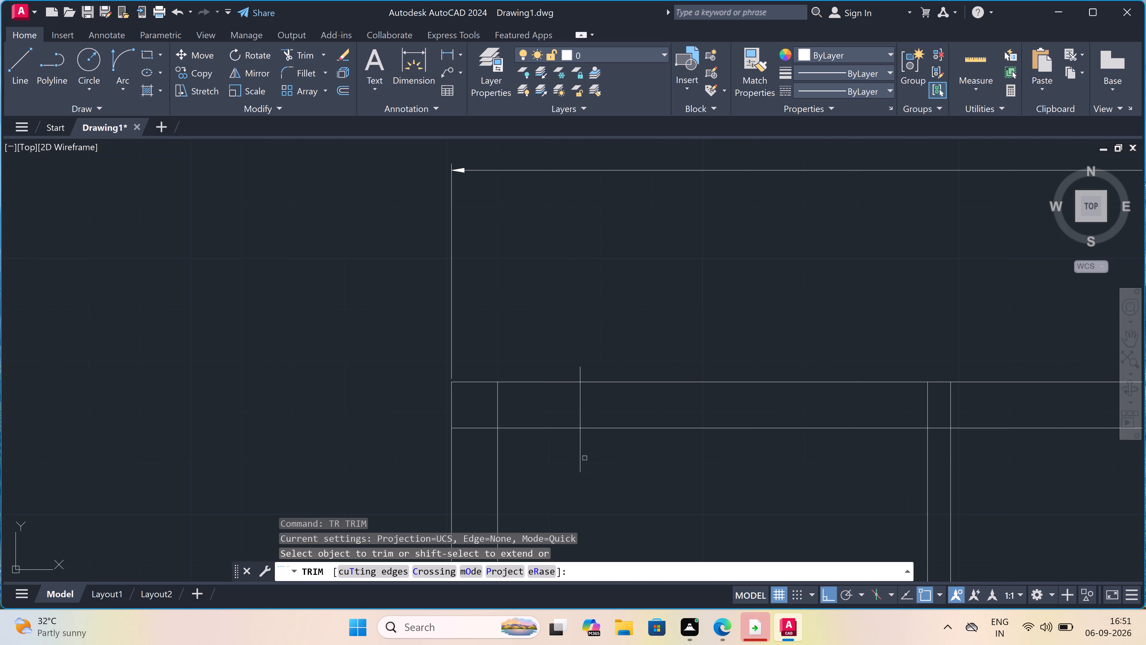
{"action": "left_click", "coordinate": [598, 430]}
{"action": "key", "text": "ctrl+z"}
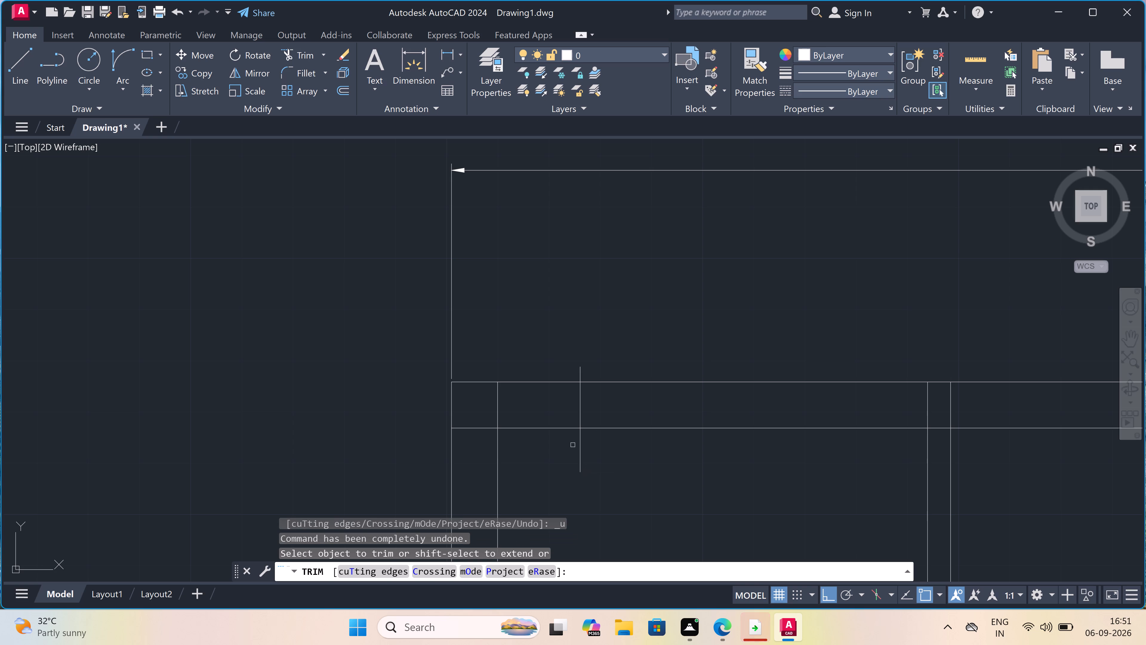
{"action": "left_click_drag", "start_coordinate": [574, 445], "coordinate": [586, 446]}
{"action": "left_click", "coordinate": [631, 448]}
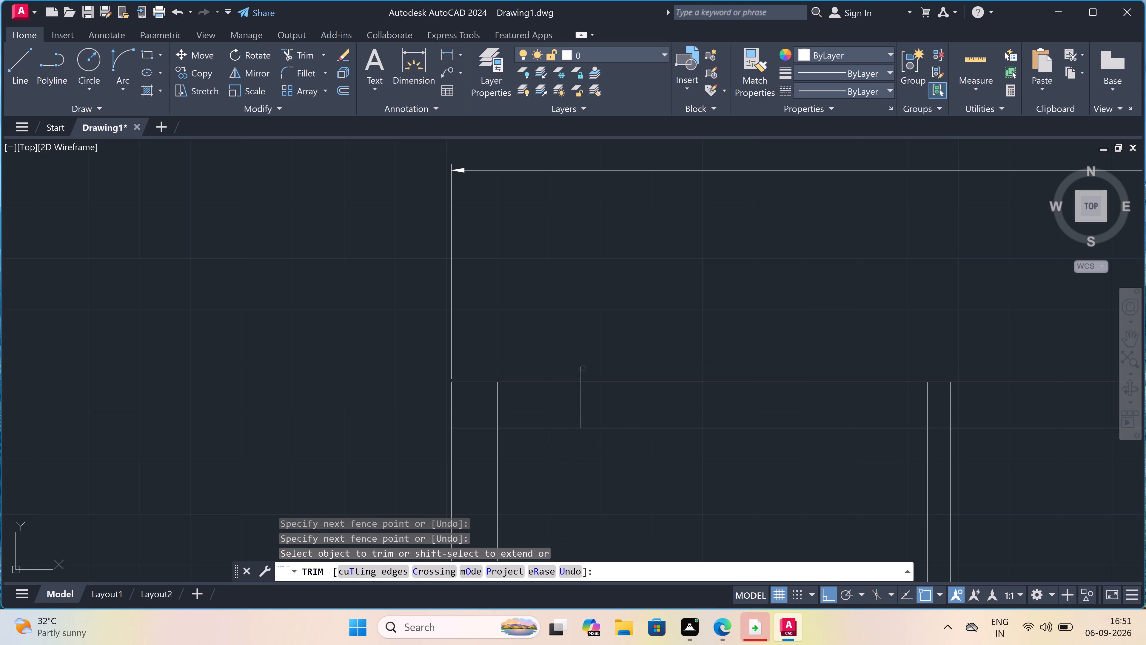
{"action": "double_click", "coordinate": [579, 366]}
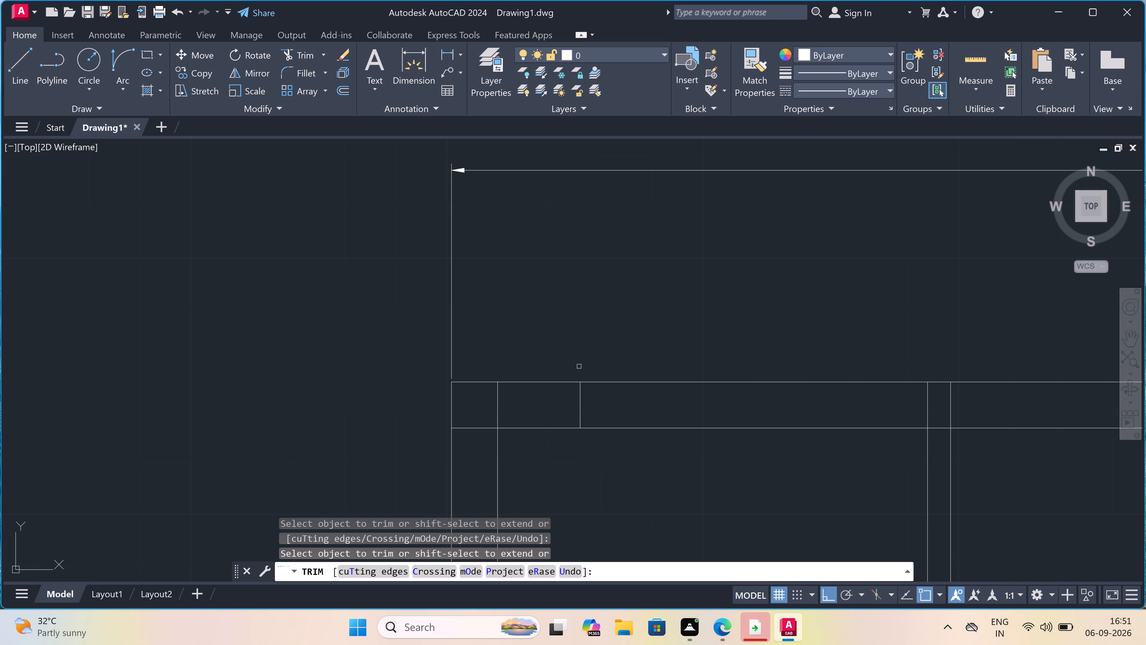
{"action": "key", "text": "Escape"}
Draw a 3' horizontal line along the wall's middle from just left of the jamb, with a vertical jamb line crossing the wall at its right end.
{"action": "type", "text": "l"}
{"action": "key", "text": "space"}
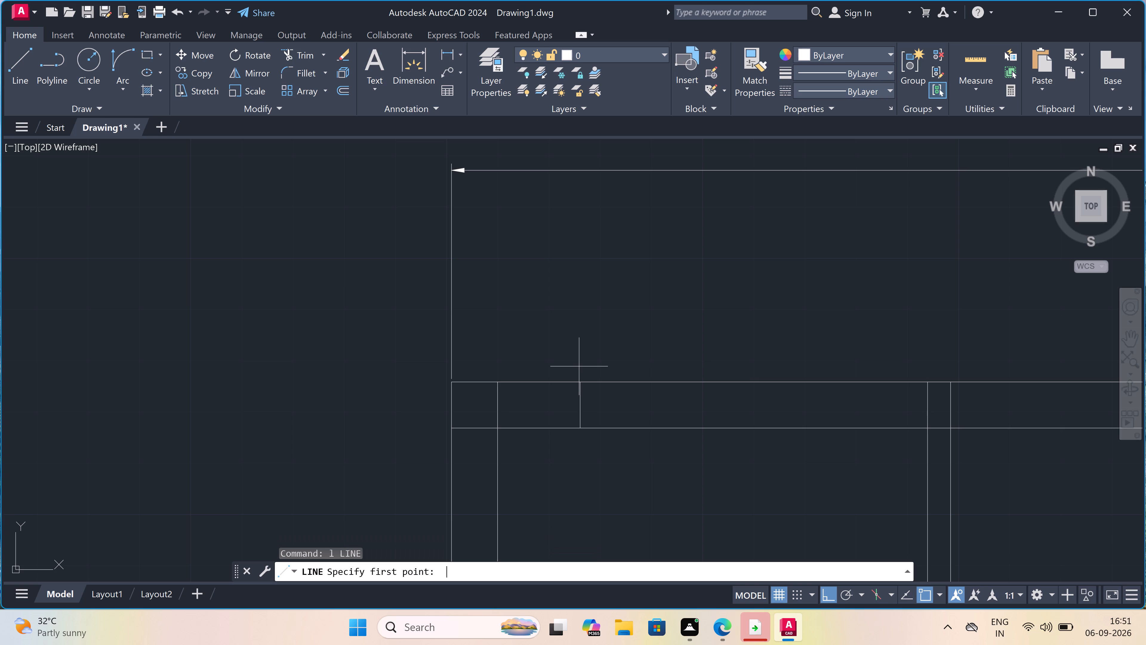
{"action": "left_click", "coordinate": [566, 404]}
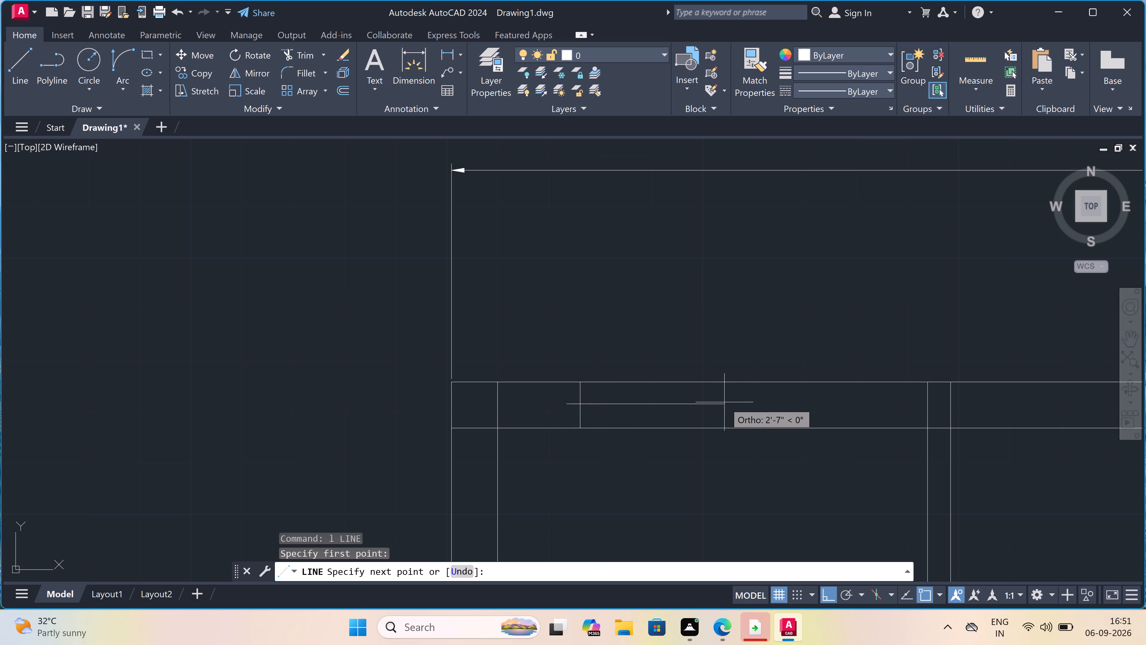
{"action": "type", "text": "3'"}
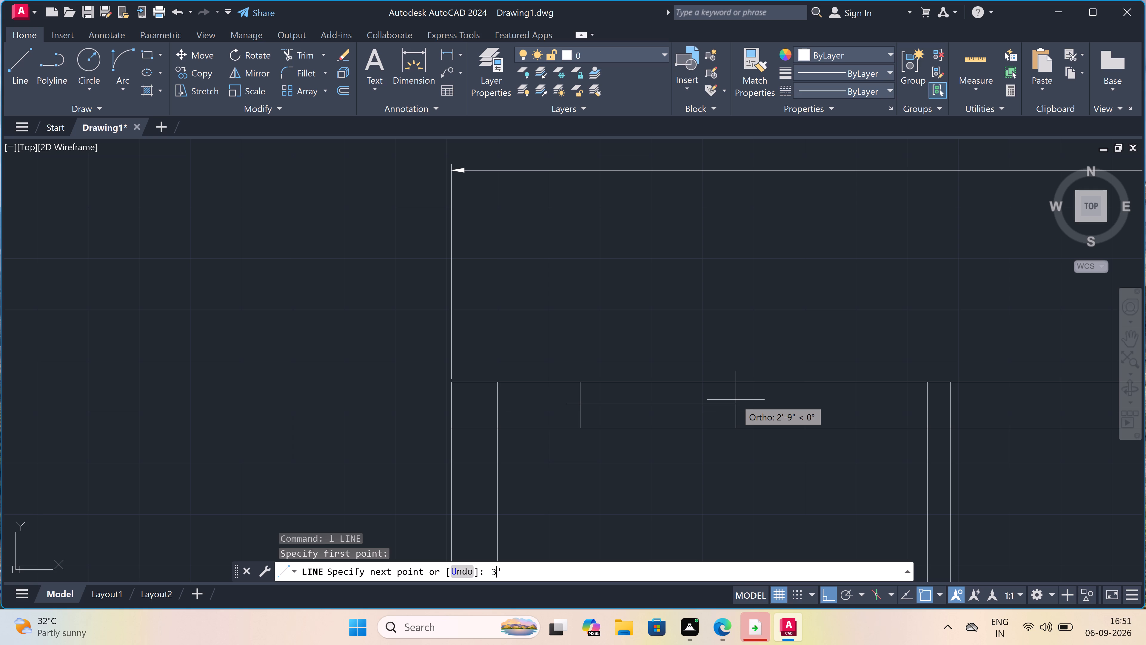
{"action": "key", "text": "space"}
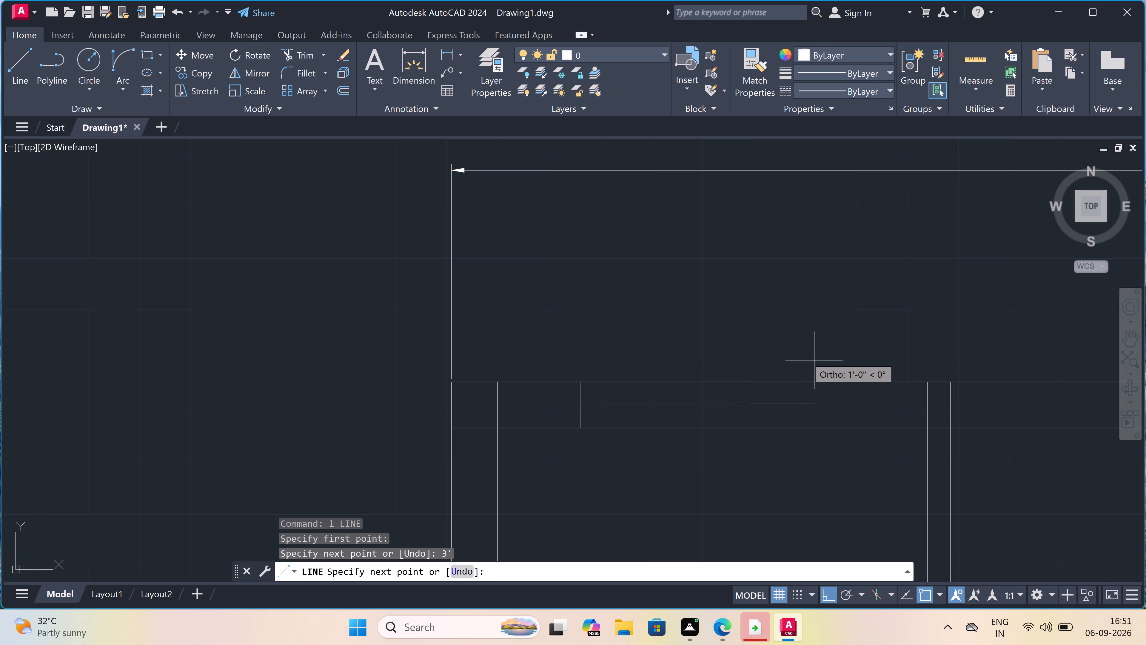
{"action": "left_click", "coordinate": [755, 364]}
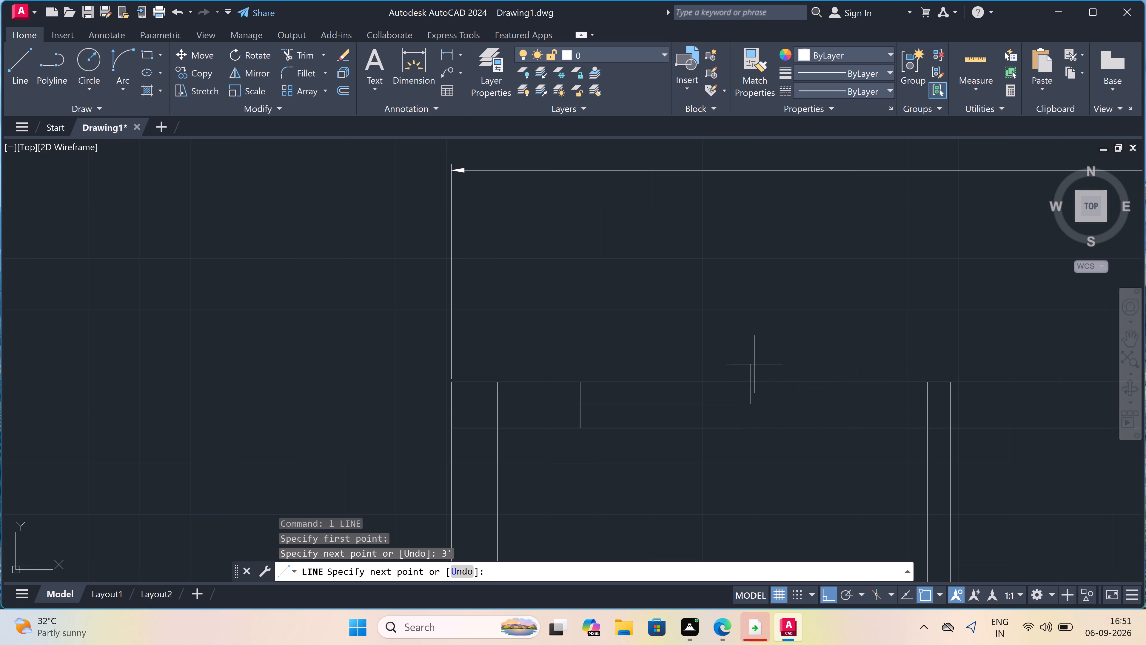
{"action": "left_click", "coordinate": [744, 480]}
{"action": "key", "text": "Escape"}
Trim the right jamb's ends outside the wall and the middle line's overhang left of the left jamb.
{"action": "type", "text": "tr"}
{"action": "key", "text": "space"}
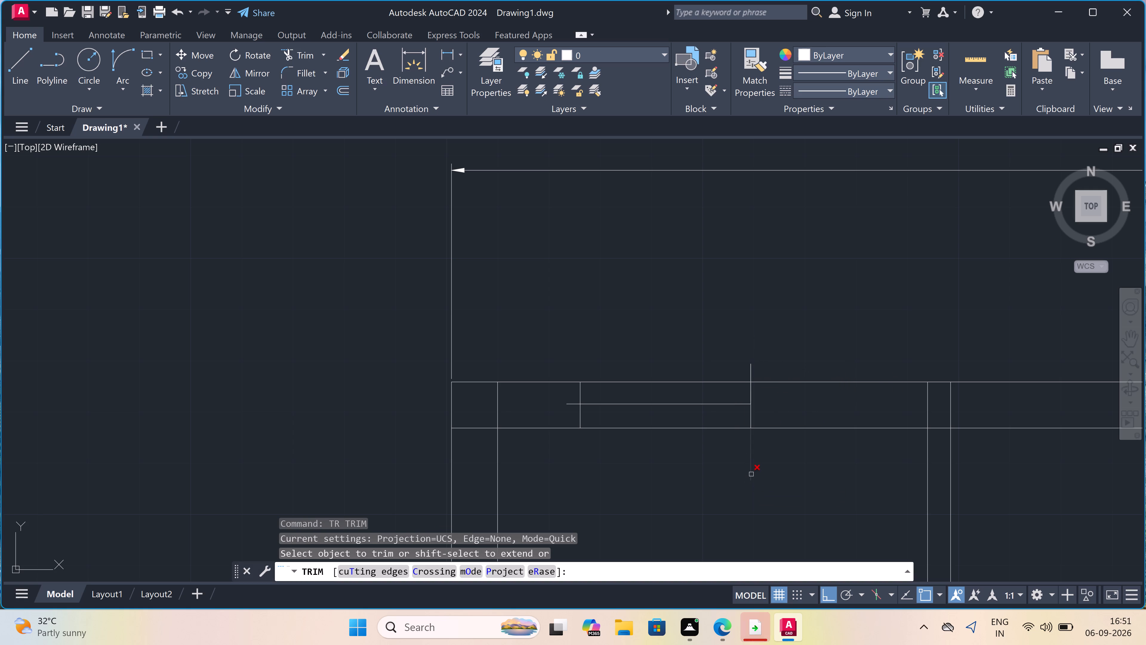
{"action": "double_click", "coordinate": [751, 474]}
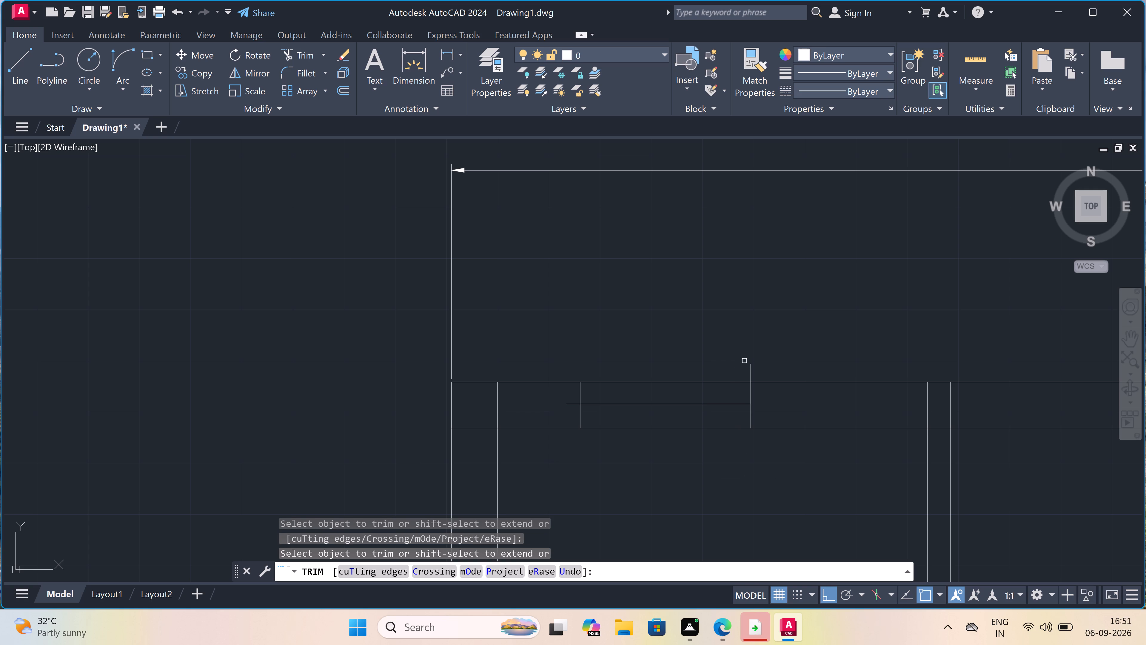
{"action": "double_click", "coordinate": [753, 365]}
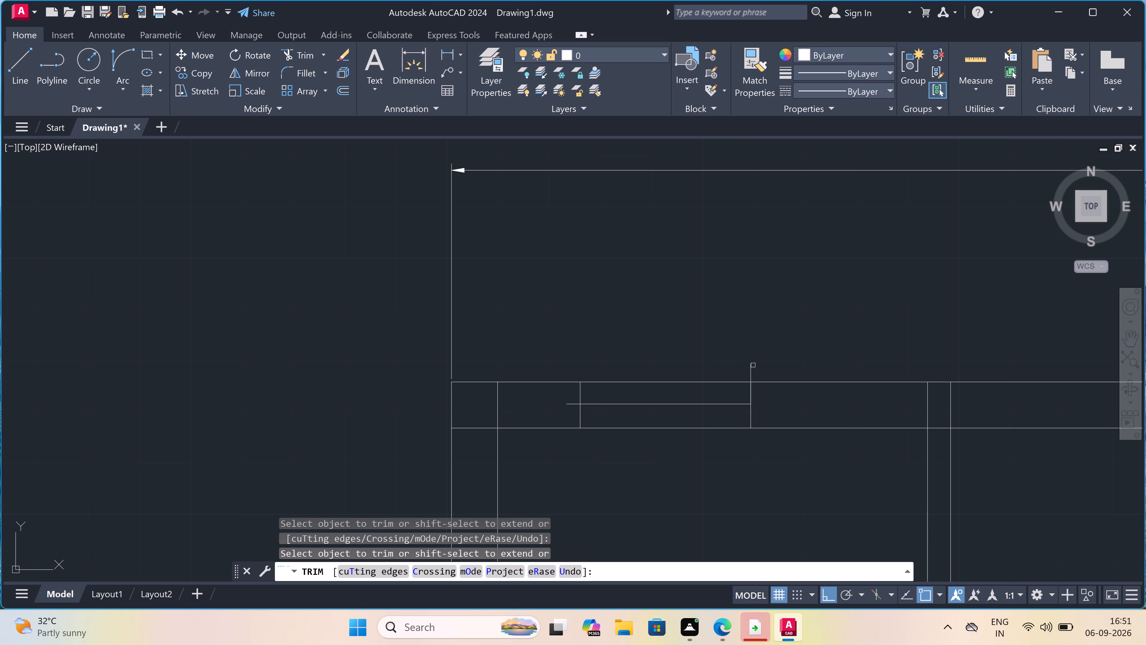
{"action": "double_click", "coordinate": [751, 364]}
{"action": "double_click", "coordinate": [565, 406]}
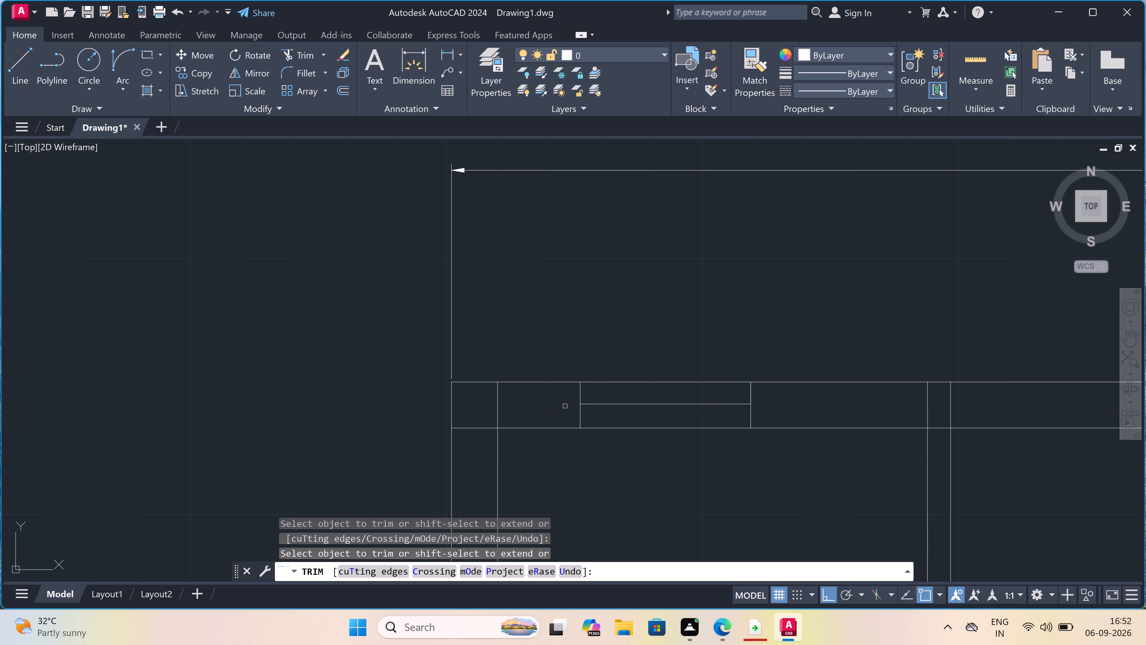
{"action": "key", "text": "Escape"}
Offset the window's middle line 2" both upward and downward to form the glazing lines.
{"action": "scroll", "coordinate": [638, 394], "scroll_direction": "up", "scroll_amount": 2}
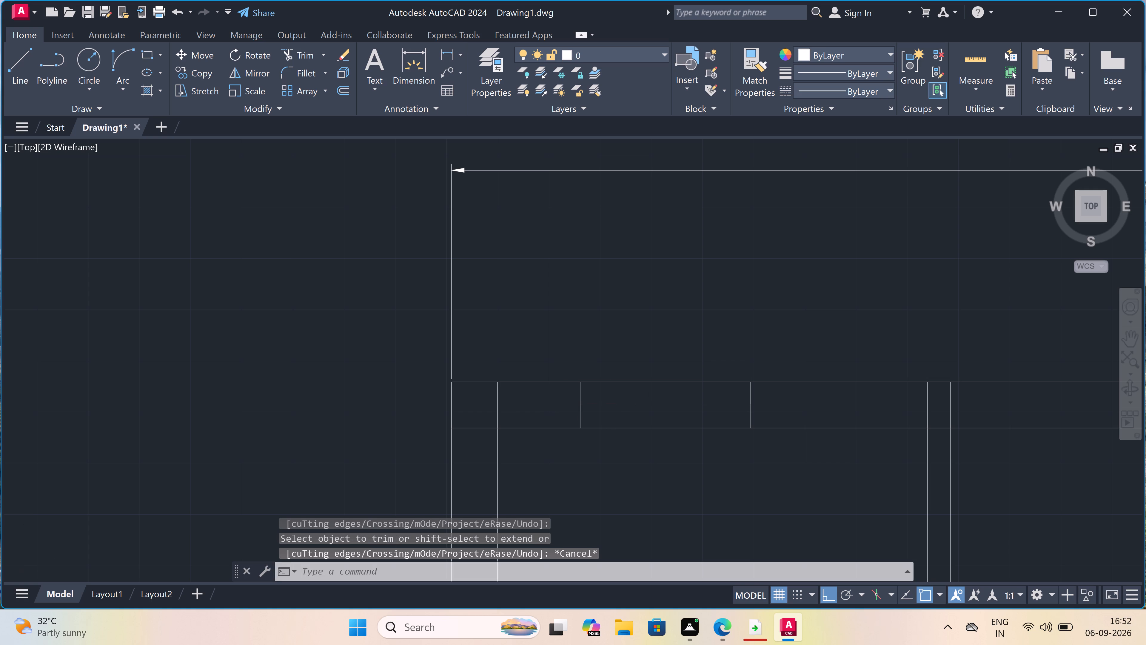
{"action": "type", "text": "o"}
{"action": "key", "text": "space"}
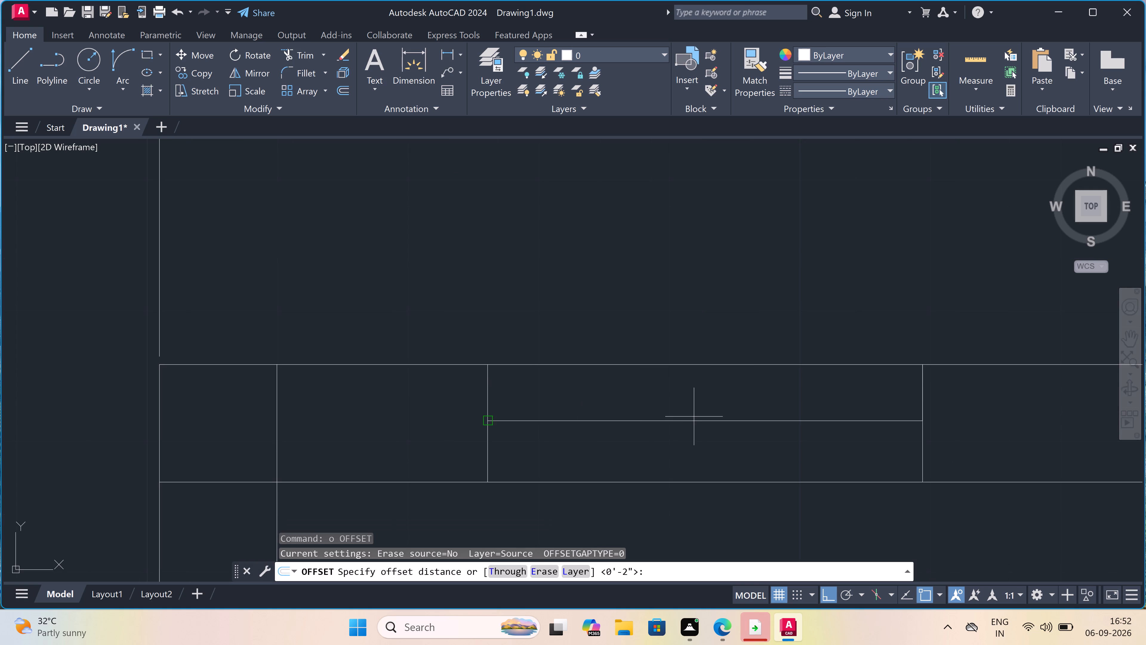
{"action": "left_click_drag", "start_coordinate": [692, 422], "coordinate": [691, 418]}
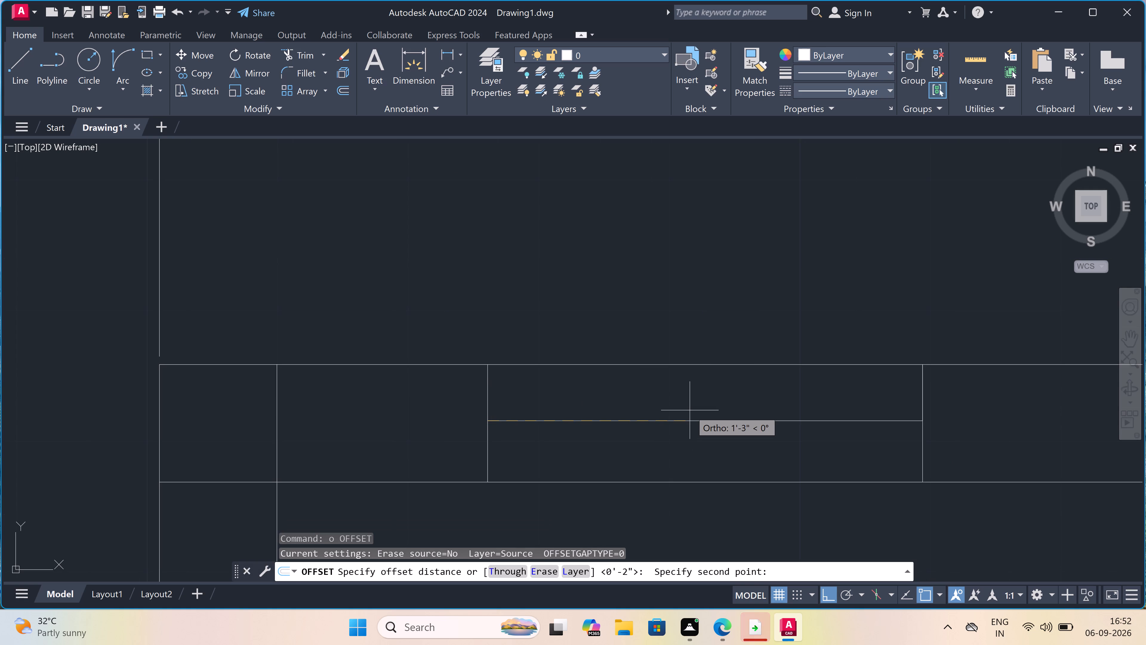
{"action": "type", "text": "2\""}
{"action": "key", "text": "space"}
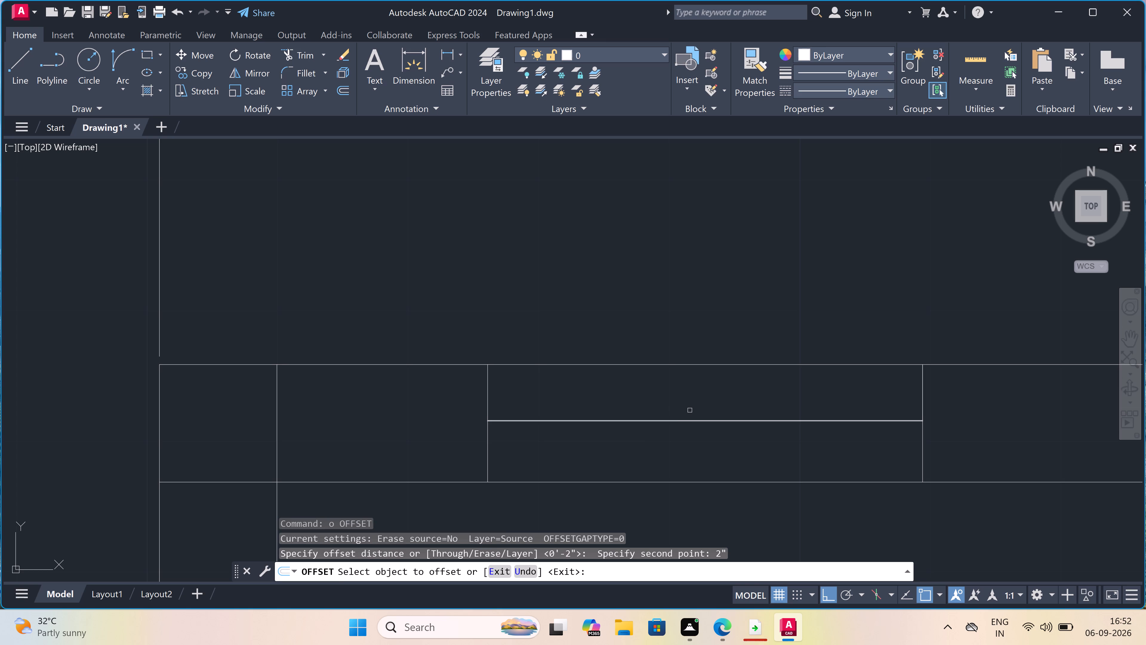
{"action": "left_click", "coordinate": [680, 422]}
{"action": "left_click", "coordinate": [676, 418]}
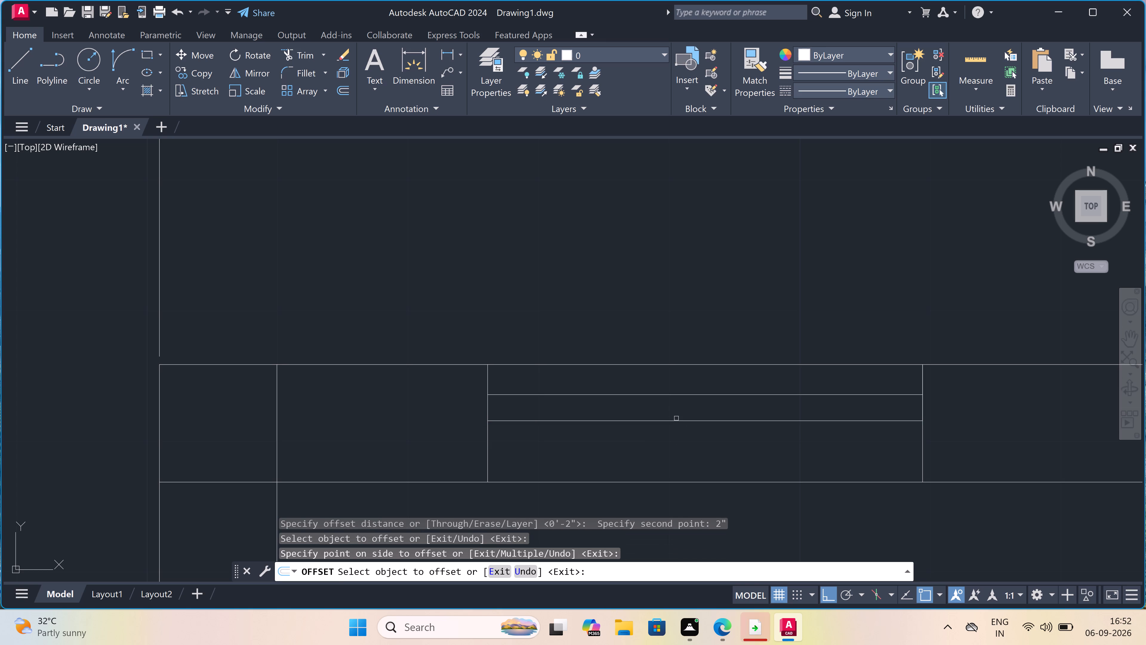
{"action": "left_click", "coordinate": [676, 421]}
{"action": "left_click", "coordinate": [679, 439]}
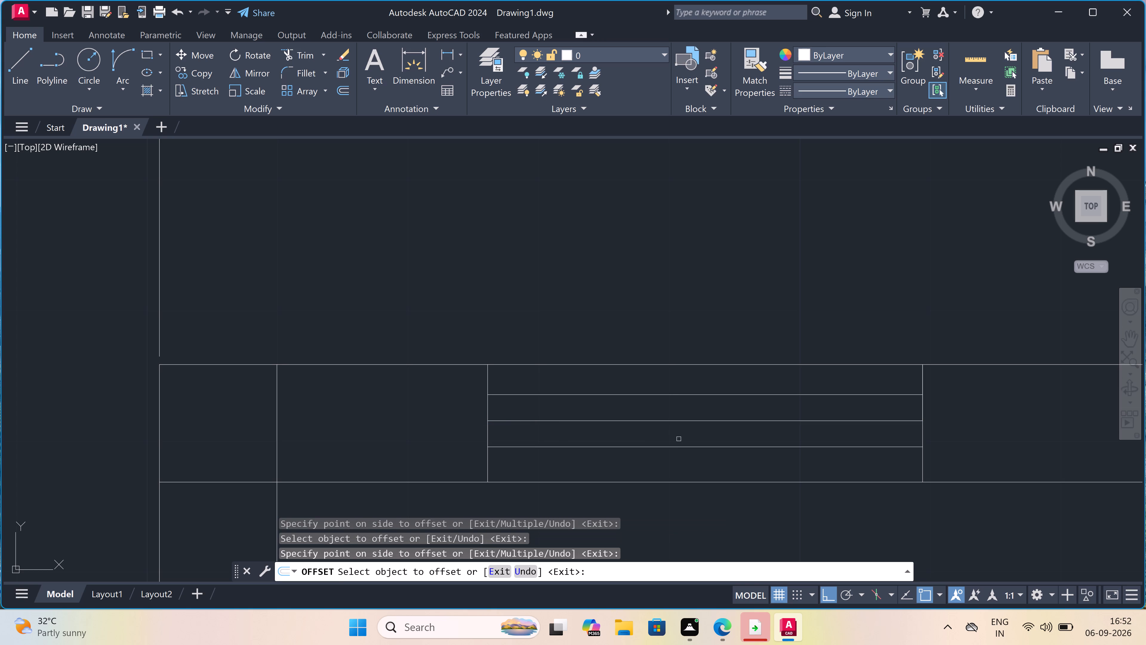
{"action": "key", "text": "Escape"}
Draw a short vertical line down from the window's upper glazing line across the middle one, about two-thirds along from the left jamb.
{"action": "type", "text": "l"}
{"action": "key", "text": "space"}
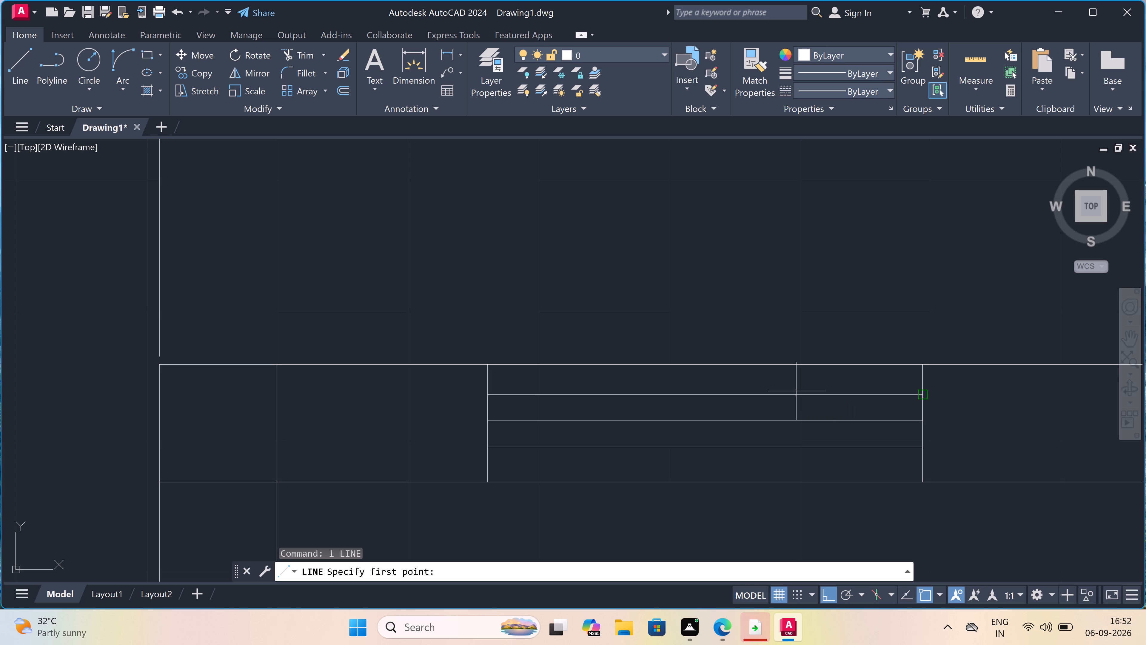
{"action": "left_click", "coordinate": [788, 393]}
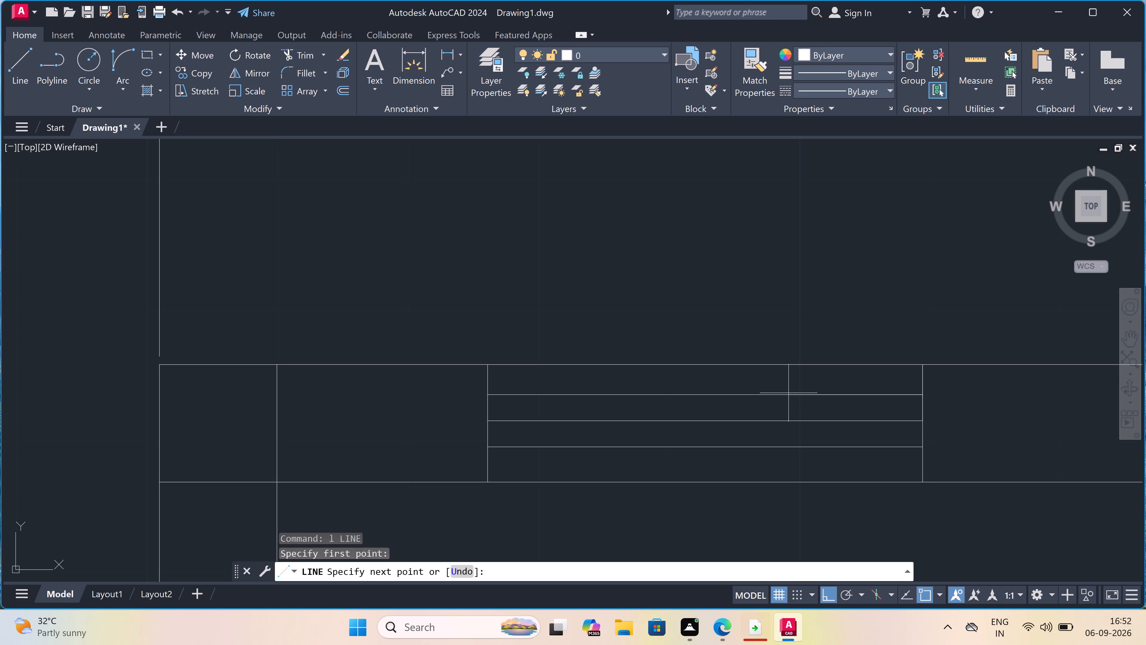
{"action": "double_click", "coordinate": [785, 425]}
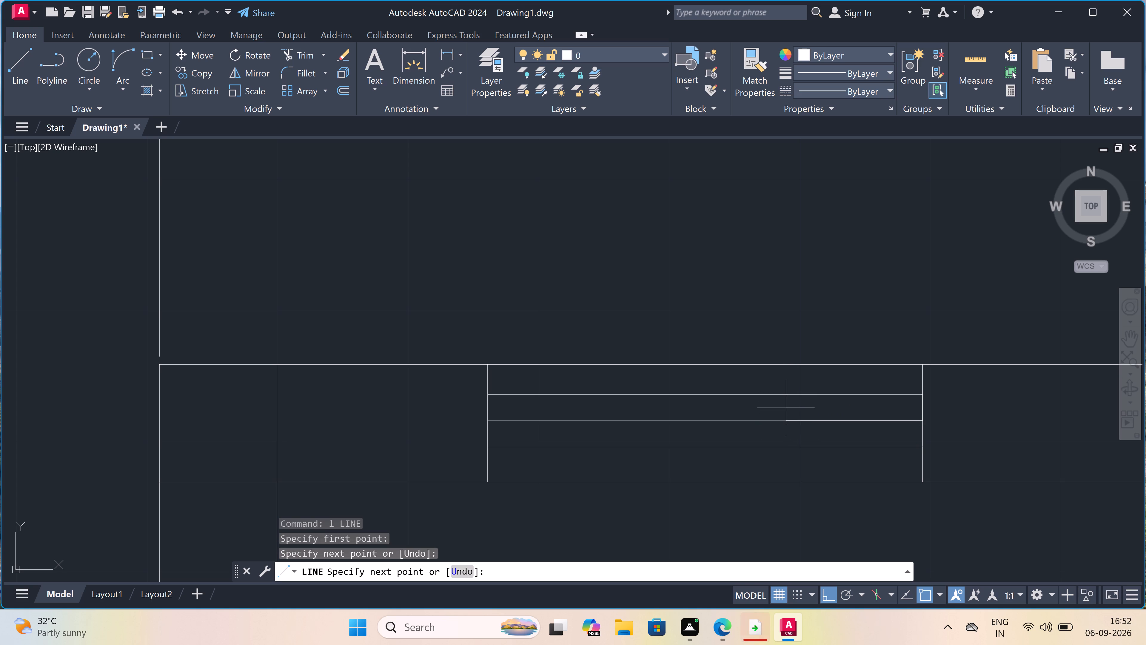
{"action": "double_click", "coordinate": [784, 396]}
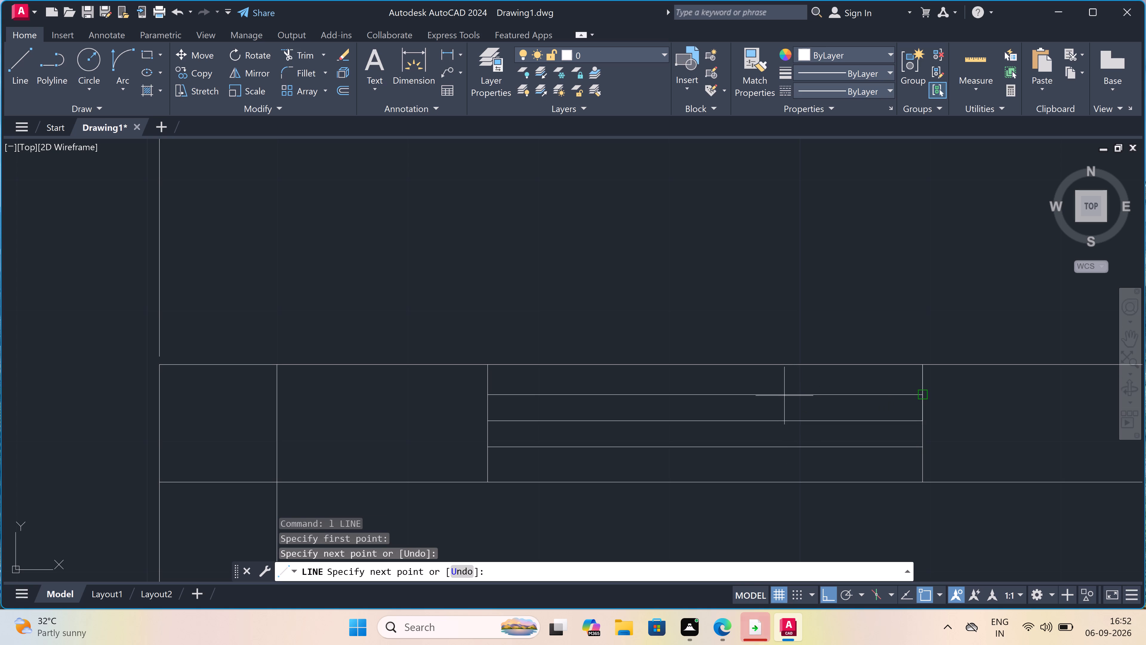
{"action": "double_click", "coordinate": [788, 391]}
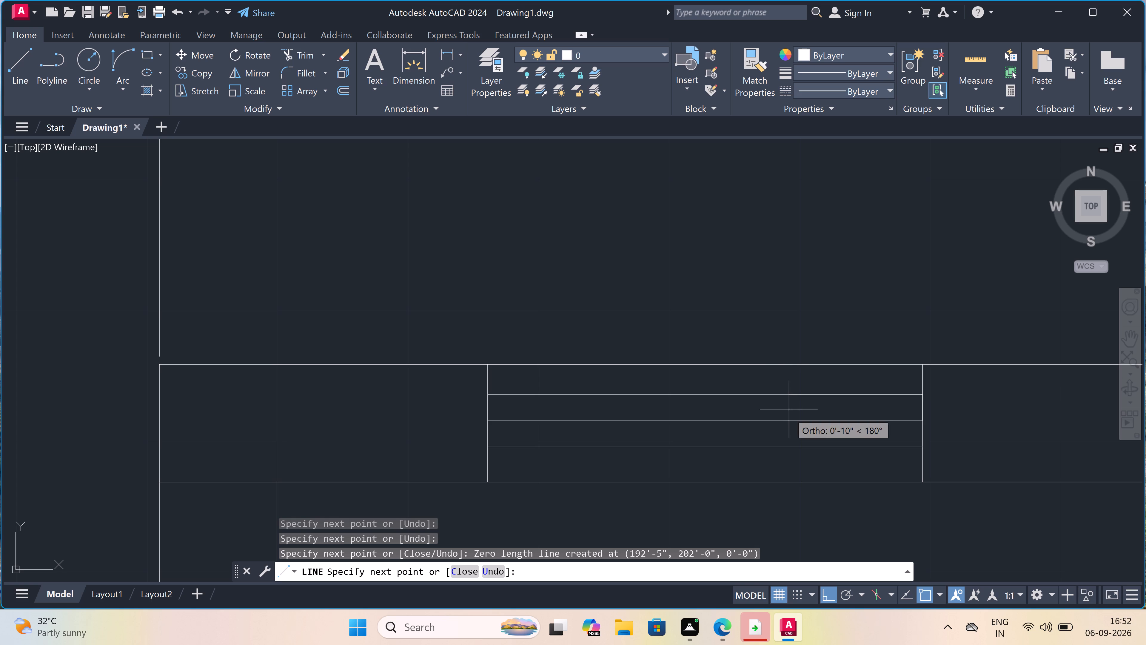
{"action": "double_click", "coordinate": [794, 388]}
{"action": "scroll", "coordinate": [790, 390], "scroll_direction": "up", "scroll_amount": 2}
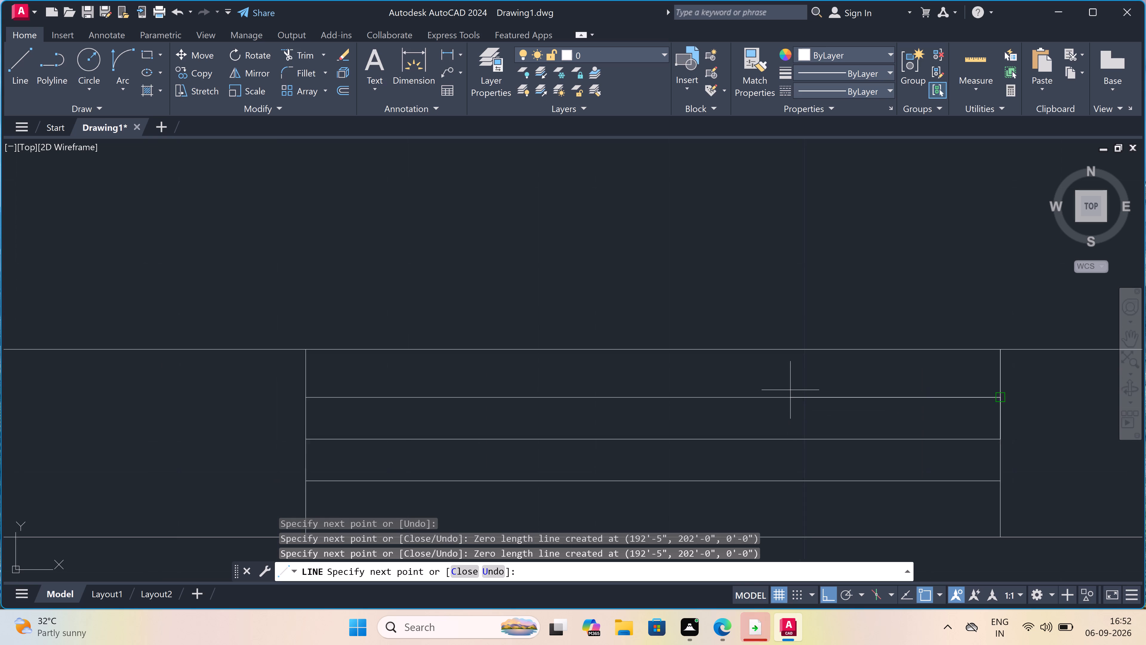
{"action": "double_click", "coordinate": [789, 390]}
{"action": "scroll", "coordinate": [788, 440], "scroll_direction": "down", "scroll_amount": 3}
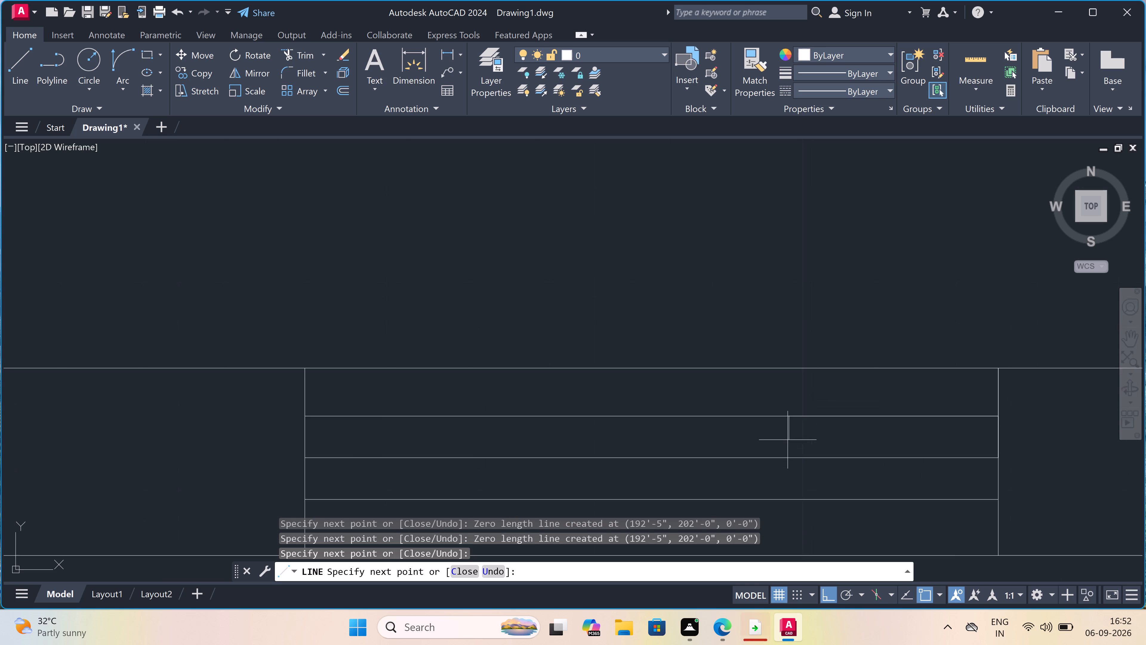
{"action": "scroll", "coordinate": [788, 440], "scroll_direction": "up", "scroll_amount": 3}
{"action": "left_click", "coordinate": [781, 493]}
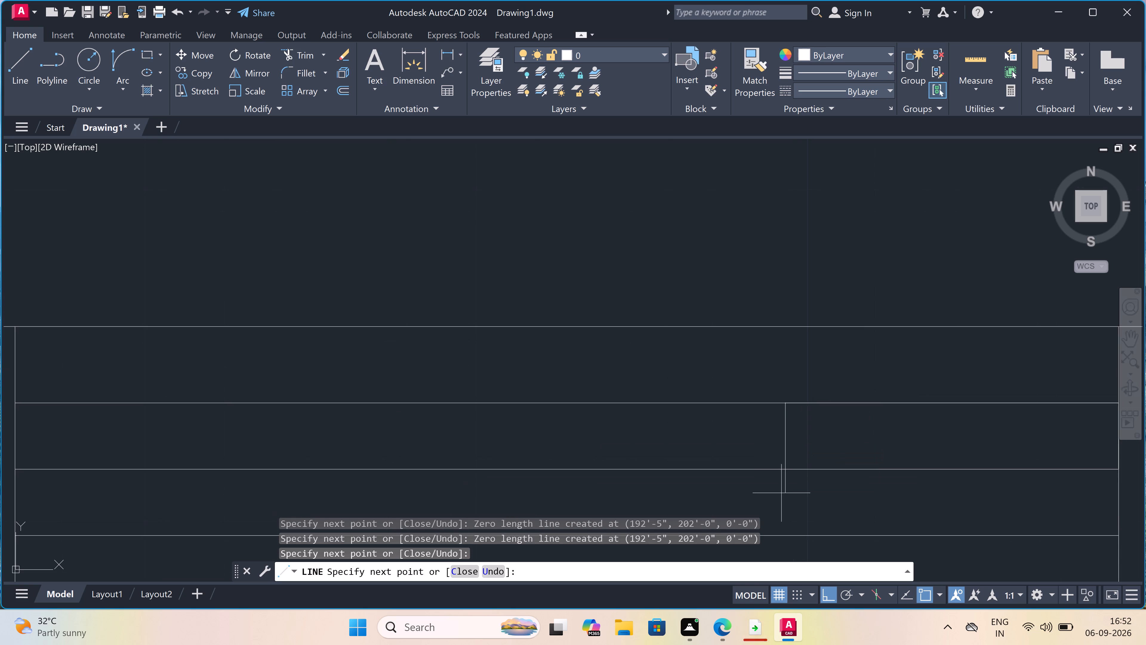
{"action": "key", "text": "Escape"}
Trim the short vertical line's overhang below the window's middle line.
{"action": "type", "text": "tr"}
{"action": "key", "text": "space"}
{"action": "left_click", "coordinate": [779, 489]}
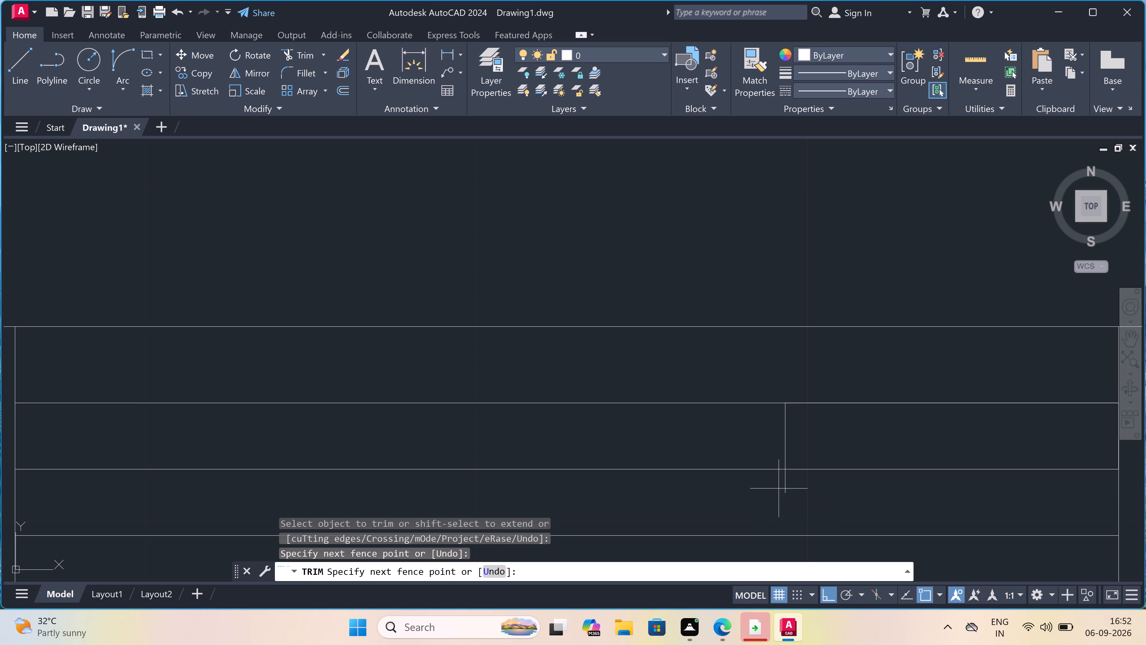
{"action": "left_click", "coordinate": [823, 480]}
{"action": "key", "text": "Escape"}
Draw a vertical line across the lower and middle glazing lines about a quarter along from the left jamb, undoing a mis-snapped segment.
{"action": "scroll", "coordinate": [823, 480], "scroll_direction": "down", "scroll_amount": 6}
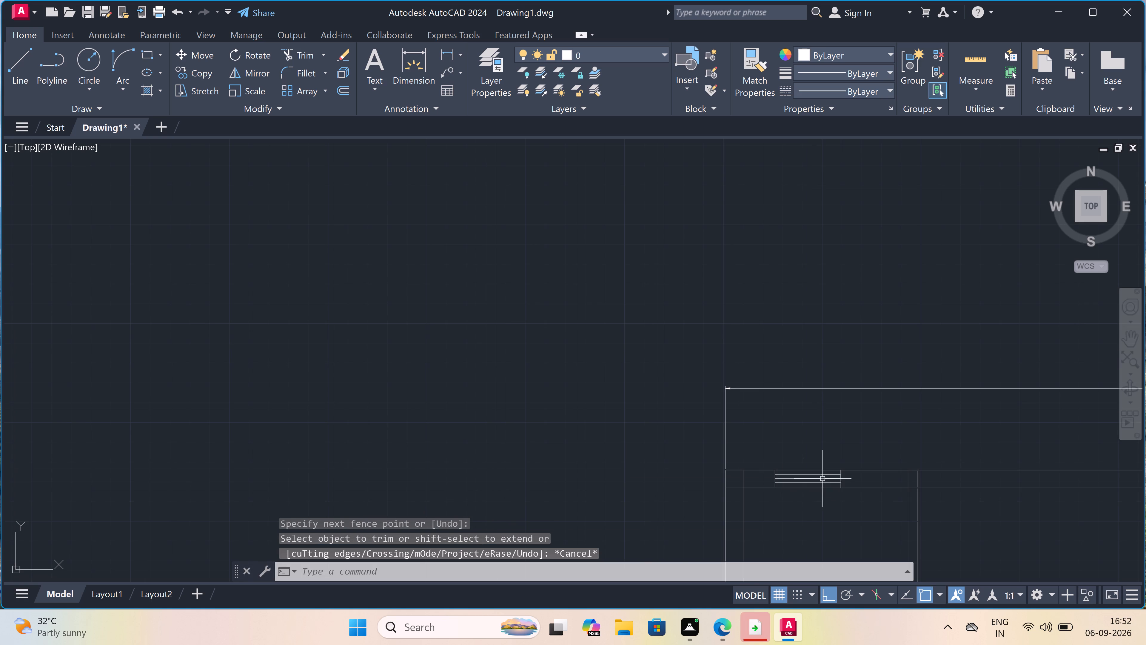
{"action": "scroll", "coordinate": [803, 480], "scroll_direction": "up", "scroll_amount": 5}
{"action": "scroll", "coordinate": [803, 480], "scroll_direction": "down", "scroll_amount": 2}
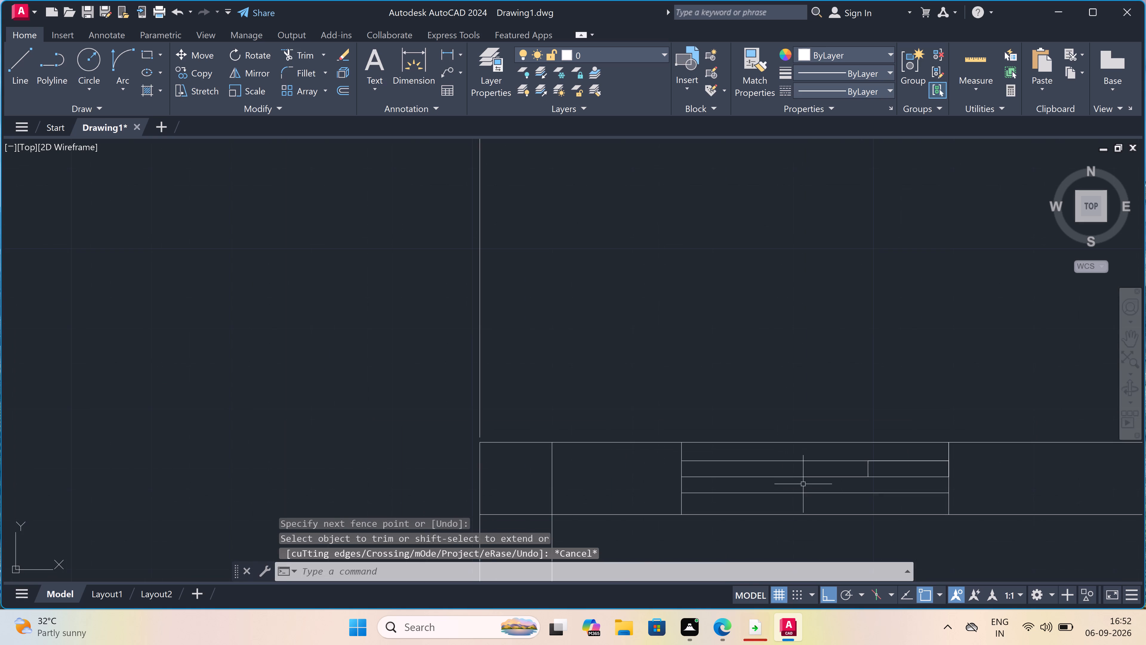
{"action": "scroll", "coordinate": [802, 494], "scroll_direction": "up", "scroll_amount": 4}
{"action": "scroll", "coordinate": [803, 496], "scroll_direction": "down", "scroll_amount": 3}
{"action": "scroll", "coordinate": [808, 509], "scroll_direction": "up", "scroll_amount": 1}
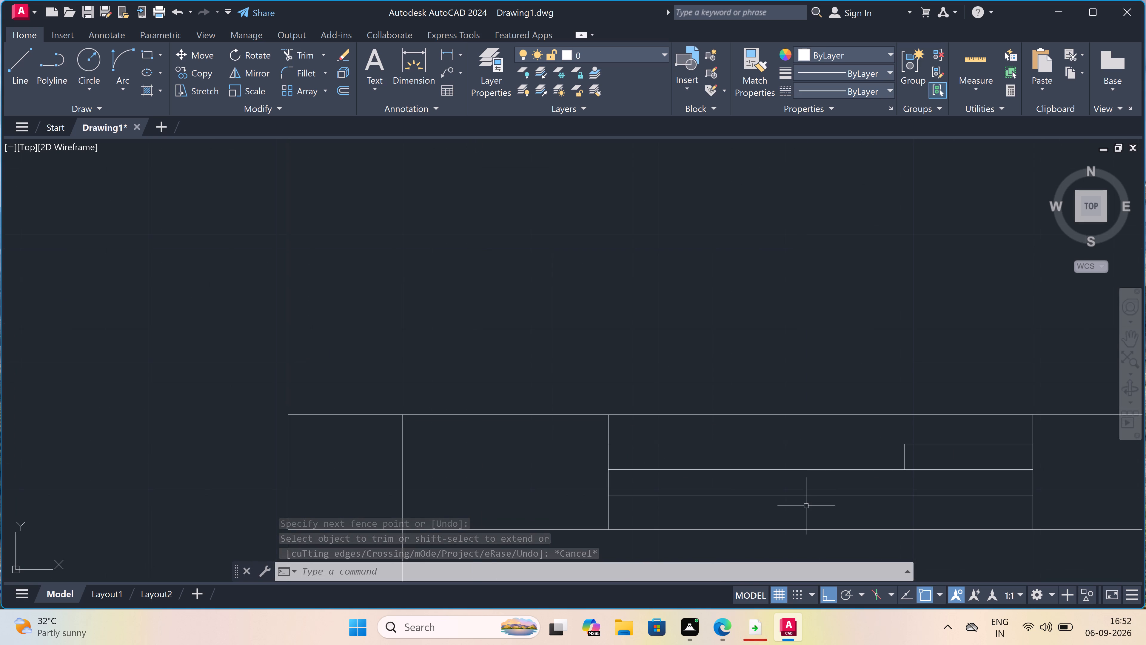
{"action": "type", "text": "l"}
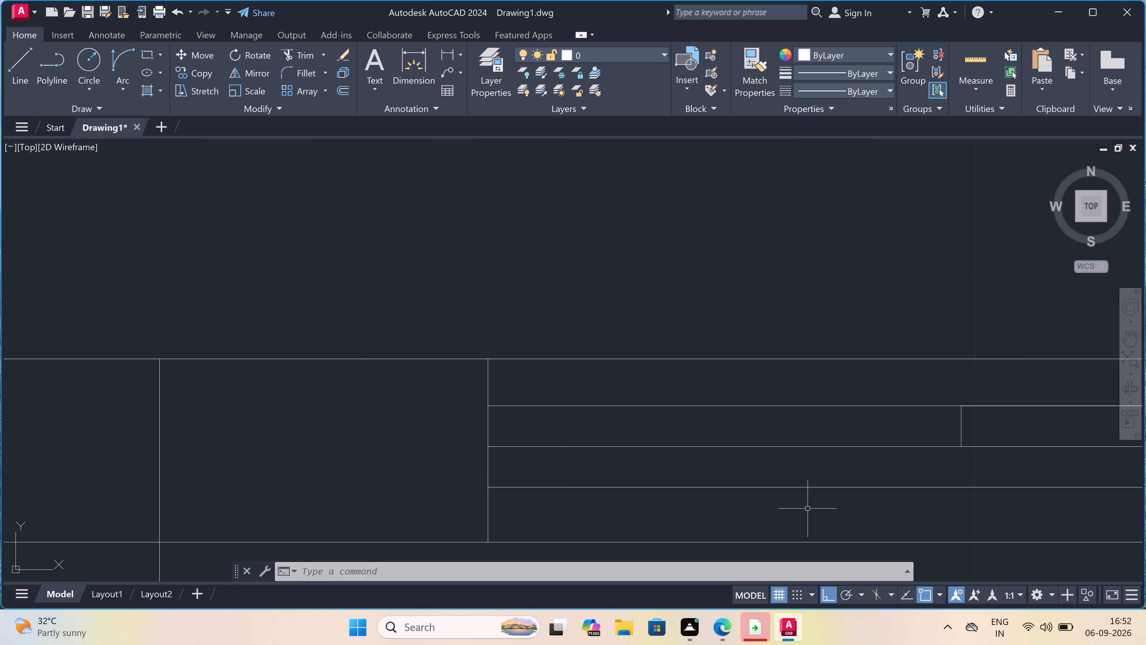
{"action": "key", "text": "space"}
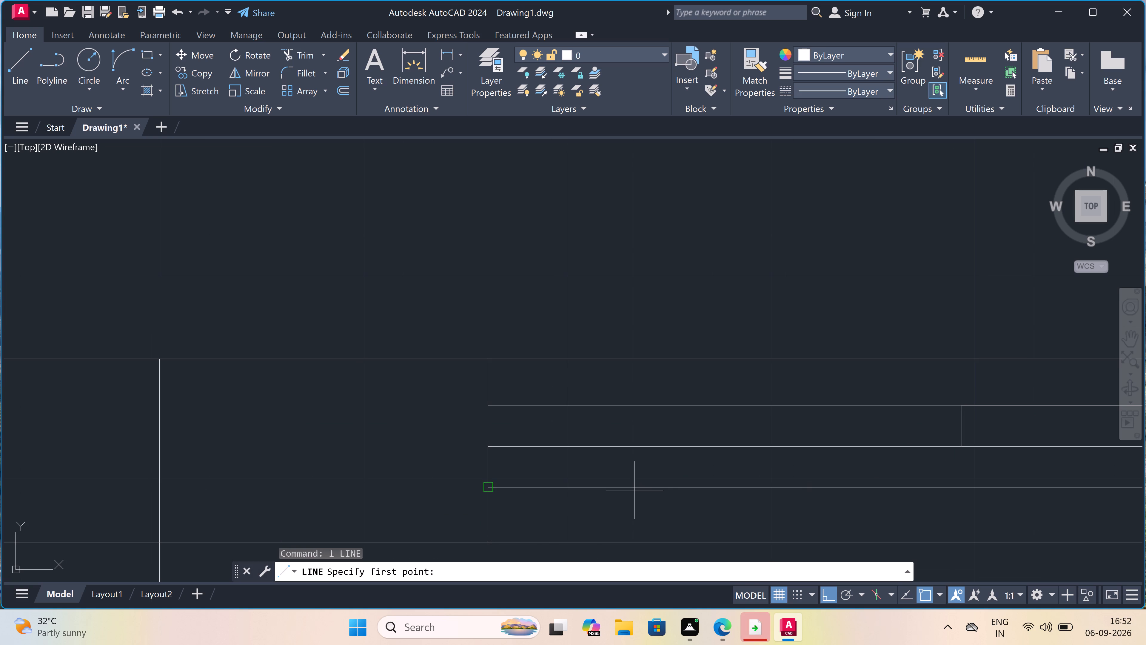
{"action": "left_click", "coordinate": [649, 495]}
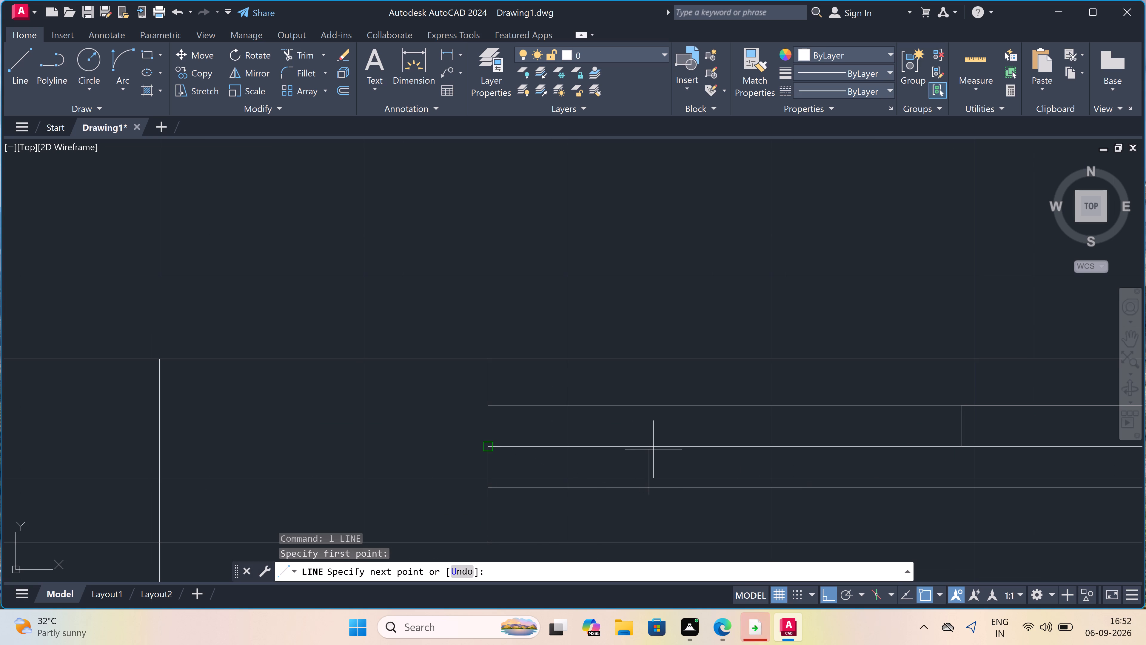
{"action": "left_click", "coordinate": [649, 442]}
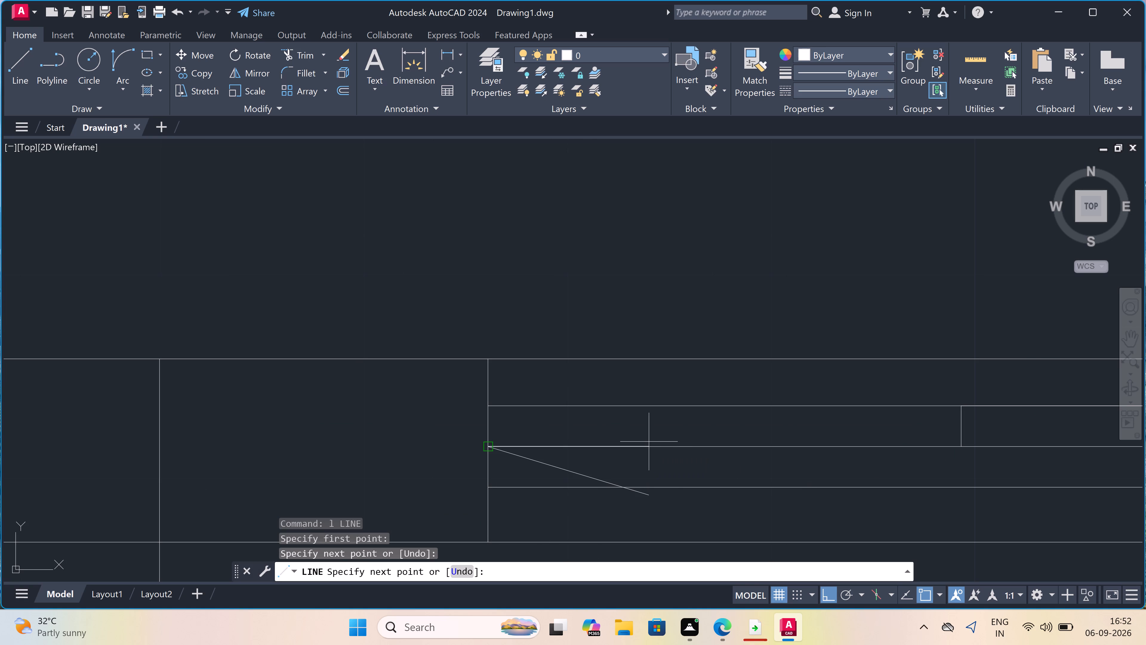
{"action": "key", "text": "ctrl+z"}
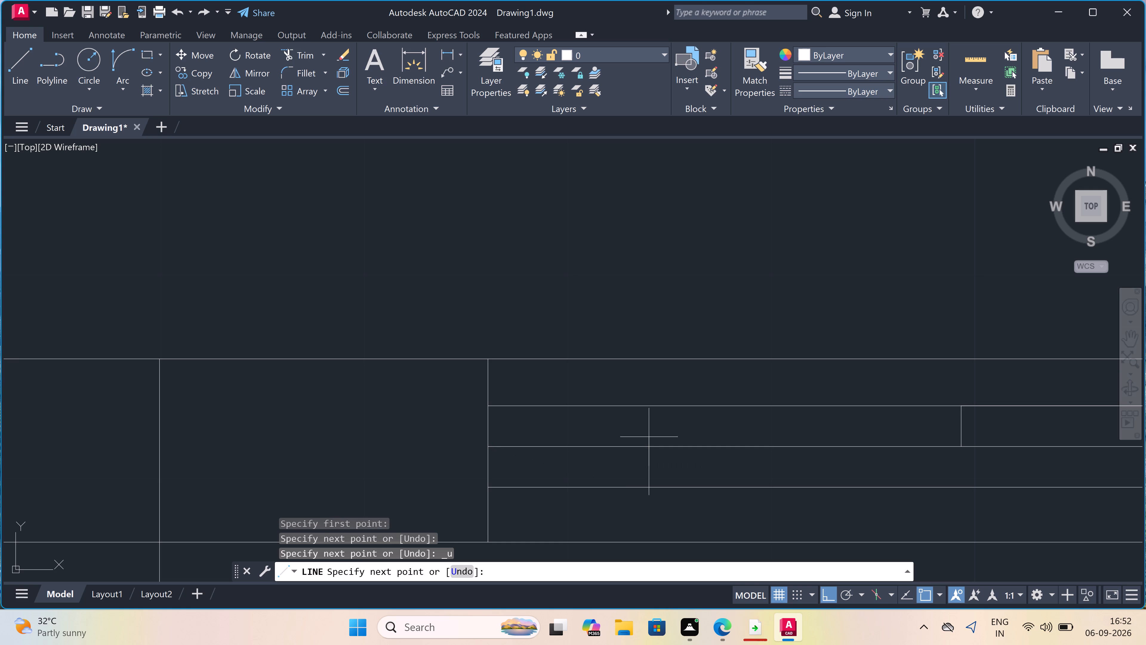
{"action": "left_click", "coordinate": [652, 426]}
{"action": "key", "text": "Escape"}
Trim the left vertical line's overhangs, the lower glazing line to its left, and the upper glazing line beyond the right vertical line.
{"action": "type", "text": "tr"}
{"action": "key", "text": "space"}
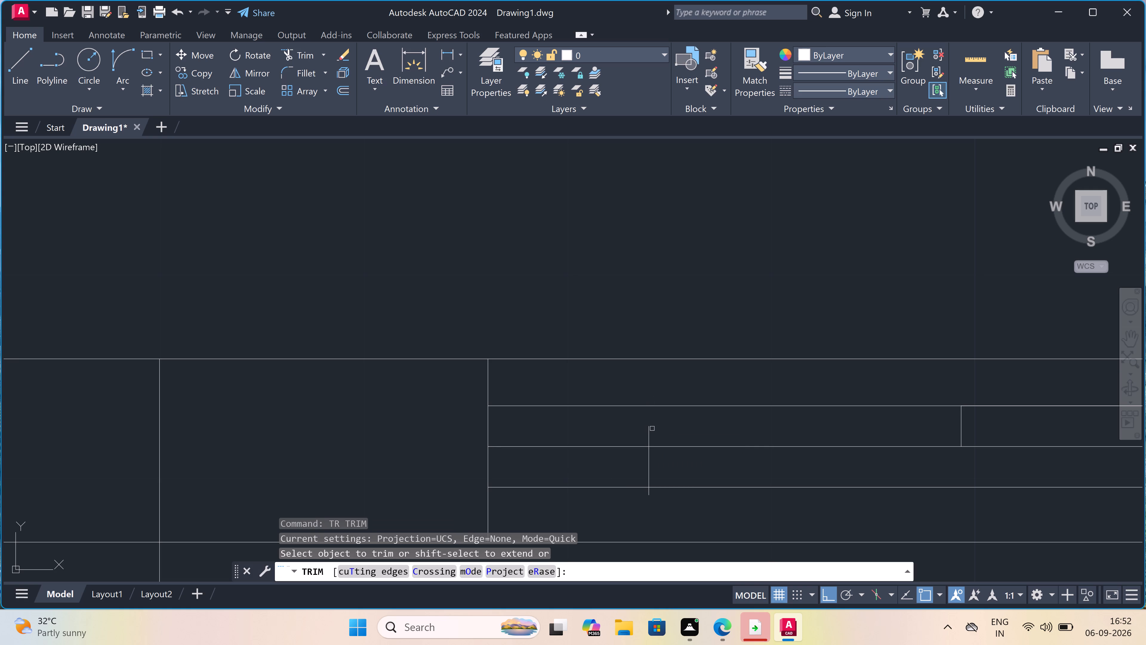
{"action": "left_click", "coordinate": [647, 425]}
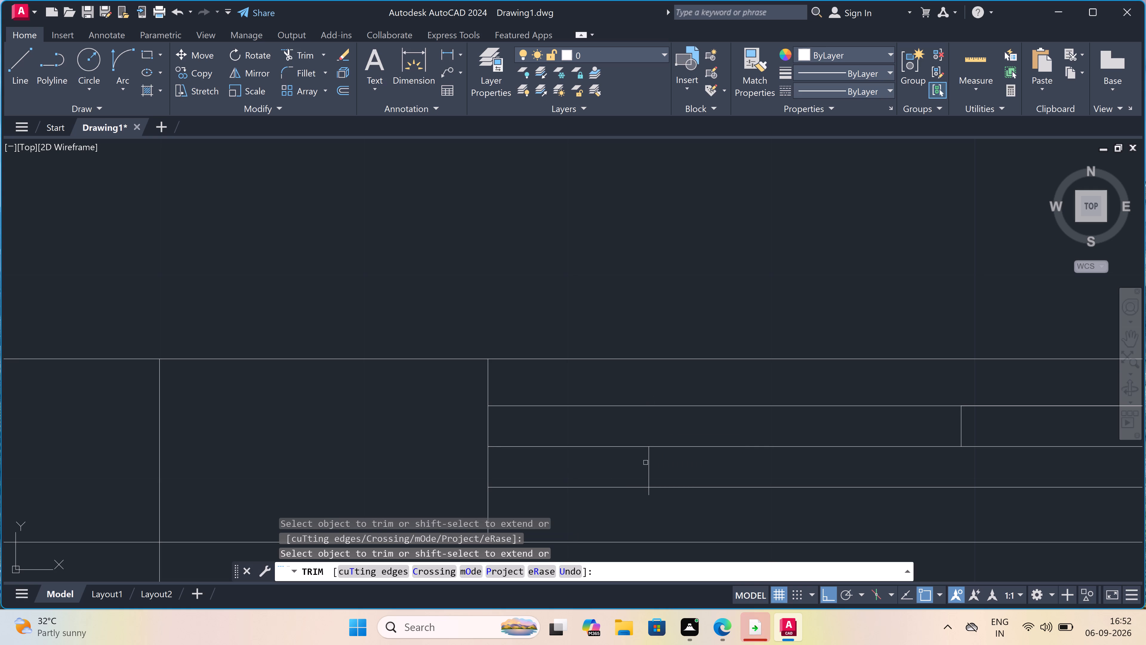
{"action": "left_click", "coordinate": [628, 486]}
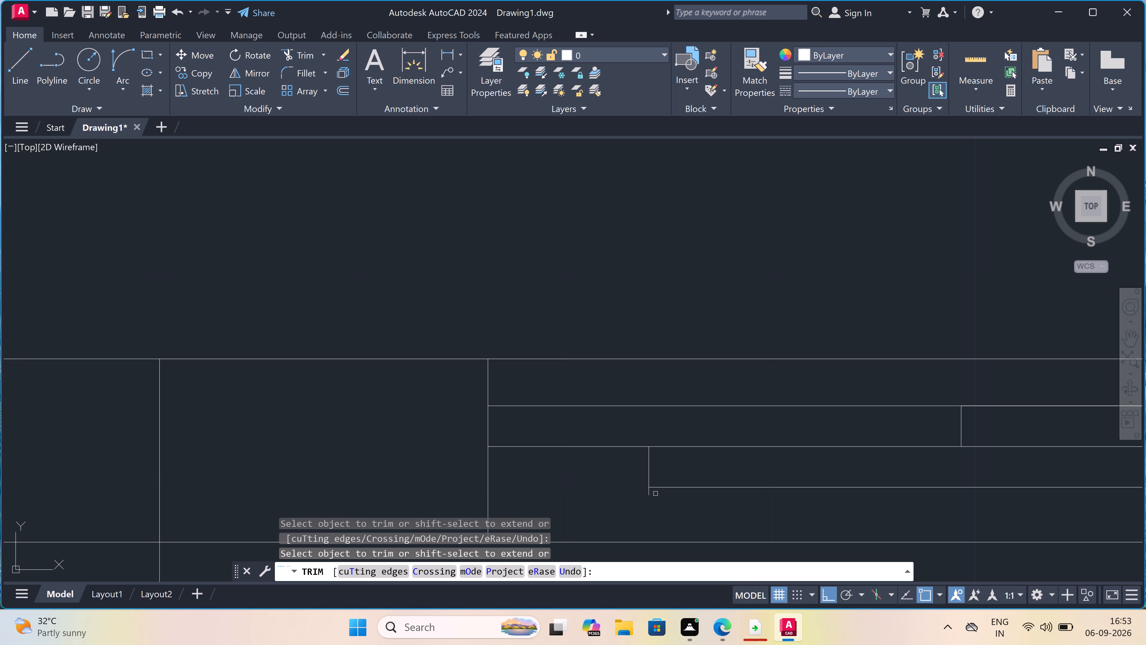
{"action": "left_click", "coordinate": [651, 494]}
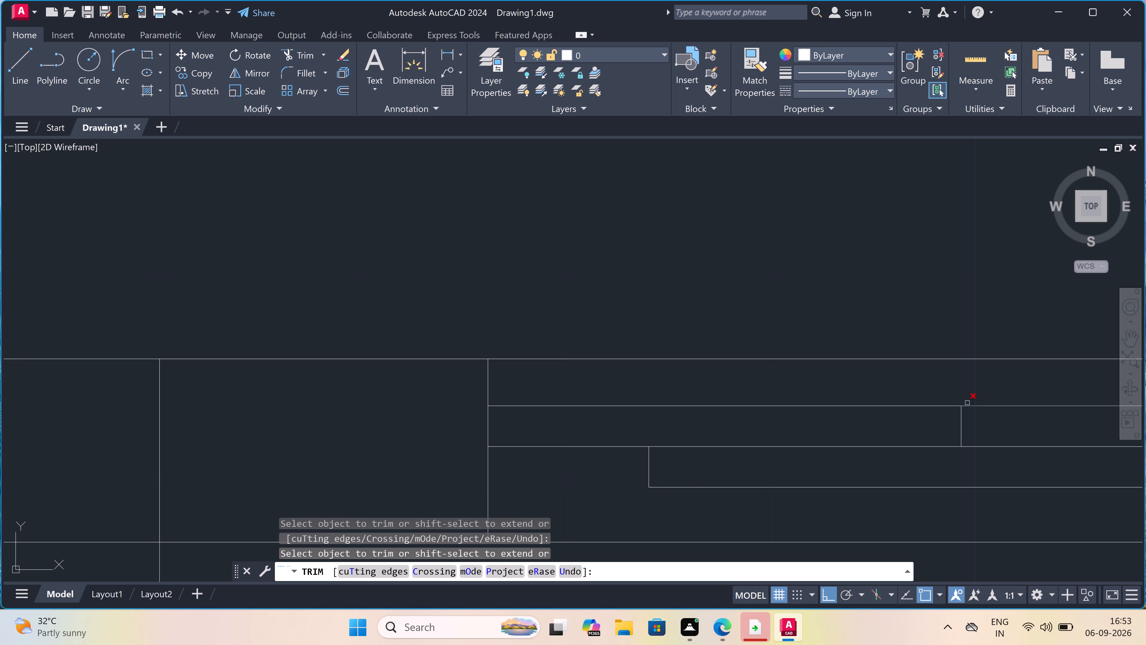
{"action": "triple_click", "coordinate": [1021, 405]}
{"action": "key", "text": "Escape"}
Draw a vertical jamb line crossing the top wall of the middle room, a short distance right of its left partition.
{"action": "scroll", "coordinate": [1010, 407], "scroll_direction": "down", "scroll_amount": 8}
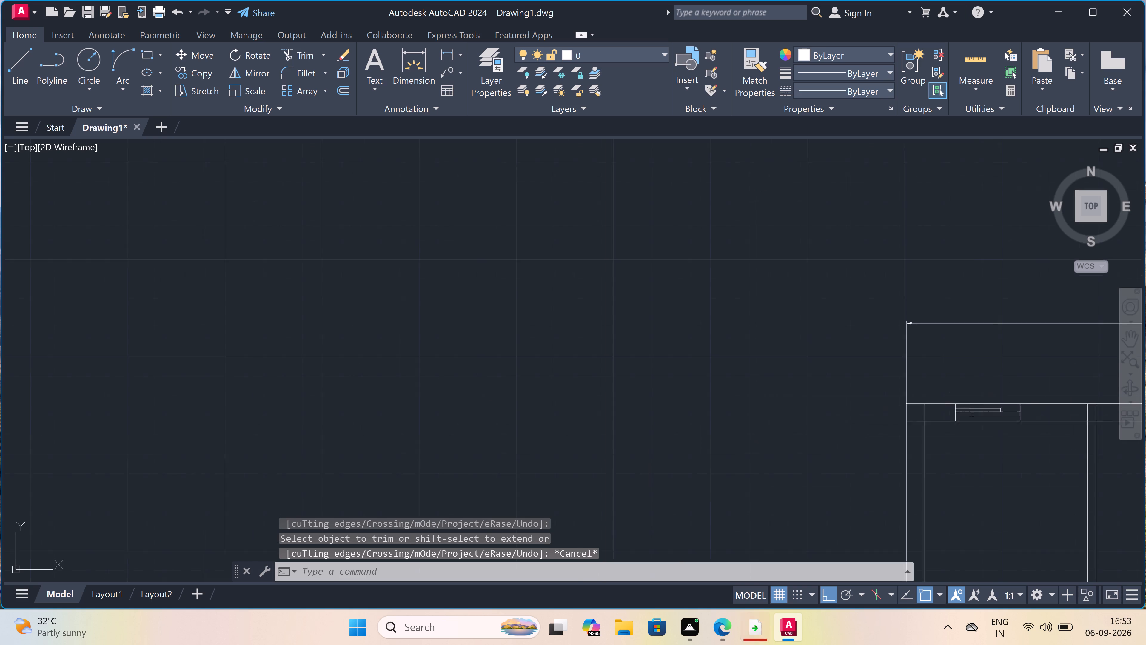
{"action": "scroll", "coordinate": [993, 426], "scroll_direction": "down", "scroll_amount": 5}
{"action": "scroll", "coordinate": [902, 441], "scroll_direction": "down", "scroll_amount": 4}
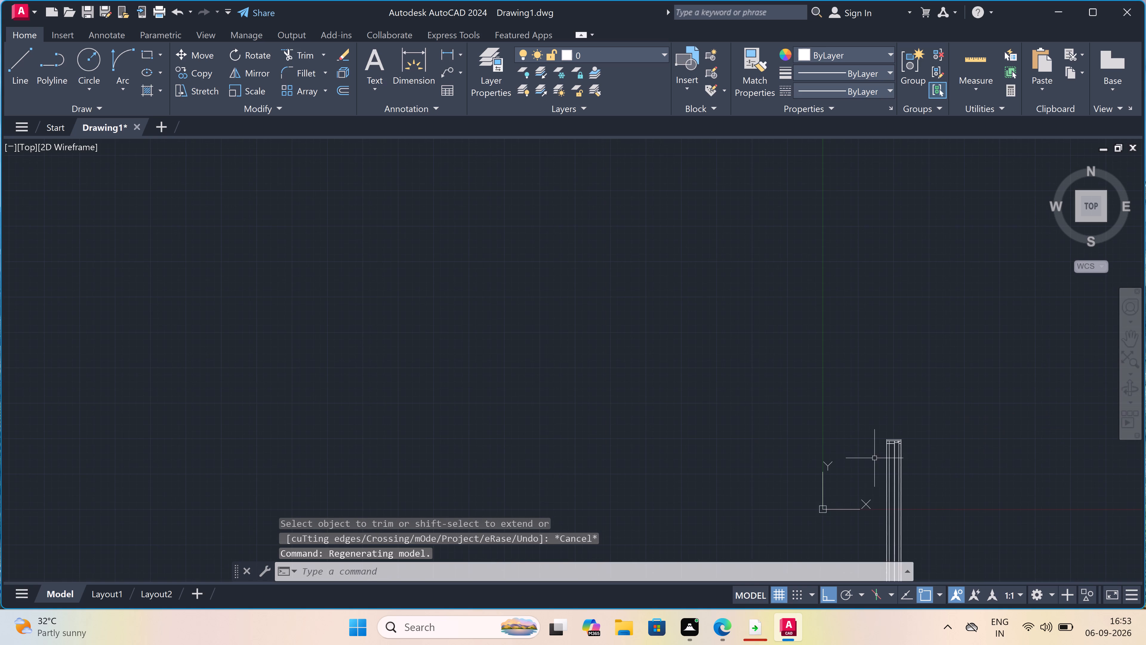
{"action": "scroll", "coordinate": [911, 439], "scroll_direction": "up", "scroll_amount": 6}
{"action": "scroll", "coordinate": [617, 473], "scroll_direction": "up", "scroll_amount": 3}
{"action": "scroll", "coordinate": [617, 473], "scroll_direction": "down", "scroll_amount": 1}
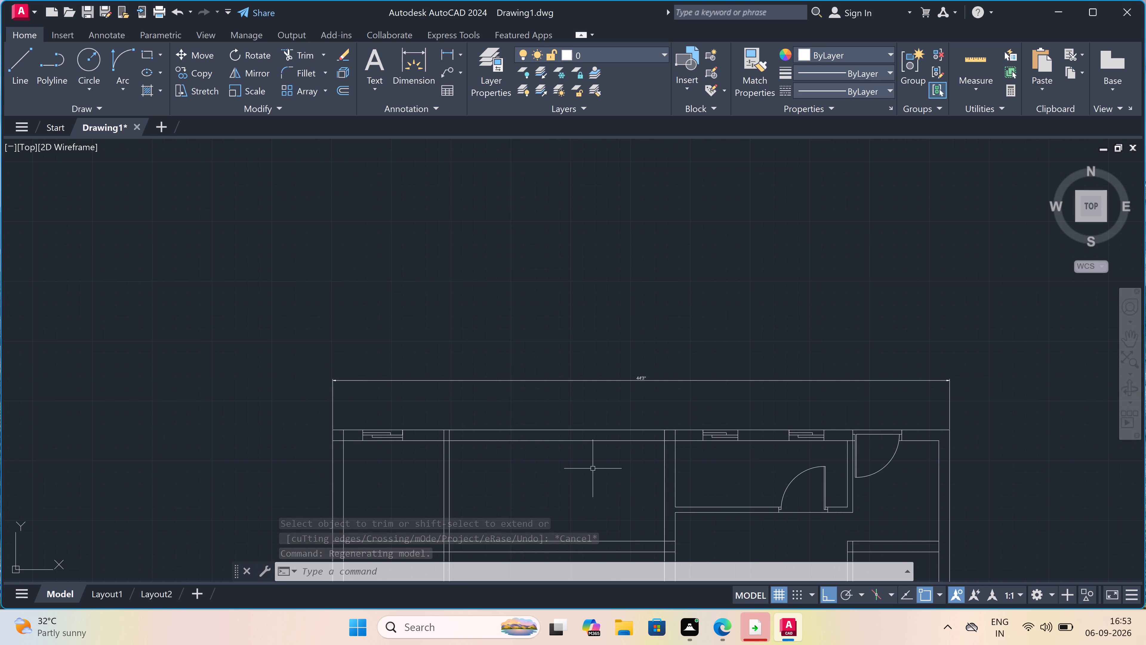
{"action": "scroll", "coordinate": [534, 462], "scroll_direction": "up", "scroll_amount": 1}
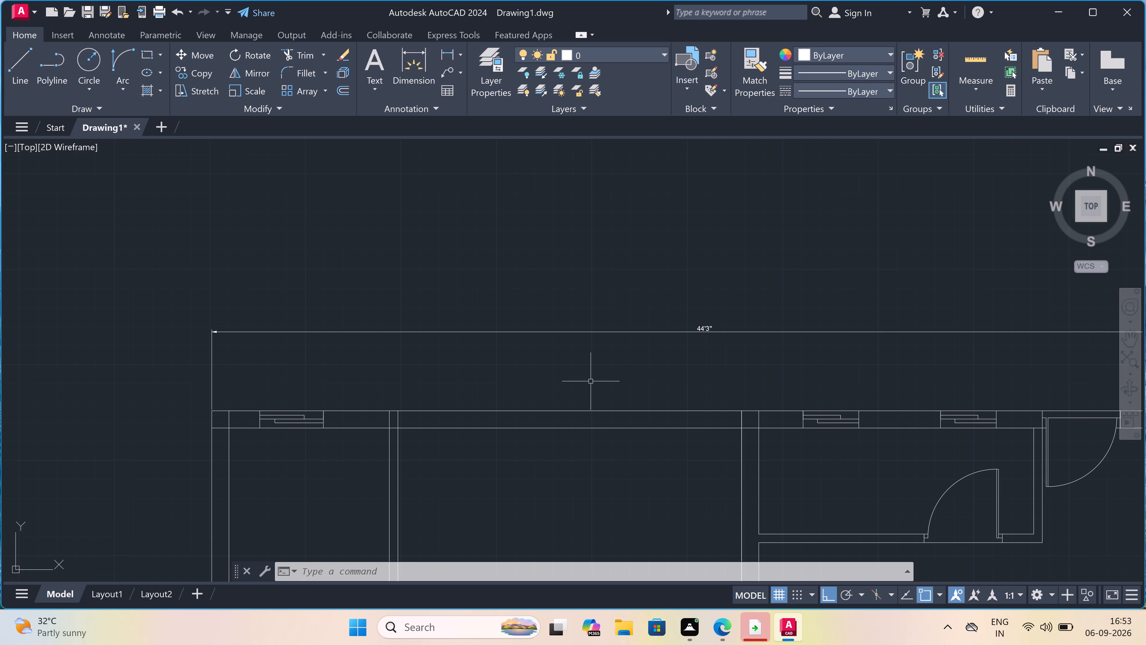
{"action": "scroll", "coordinate": [476, 413], "scroll_direction": "up", "scroll_amount": 1}
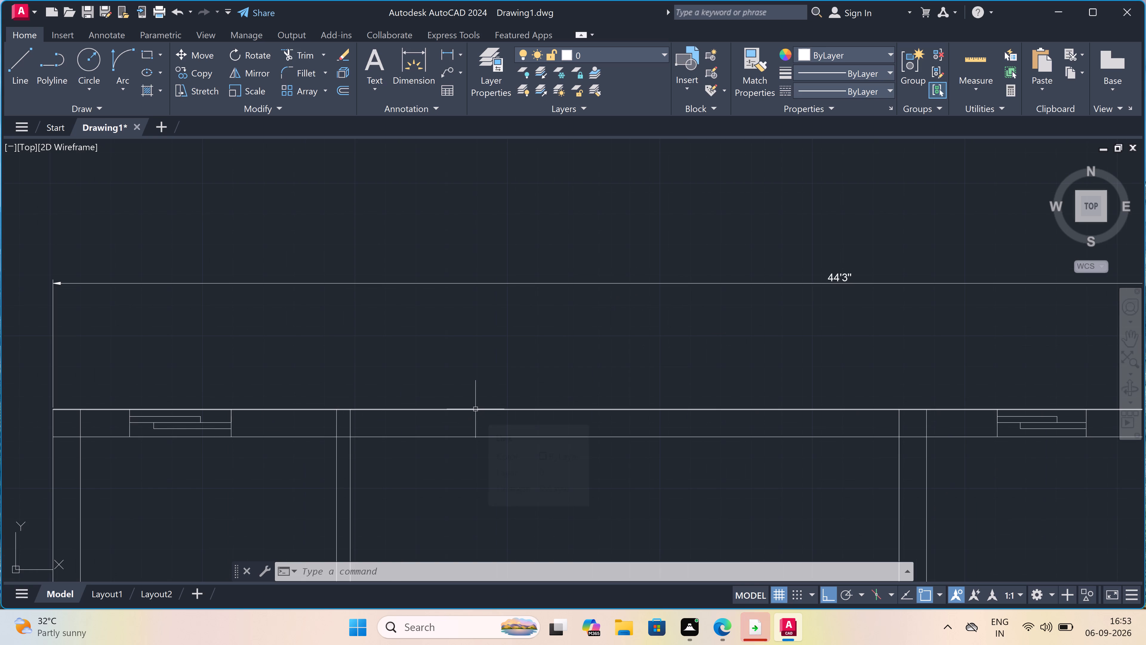
{"action": "type", "text": "l"}
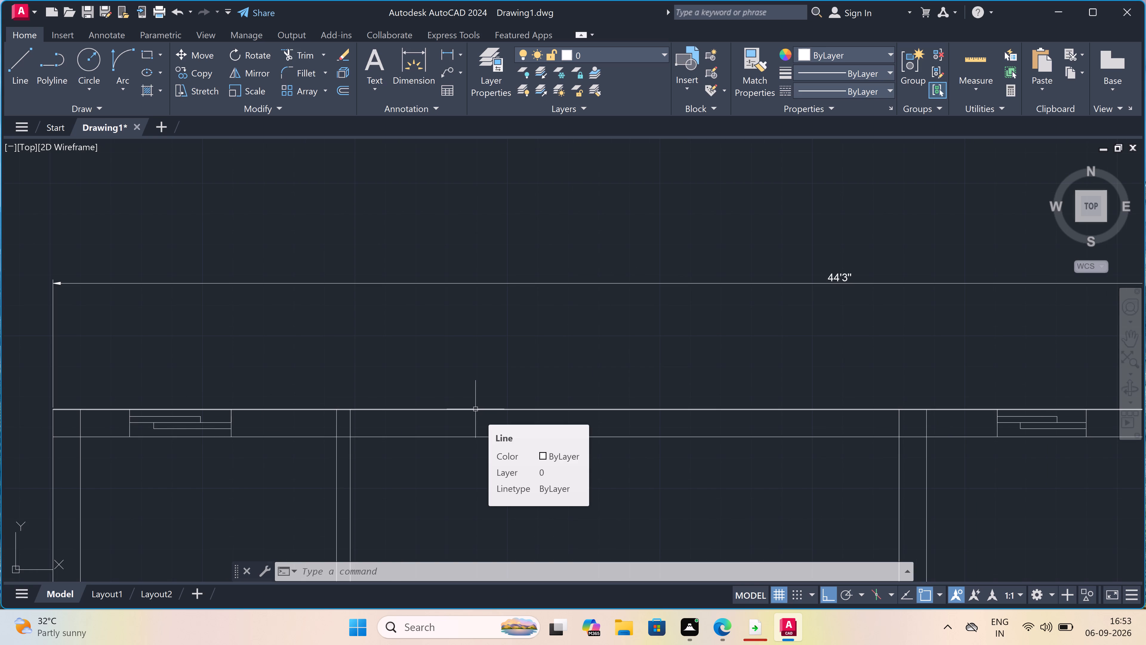
{"action": "key", "text": "space"}
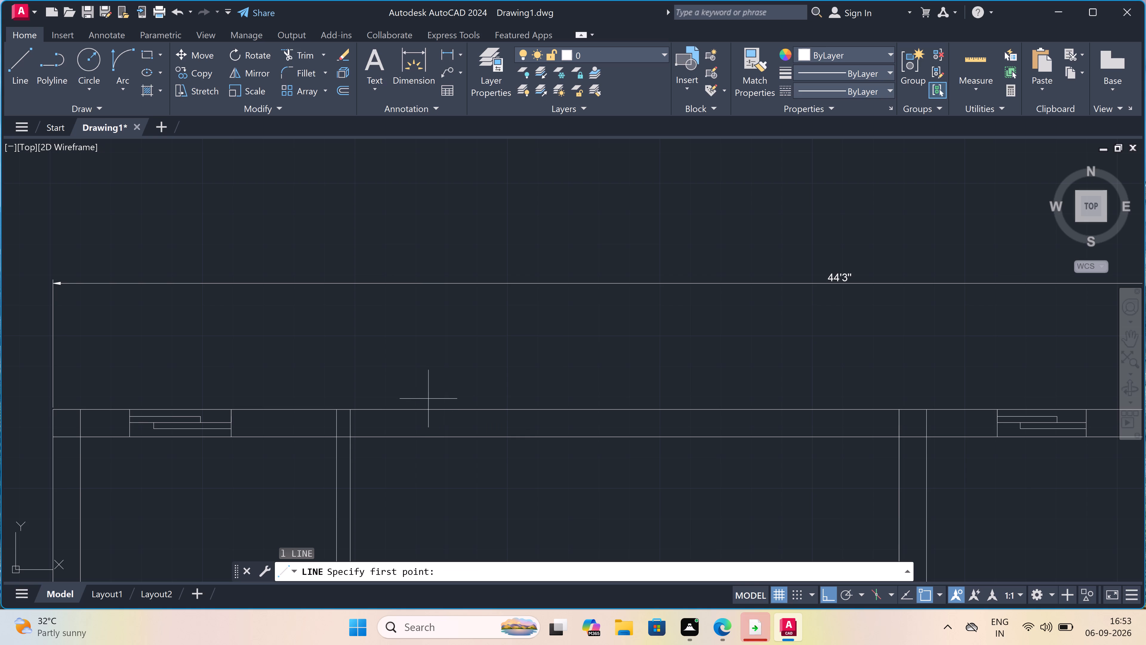
{"action": "scroll", "coordinate": [403, 405], "scroll_direction": "up", "scroll_amount": 1}
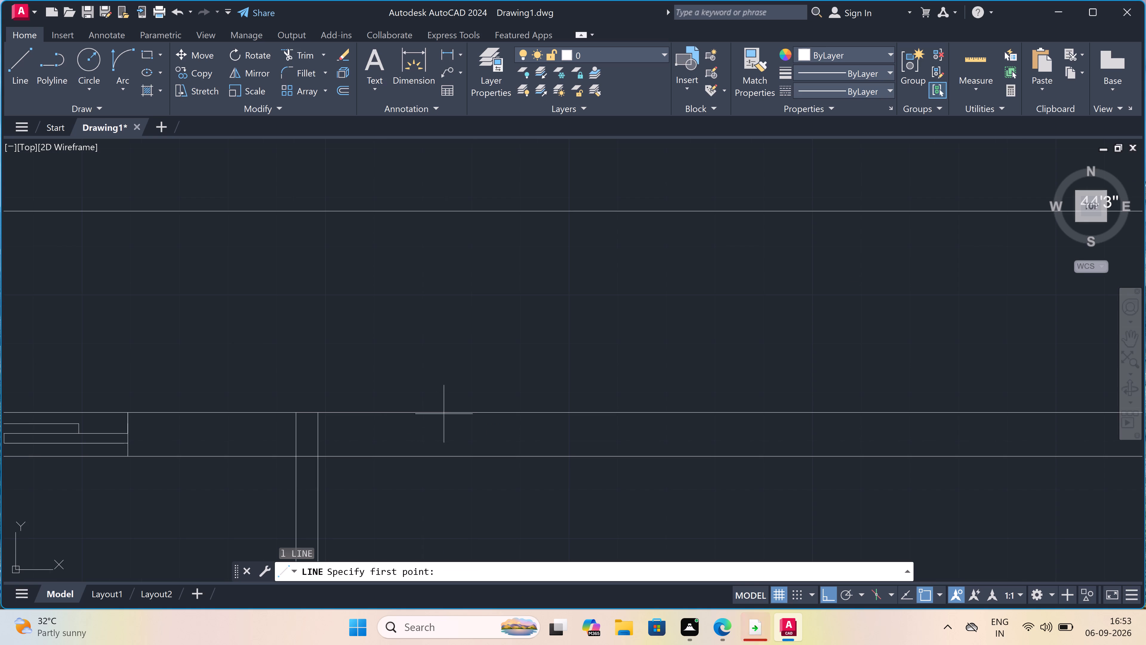
{"action": "left_click", "coordinate": [450, 401]}
{"action": "left_click", "coordinate": [440, 478]}
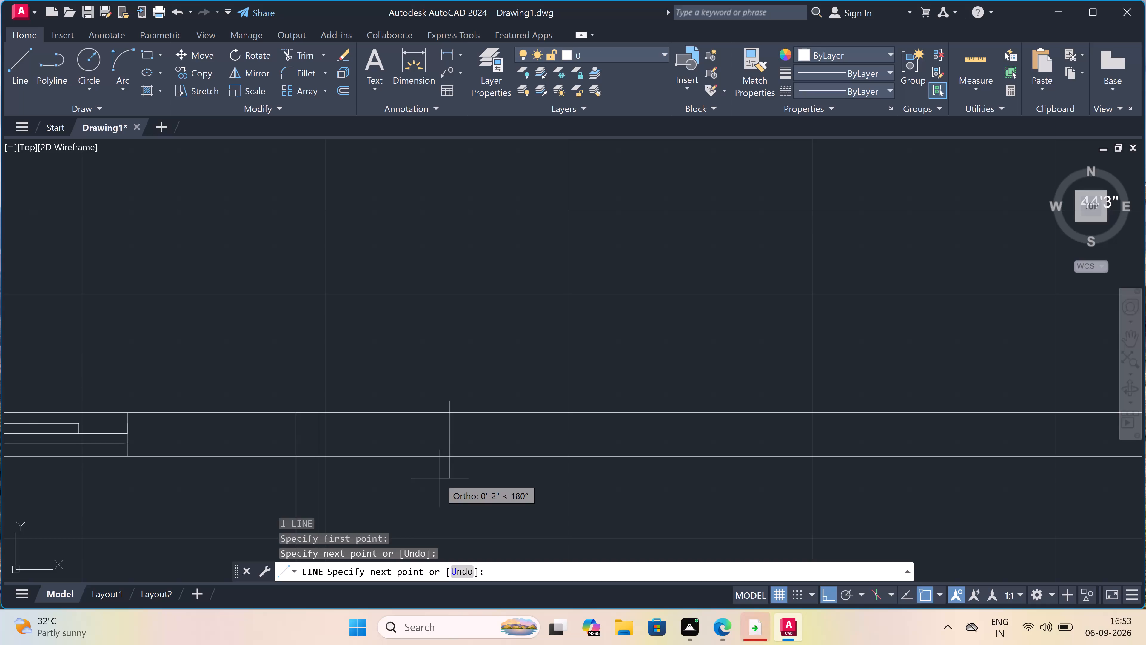
{"action": "key", "text": "Escape"}
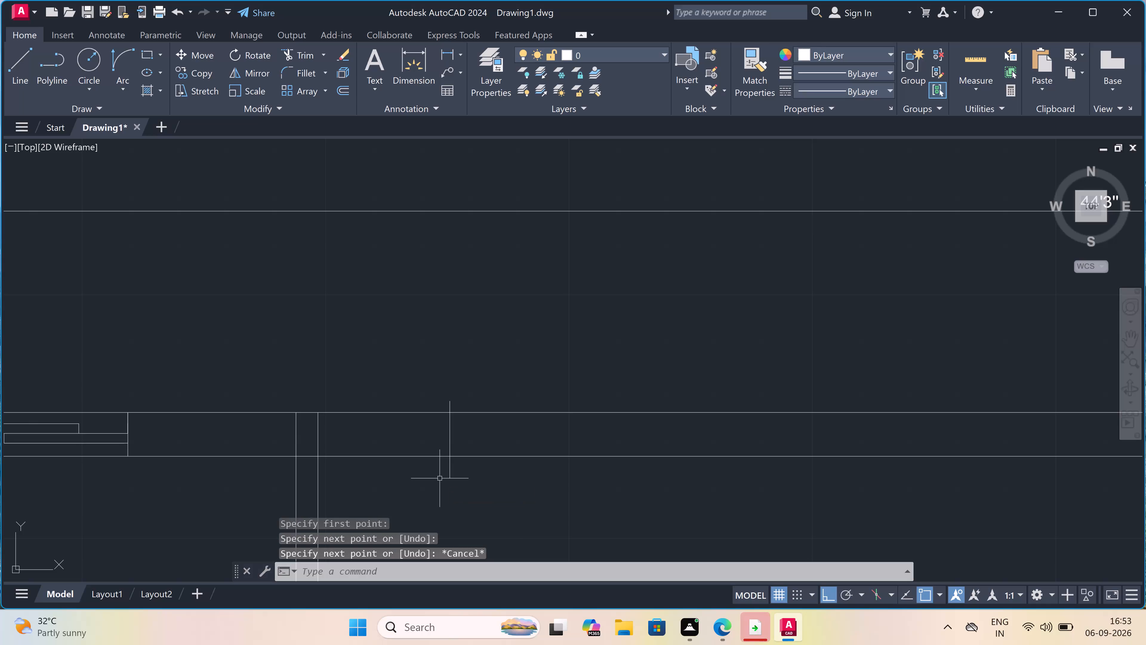
Trim the new jamb line's overhangs below and above the middle room's top wall.
{"action": "type", "text": "tr"}
{"action": "key", "text": "space"}
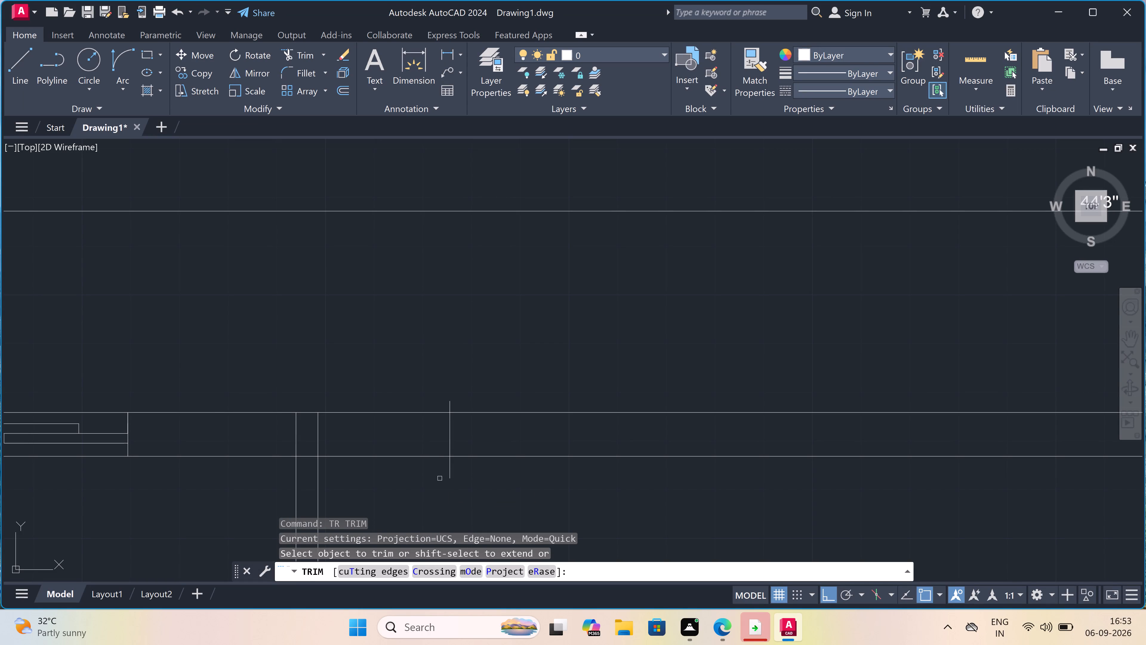
{"action": "left_click", "coordinate": [457, 471]}
{"action": "left_click", "coordinate": [438, 471]}
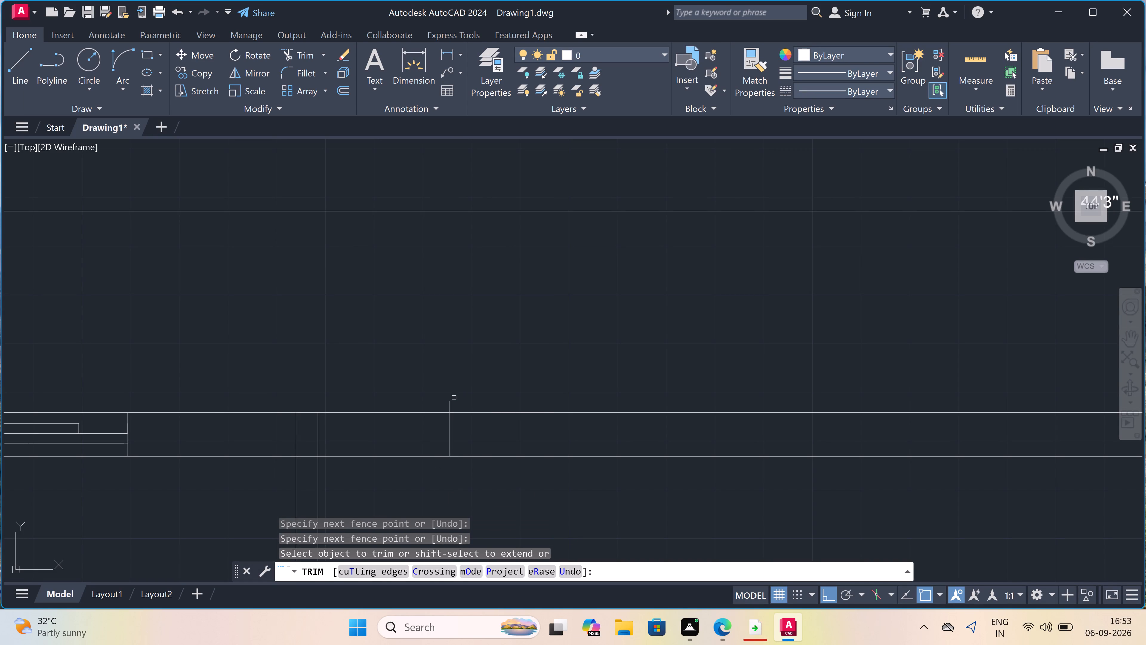
{"action": "triple_click", "coordinate": [451, 403]}
{"action": "key", "text": "Escape"}
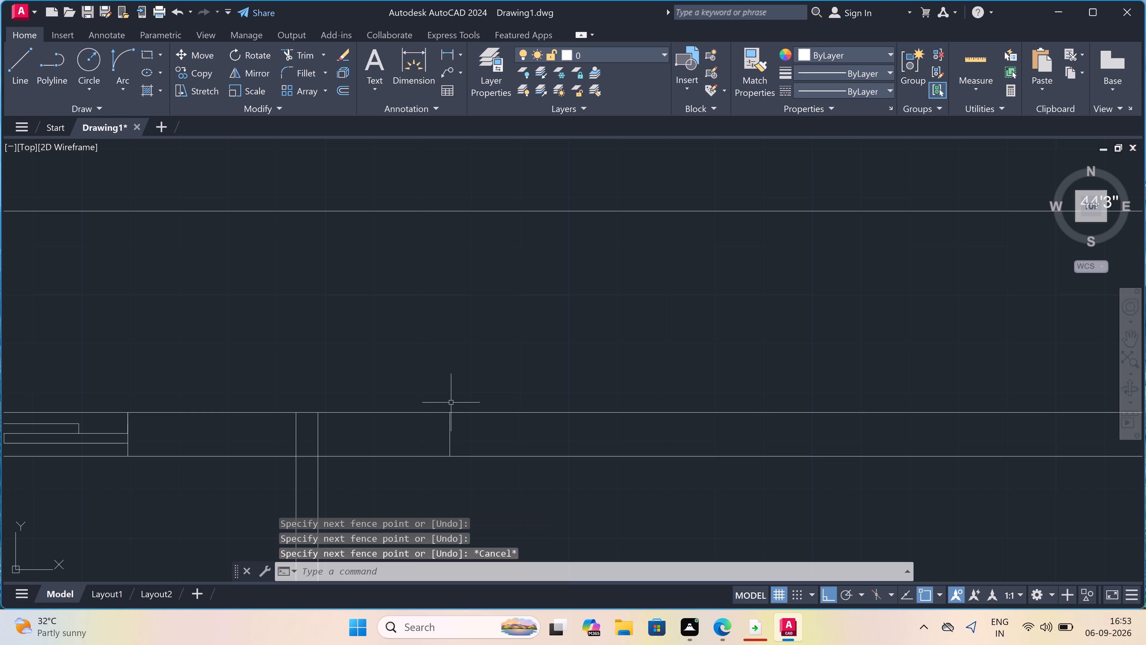
Draw a 7' horizontal glazing line inside the top wall, starting just left of the new jamb and running right.
{"action": "type", "text": "l"}
{"action": "key", "text": "space"}
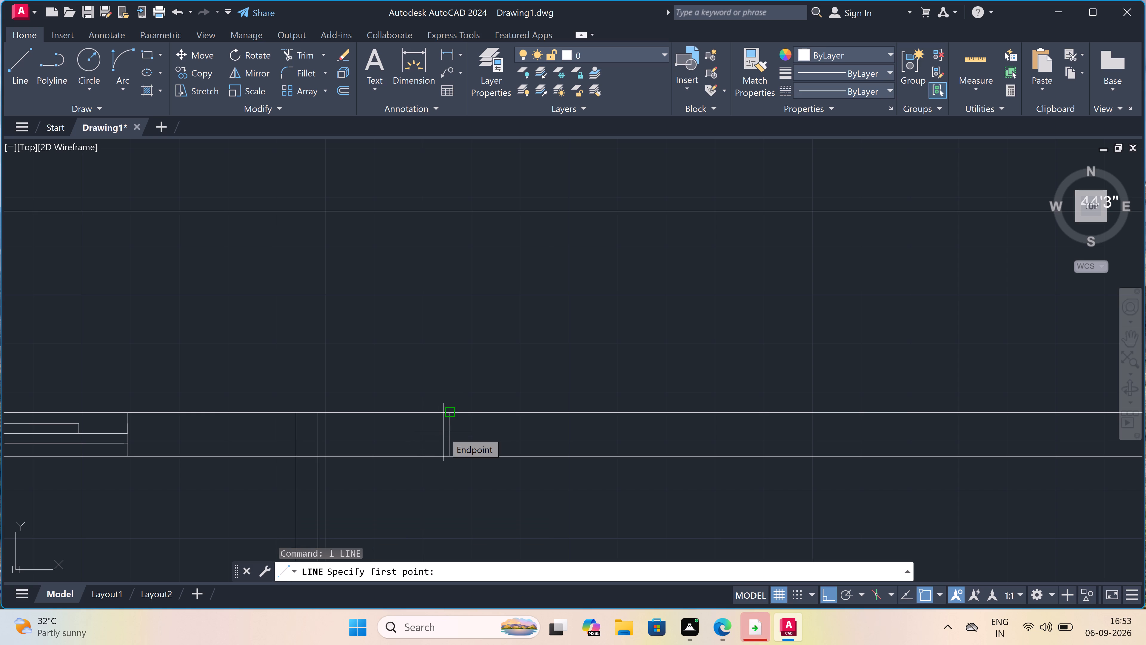
{"action": "scroll", "coordinate": [443, 432], "scroll_direction": "up", "scroll_amount": 1}
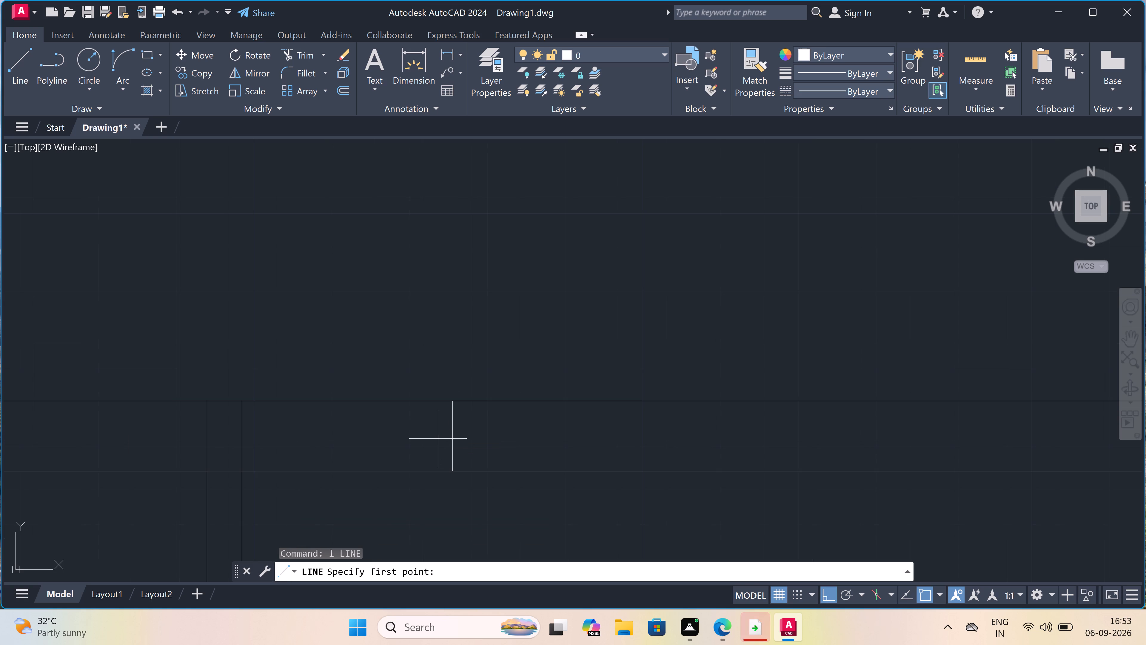
{"action": "left_click", "coordinate": [438, 438]}
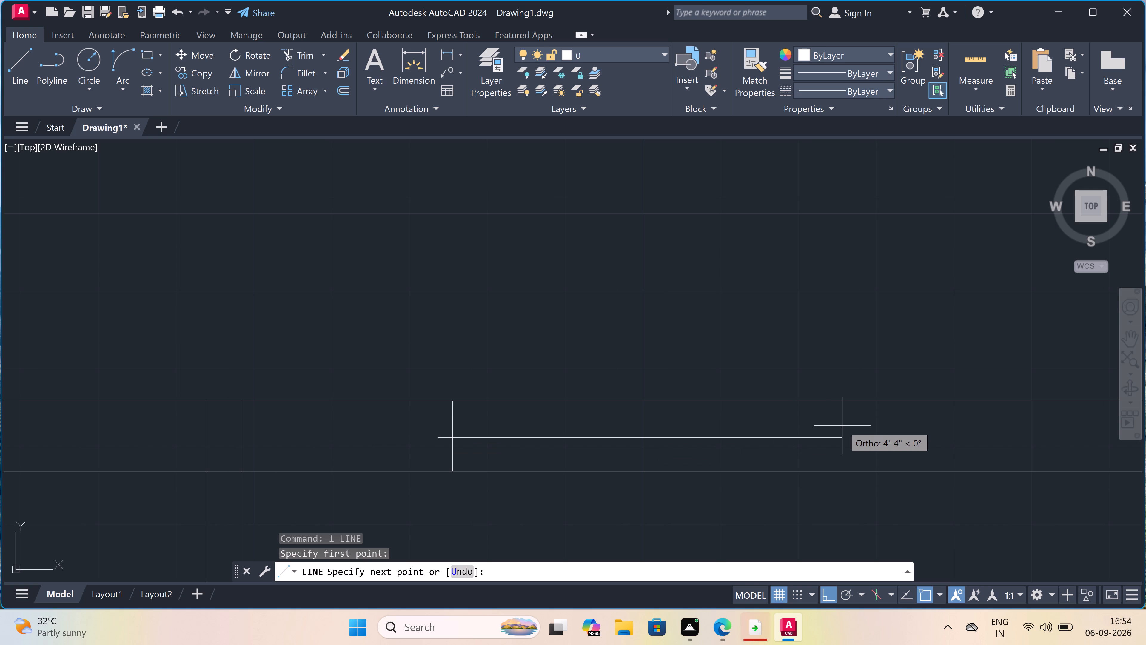
{"action": "type", "text": "7'"}
{"action": "key", "text": "space"}
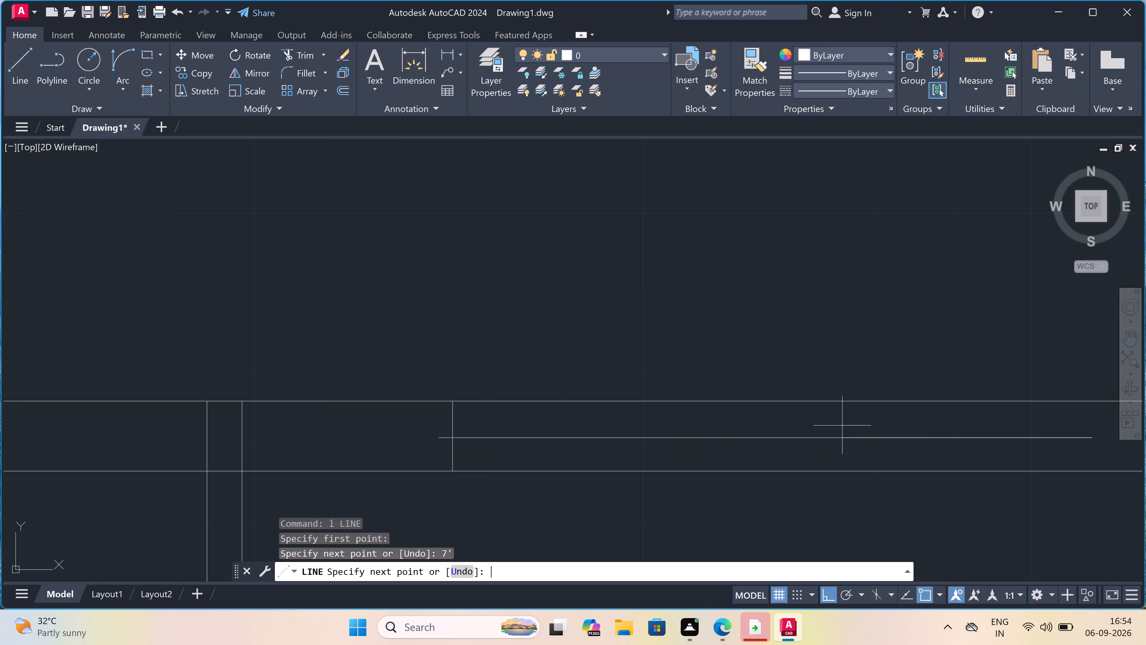
From the glazing line's right end, draw a vertical jamb line crossing both faces of the top wall.
{"action": "scroll", "coordinate": [843, 426], "scroll_direction": "down", "scroll_amount": 4}
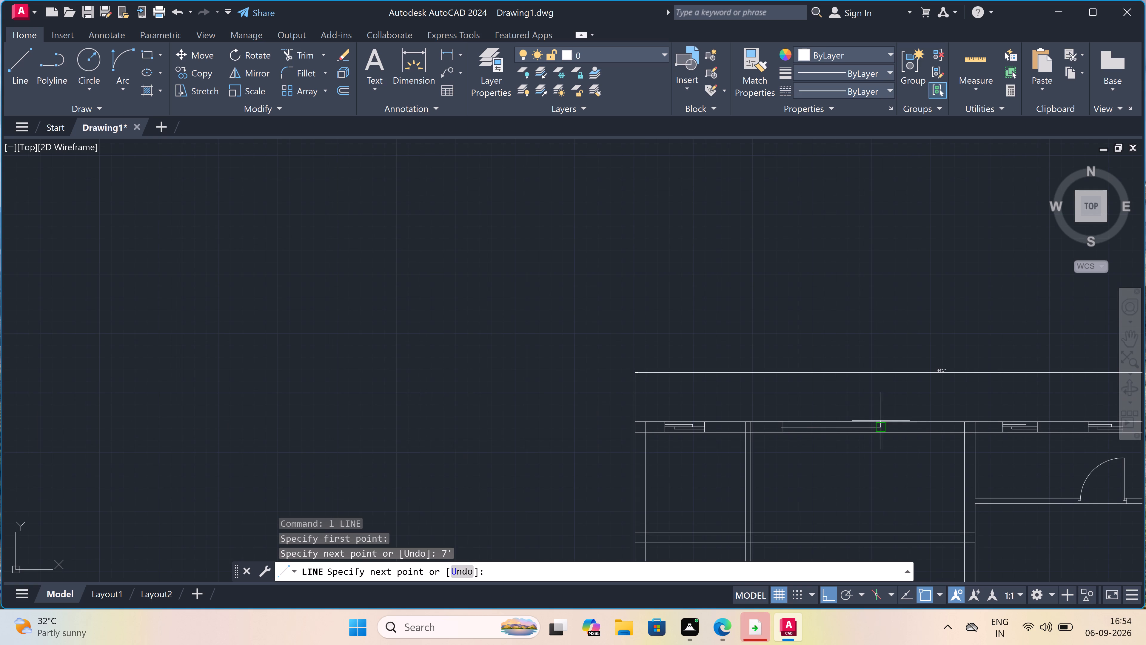
{"action": "scroll", "coordinate": [916, 408], "scroll_direction": "up", "scroll_amount": 1}
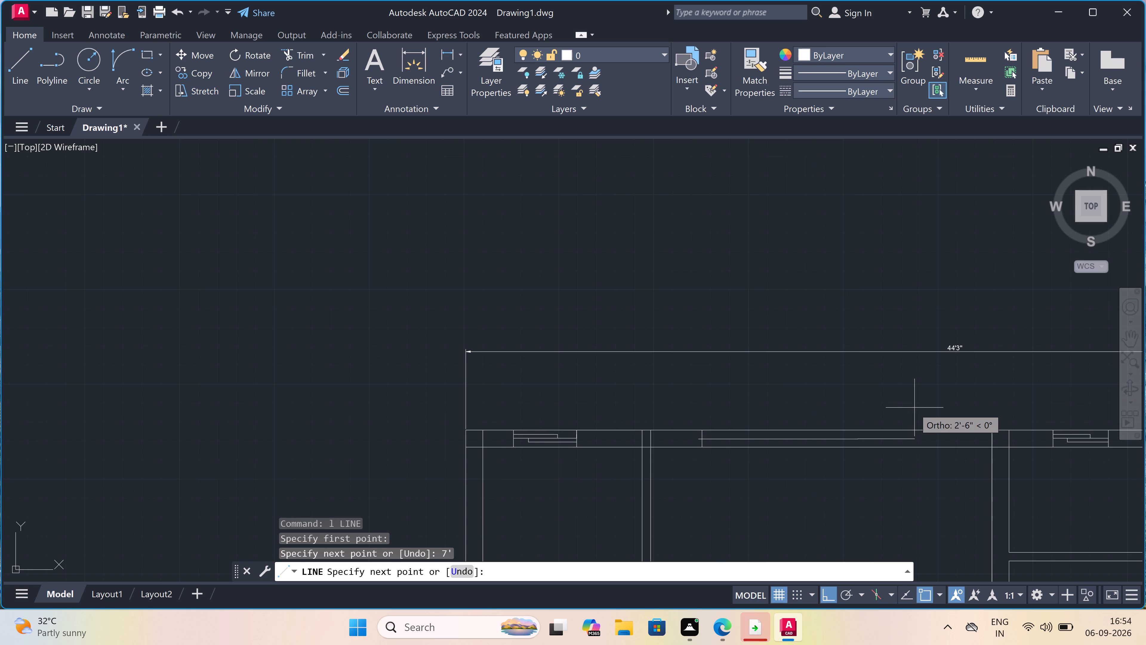
{"action": "scroll", "coordinate": [913, 408], "scroll_direction": "up", "scroll_amount": 3}
{"action": "scroll", "coordinate": [827, 360], "scroll_direction": "down", "scroll_amount": 1}
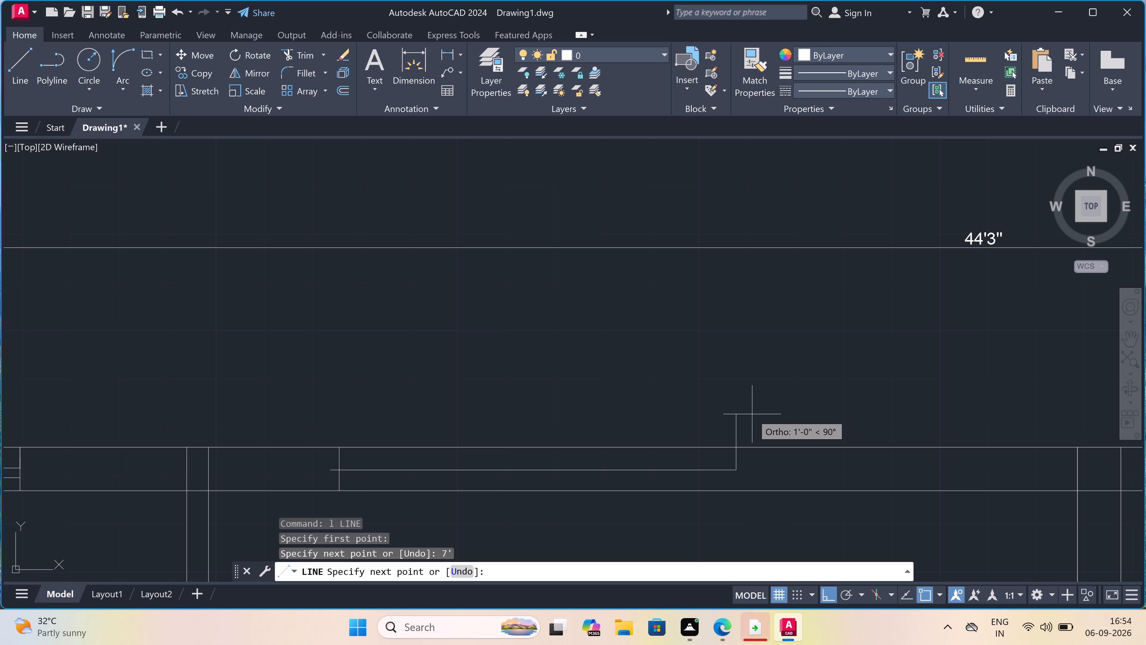
{"action": "left_click", "coordinate": [737, 422]}
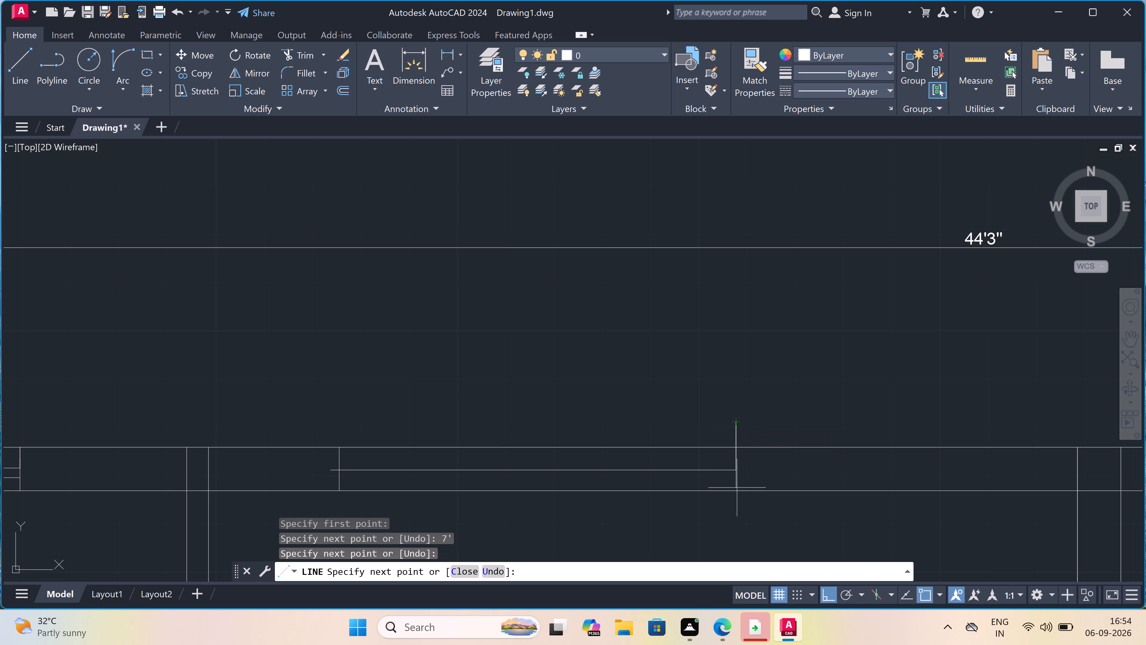
{"action": "left_click", "coordinate": [734, 506]}
{"action": "key", "text": "Escape"}
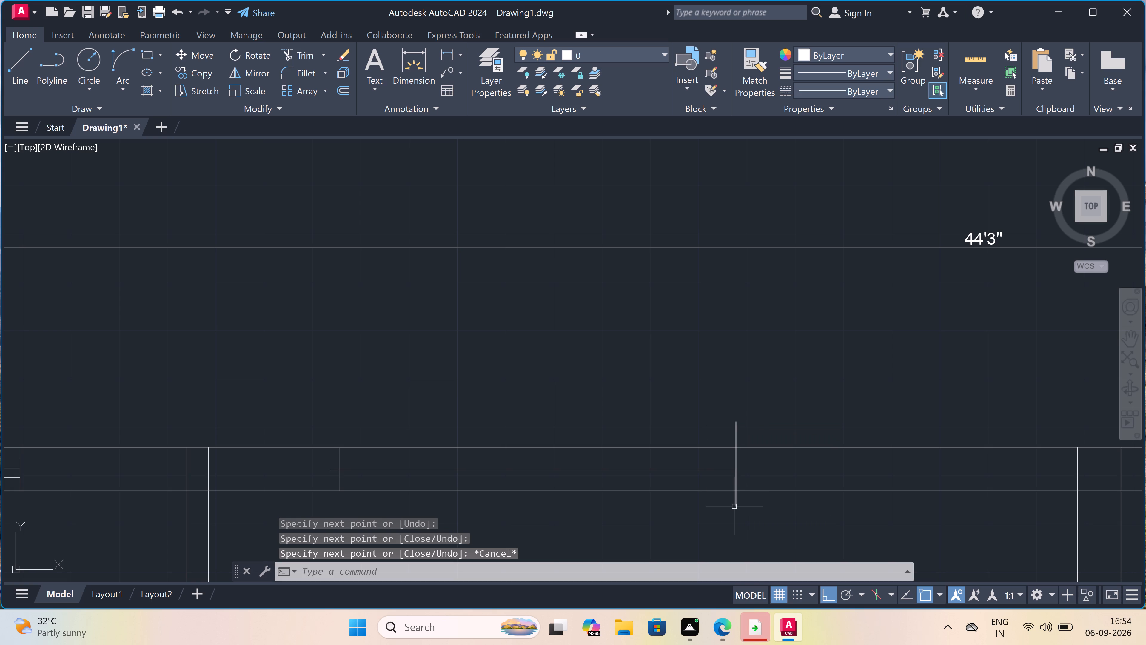
Trim the right jamb's overhangs outside the wall and the glazing line's short stub beyond the left jamb.
{"action": "type", "text": "tr"}
{"action": "key", "text": "space"}
{"action": "left_click", "coordinate": [735, 505]}
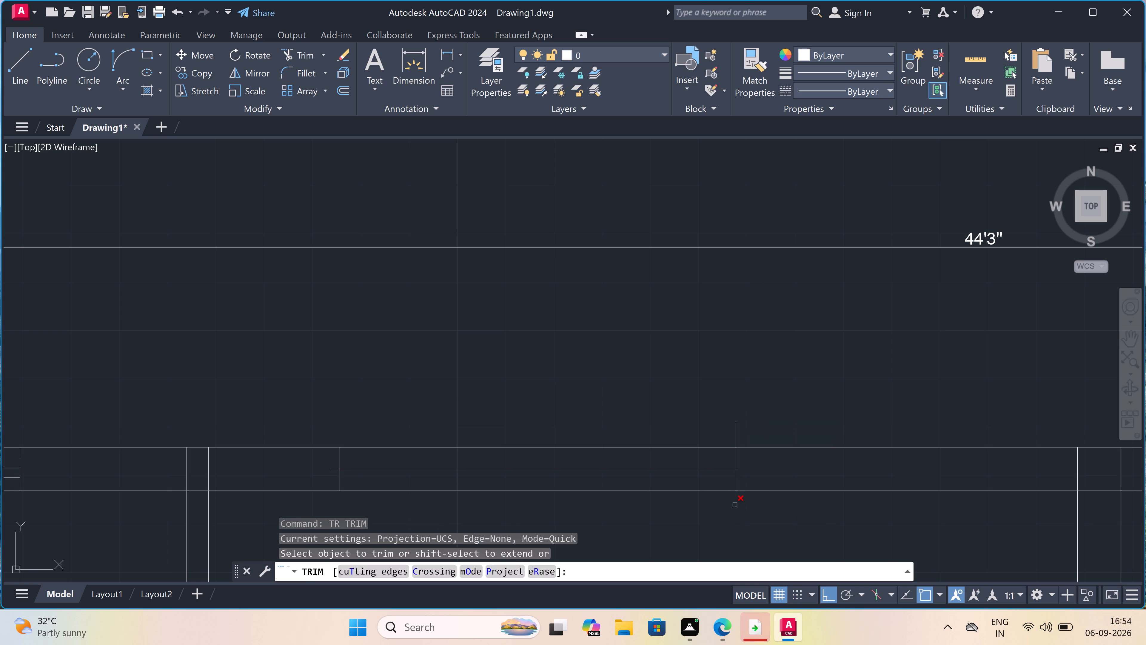
{"action": "left_click", "coordinate": [722, 428]}
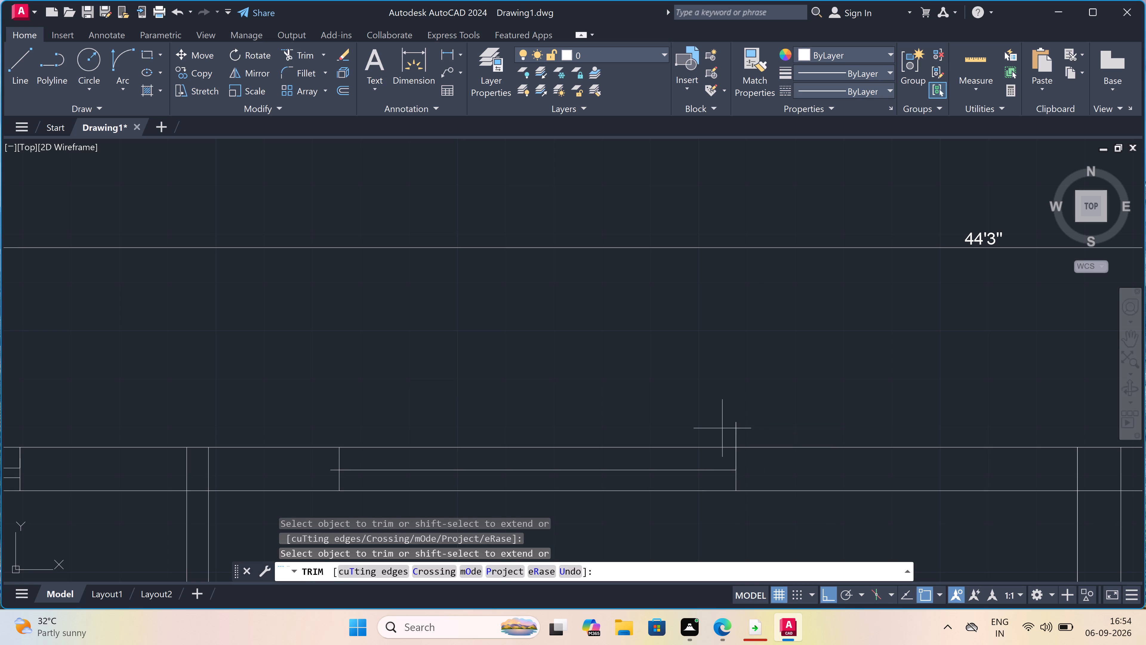
{"action": "left_click", "coordinate": [755, 435]}
{"action": "scroll", "coordinate": [415, 323], "scroll_direction": "down", "scroll_amount": 3}
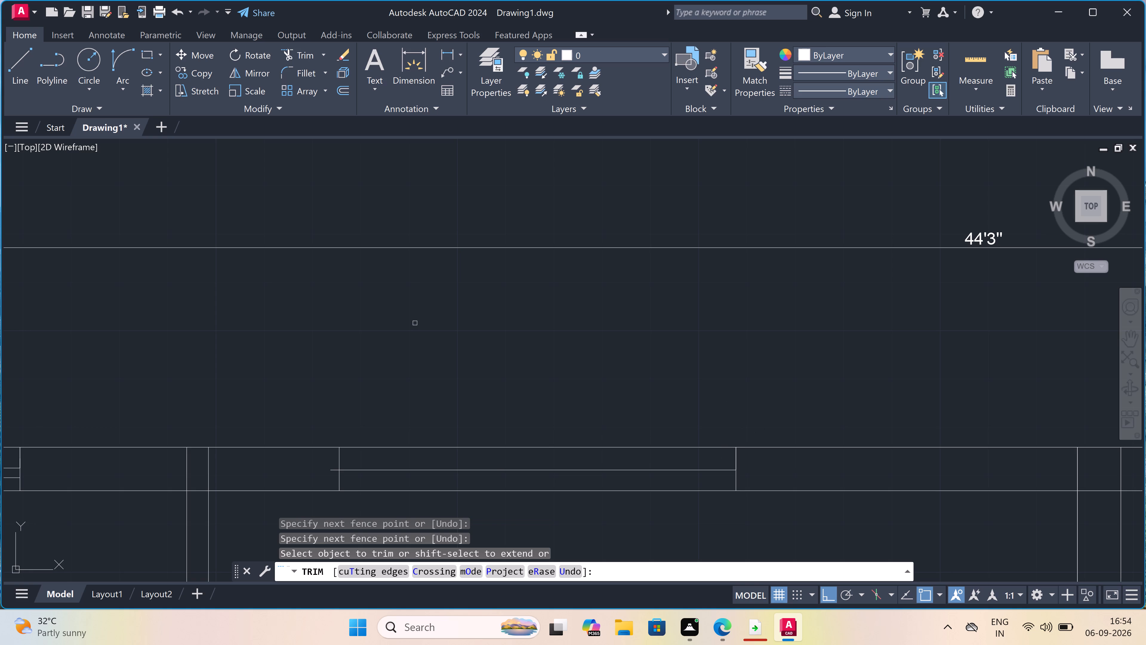
{"action": "scroll", "coordinate": [362, 348], "scroll_direction": "up", "scroll_amount": 4}
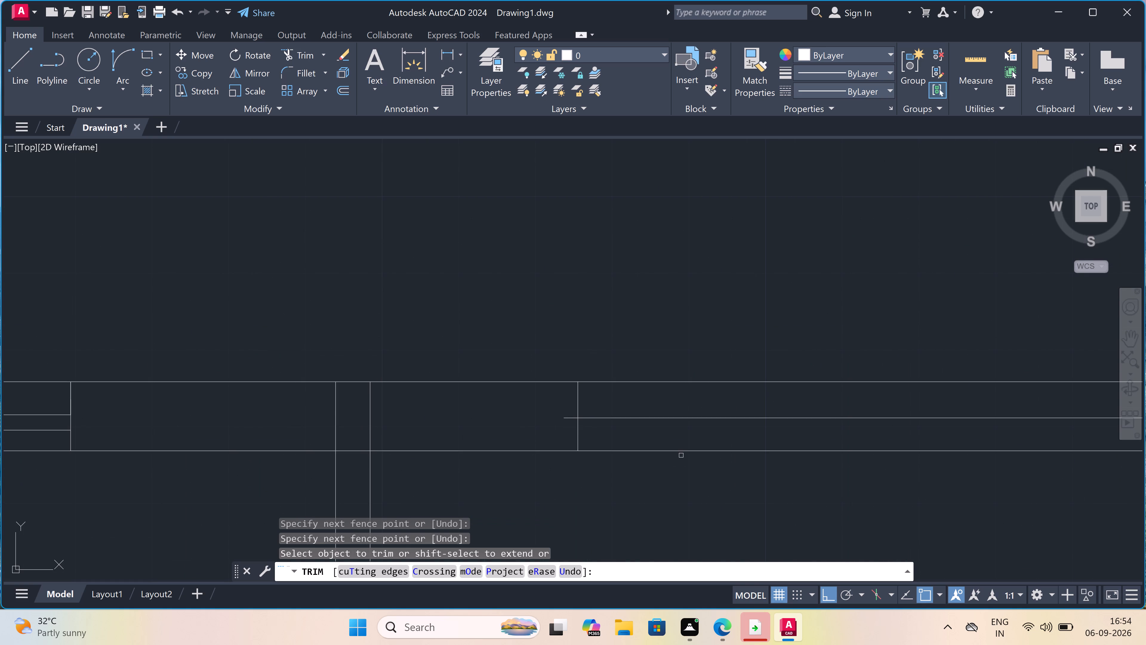
{"action": "scroll", "coordinate": [585, 437], "scroll_direction": "up", "scroll_amount": 5}
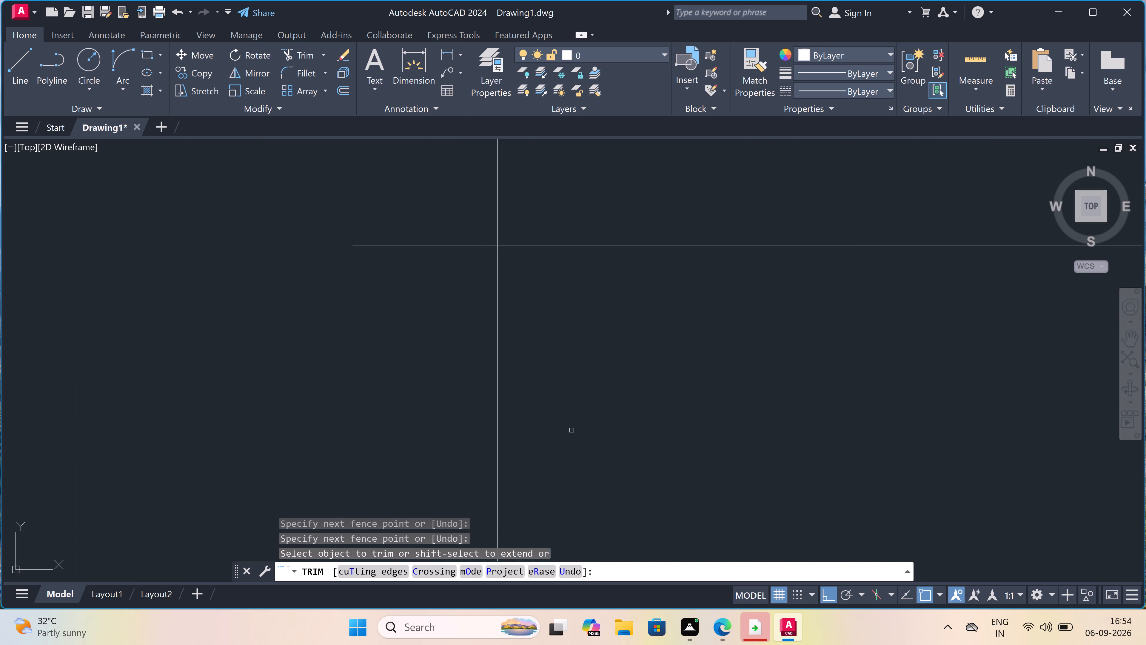
{"action": "scroll", "coordinate": [524, 374], "scroll_direction": "down", "scroll_amount": 2}
{"action": "left_click_drag", "start_coordinate": [479, 306], "coordinate": [479, 309]}
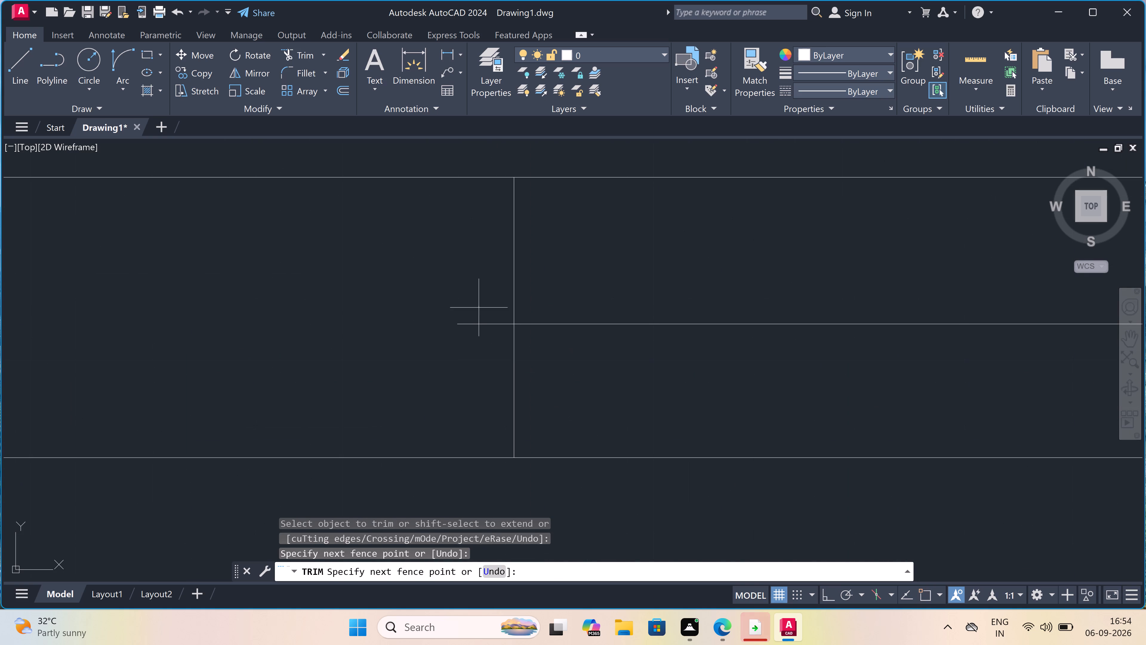
{"action": "left_click", "coordinate": [482, 351]}
{"action": "key", "text": "Escape"}
Enable all object snap modes in the drafting settings.
{"action": "type", "text": "os"}
{"action": "key", "text": "space"}
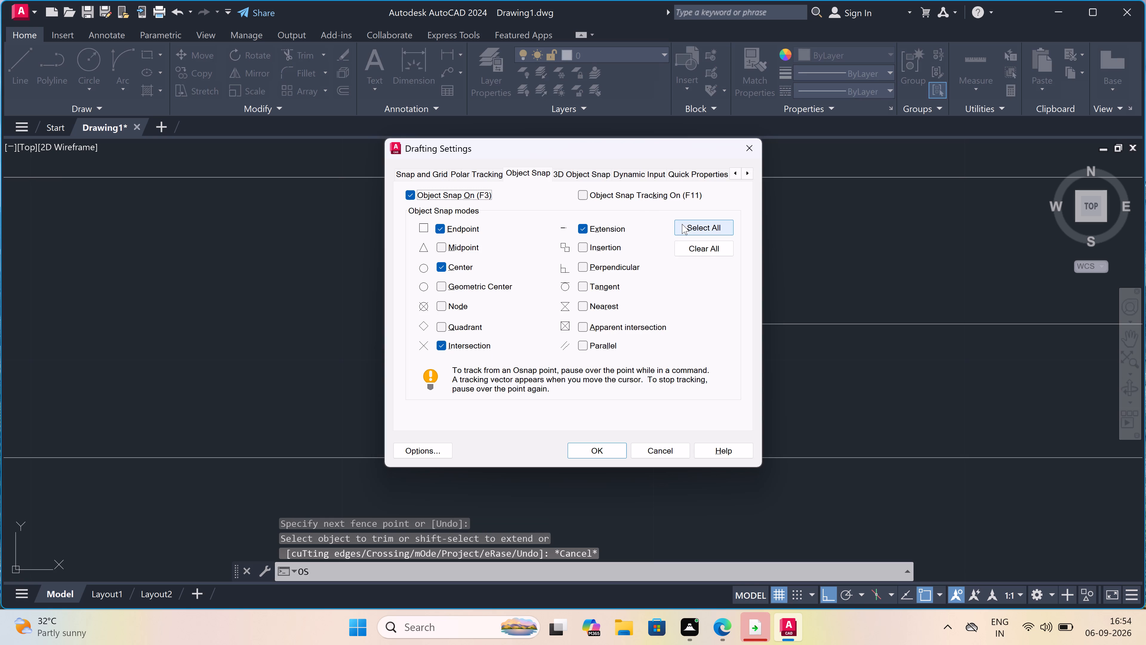
{"action": "left_click", "coordinate": [682, 224]}
{"action": "left_click", "coordinate": [584, 447]}
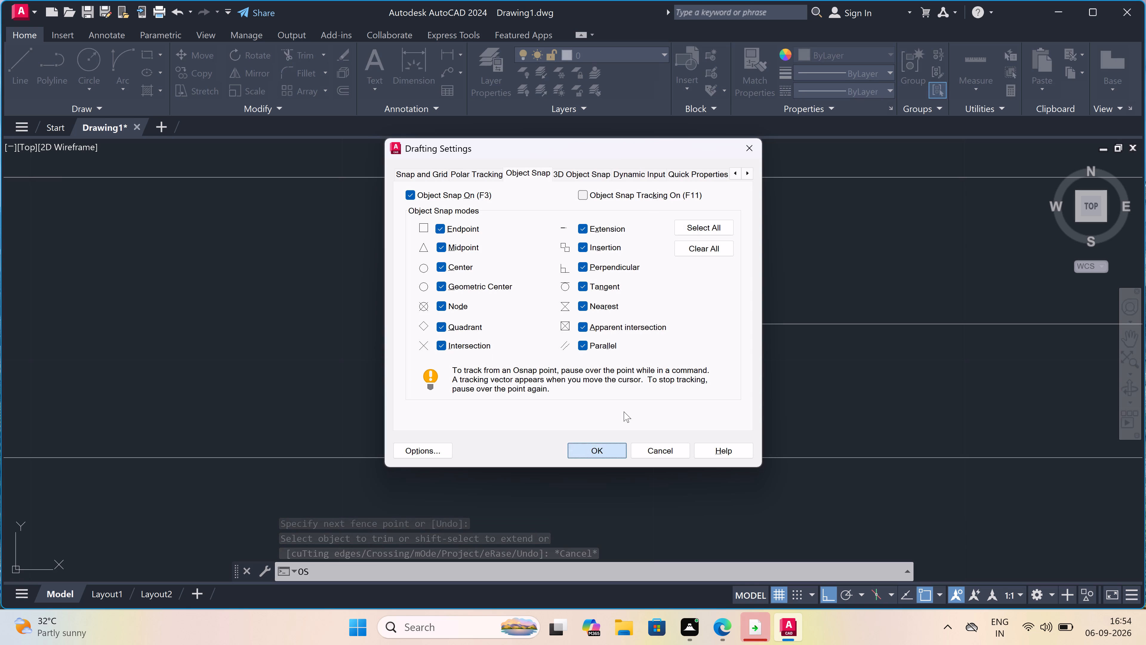
Offset the middle room window's glazing line 2" above and below.
{"action": "scroll", "coordinate": [666, 325], "scroll_direction": "down", "scroll_amount": 7}
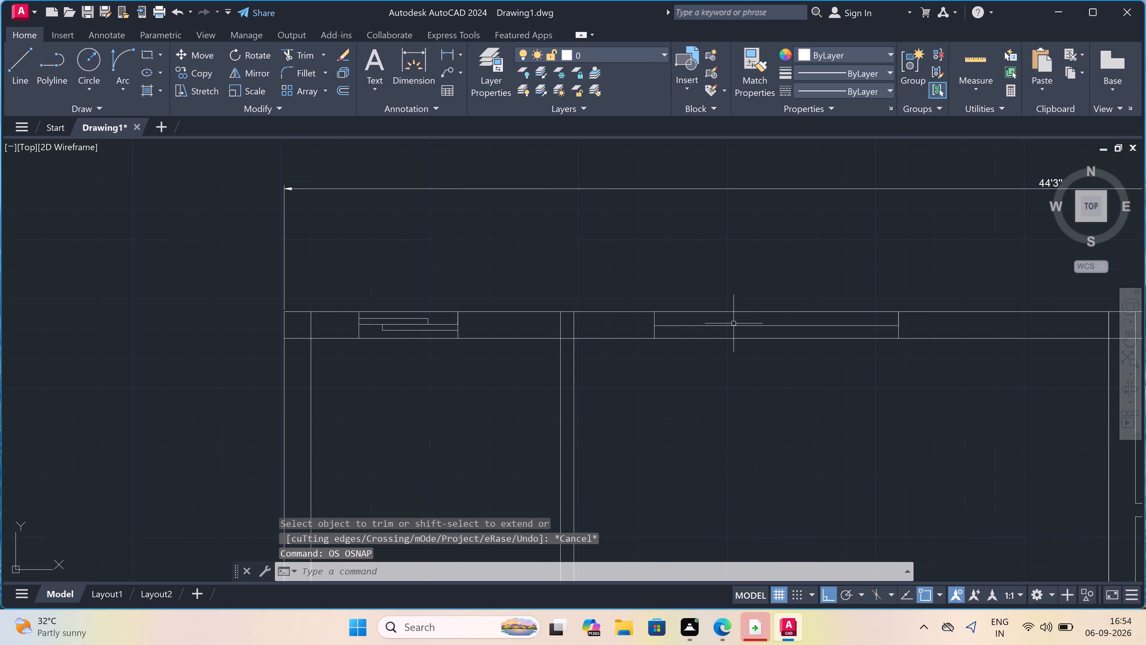
{"action": "scroll", "coordinate": [806, 308], "scroll_direction": "up", "scroll_amount": 2}
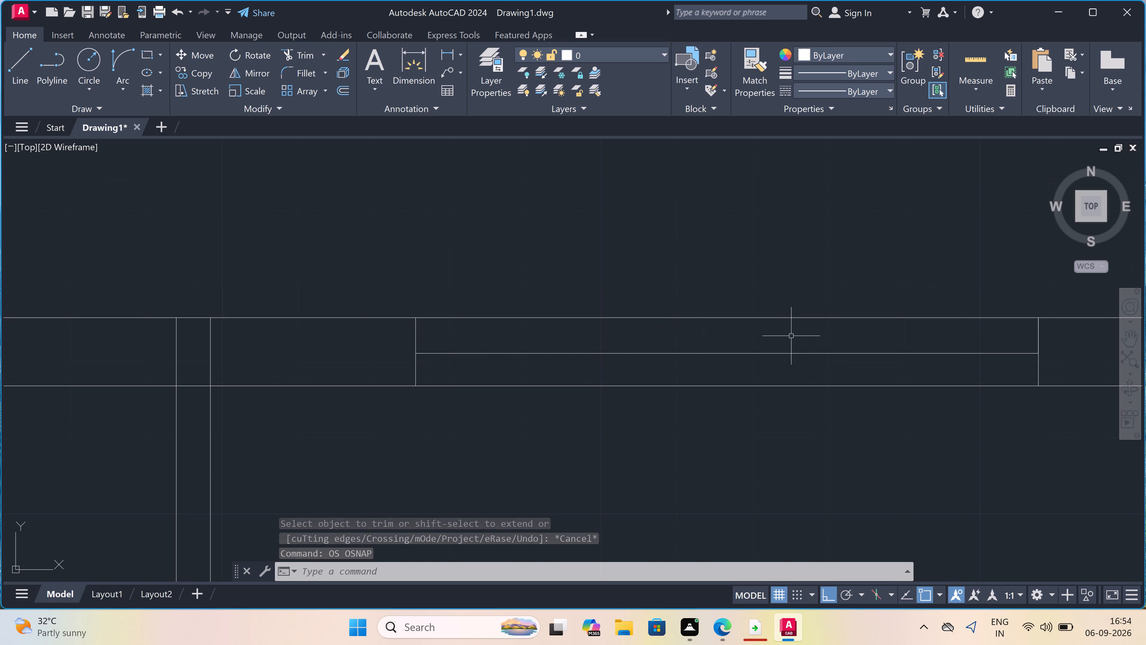
{"action": "type", "text": "o"}
{"action": "key", "text": "space"}
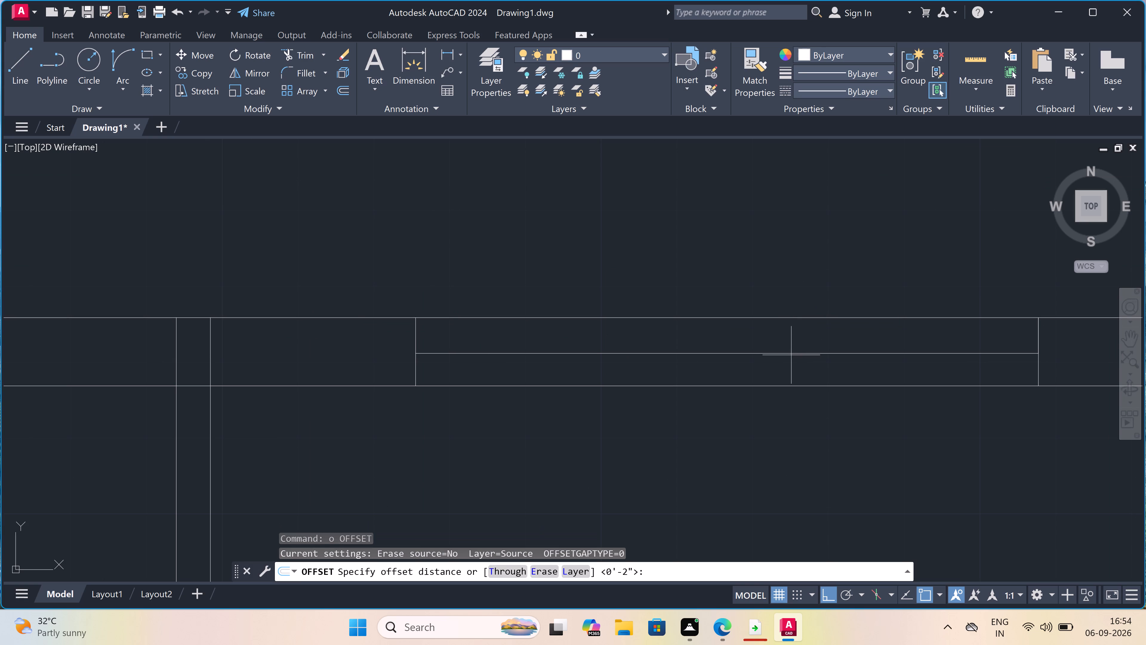
{"action": "left_click", "coordinate": [791, 355]}
{"action": "type", "text": "2\""}
{"action": "key", "text": "space"}
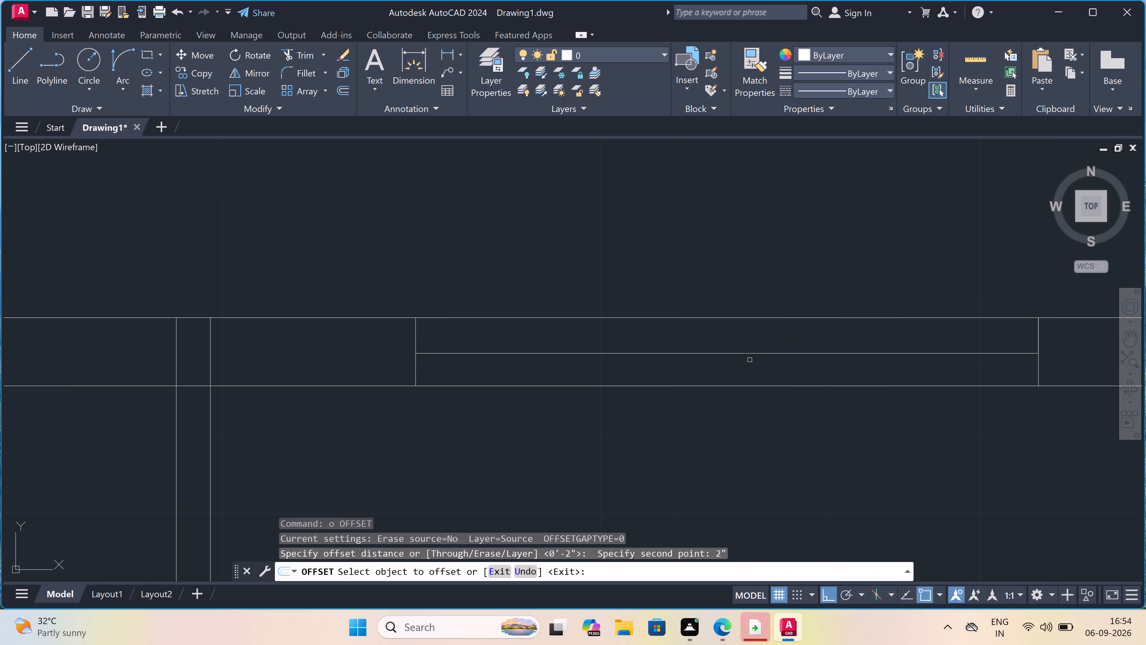
{"action": "left_click", "coordinate": [748, 350]}
{"action": "left_click", "coordinate": [748, 355]}
{"action": "left_click", "coordinate": [748, 355]}
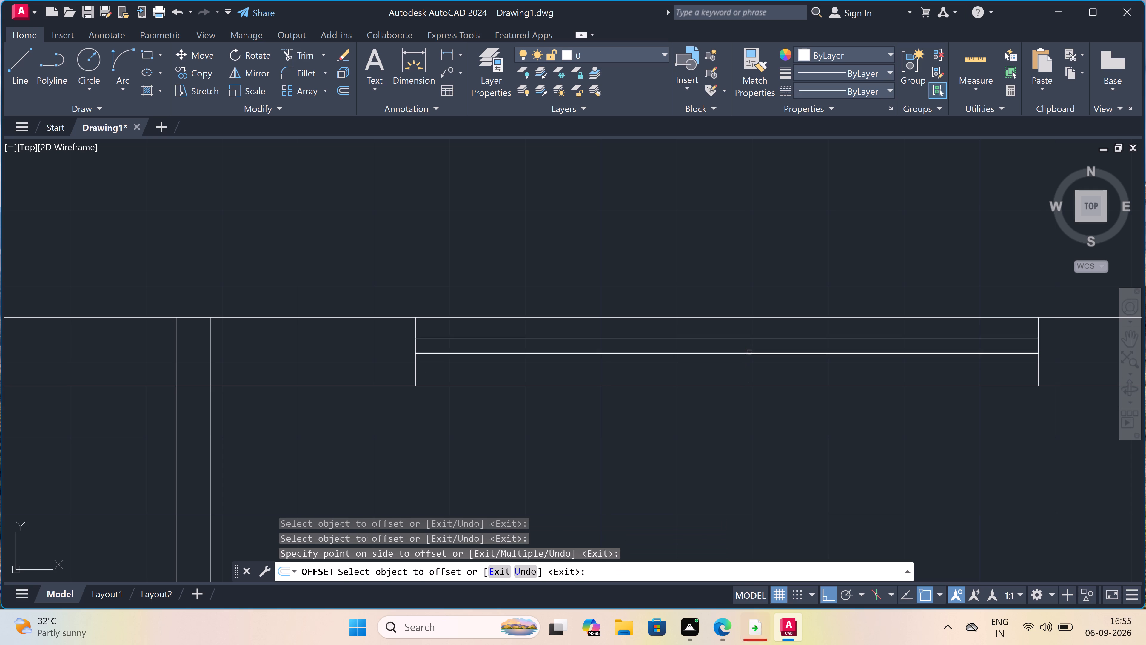
{"action": "left_click", "coordinate": [748, 354]}
{"action": "left_click", "coordinate": [746, 360]}
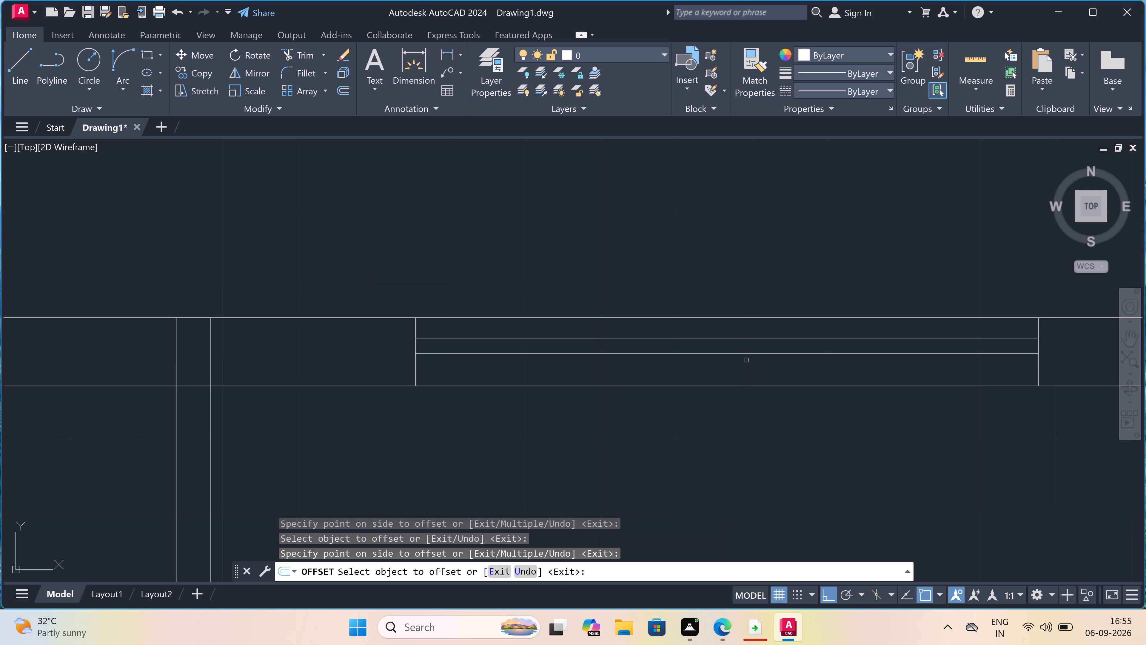
{"action": "left_click", "coordinate": [746, 352]}
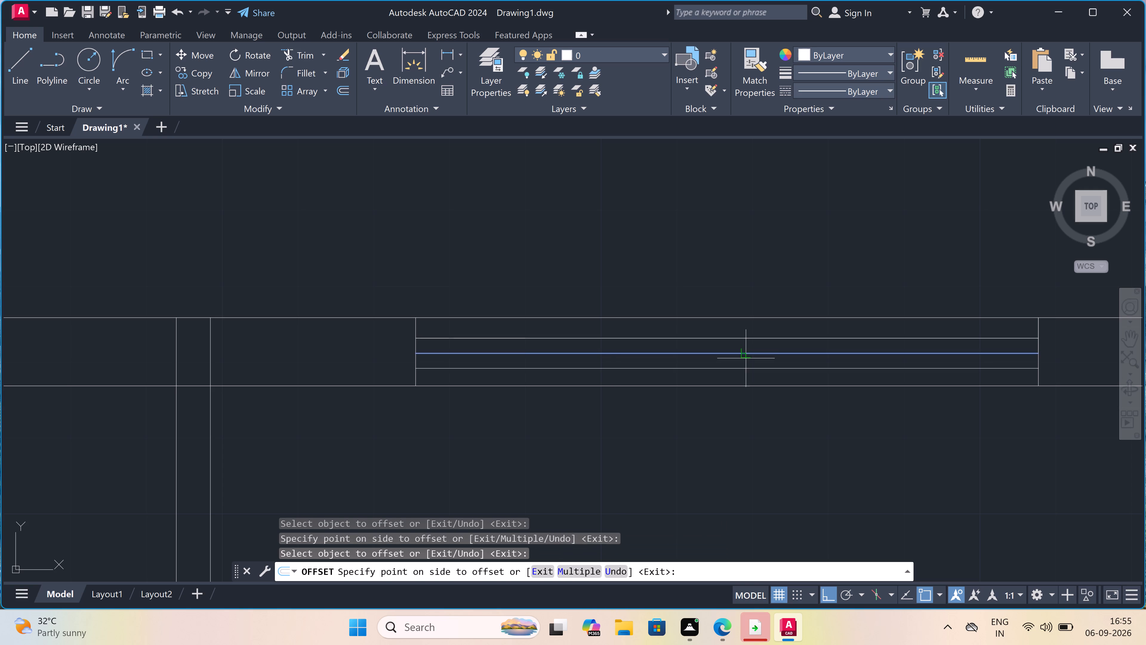
{"action": "left_click", "coordinate": [745, 366]}
{"action": "key", "text": "Escape"}
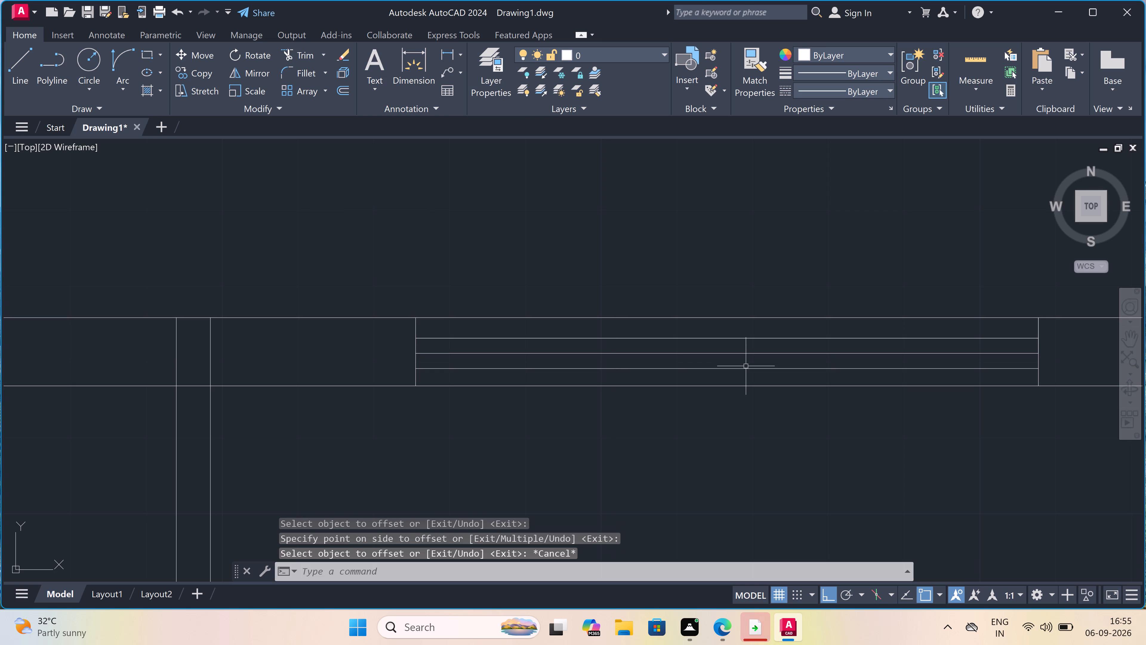
Draw a short vertical line between the upper and middle glazing lines, about two-thirds along from the left jamb.
{"action": "type", "text": "l"}
{"action": "key", "text": "space"}
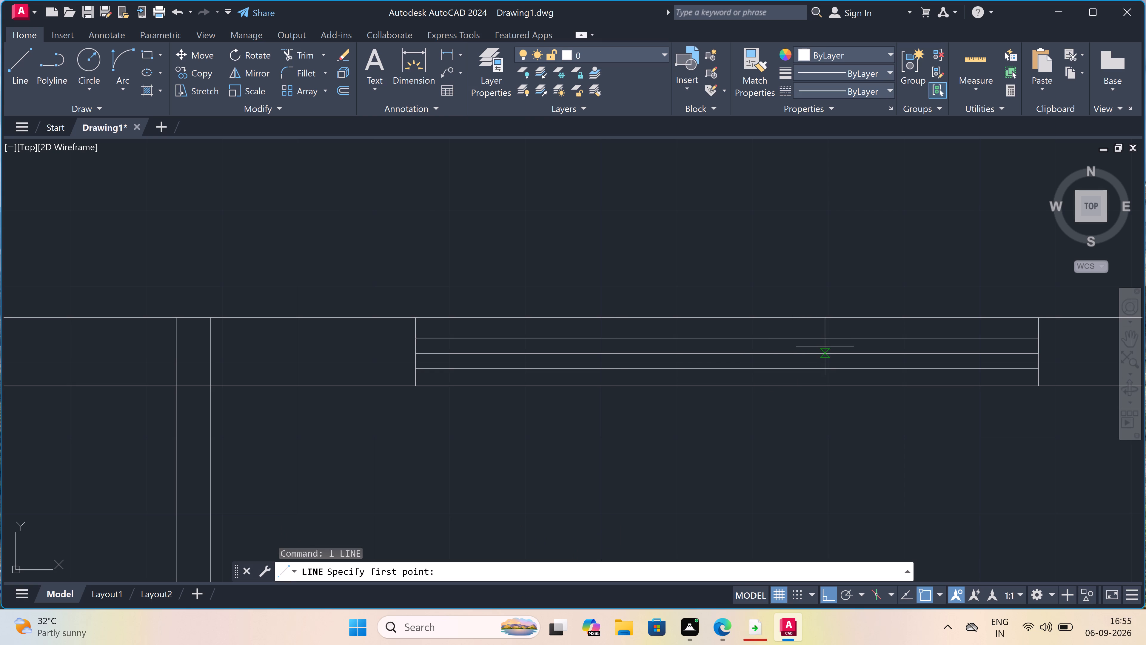
{"action": "left_click", "coordinate": [823, 338]}
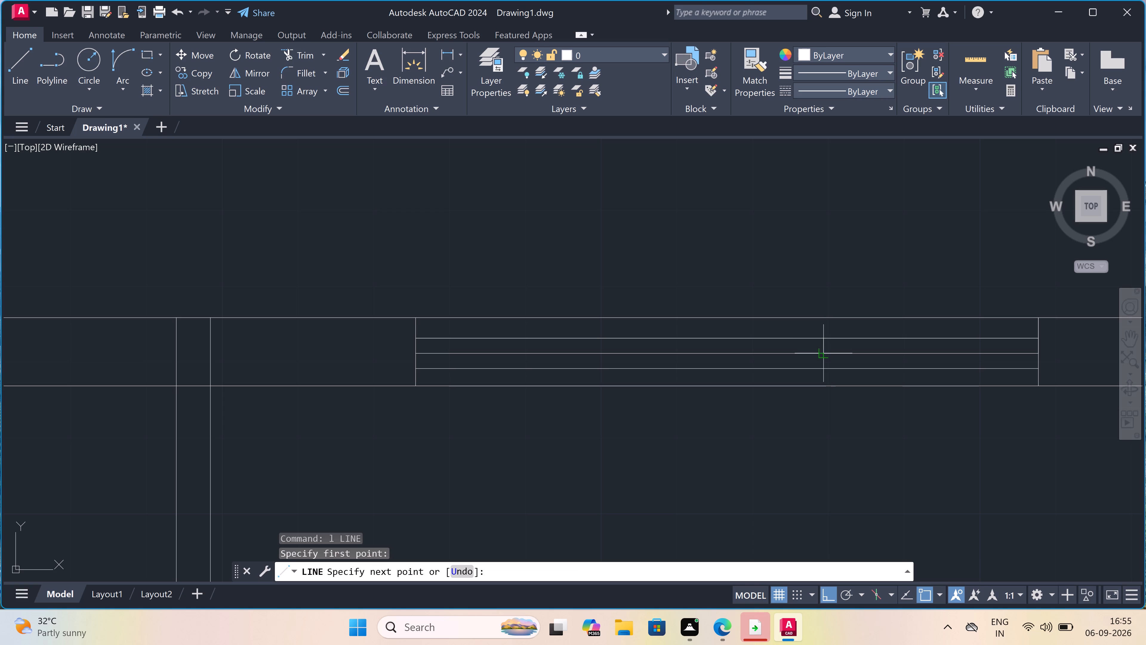
{"action": "left_click", "coordinate": [823, 353]}
{"action": "key", "text": "Escape"}
Draw a short vertical line between the middle and lower glazing lines, about a third along from the left jamb.
{"action": "type", "text": "l"}
{"action": "key", "text": "space"}
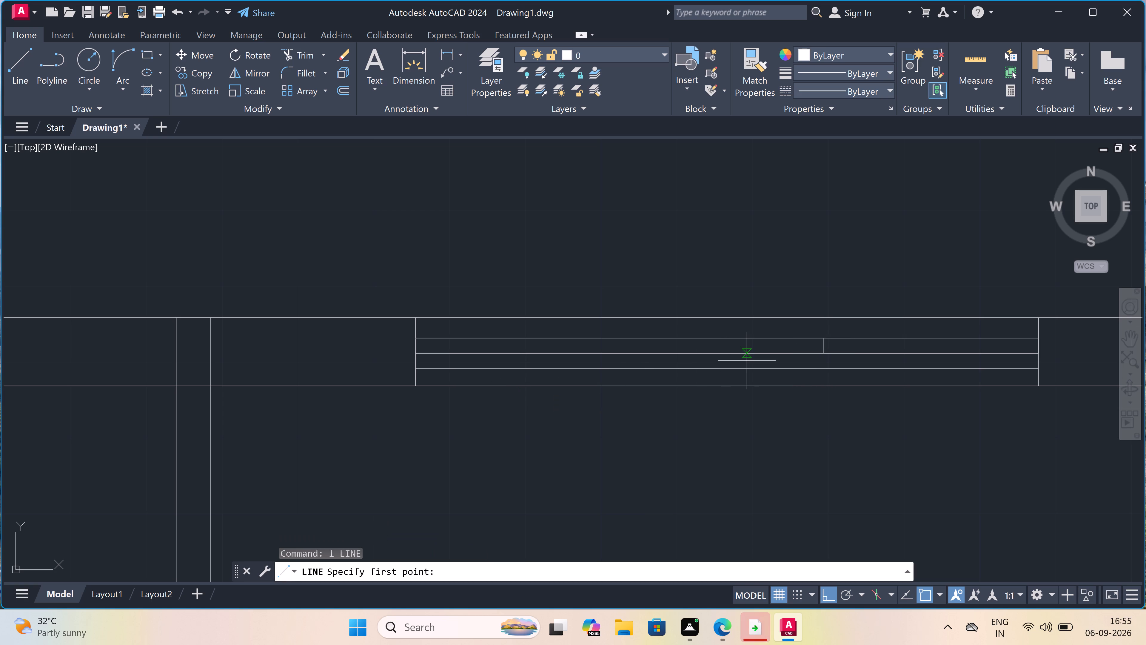
{"action": "left_click", "coordinate": [643, 353]}
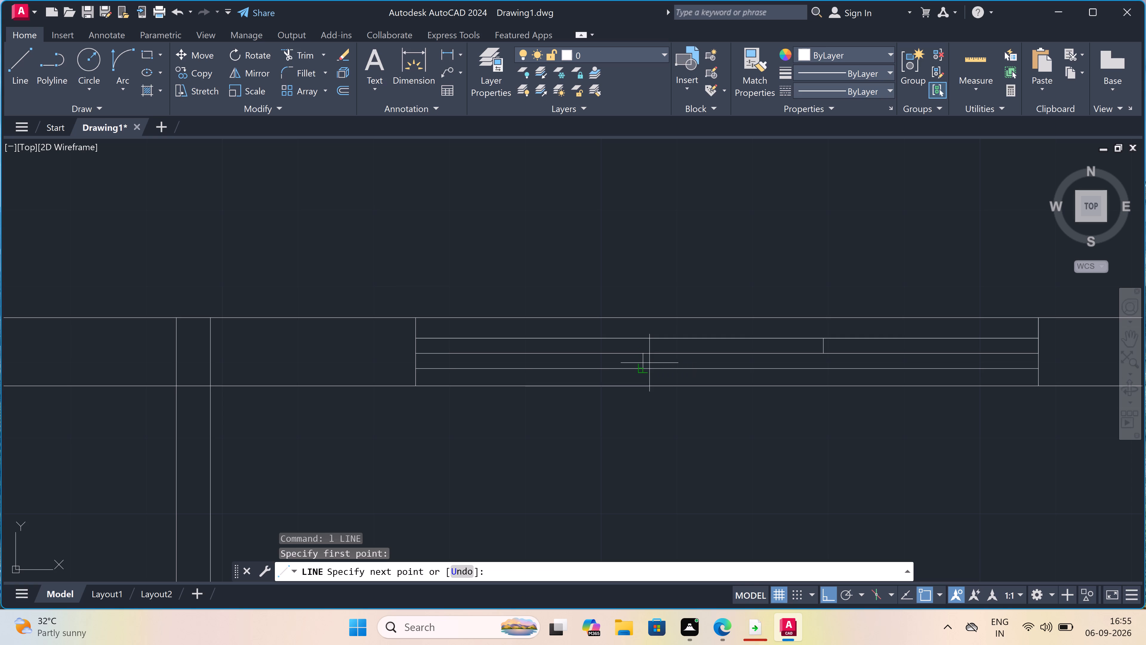
{"action": "left_click", "coordinate": [643, 371]}
{"action": "key", "text": "Escape"}
Trim the middle room window's lower glazing line left of its short vertical line and the upper one right of its short line.
{"action": "type", "text": "tr"}
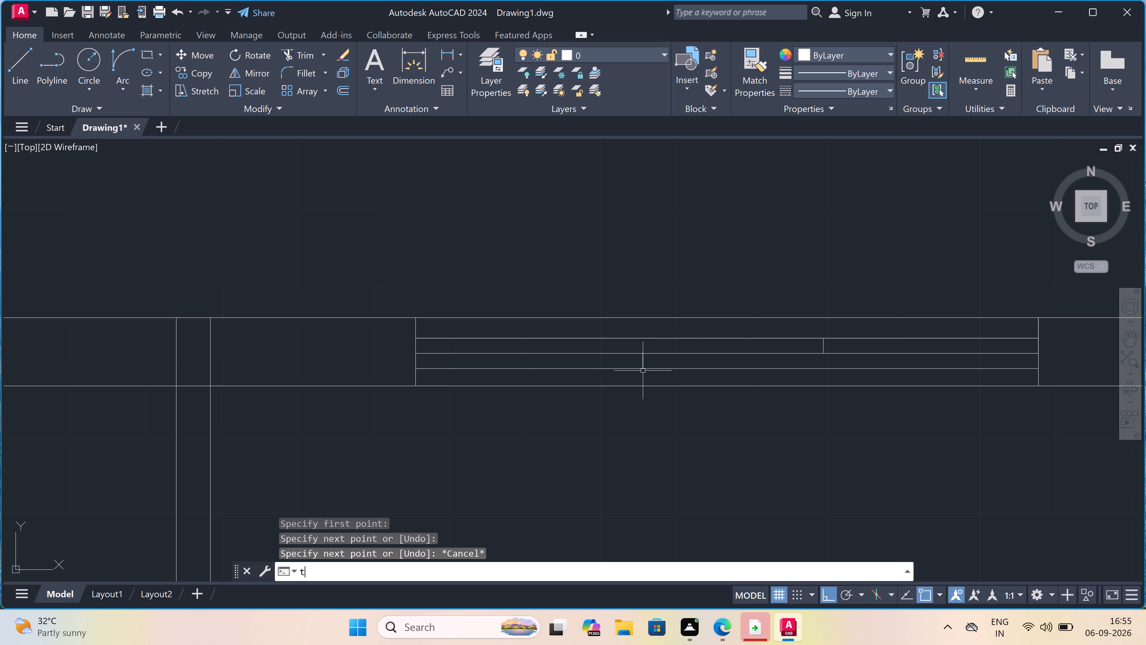
{"action": "key", "text": "space"}
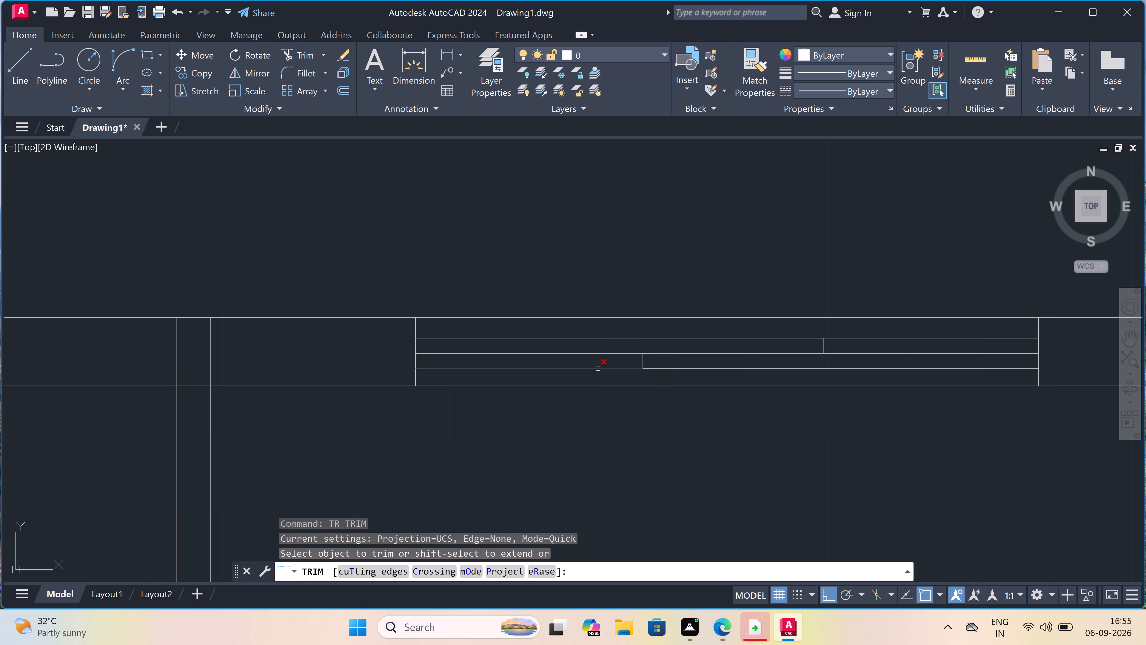
{"action": "left_click", "coordinate": [598, 368]}
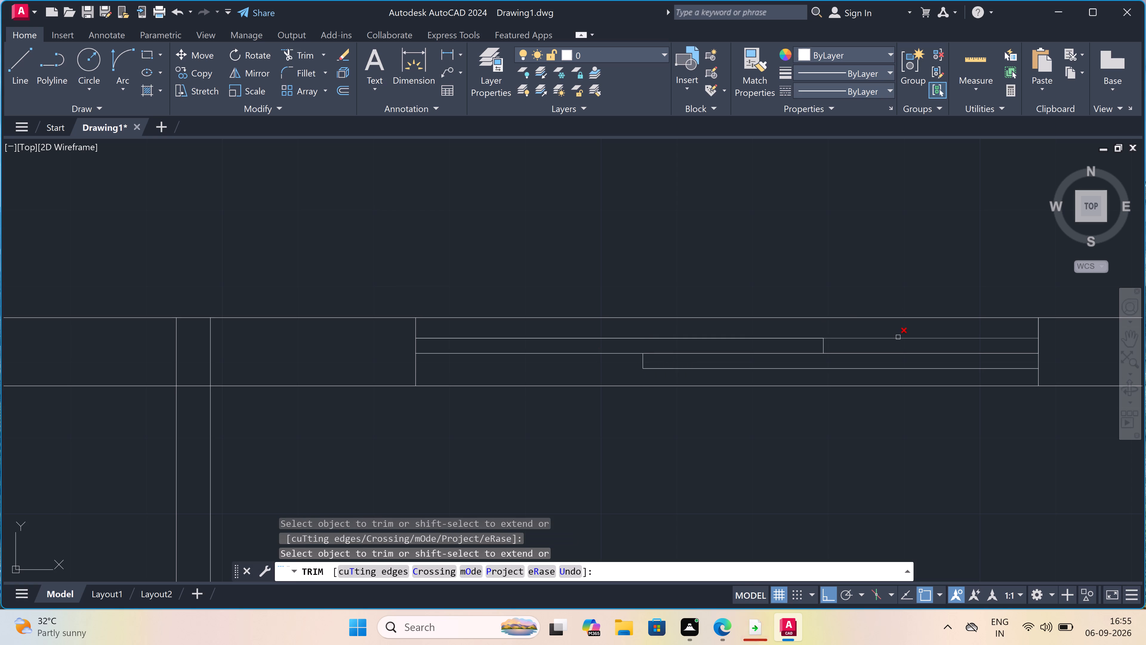
{"action": "triple_click", "coordinate": [898, 337]}
{"action": "left_click", "coordinate": [898, 338]}
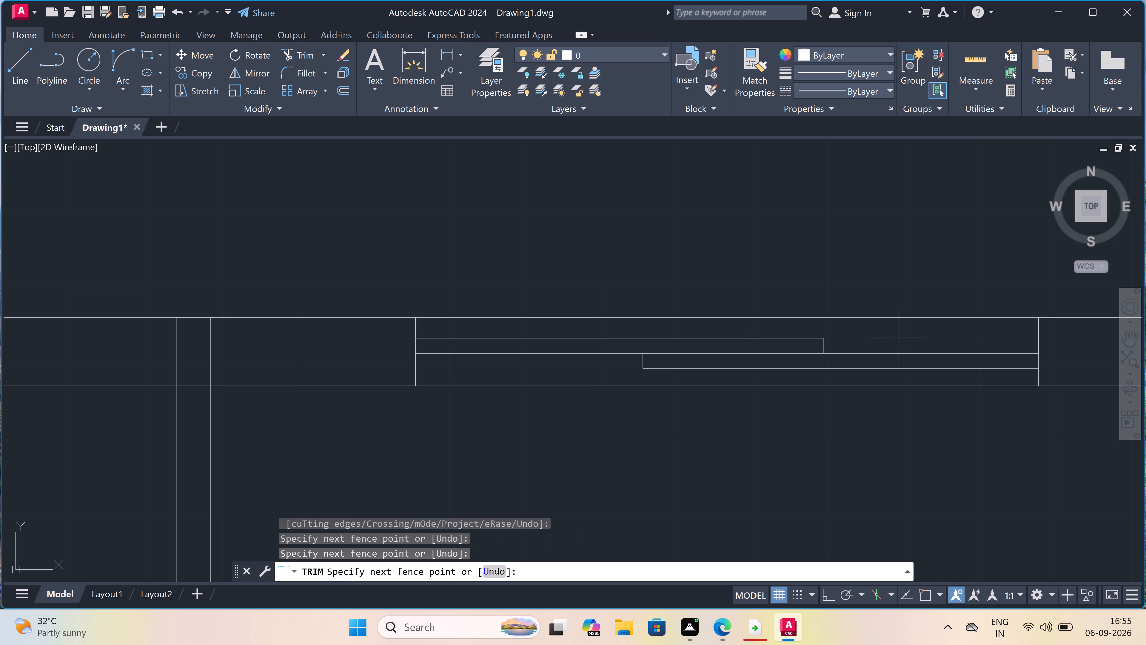
{"action": "key", "text": "Escape"}
Draw a short horizontal line across the 4.5" partition left of the middle room, about a third of the way down from the top wall.
{"action": "scroll", "coordinate": [887, 329], "scroll_direction": "down", "scroll_amount": 5}
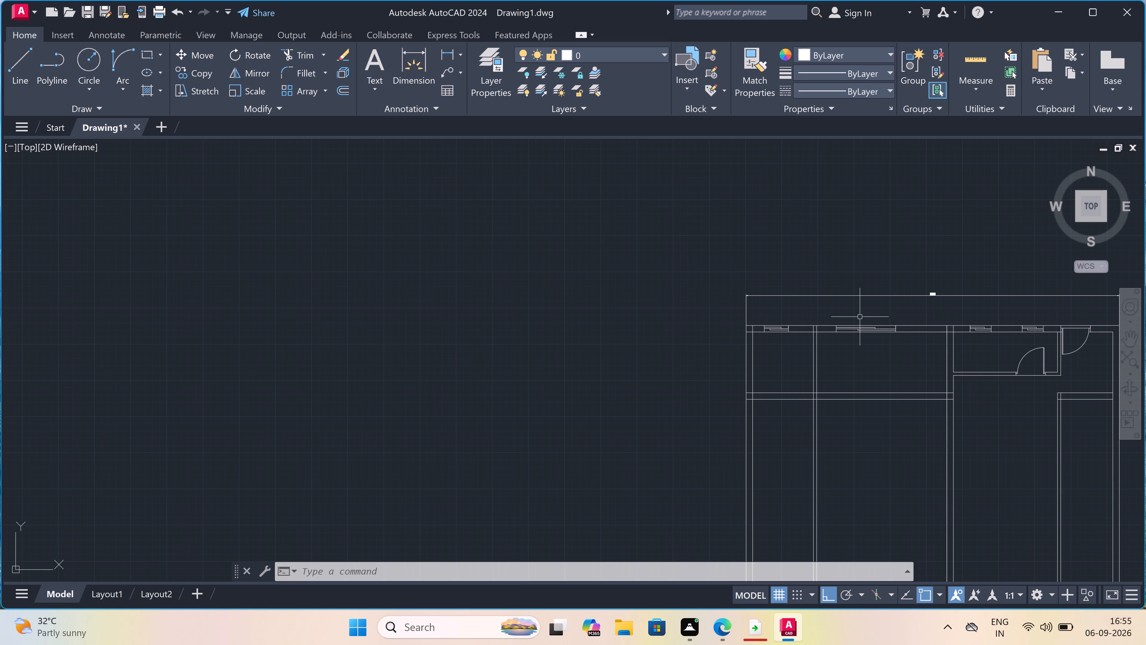
{"action": "scroll", "coordinate": [860, 317], "scroll_direction": "down", "scroll_amount": 3}
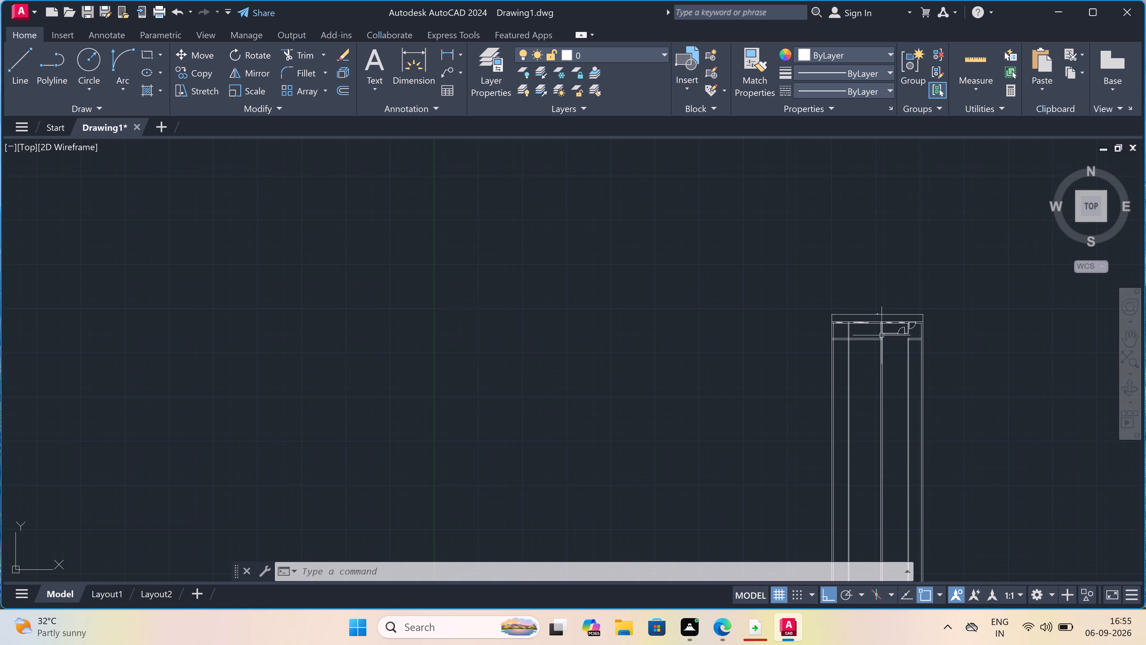
{"action": "scroll", "coordinate": [903, 325], "scroll_direction": "up", "scroll_amount": 4}
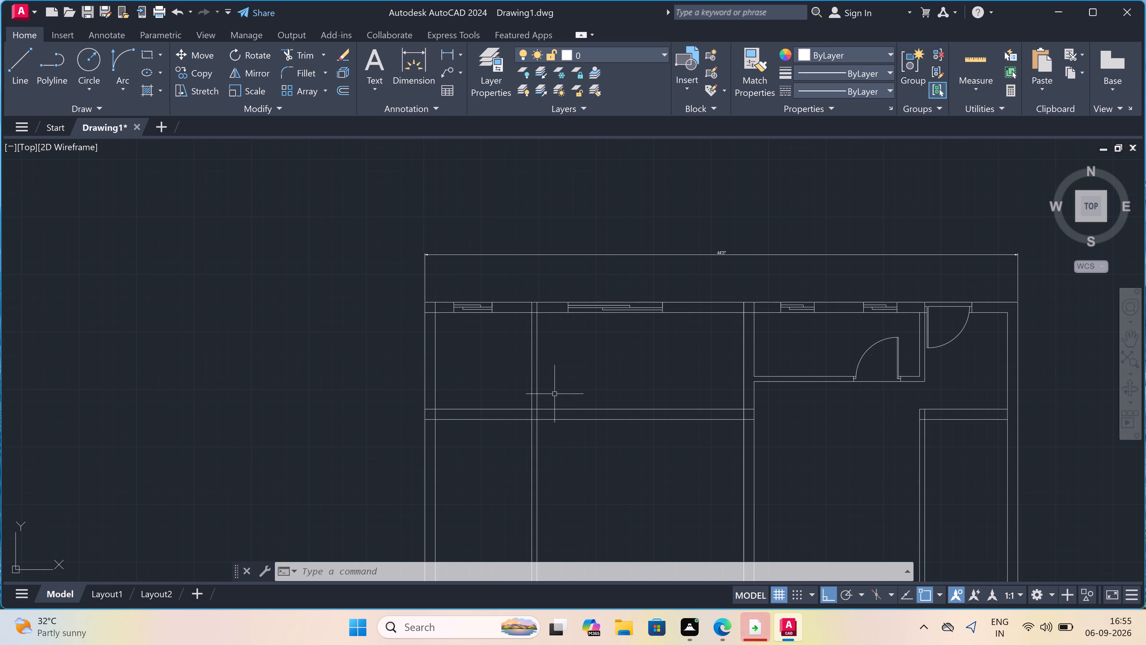
{"action": "scroll", "coordinate": [542, 338], "scroll_direction": "up", "scroll_amount": 3}
{"action": "scroll", "coordinate": [542, 338], "scroll_direction": "down", "scroll_amount": 1}
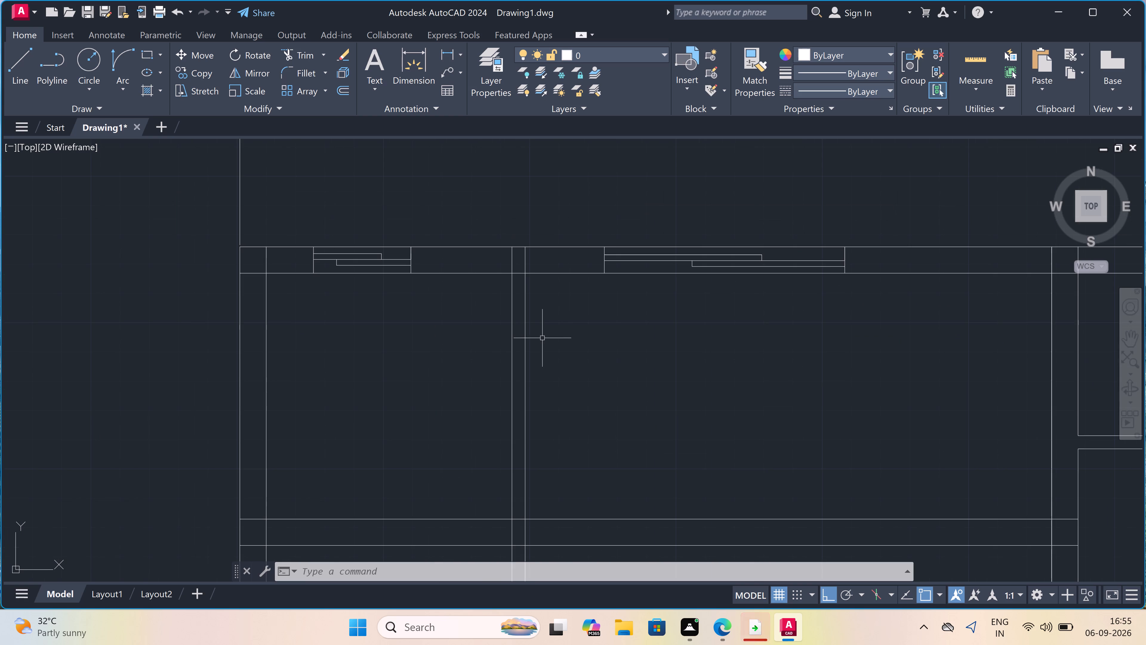
{"action": "type", "text": "l"}
{"action": "key", "text": "space"}
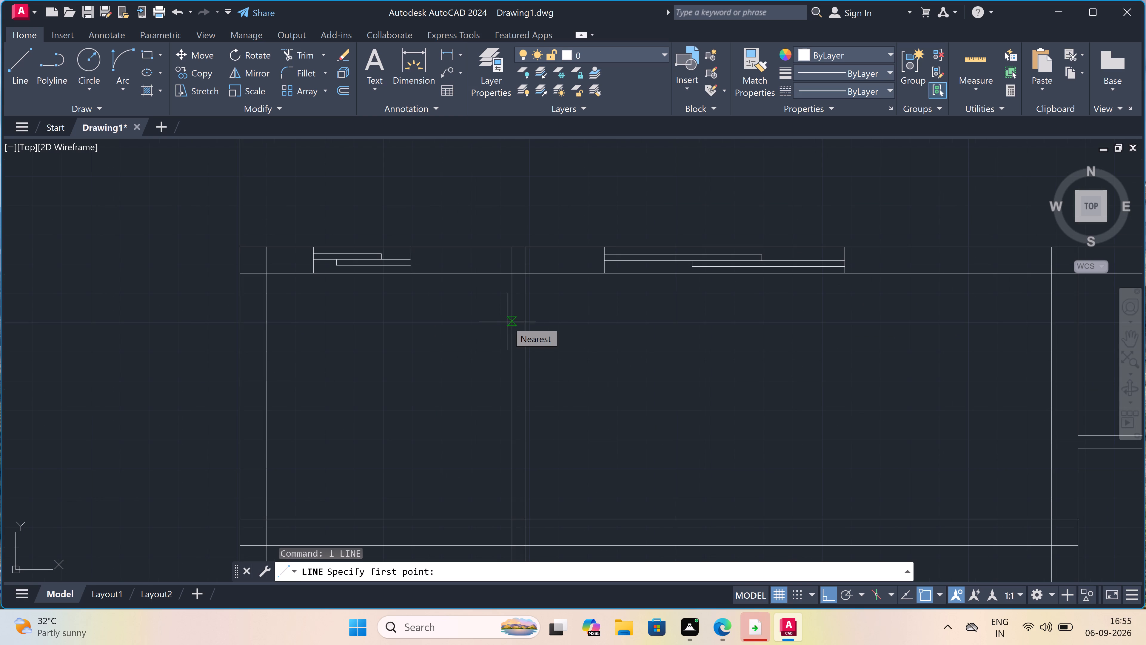
{"action": "left_click", "coordinate": [511, 351]}
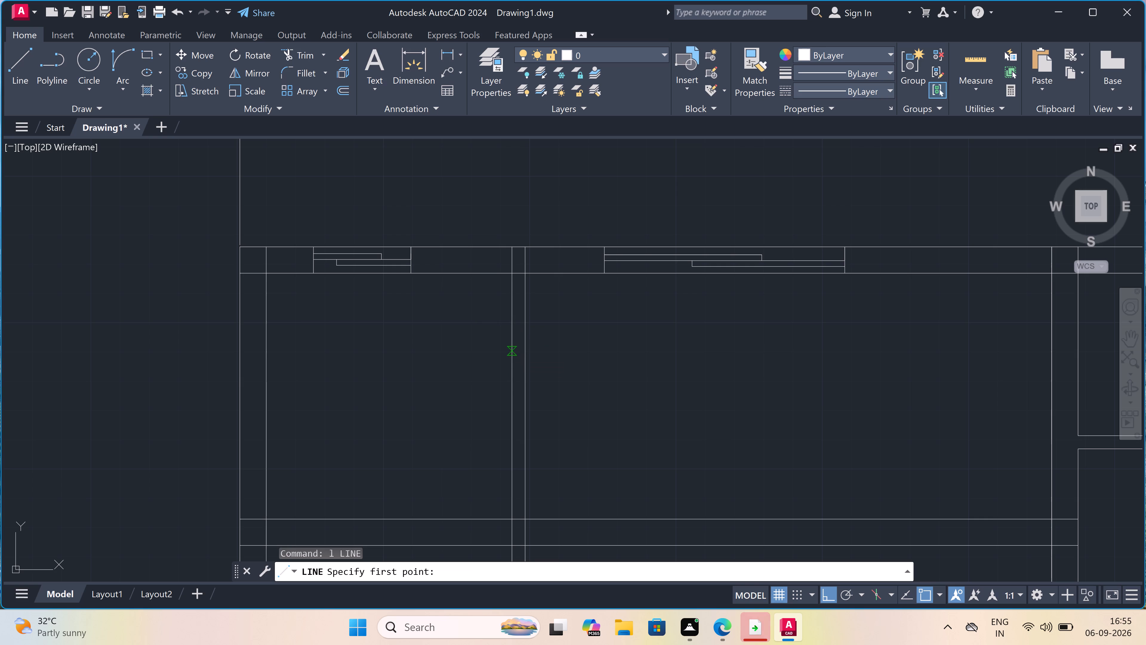
{"action": "left_click", "coordinate": [523, 353]}
{"action": "key", "text": "Escape"}
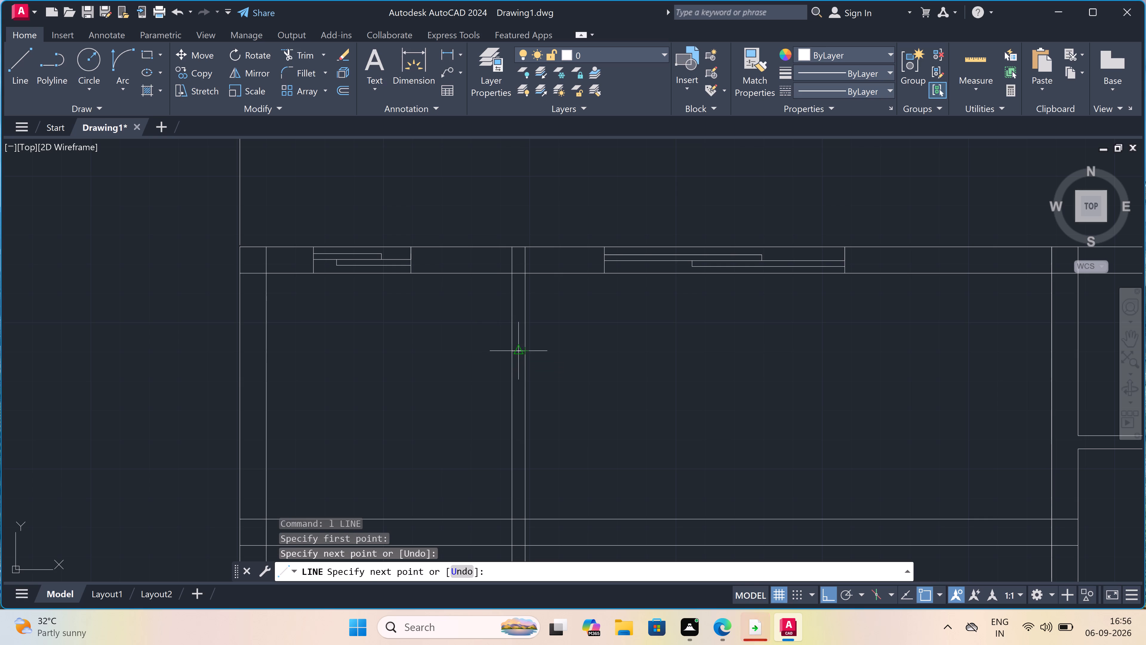
Trim both partition lines between the short cross line and the top wall's inner face to open a gap.
{"action": "type", "text": "tr"}
{"action": "key", "text": "space"}
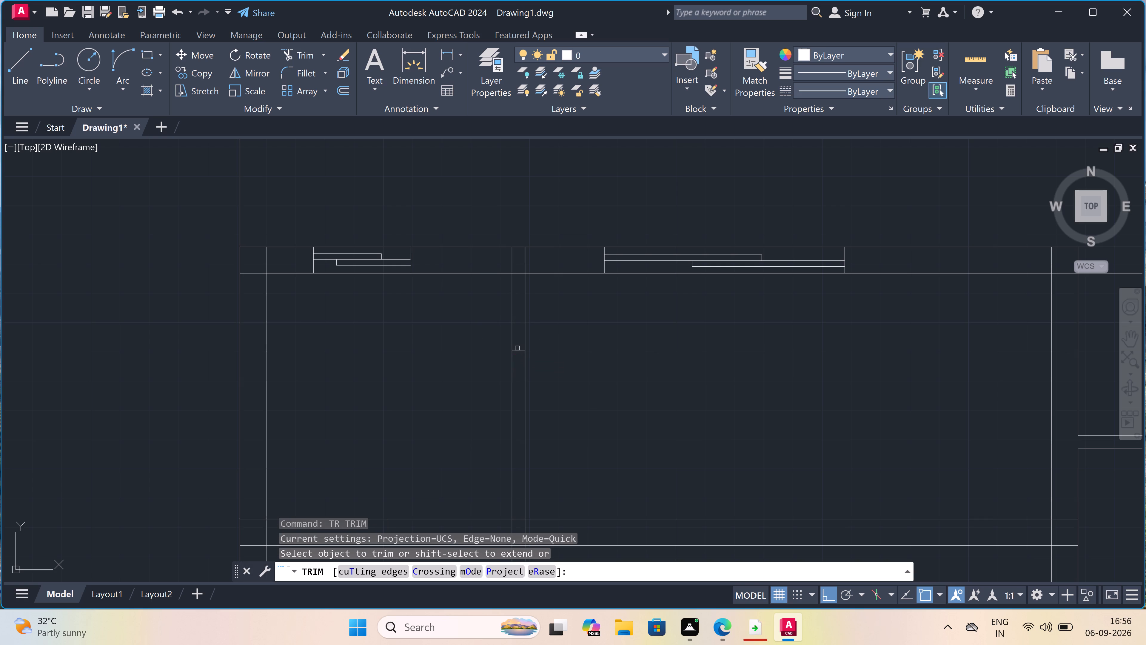
{"action": "left_click", "coordinate": [504, 334]}
{"action": "left_click", "coordinate": [590, 325]}
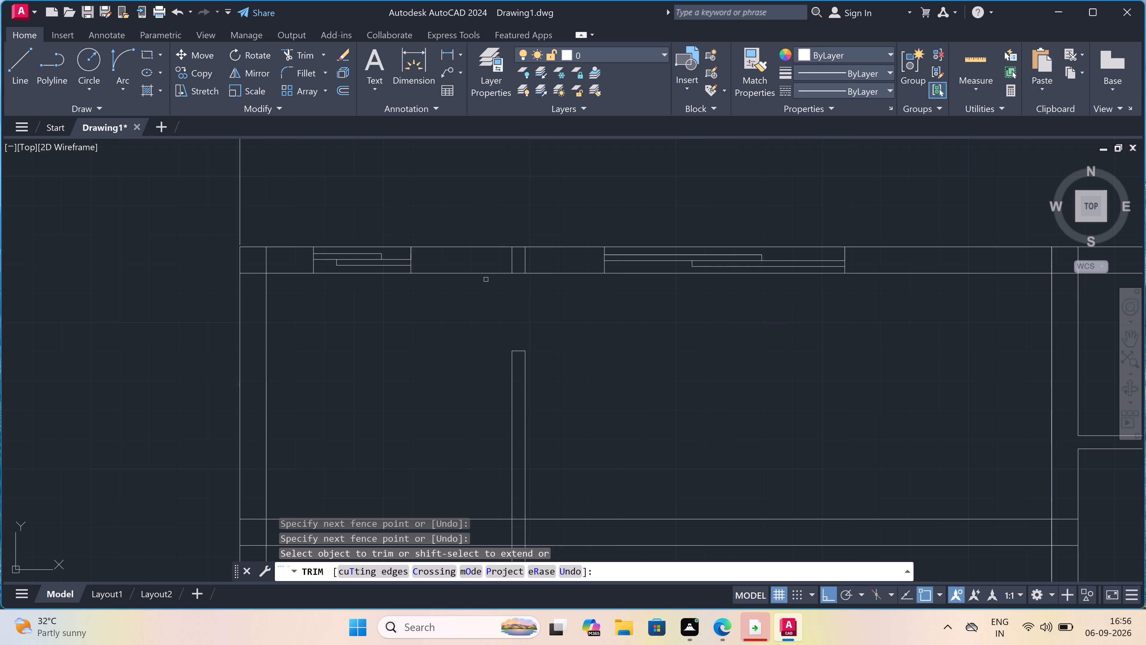
{"action": "key", "text": "Escape"}
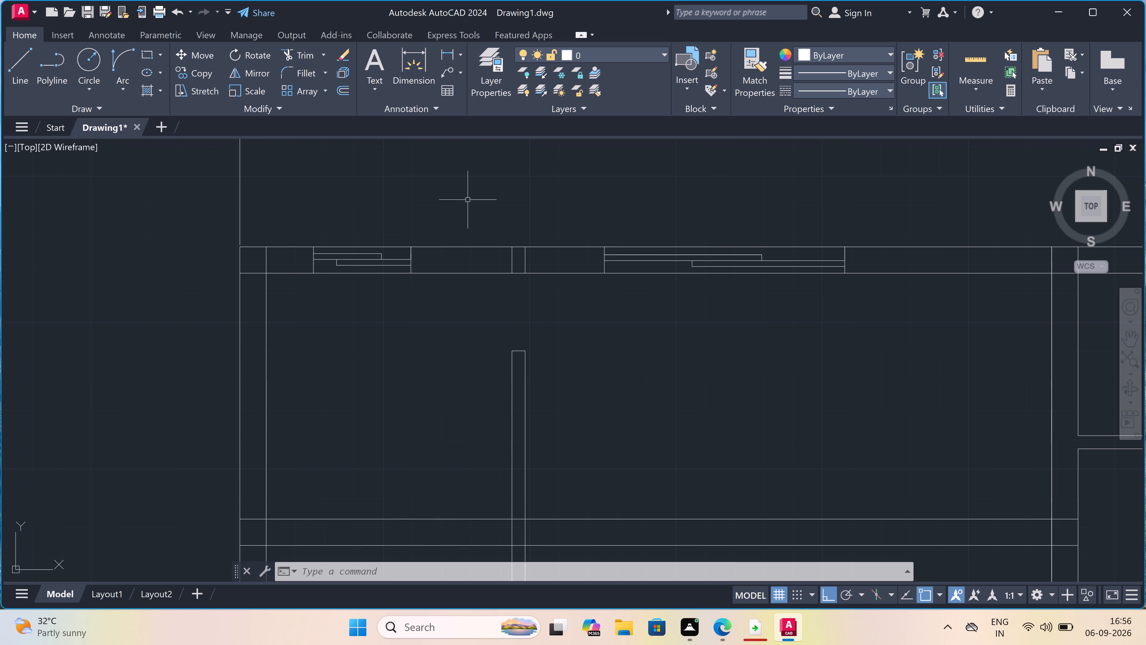
Draw a vertical jamb line across the horizontal wall below the middle room, at the midpoint of the wall's lower line.
{"action": "type", "text": "l"}
{"action": "key", "text": "space"}
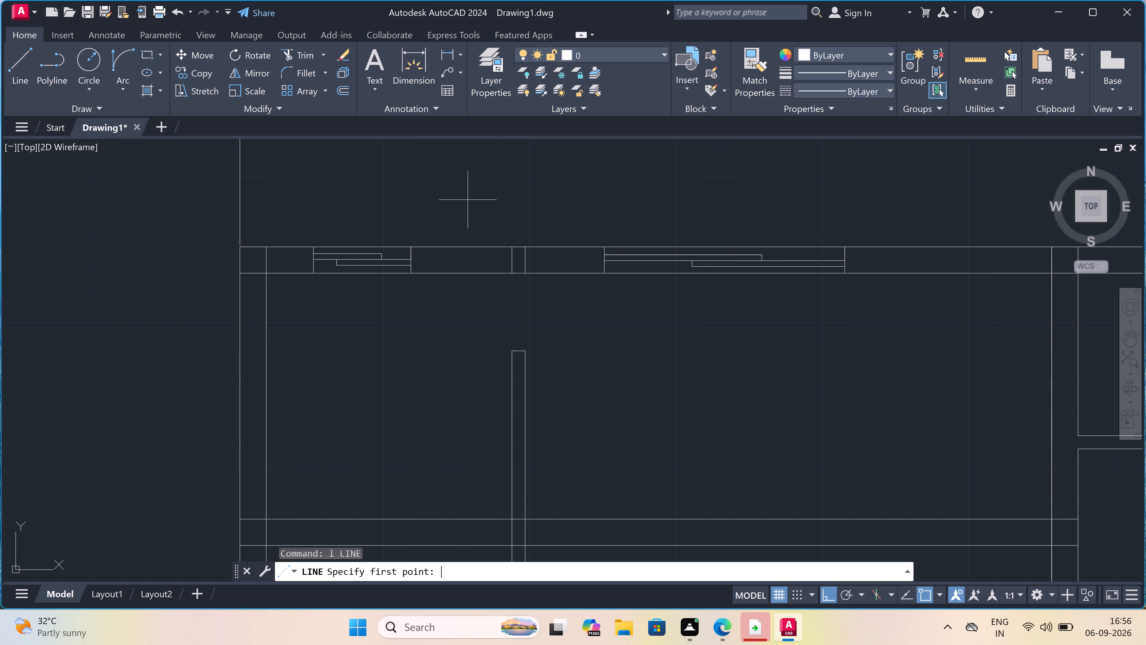
{"action": "scroll", "coordinate": [468, 200], "scroll_direction": "down", "scroll_amount": 4}
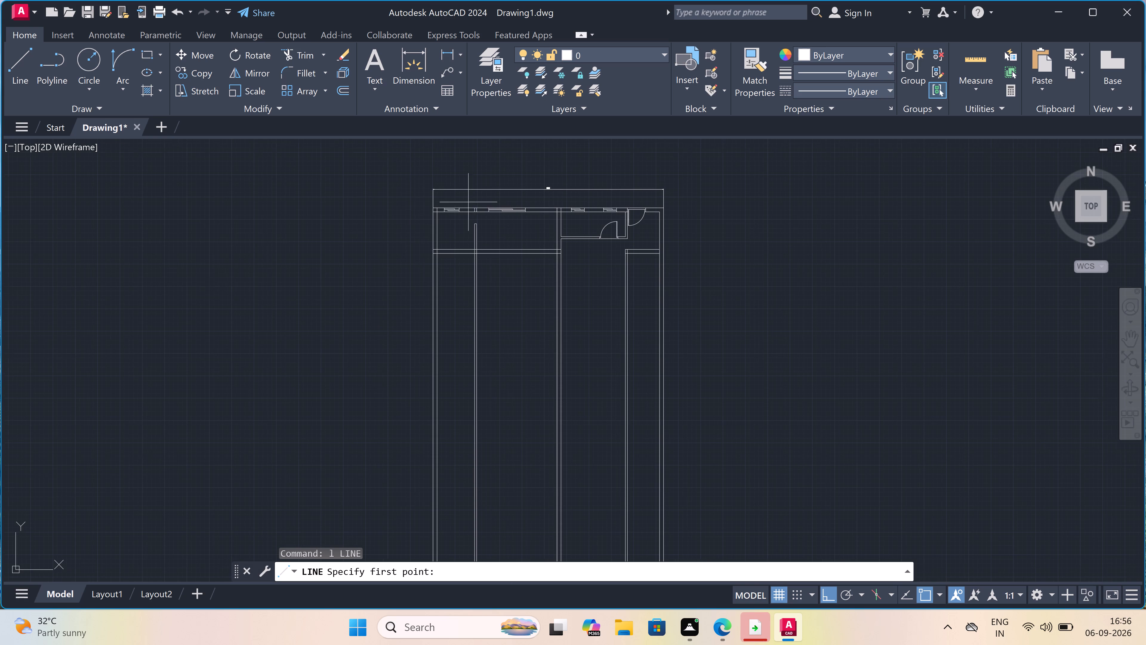
{"action": "scroll", "coordinate": [494, 232], "scroll_direction": "up", "scroll_amount": 4}
{"action": "scroll", "coordinate": [490, 234], "scroll_direction": "down", "scroll_amount": 2}
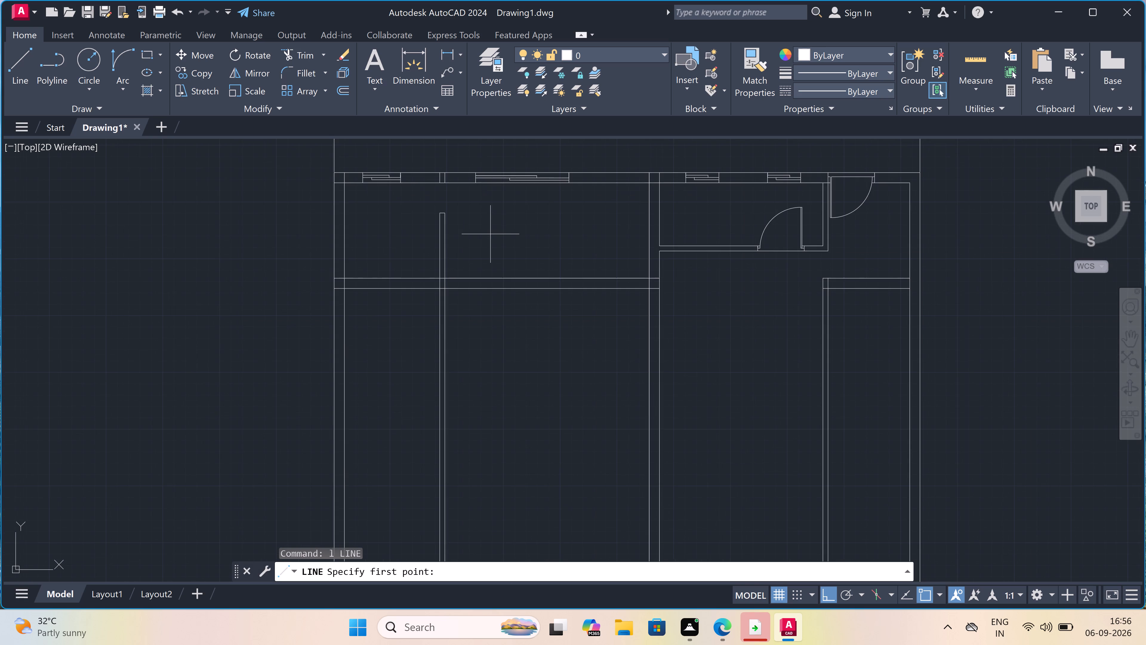
{"action": "scroll", "coordinate": [489, 234], "scroll_direction": "up", "scroll_amount": 1}
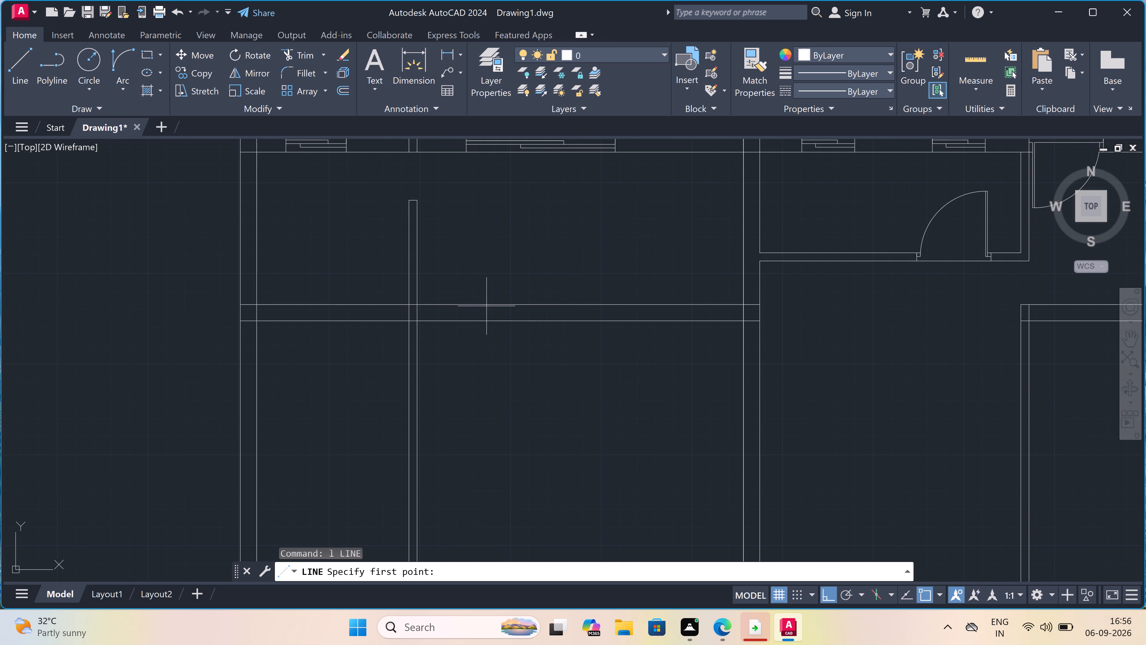
{"action": "left_click", "coordinate": [500, 318]}
{"action": "left_click", "coordinate": [503, 304]}
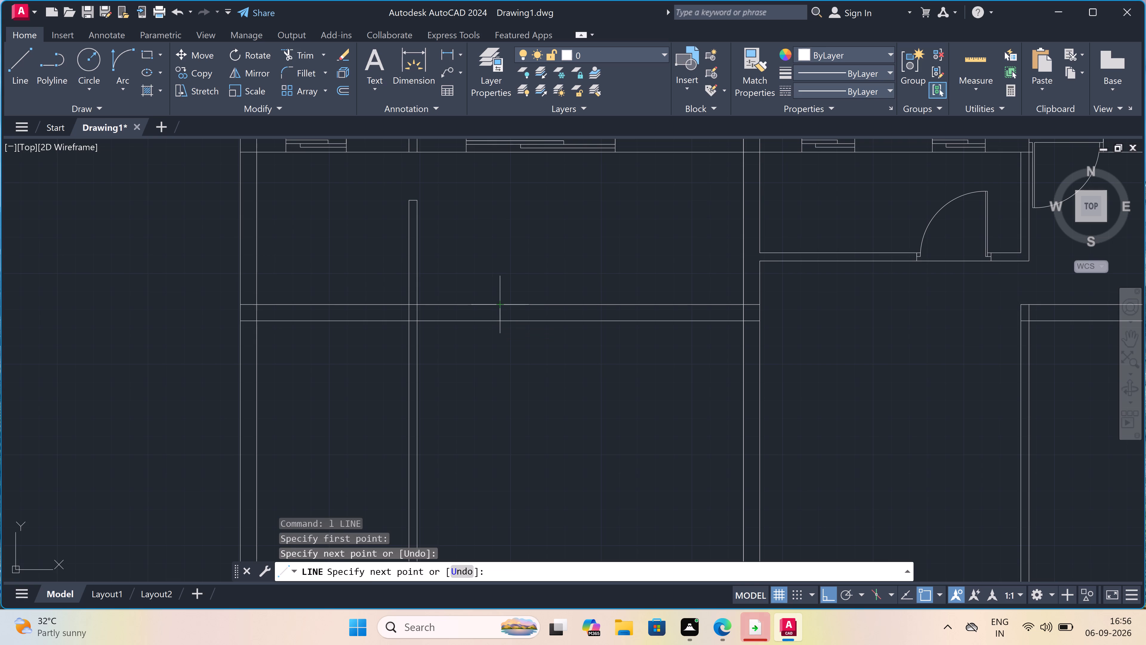
{"action": "key", "text": "Escape"}
From the jamb line's midpoint, draw a 2" line to the right and a door leaf 3' high and 1" thick above it.
{"action": "scroll", "coordinate": [503, 300], "scroll_direction": "up", "scroll_amount": 2}
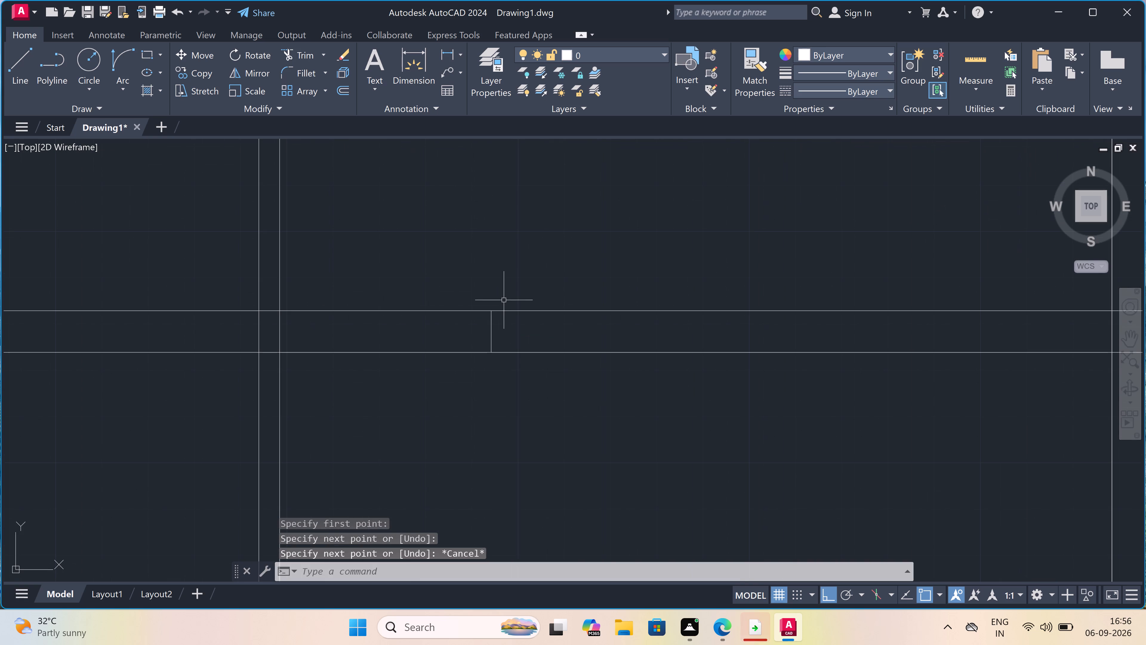
{"action": "type", "text": "l"}
{"action": "key", "text": "space"}
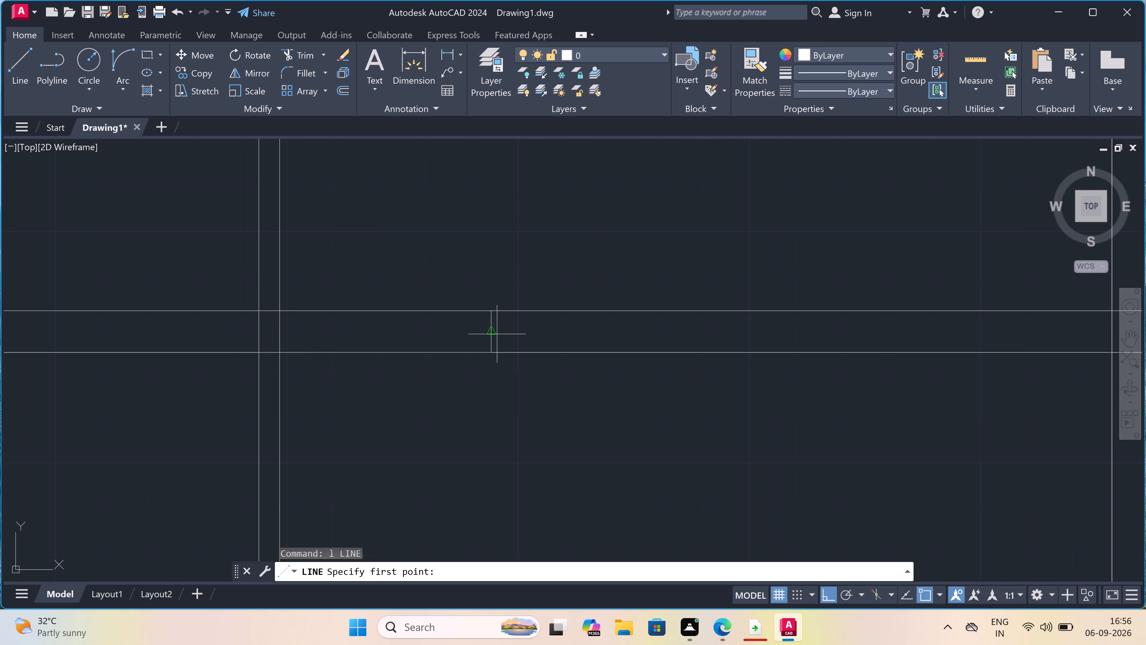
{"action": "double_click", "coordinate": [494, 333]}
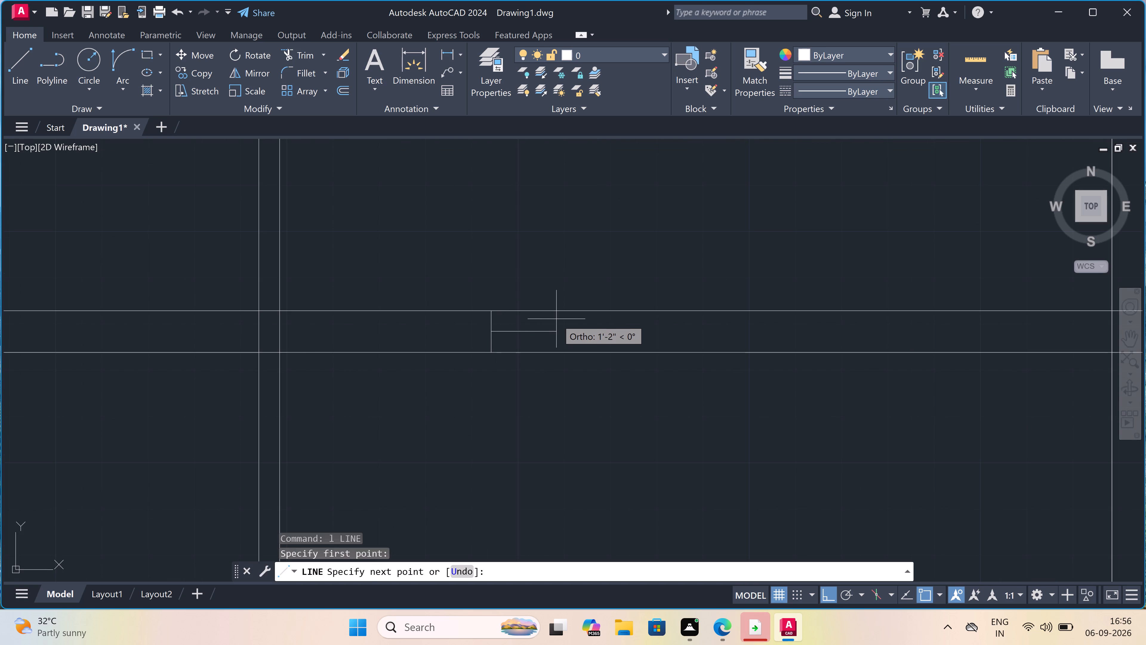
{"action": "type", "text": "2\""}
{"action": "key", "text": "space"}
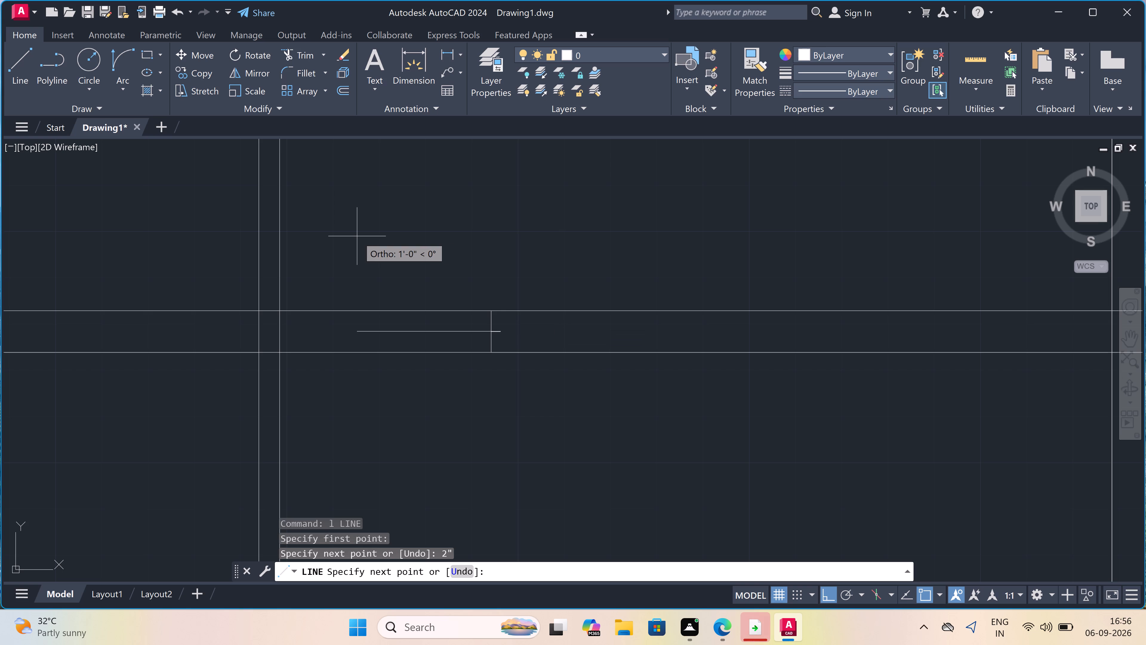
{"action": "type", "text": "3'"}
{"action": "key", "text": "space"}
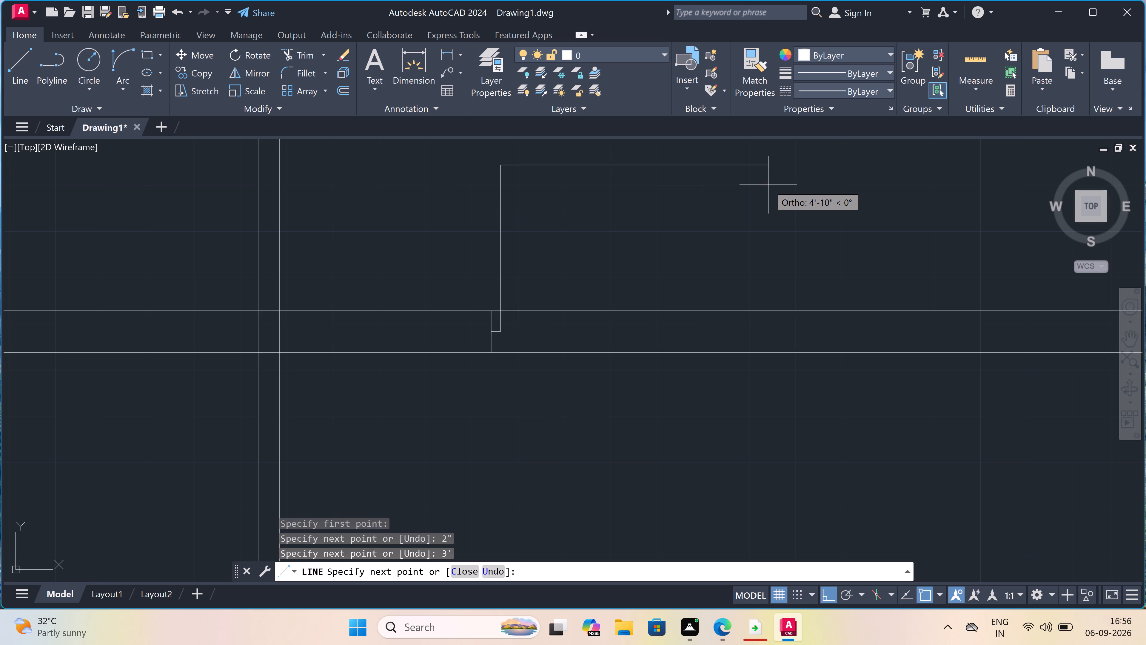
{"action": "type", "text": "2\""}
{"action": "key", "text": "space"}
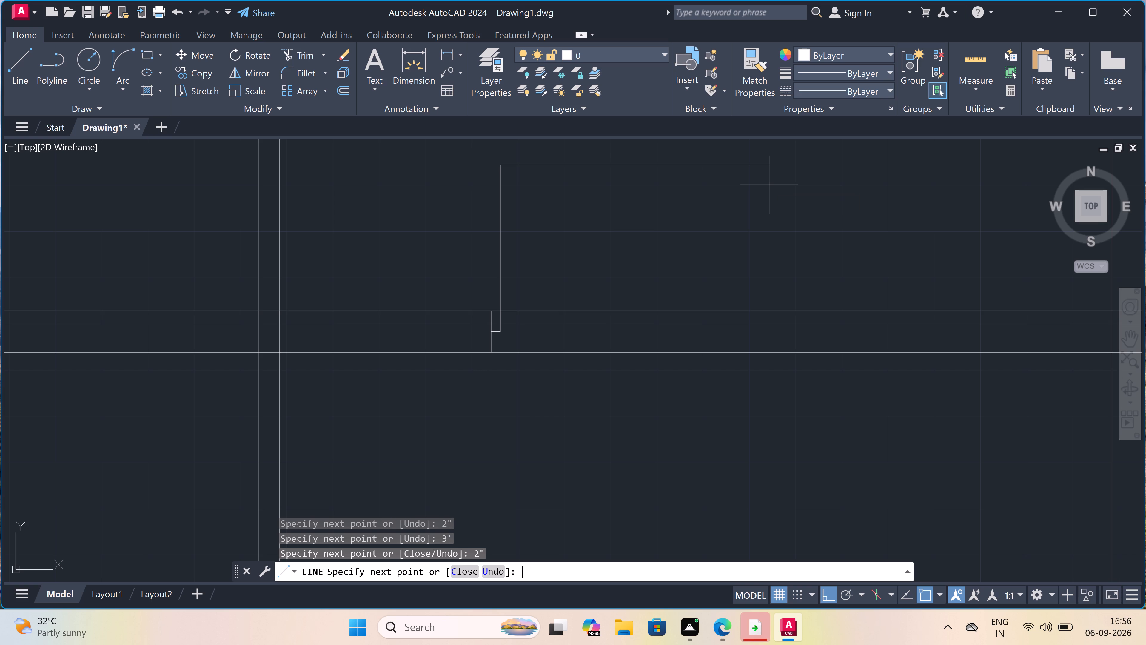
{"action": "key", "text": "BackSpace"}
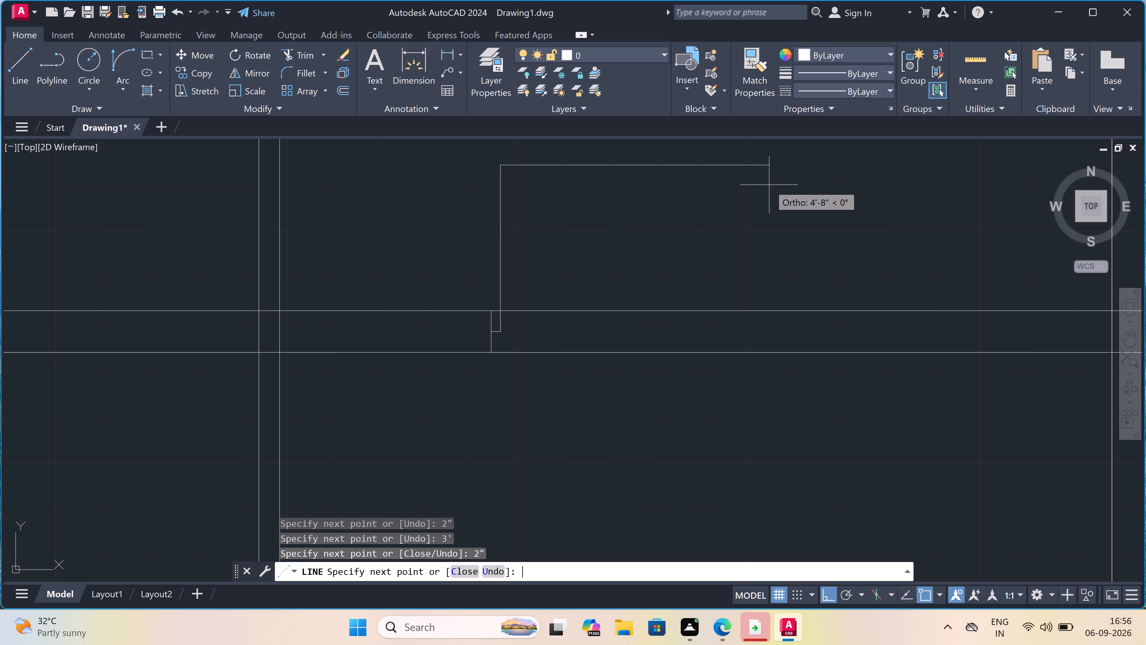
{"action": "key", "text": "ctrl+z"}
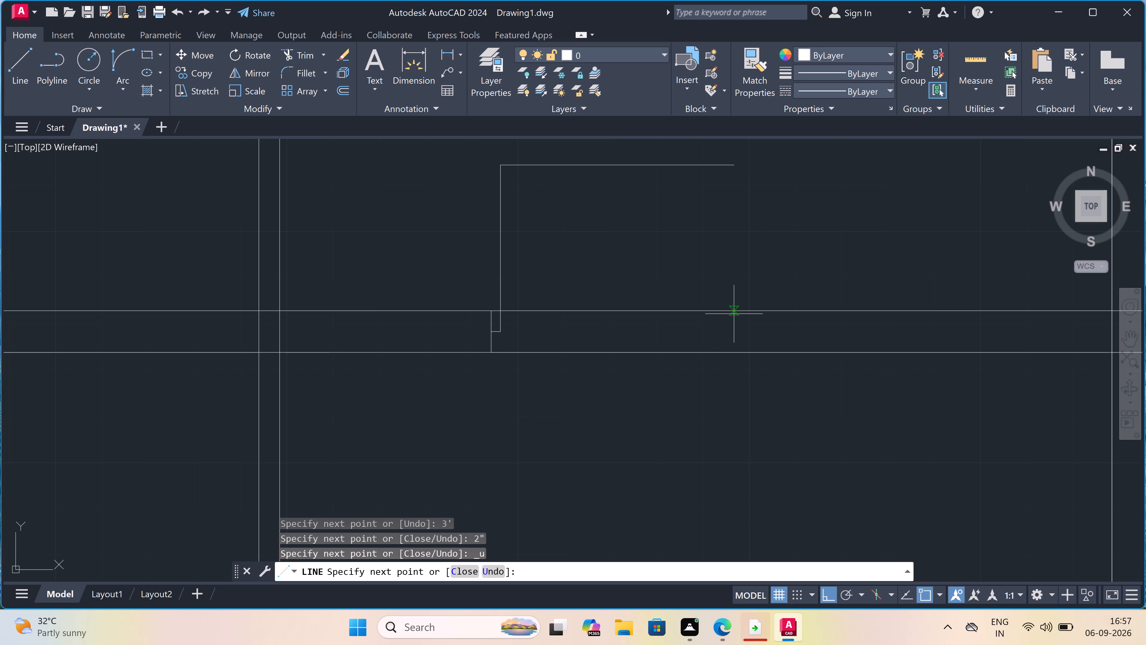
{"action": "type", "text": "1\""}
{"action": "key", "text": "space"}
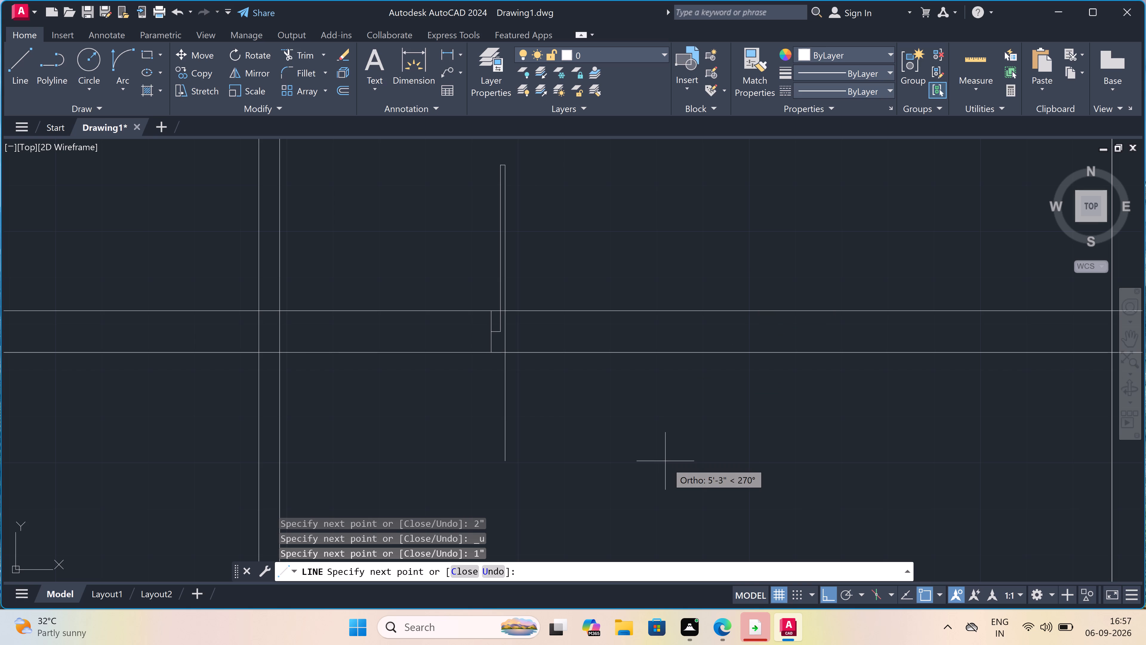
{"action": "type", "text": "3'"}
{"action": "key", "text": "space"}
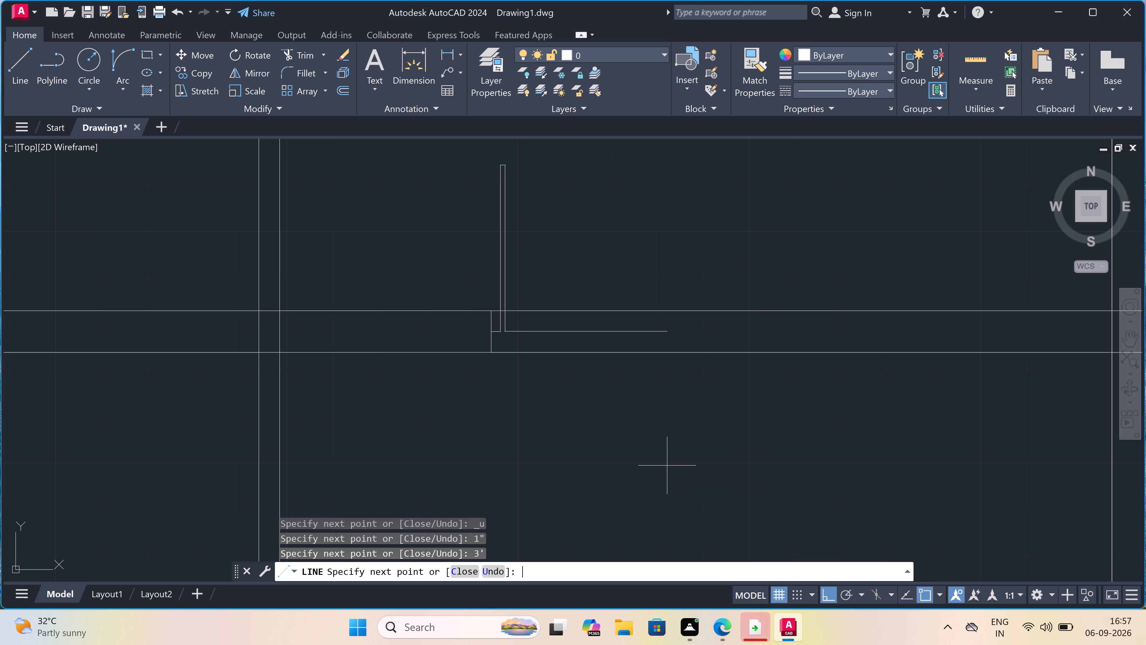
Draw a 3' line rightward from the leaf's base and a far jamb line across the wall at its end.
{"action": "type", "text": "3'"}
{"action": "key", "text": "space"}
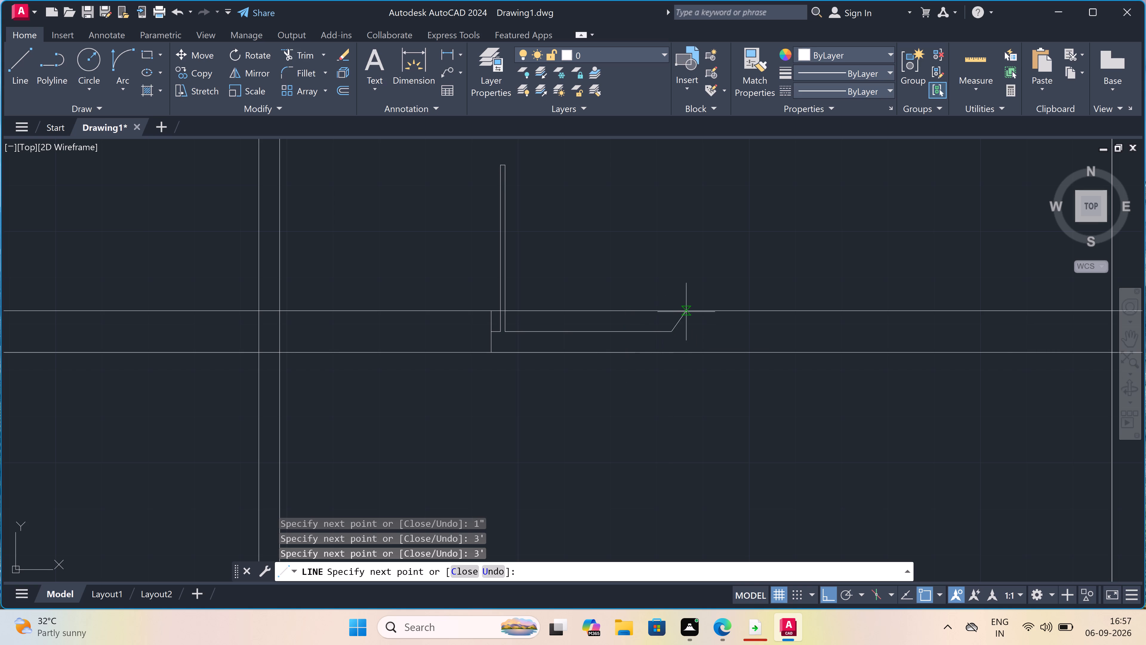
{"action": "scroll", "coordinate": [687, 312], "scroll_direction": "up", "scroll_amount": 1}
{"action": "left_click", "coordinate": [660, 308]}
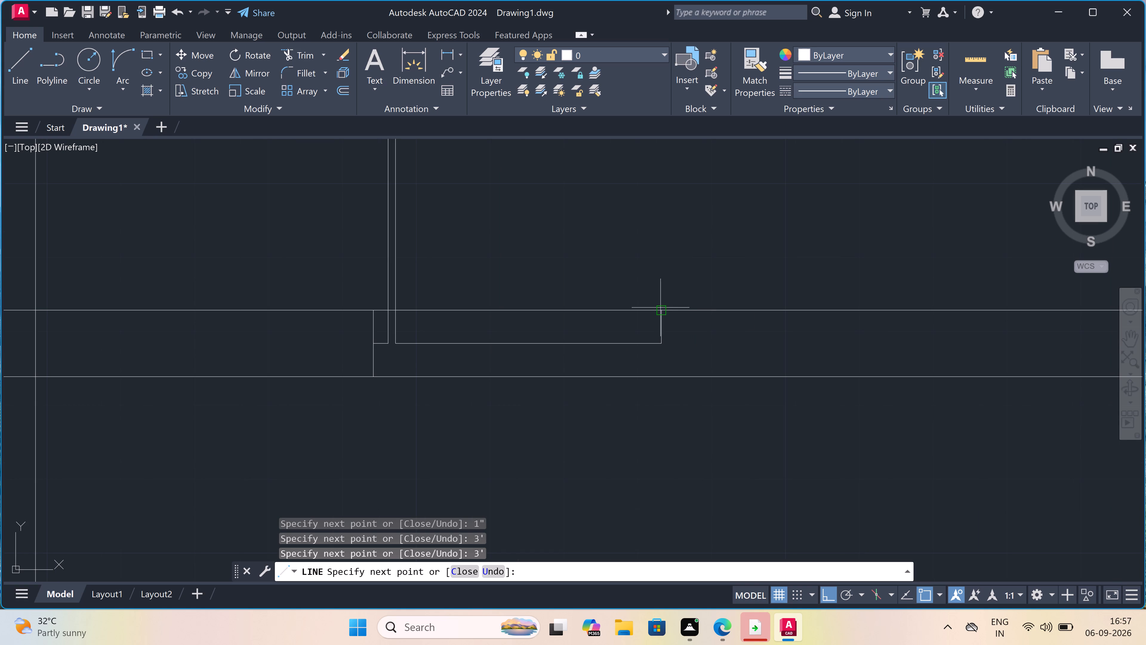
{"action": "left_click", "coordinate": [661, 372]}
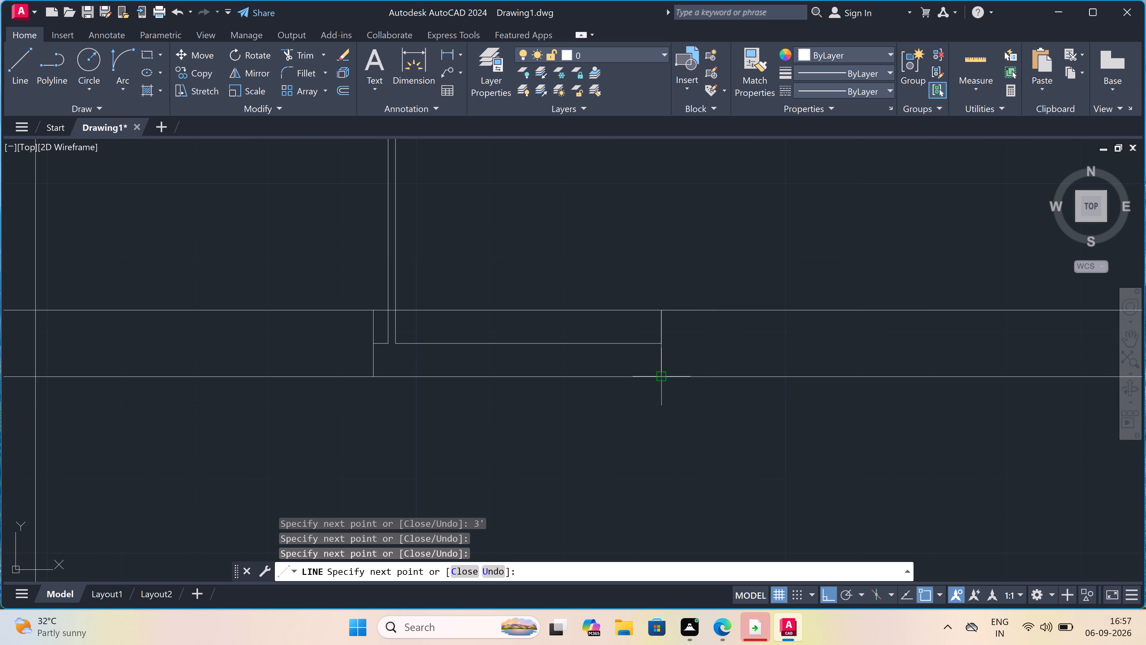
{"action": "key", "text": "Escape"}
Draw the door's swing arc from the leaf's top right corner to the right end of the 3' base line, starting horizontally.
{"action": "left_click", "coordinate": [120, 84]}
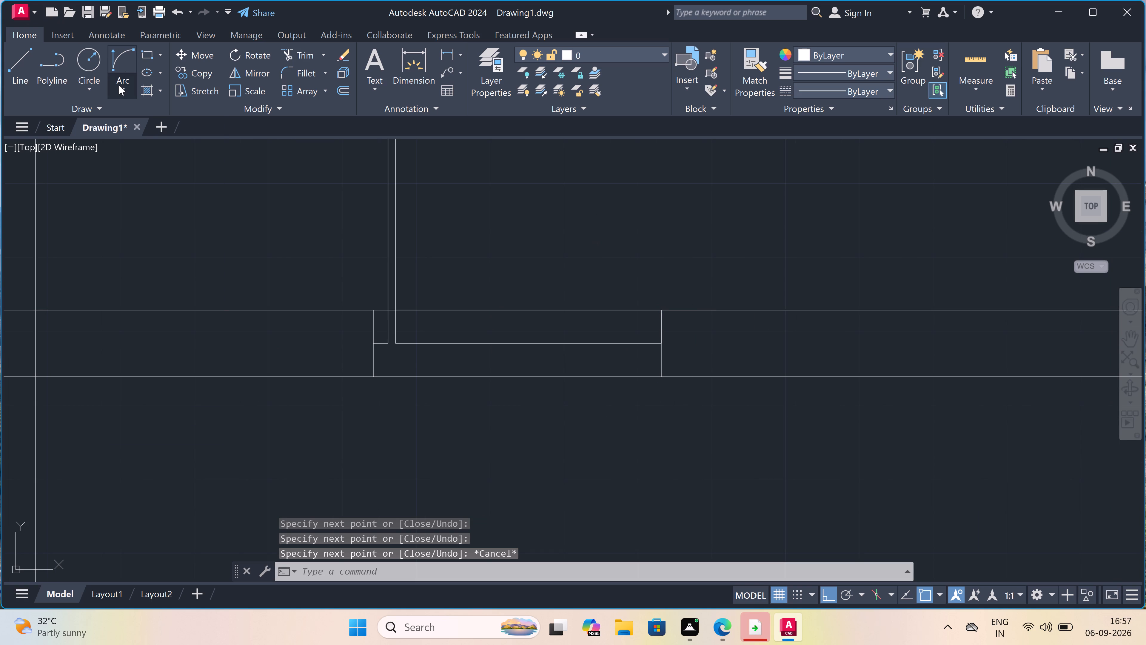
{"action": "left_click", "coordinate": [172, 267]}
{"action": "scroll", "coordinate": [301, 264], "scroll_direction": "down", "scroll_amount": 2}
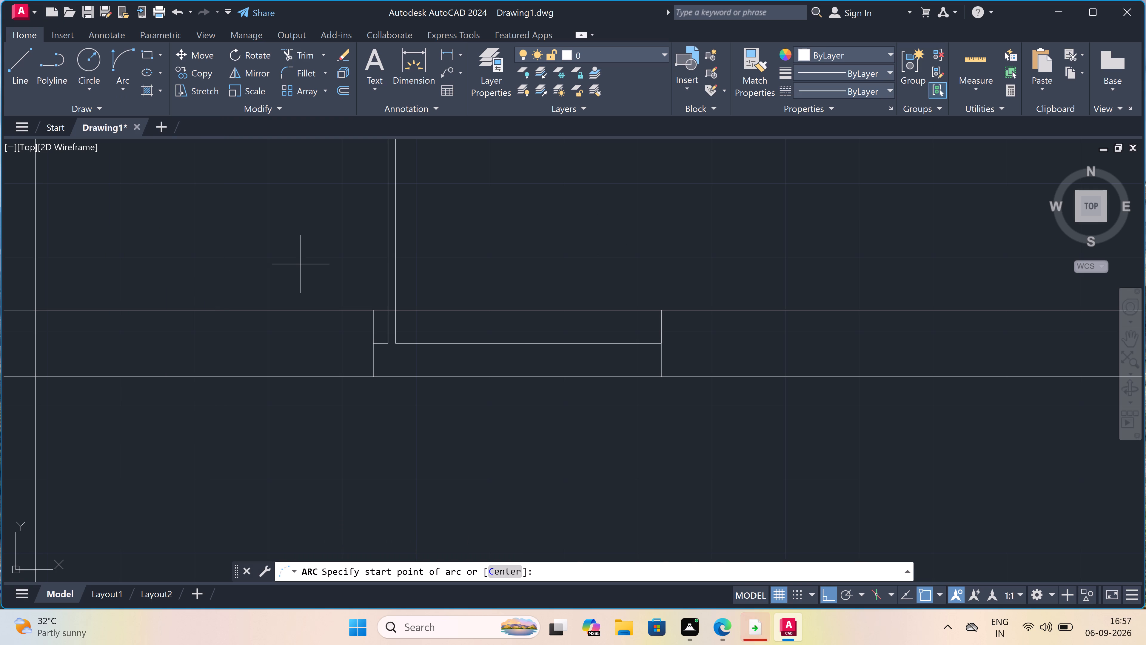
{"action": "scroll", "coordinate": [303, 215], "scroll_direction": "up", "scroll_amount": 2}
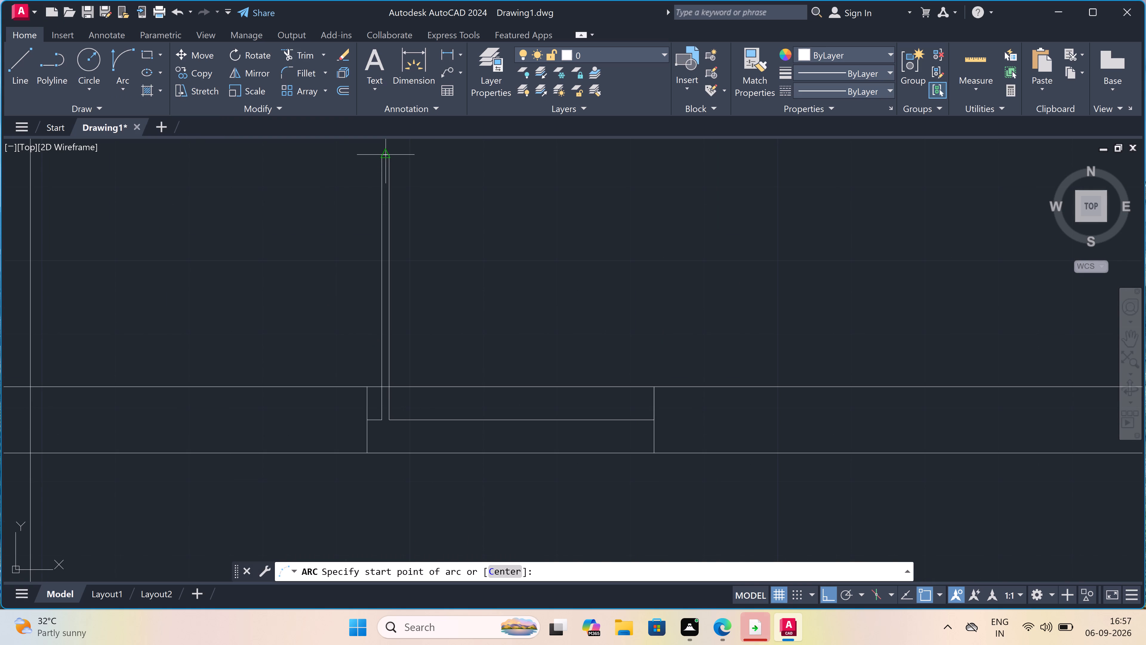
{"action": "left_click_drag", "start_coordinate": [387, 158], "coordinate": [390, 161]}
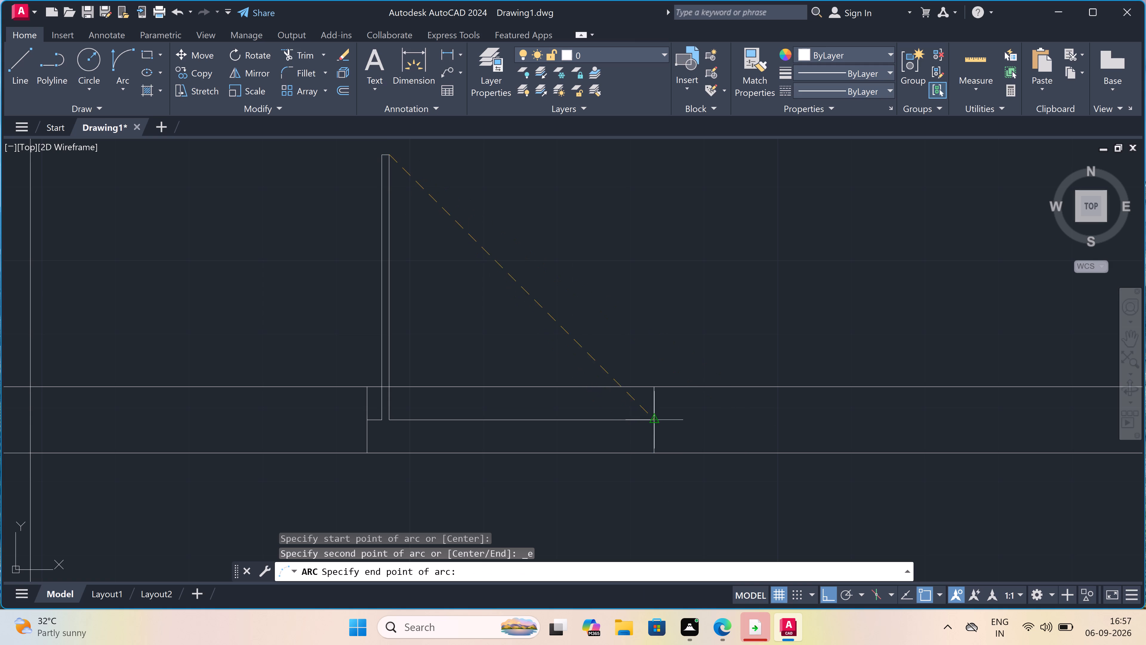
{"action": "double_click", "coordinate": [653, 419]}
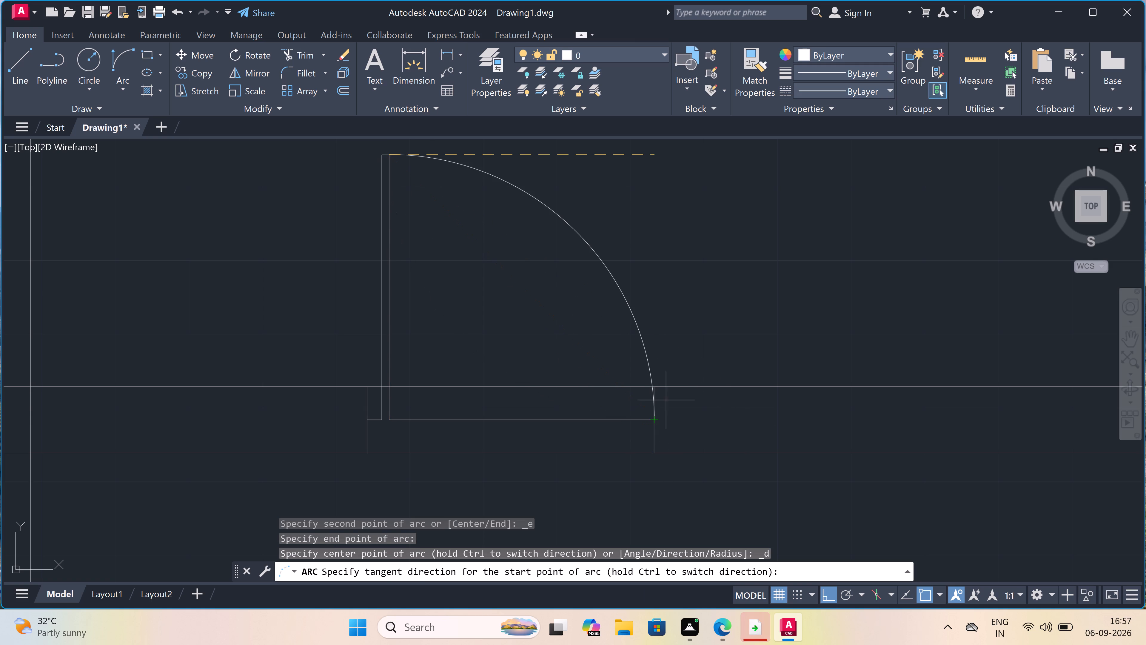
{"action": "left_click", "coordinate": [701, 333]}
Trim away the upper half of the far jamb line, between the arc's end and the wall's upper line.
{"action": "scroll", "coordinate": [657, 429], "scroll_direction": "up", "scroll_amount": 3}
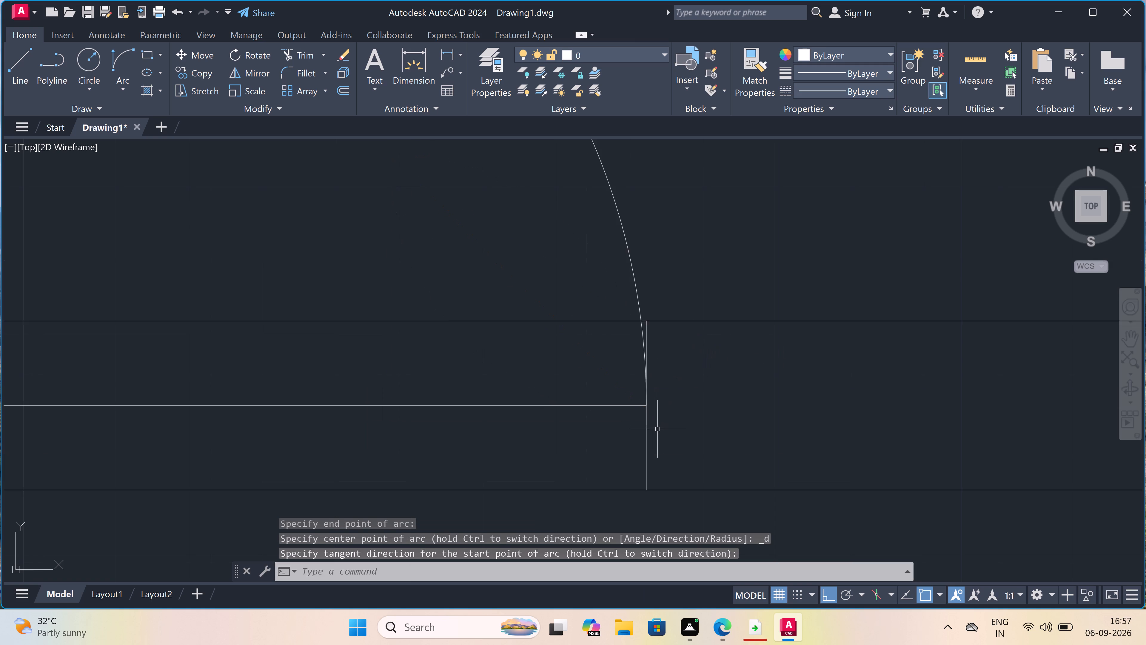
{"action": "scroll", "coordinate": [657, 429], "scroll_direction": "up", "scroll_amount": 1}
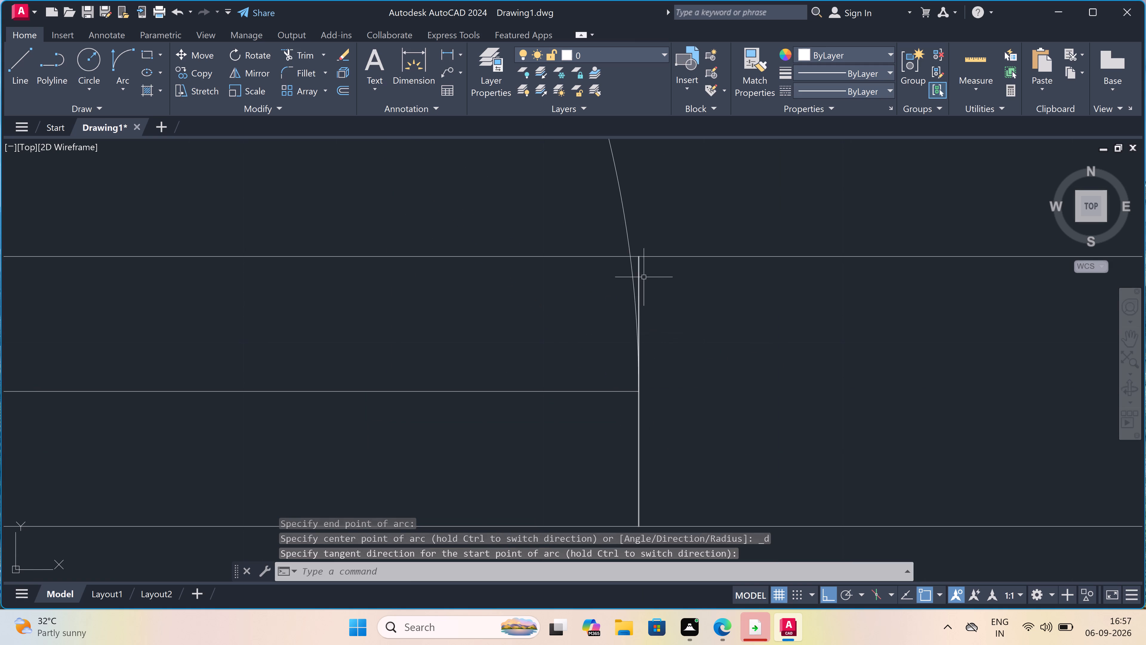
{"action": "scroll", "coordinate": [689, 279], "scroll_direction": "up", "scroll_amount": 1}
{"action": "type", "text": "tr"}
{"action": "key", "text": "space"}
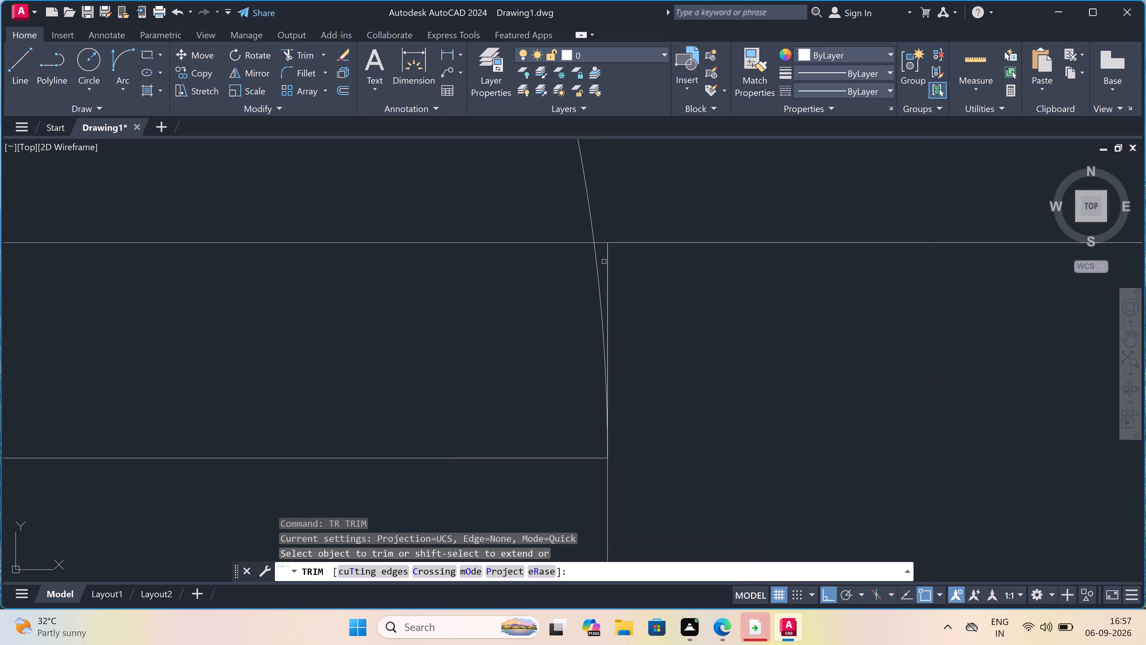
{"action": "left_click", "coordinate": [610, 259]}
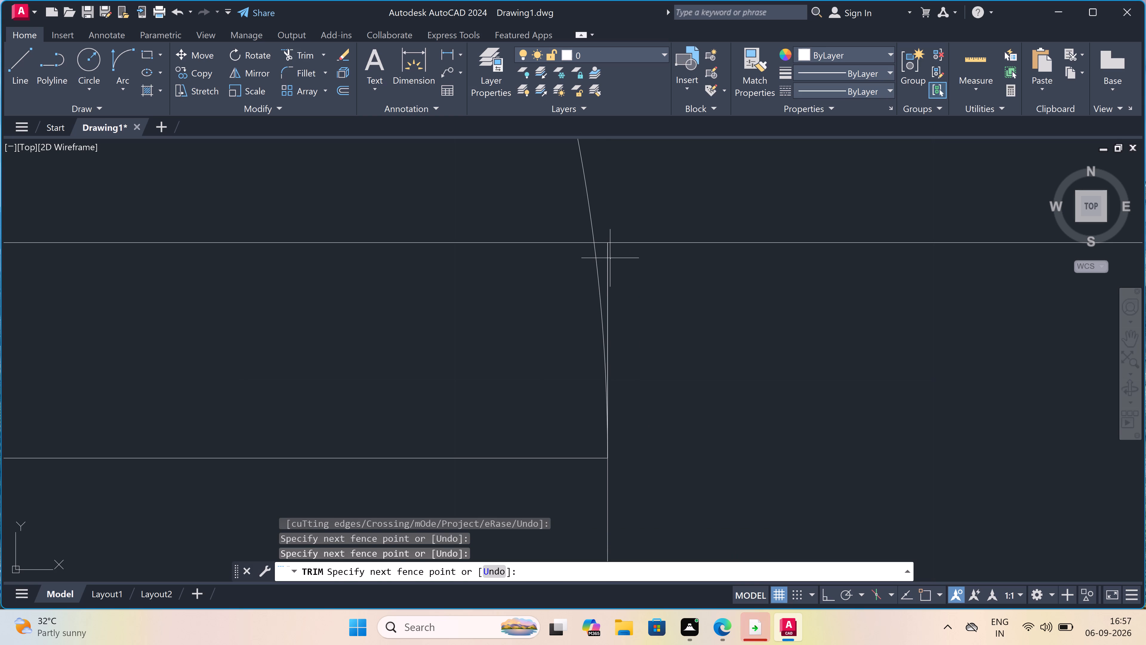
{"action": "left_click", "coordinate": [609, 257]}
{"action": "triple_click", "coordinate": [608, 256]}
{"action": "left_click", "coordinate": [608, 256]}
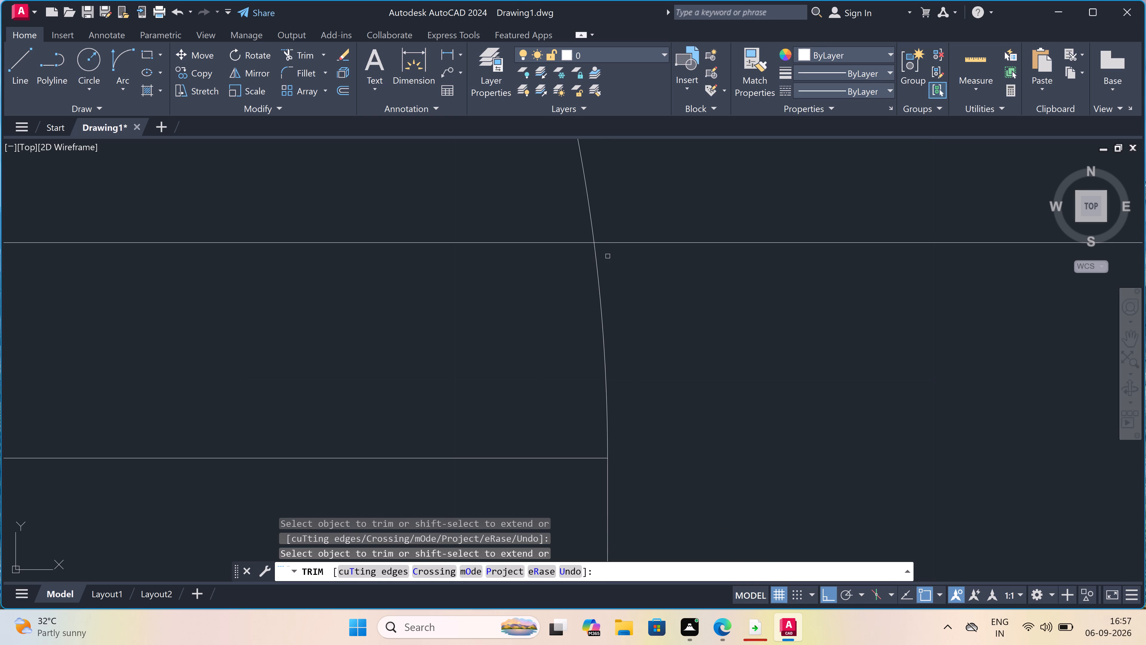
{"action": "key", "text": "Escape"}
Extend the short 2" line at the first jamb across the base of the door leaf.
{"action": "scroll", "coordinate": [608, 256], "scroll_direction": "down", "scroll_amount": 4}
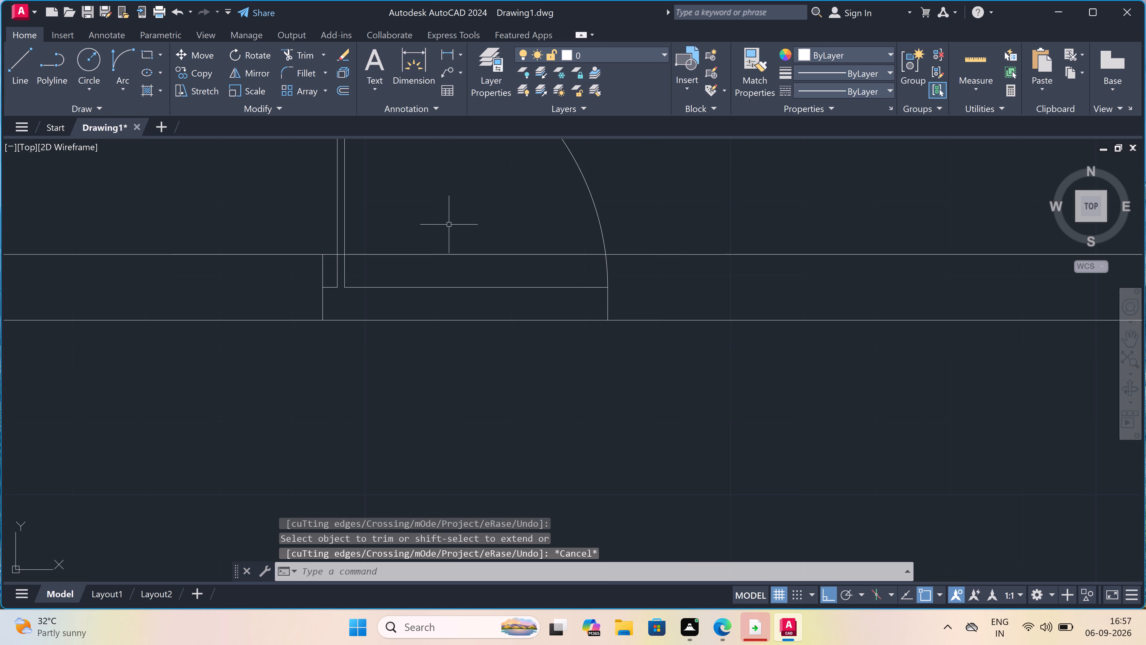
{"action": "scroll", "coordinate": [315, 265], "scroll_direction": "up", "scroll_amount": 3}
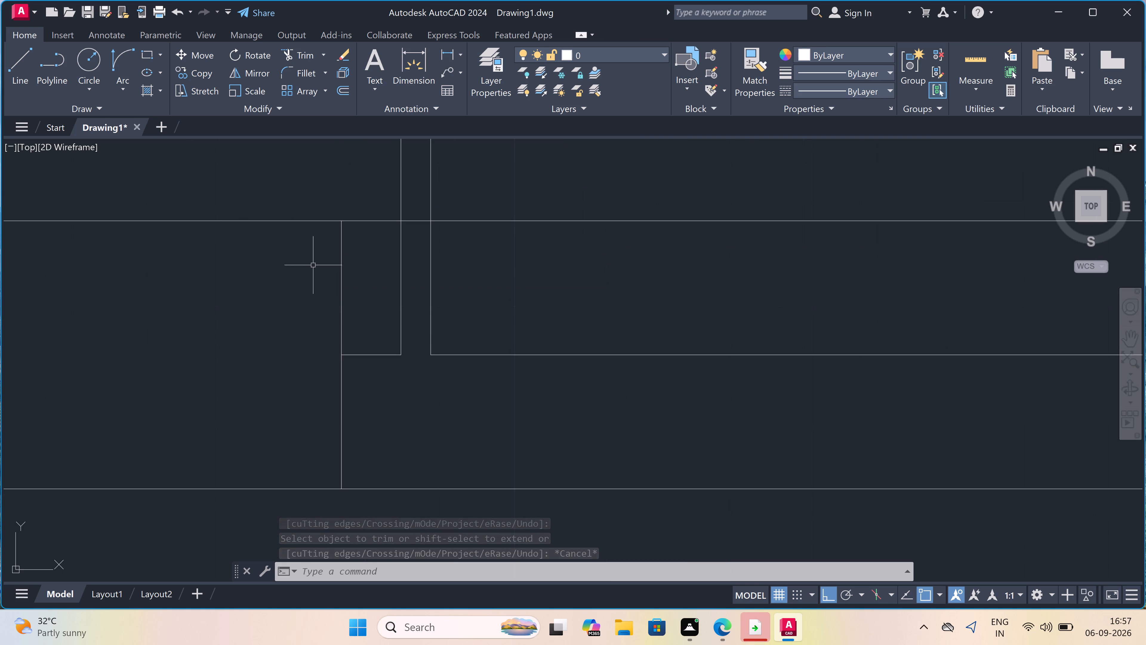
{"action": "type", "text": "ex"}
{"action": "key", "text": "space"}
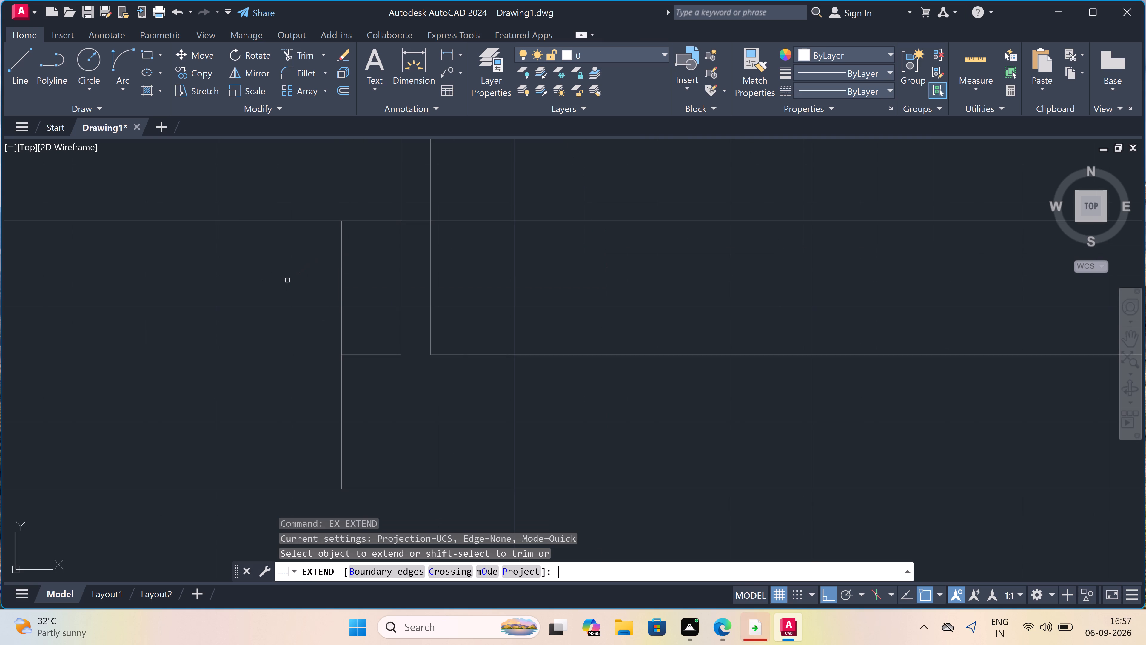
{"action": "left_click", "coordinate": [384, 354]}
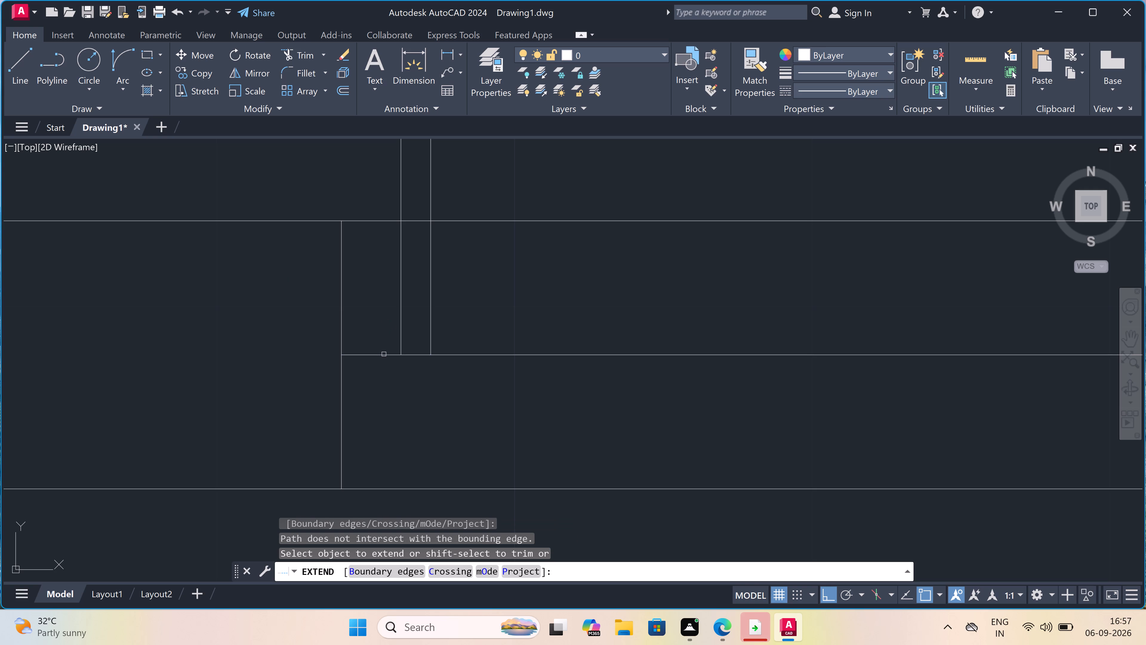
{"action": "key", "text": "Escape"}
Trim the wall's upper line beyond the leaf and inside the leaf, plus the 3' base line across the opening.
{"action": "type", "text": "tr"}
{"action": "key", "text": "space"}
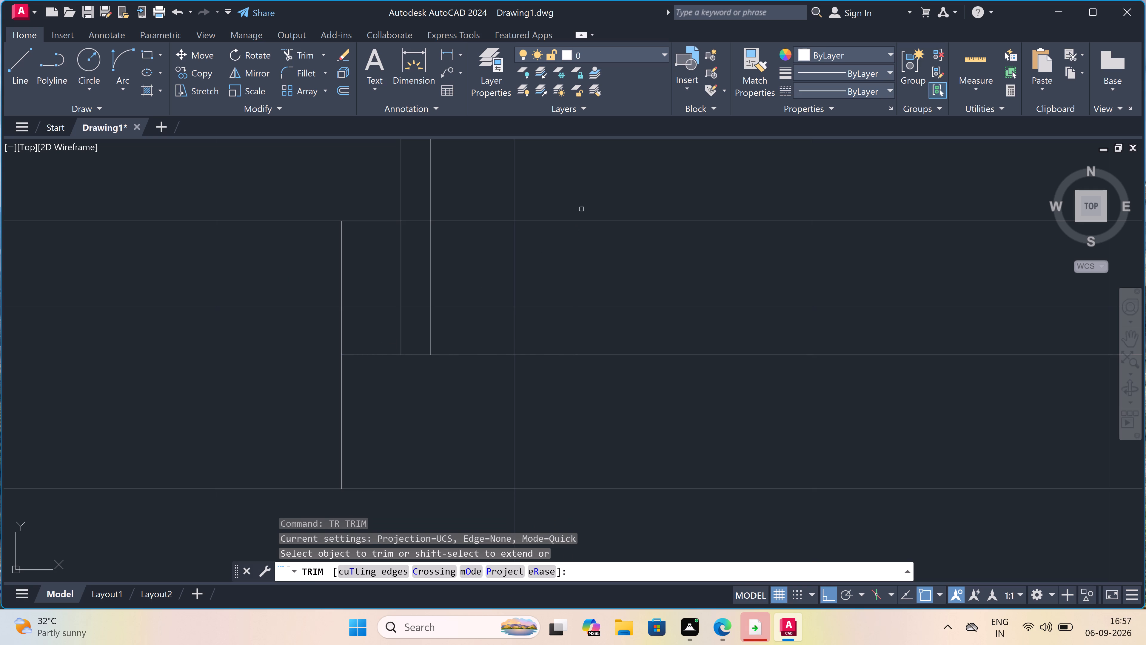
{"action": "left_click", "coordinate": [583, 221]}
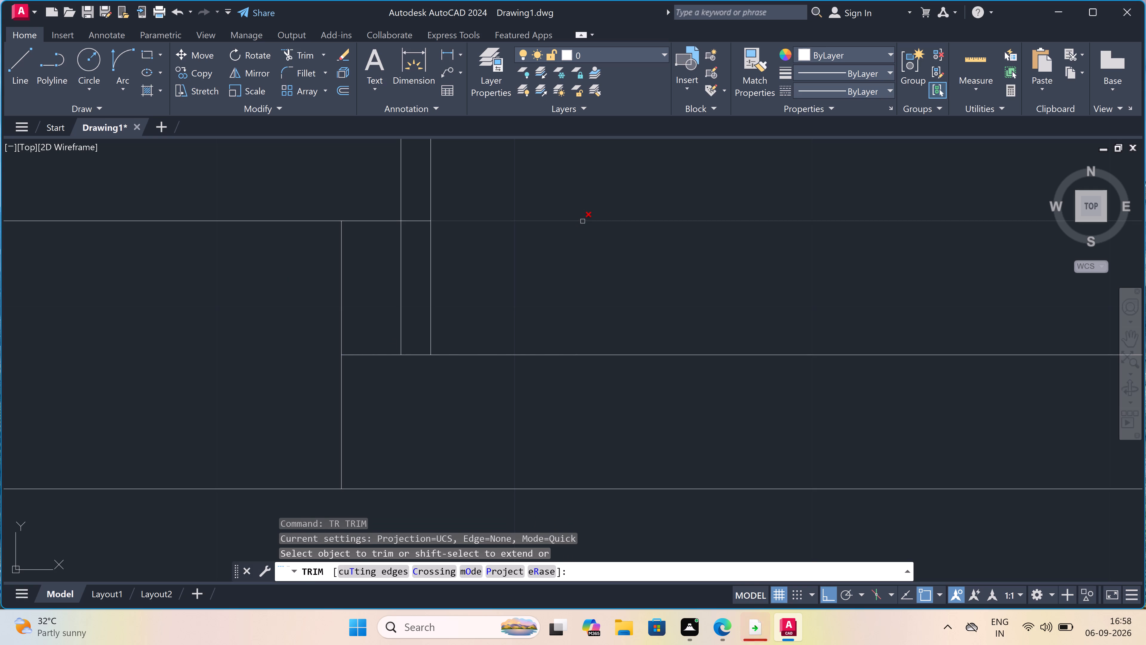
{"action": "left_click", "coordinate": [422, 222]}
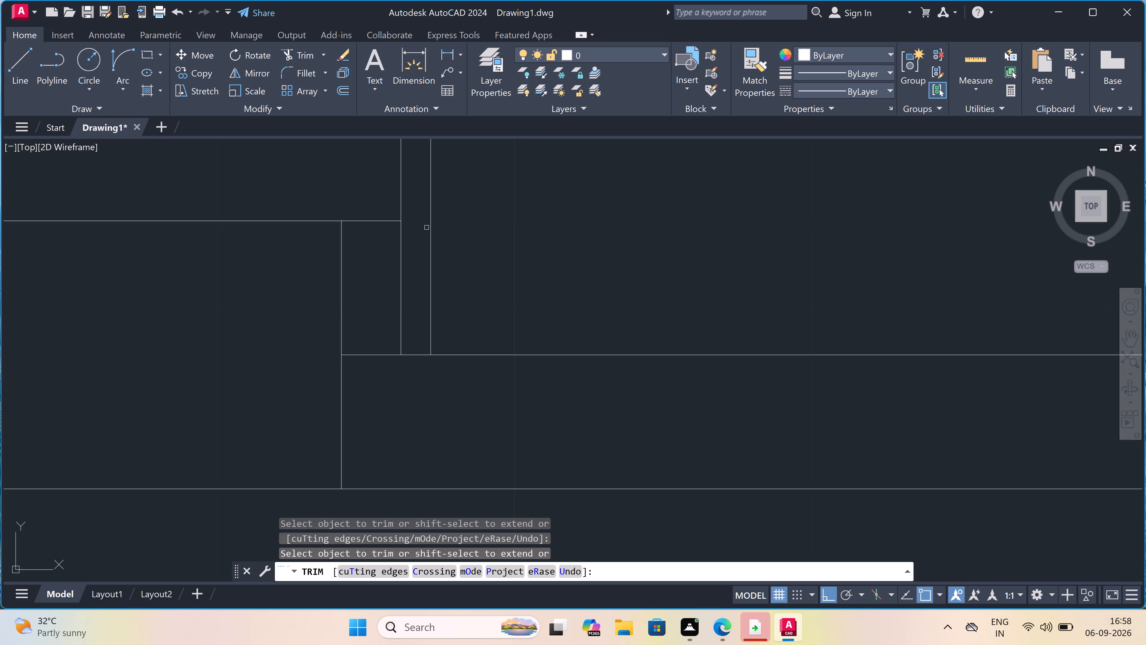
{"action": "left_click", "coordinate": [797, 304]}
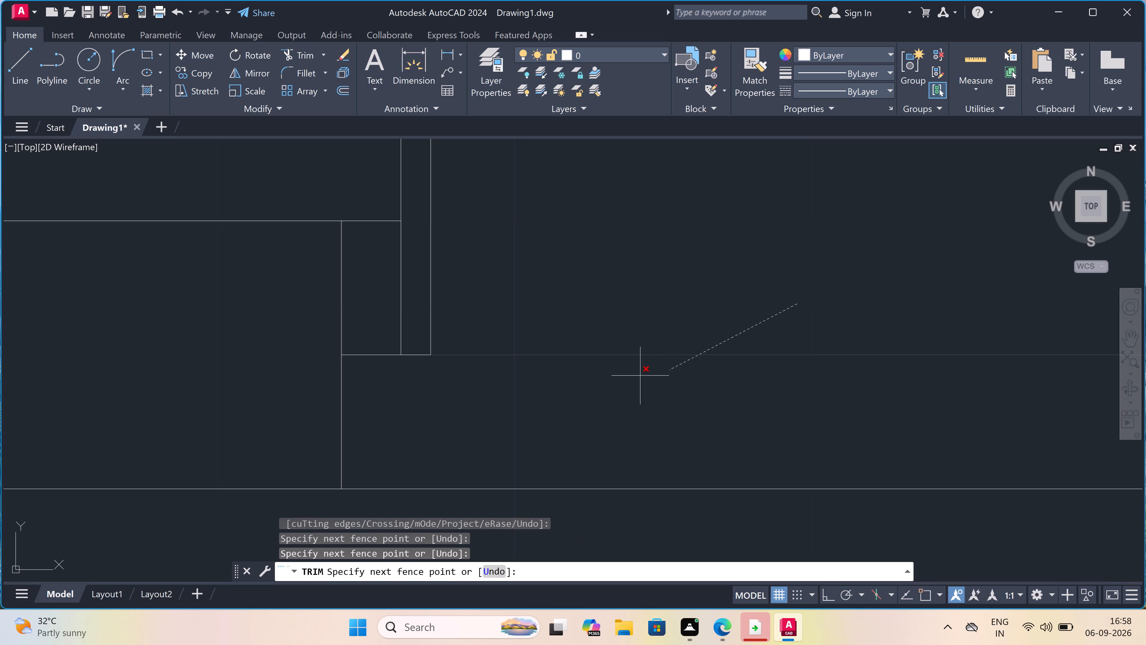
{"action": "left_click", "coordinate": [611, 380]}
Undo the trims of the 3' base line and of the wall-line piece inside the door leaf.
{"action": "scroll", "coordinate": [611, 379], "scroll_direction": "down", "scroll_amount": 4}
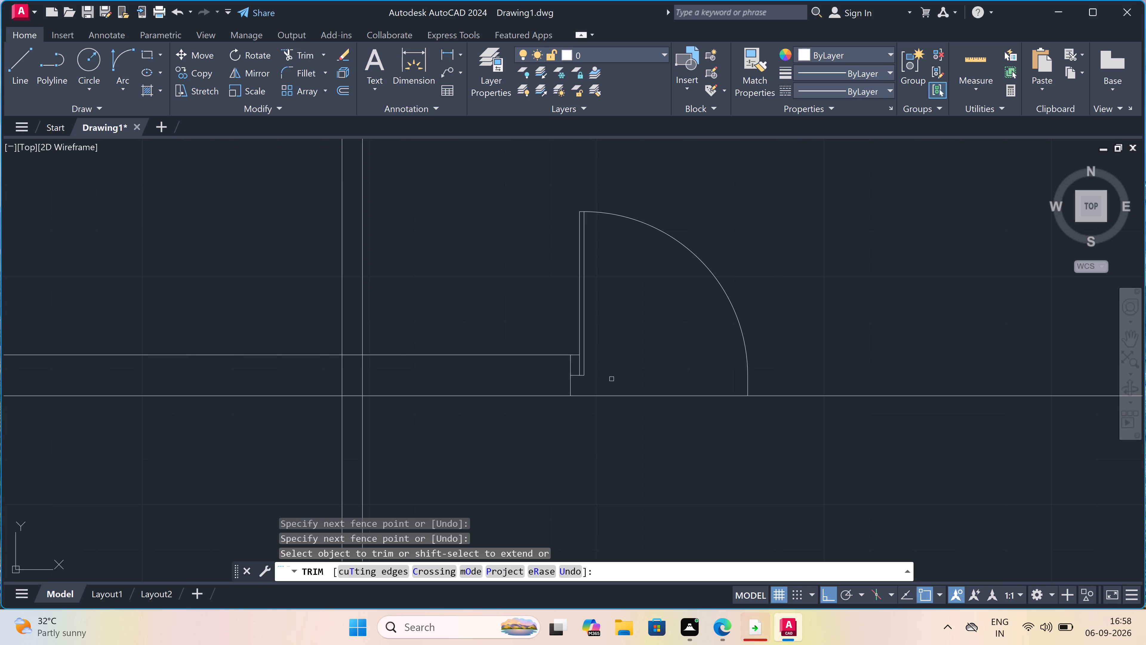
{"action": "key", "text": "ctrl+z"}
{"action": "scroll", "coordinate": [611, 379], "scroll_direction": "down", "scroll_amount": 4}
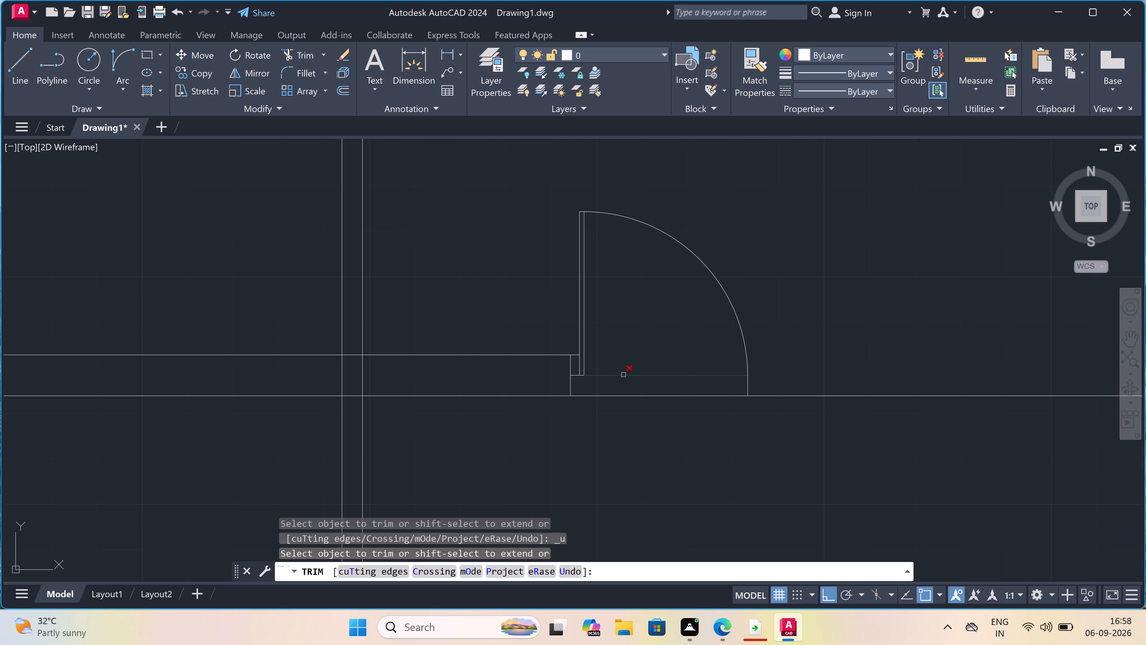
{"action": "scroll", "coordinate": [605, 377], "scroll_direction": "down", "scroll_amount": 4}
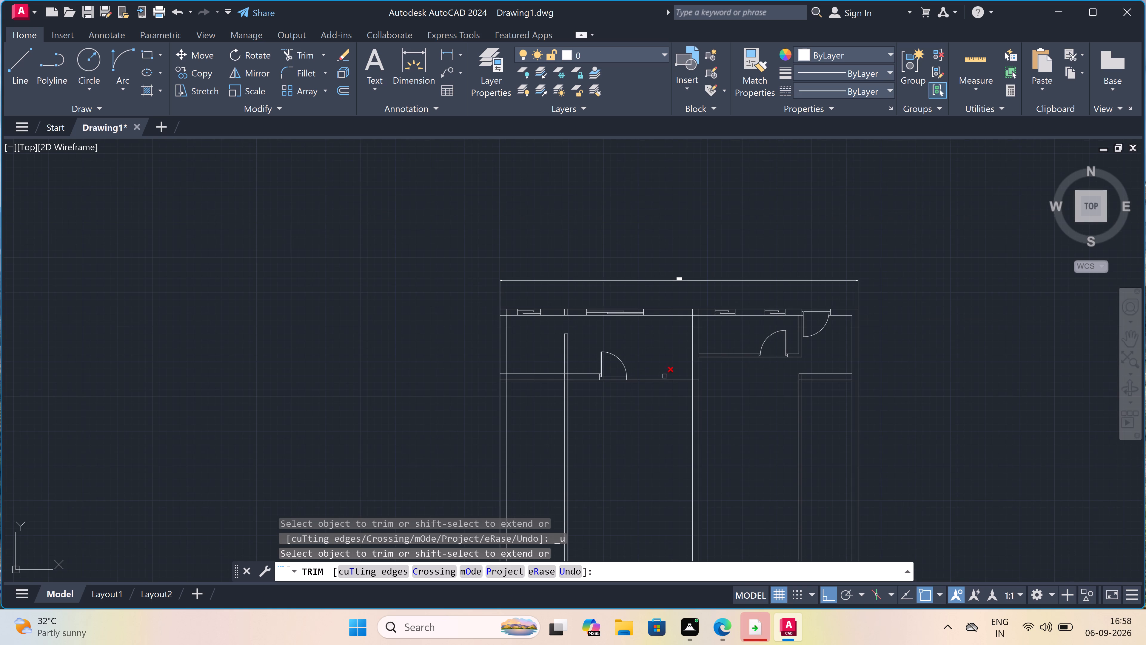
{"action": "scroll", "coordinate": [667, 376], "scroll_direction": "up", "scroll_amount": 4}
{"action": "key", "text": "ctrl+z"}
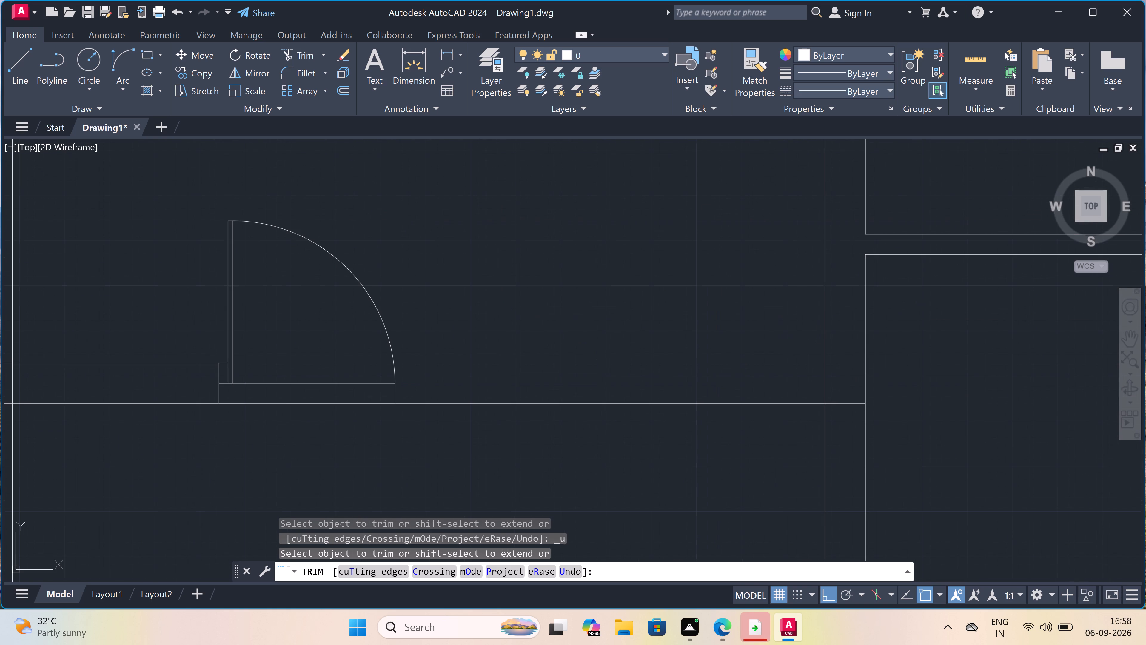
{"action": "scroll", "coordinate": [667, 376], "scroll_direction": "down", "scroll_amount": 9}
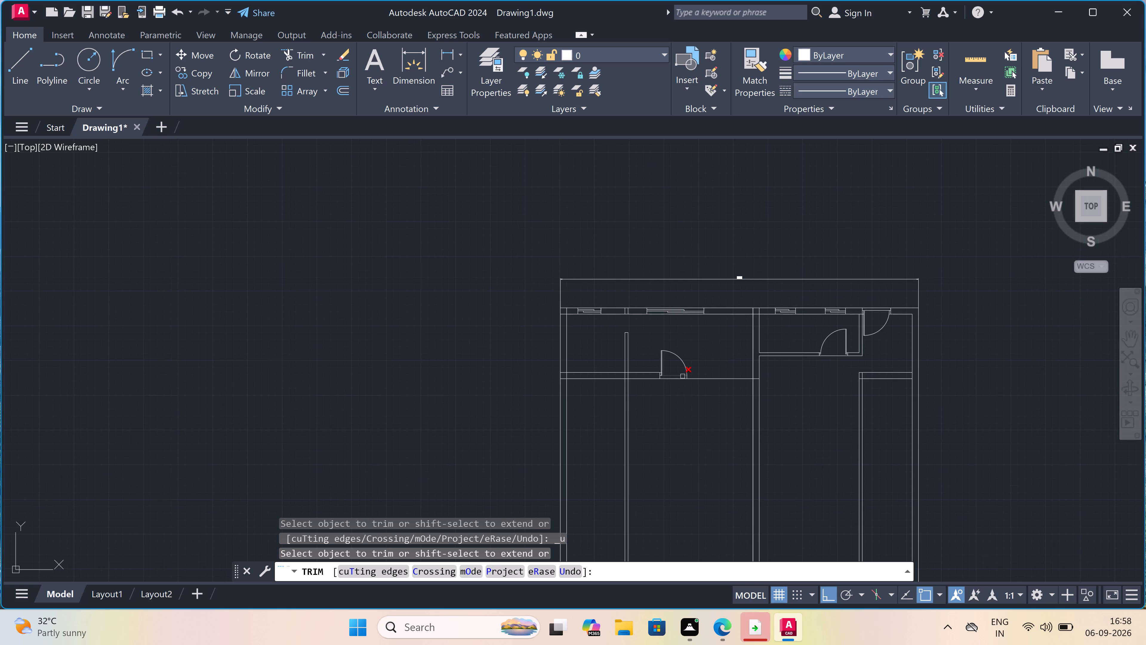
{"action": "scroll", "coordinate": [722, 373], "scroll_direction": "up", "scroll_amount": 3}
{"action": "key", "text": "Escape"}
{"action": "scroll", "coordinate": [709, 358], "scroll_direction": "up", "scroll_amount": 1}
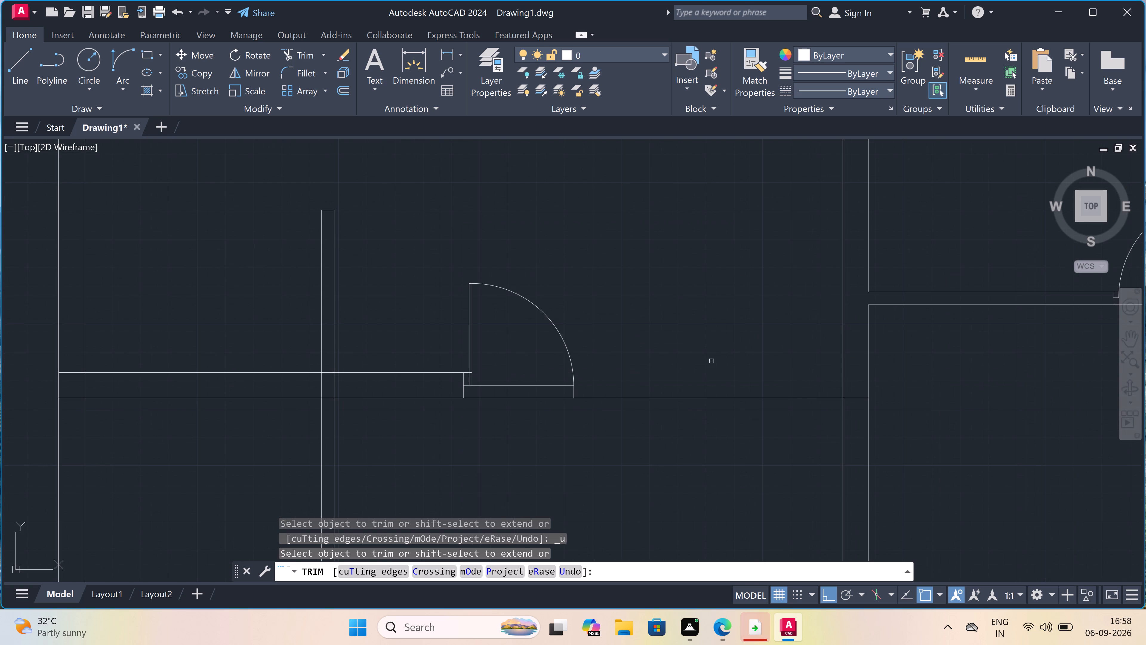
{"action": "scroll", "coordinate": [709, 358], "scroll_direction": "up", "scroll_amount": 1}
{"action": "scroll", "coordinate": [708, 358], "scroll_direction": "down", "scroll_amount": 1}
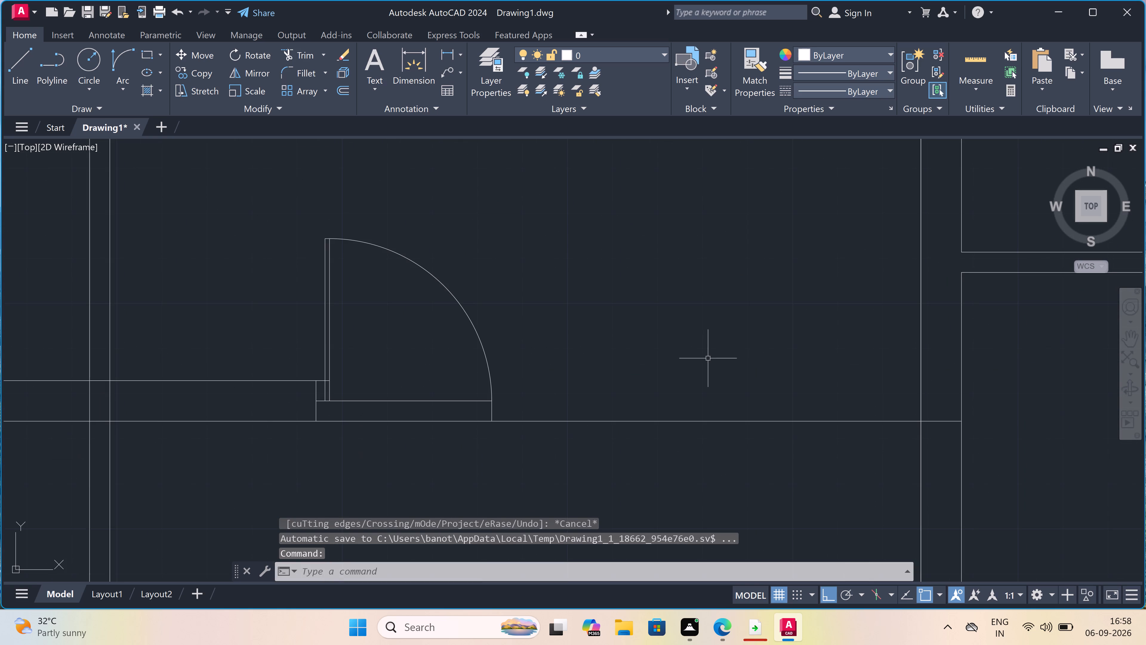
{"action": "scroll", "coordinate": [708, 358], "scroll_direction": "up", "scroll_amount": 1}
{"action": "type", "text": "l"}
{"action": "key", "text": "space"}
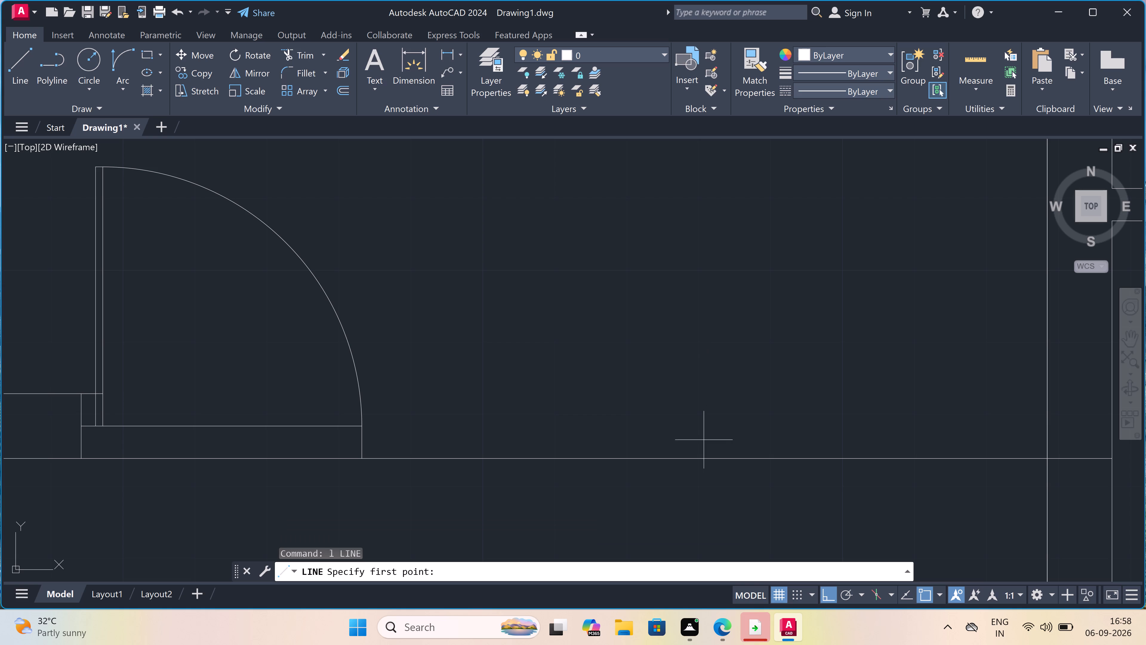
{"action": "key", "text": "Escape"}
Offset the lower line of the horizontal wall below the middle room 9" upward.
{"action": "type", "text": "o"}
{"action": "key", "text": "space"}
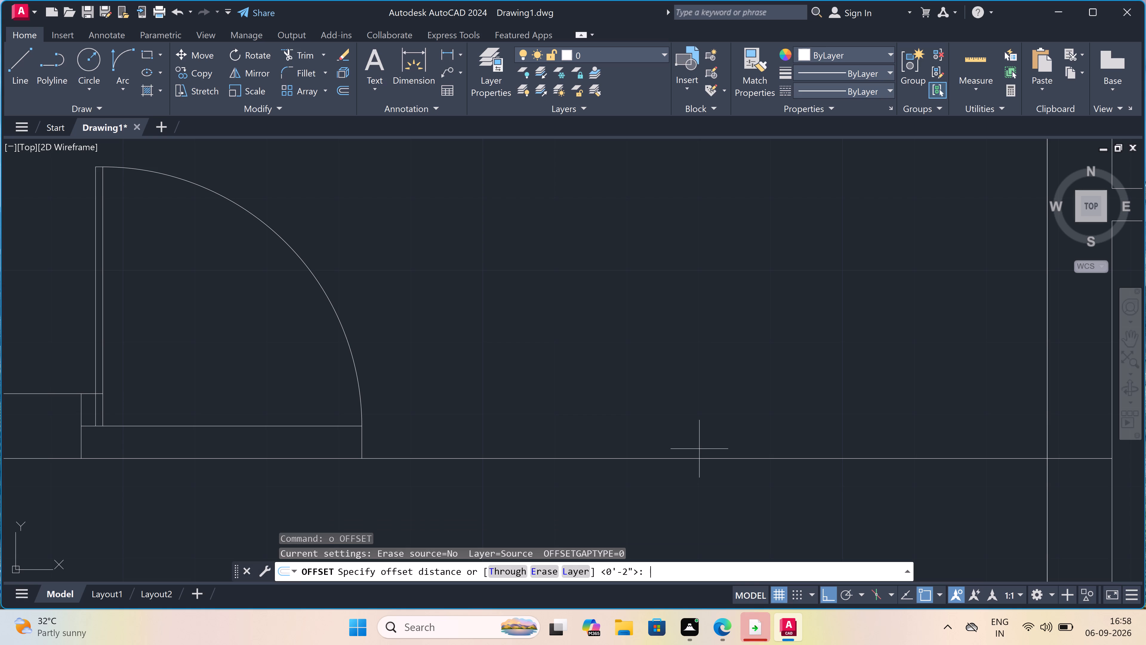
{"action": "scroll", "coordinate": [692, 443], "scroll_direction": "down", "scroll_amount": 2}
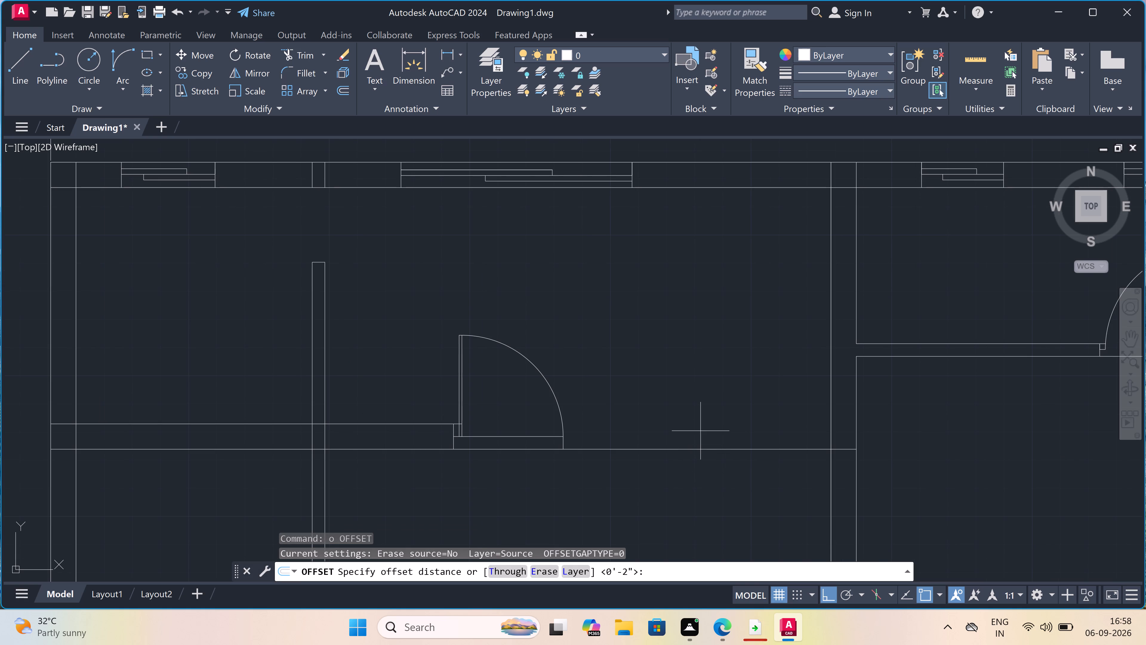
{"action": "left_click", "coordinate": [690, 449]}
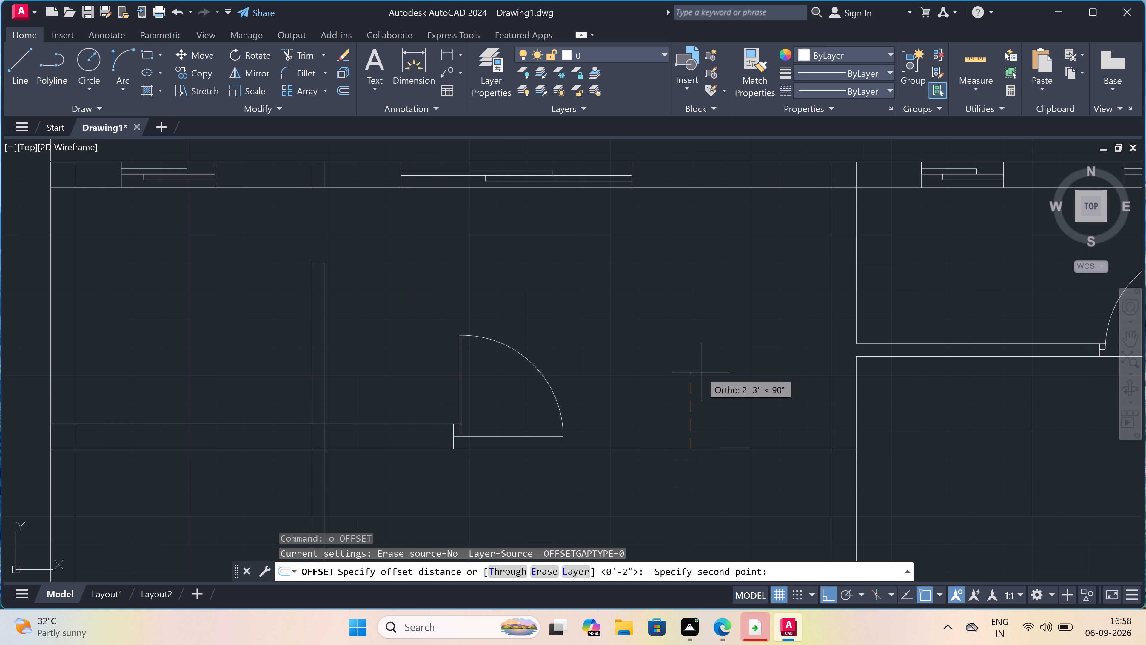
{"action": "type", "text": "9\""}
{"action": "key", "text": "space"}
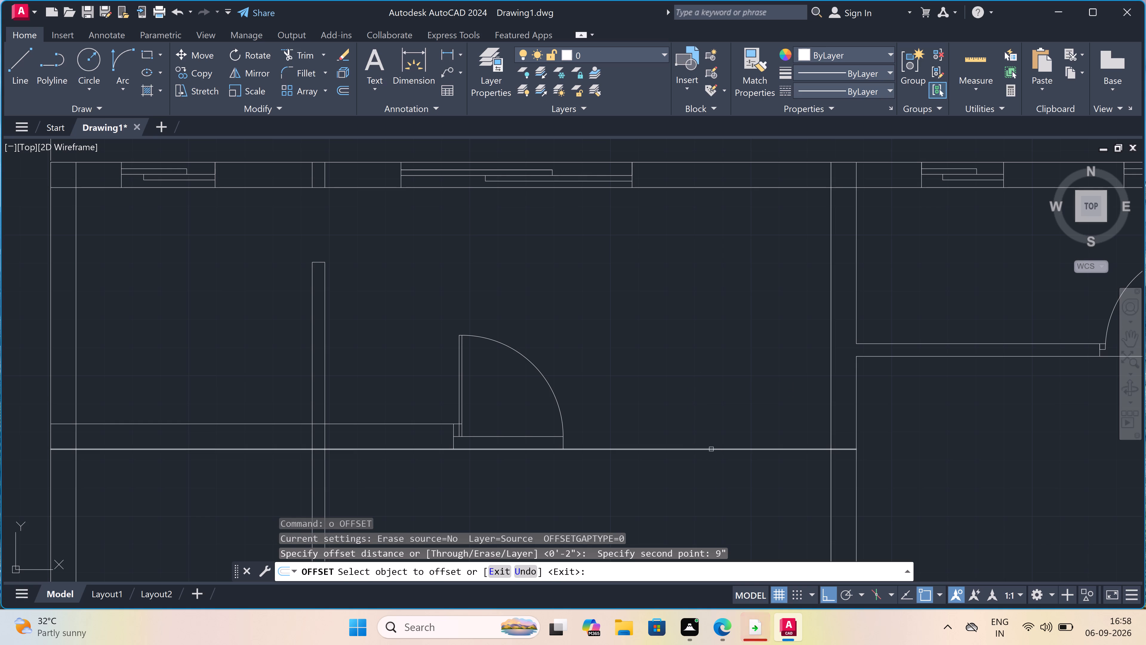
{"action": "left_click_drag", "start_coordinate": [711, 449], "coordinate": [709, 445]}
{"action": "left_click", "coordinate": [710, 432]}
{"action": "scroll", "coordinate": [660, 431], "scroll_direction": "up", "scroll_amount": 1}
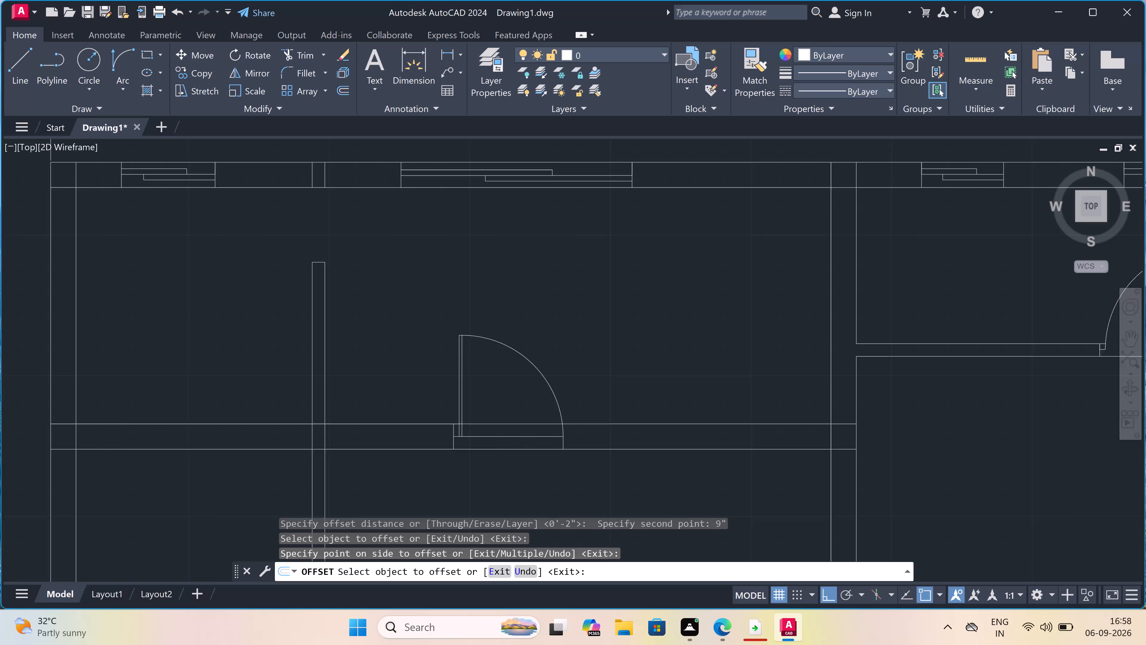
{"action": "scroll", "coordinate": [515, 434], "scroll_direction": "up", "scroll_amount": 2}
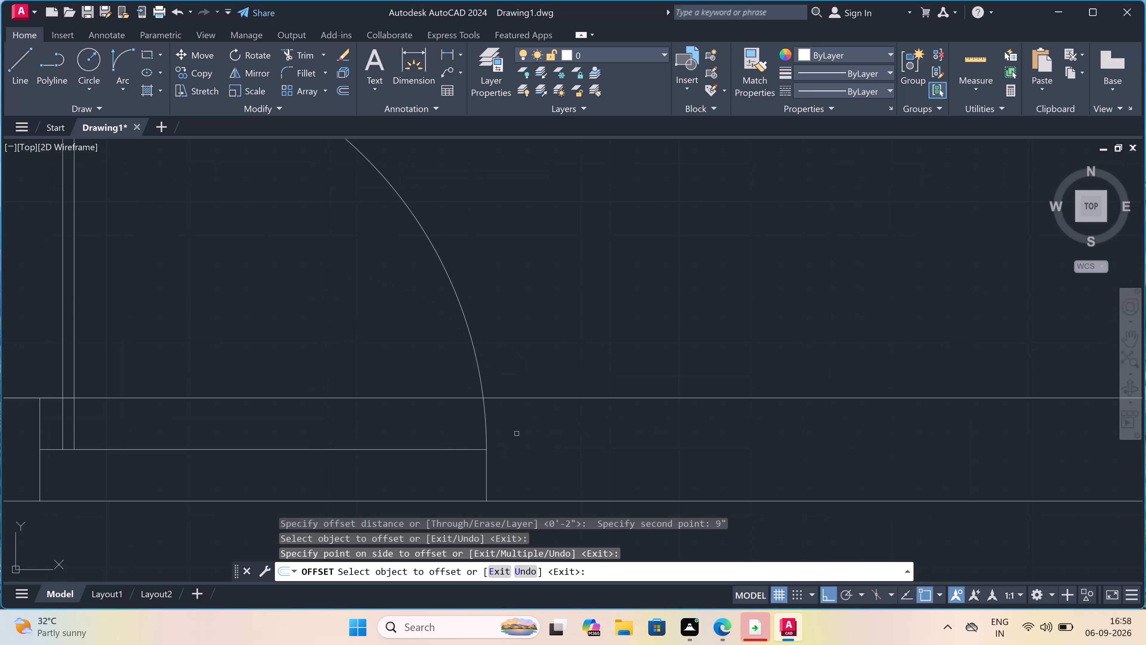
{"action": "key", "text": "Escape"}
Trim the wall's upper line and the 3' base line across the door opening, plus the wall-line piece inside the door leaf.
{"action": "type", "text": "tr"}
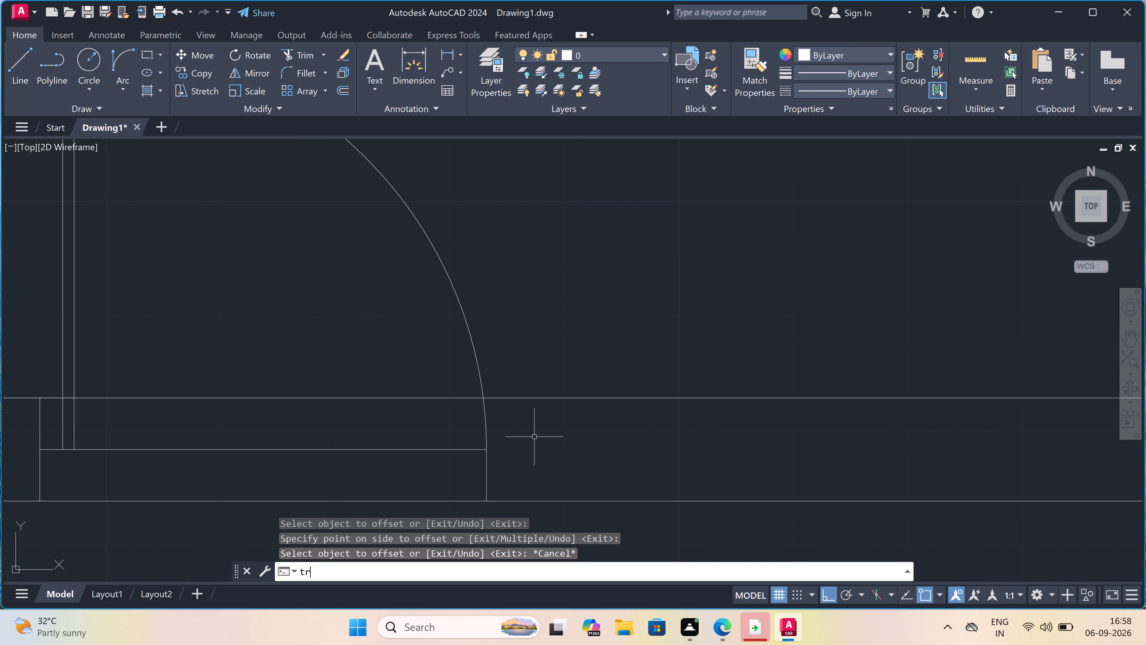
{"action": "key", "text": "space"}
{"action": "left_click", "coordinate": [345, 371]}
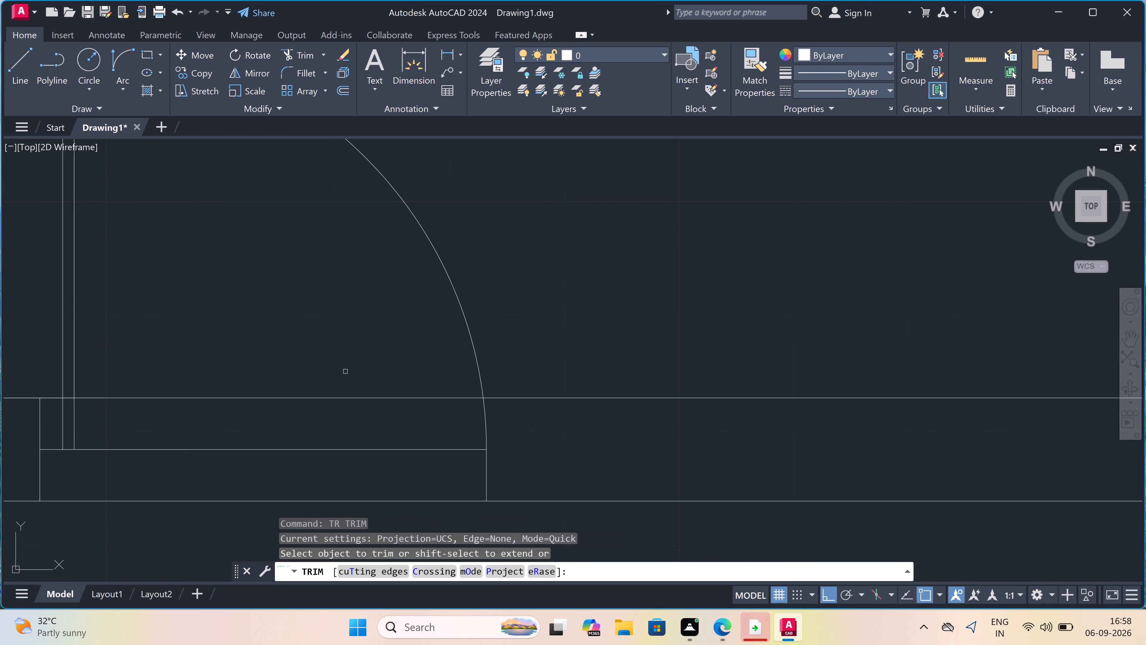
{"action": "left_click", "coordinate": [259, 461]}
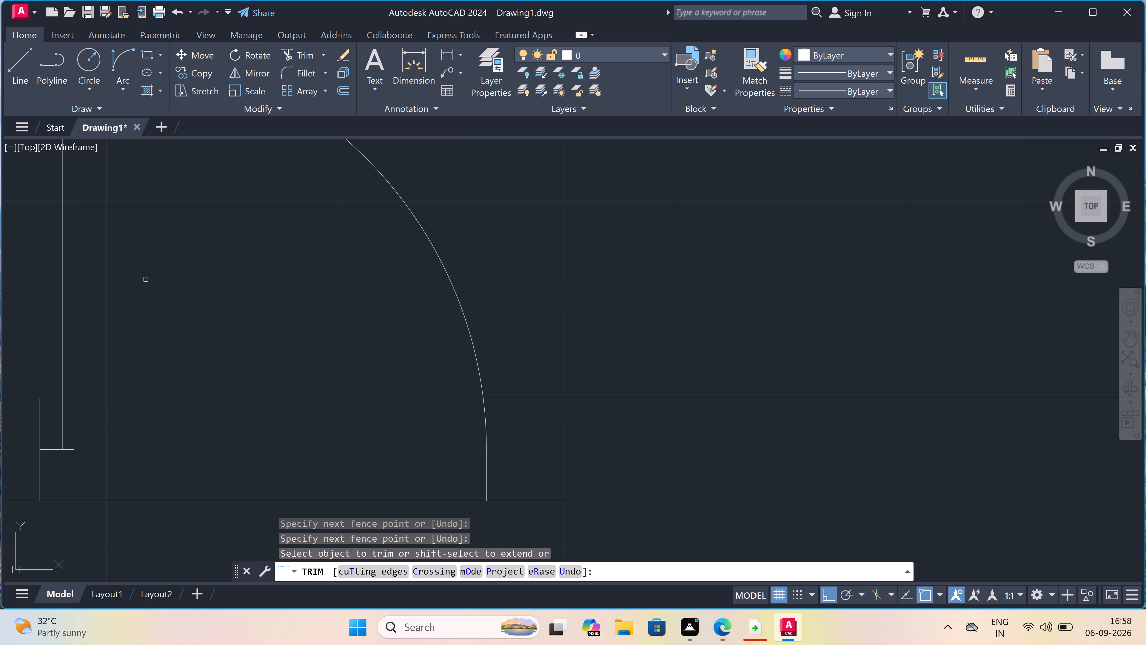
{"action": "scroll", "coordinate": [33, 414], "scroll_direction": "up", "scroll_amount": 3}
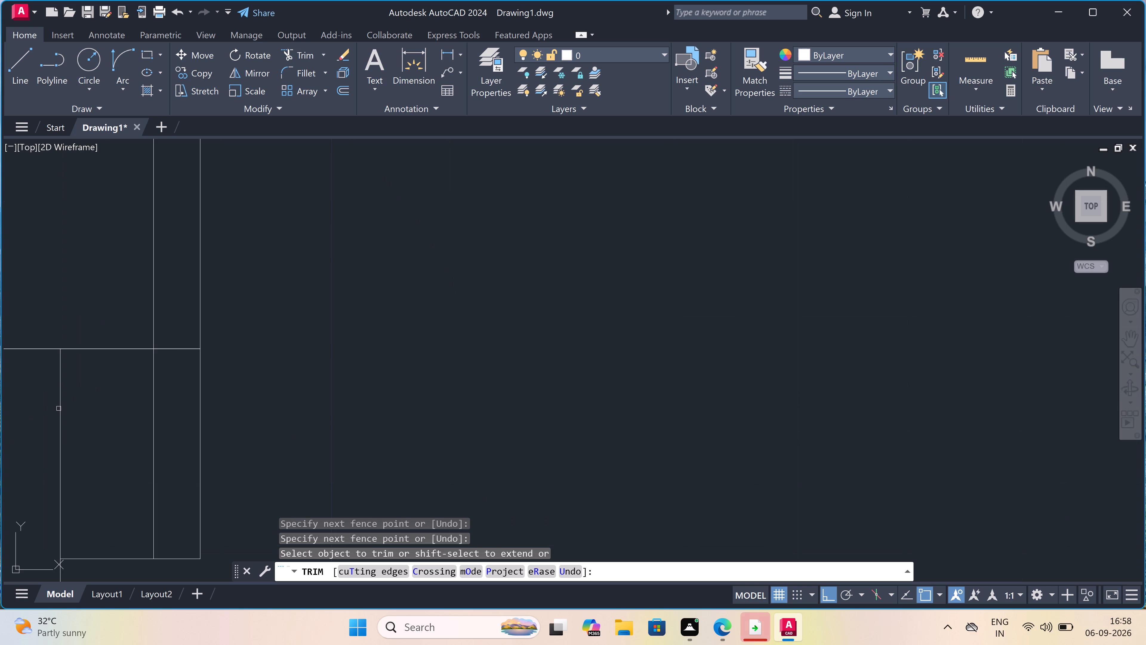
{"action": "left_click", "coordinate": [182, 337]}
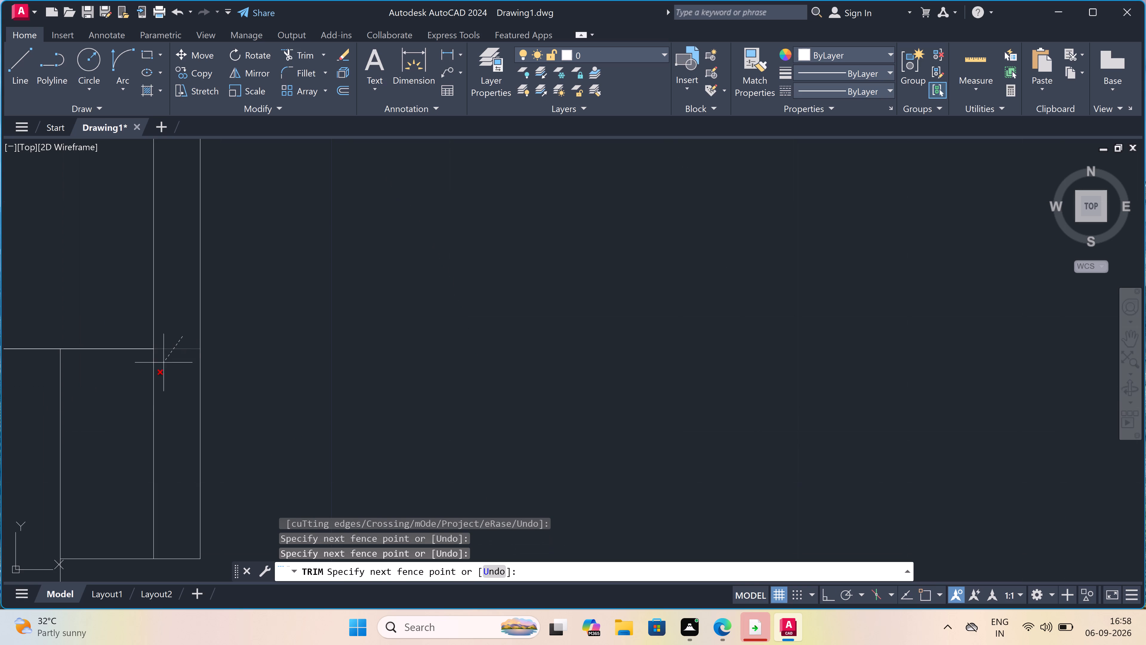
{"action": "left_click", "coordinate": [160, 375]}
{"action": "key", "text": "Escape"}
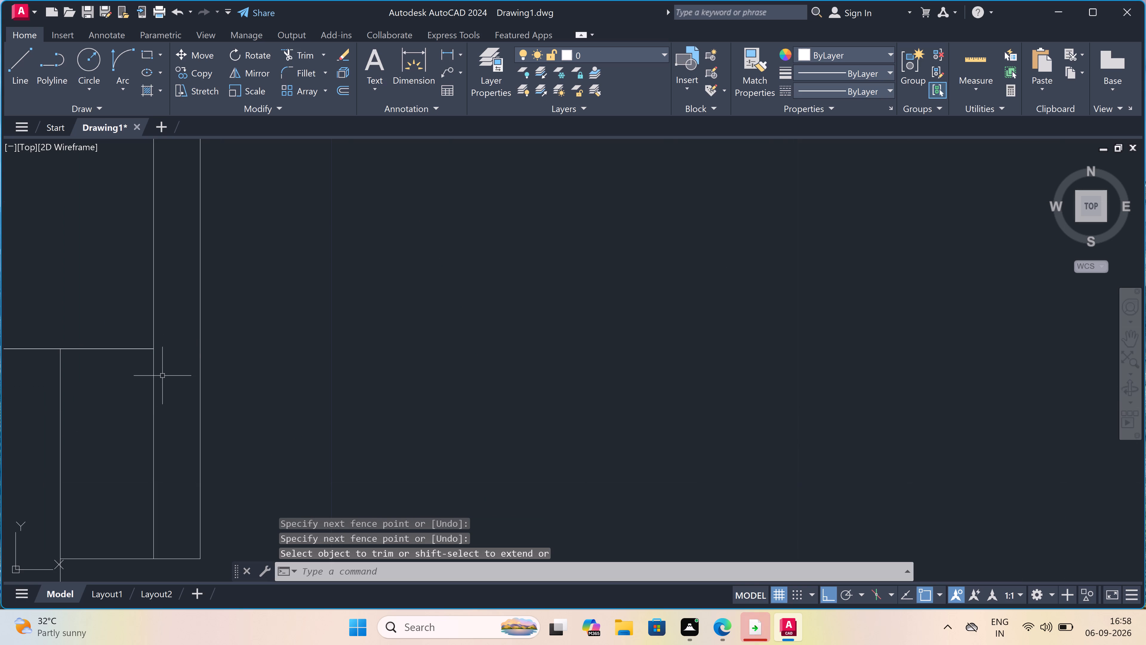
{"action": "scroll", "coordinate": [175, 371], "scroll_direction": "down", "scroll_amount": 6}
{"action": "scroll", "coordinate": [203, 355], "scroll_direction": "down", "scroll_amount": 3}
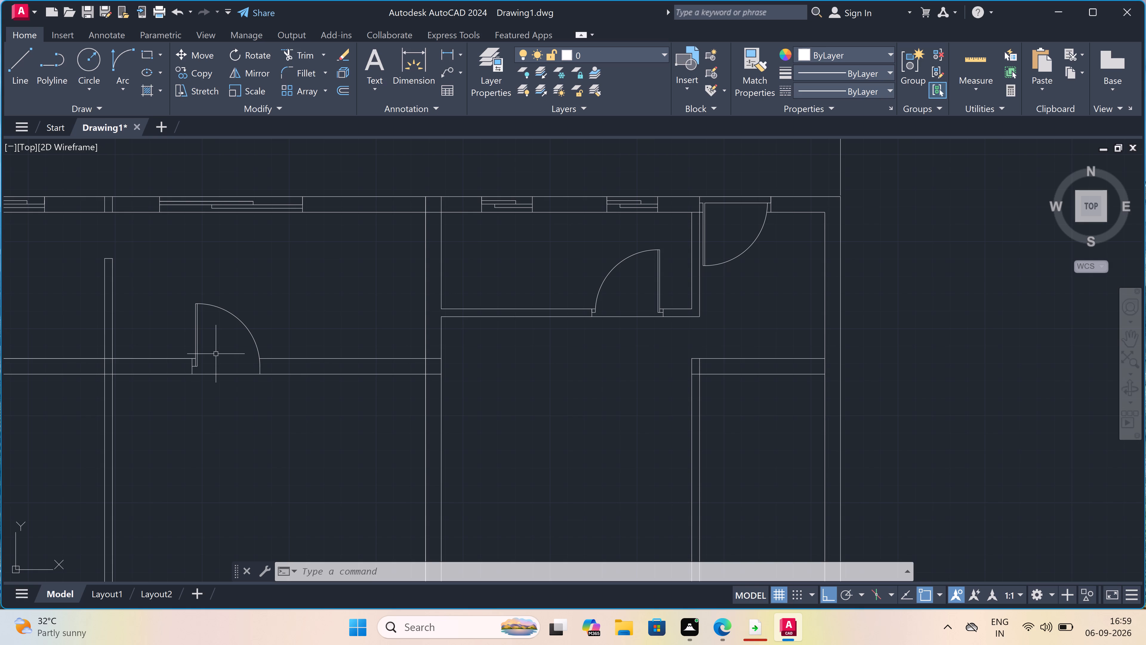
{"action": "key", "text": "Escape"}
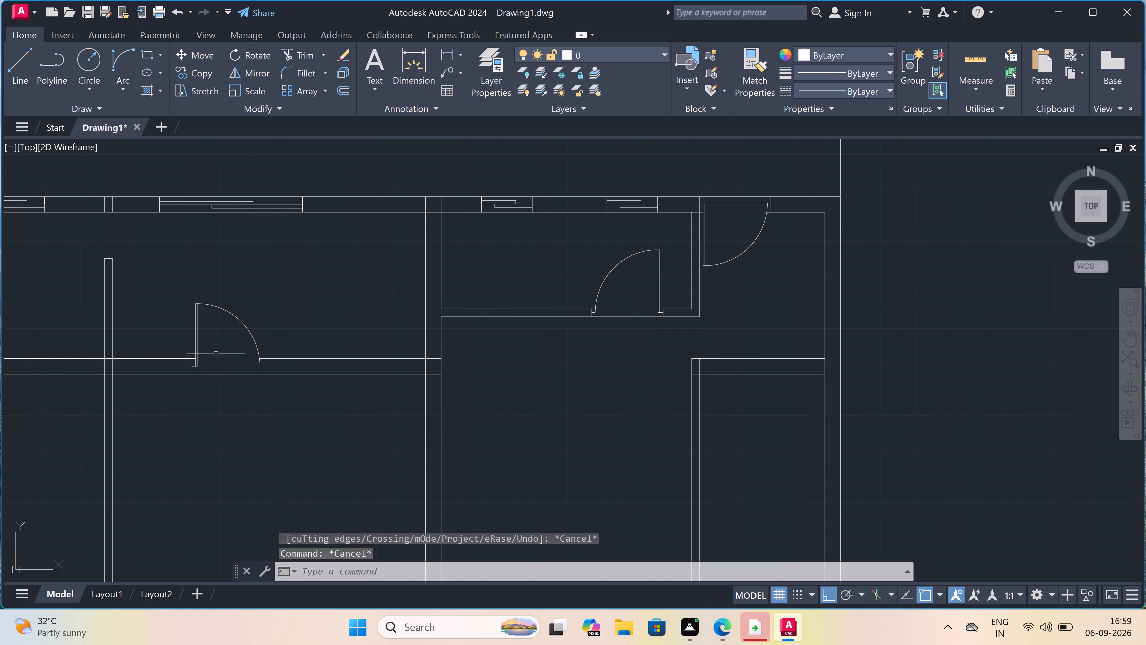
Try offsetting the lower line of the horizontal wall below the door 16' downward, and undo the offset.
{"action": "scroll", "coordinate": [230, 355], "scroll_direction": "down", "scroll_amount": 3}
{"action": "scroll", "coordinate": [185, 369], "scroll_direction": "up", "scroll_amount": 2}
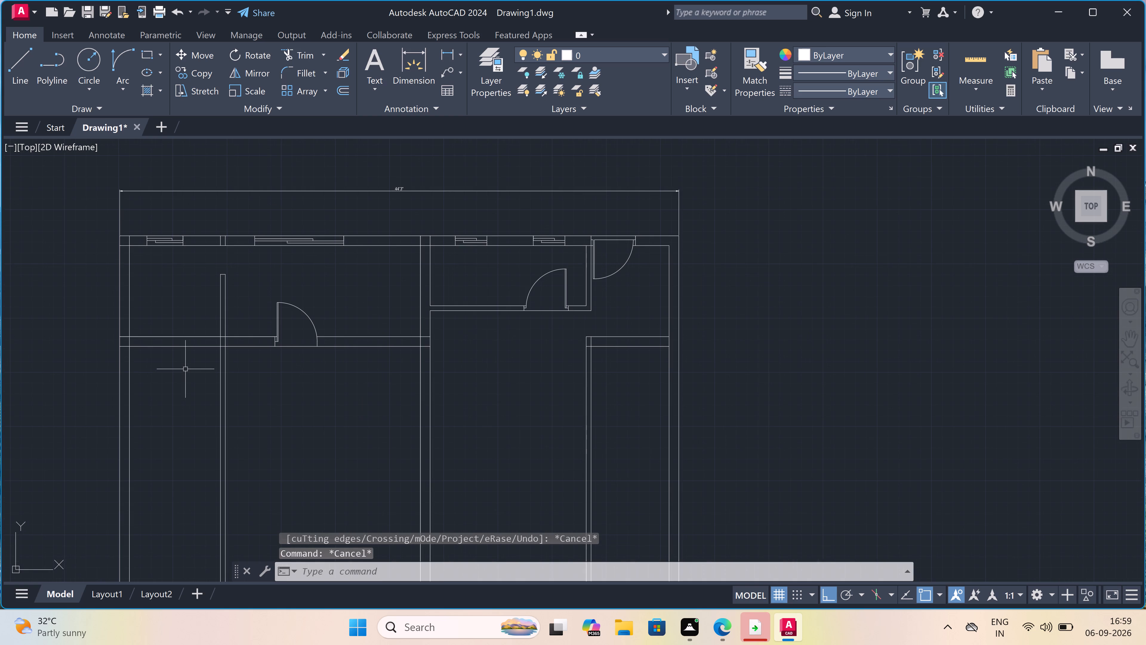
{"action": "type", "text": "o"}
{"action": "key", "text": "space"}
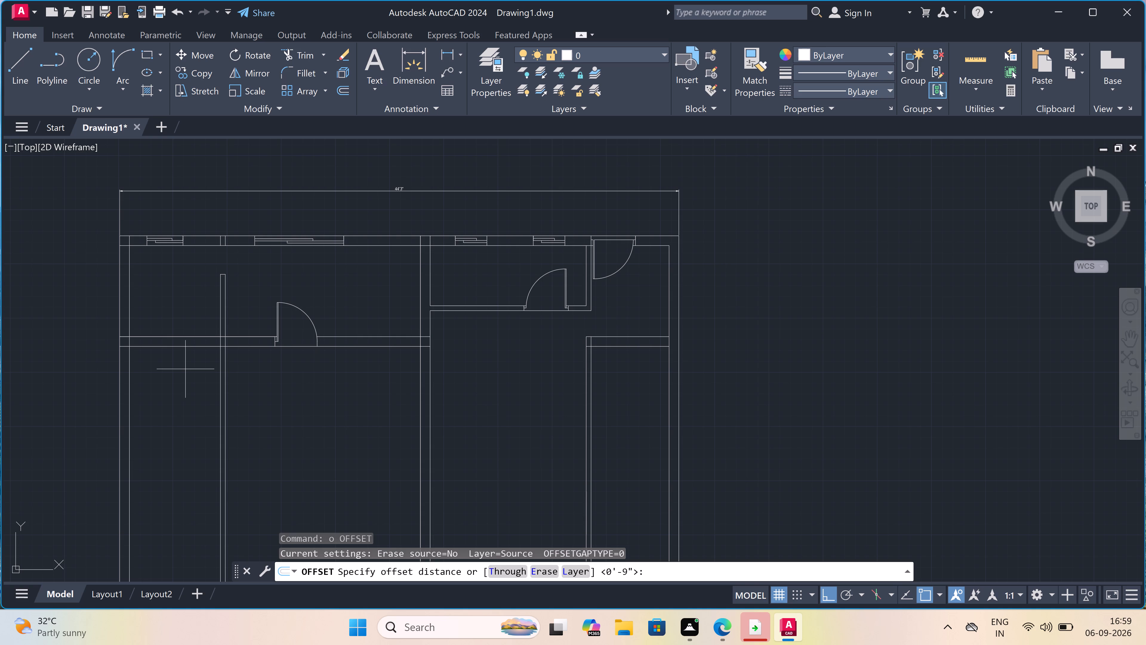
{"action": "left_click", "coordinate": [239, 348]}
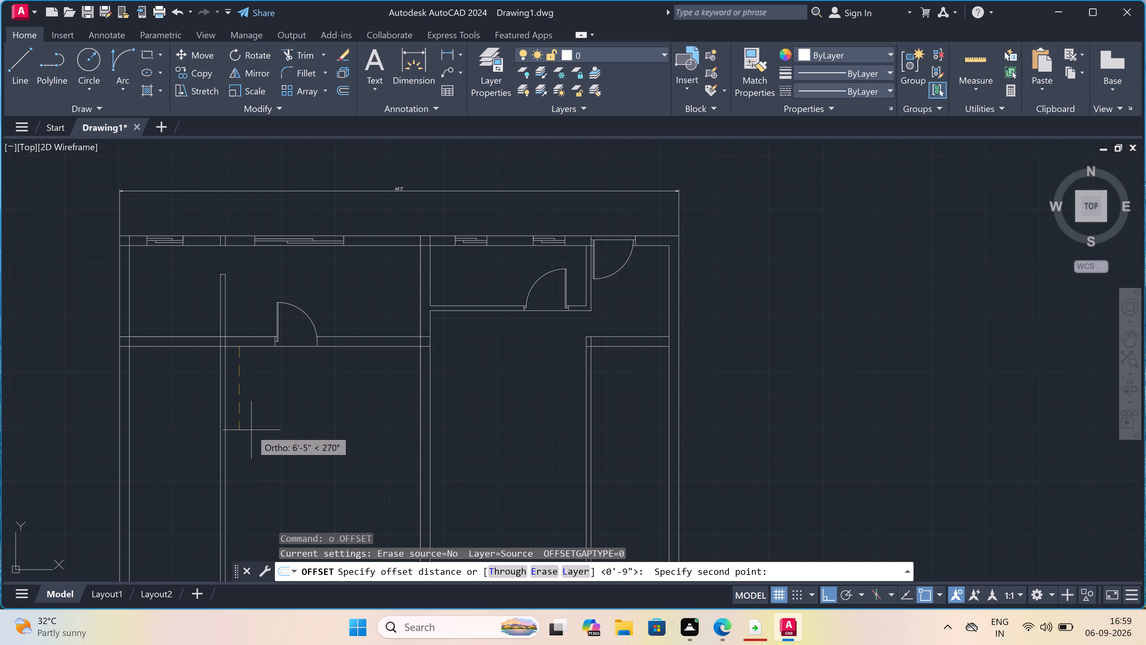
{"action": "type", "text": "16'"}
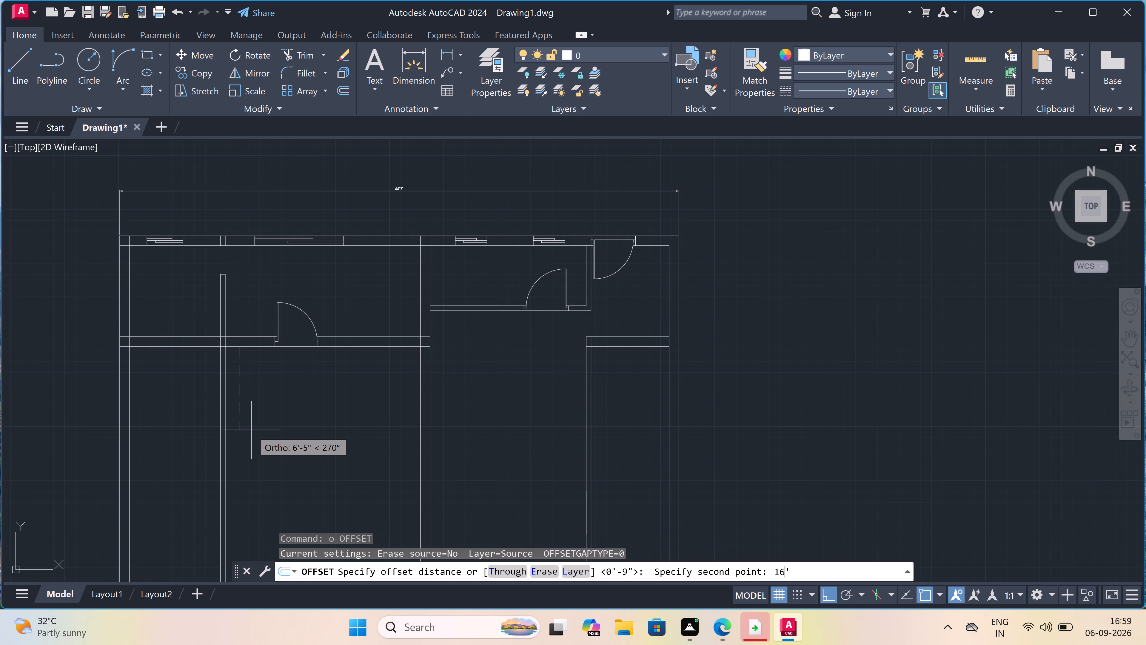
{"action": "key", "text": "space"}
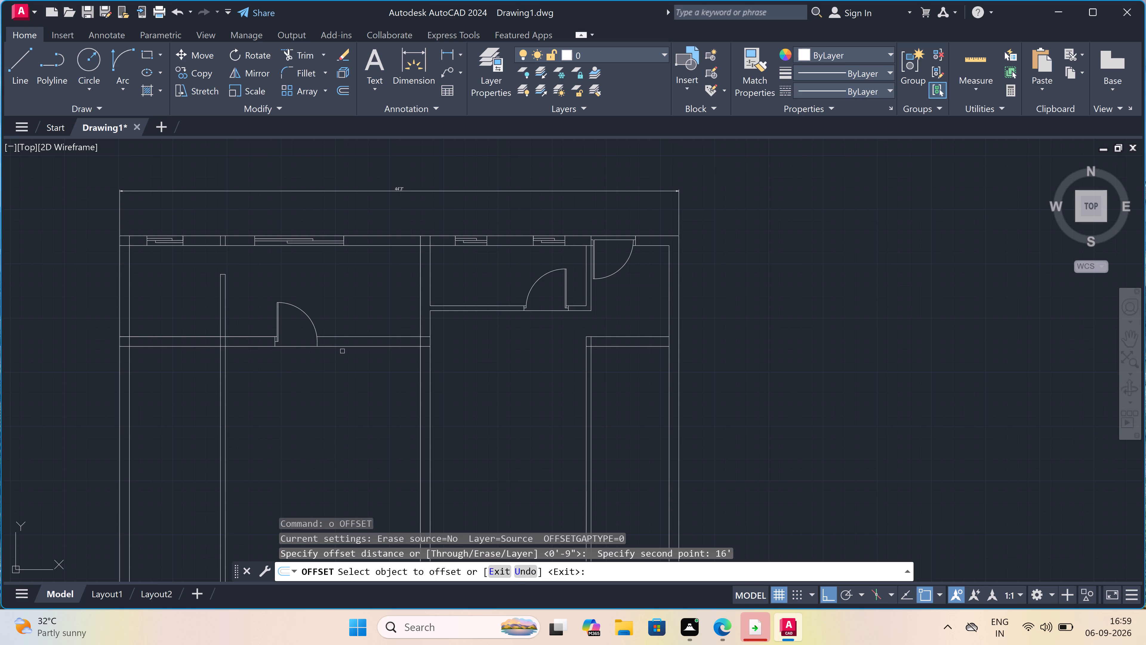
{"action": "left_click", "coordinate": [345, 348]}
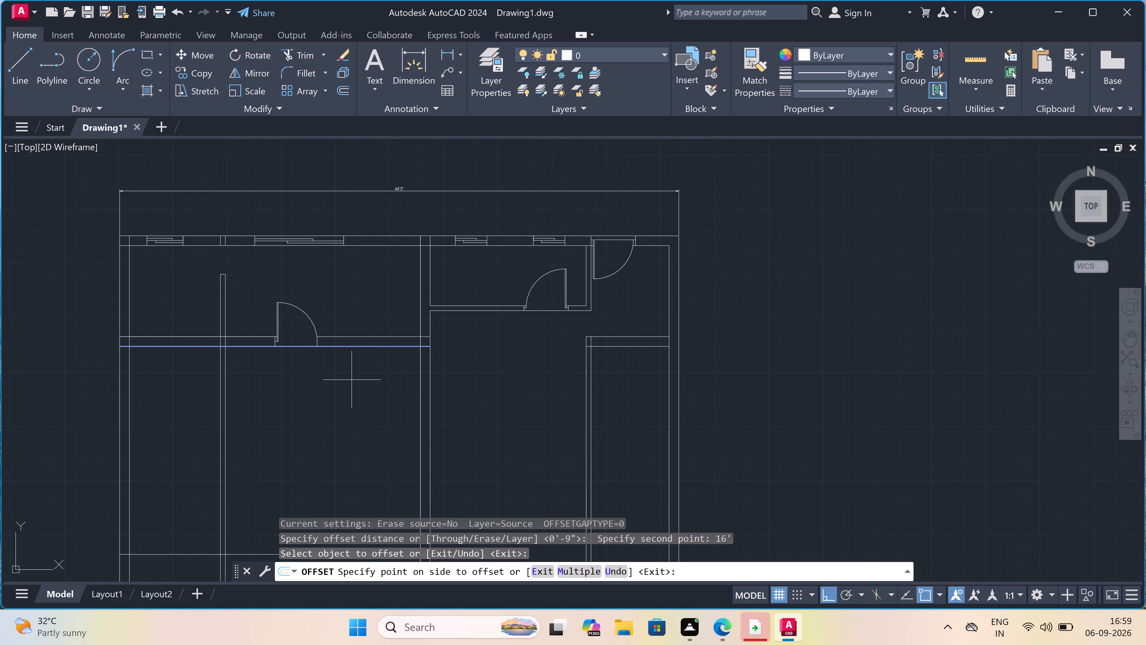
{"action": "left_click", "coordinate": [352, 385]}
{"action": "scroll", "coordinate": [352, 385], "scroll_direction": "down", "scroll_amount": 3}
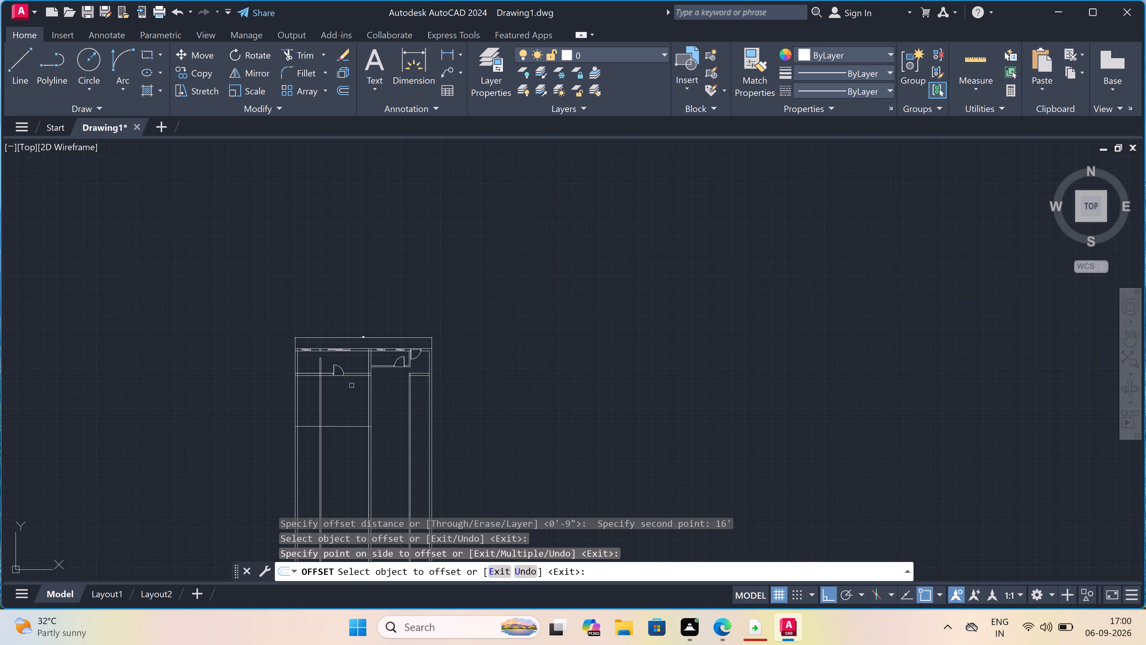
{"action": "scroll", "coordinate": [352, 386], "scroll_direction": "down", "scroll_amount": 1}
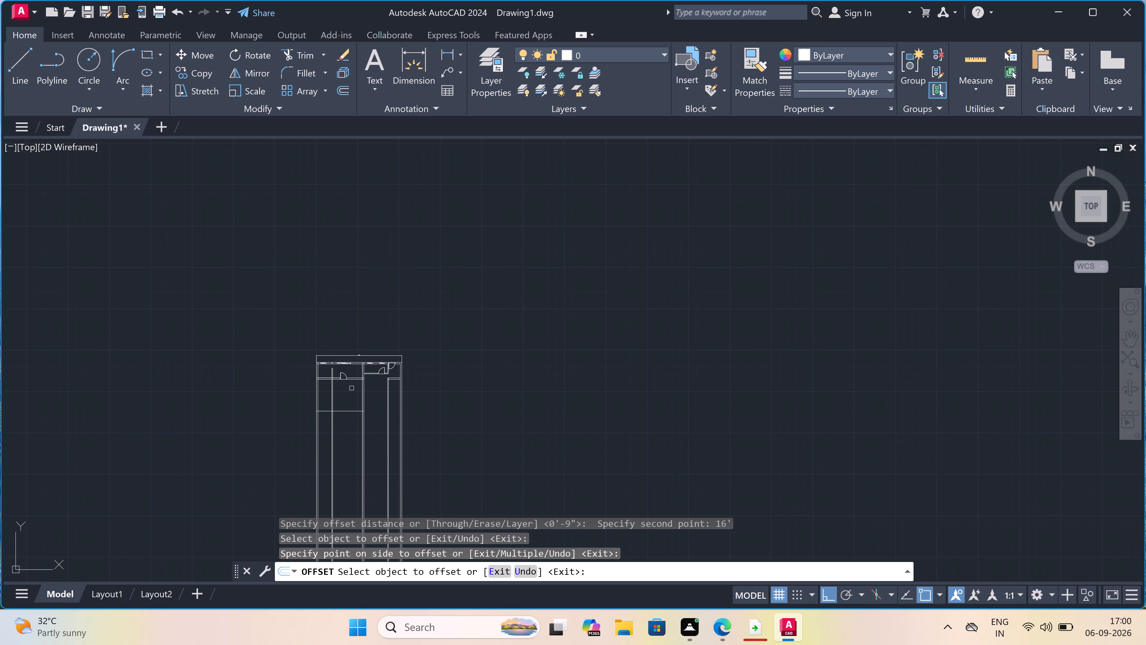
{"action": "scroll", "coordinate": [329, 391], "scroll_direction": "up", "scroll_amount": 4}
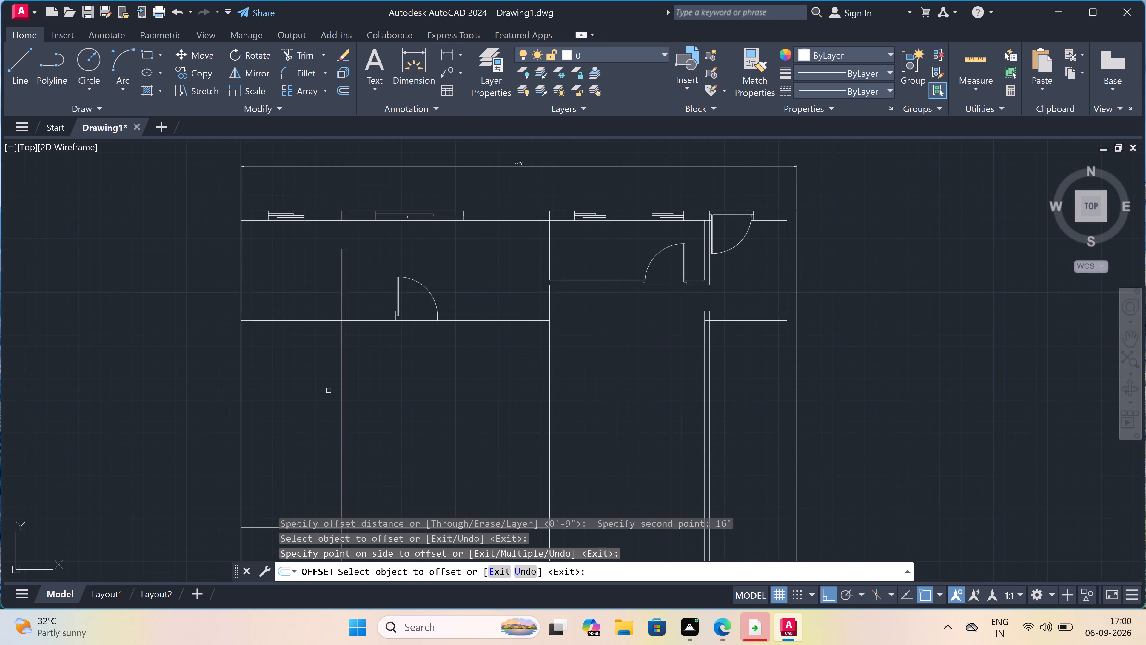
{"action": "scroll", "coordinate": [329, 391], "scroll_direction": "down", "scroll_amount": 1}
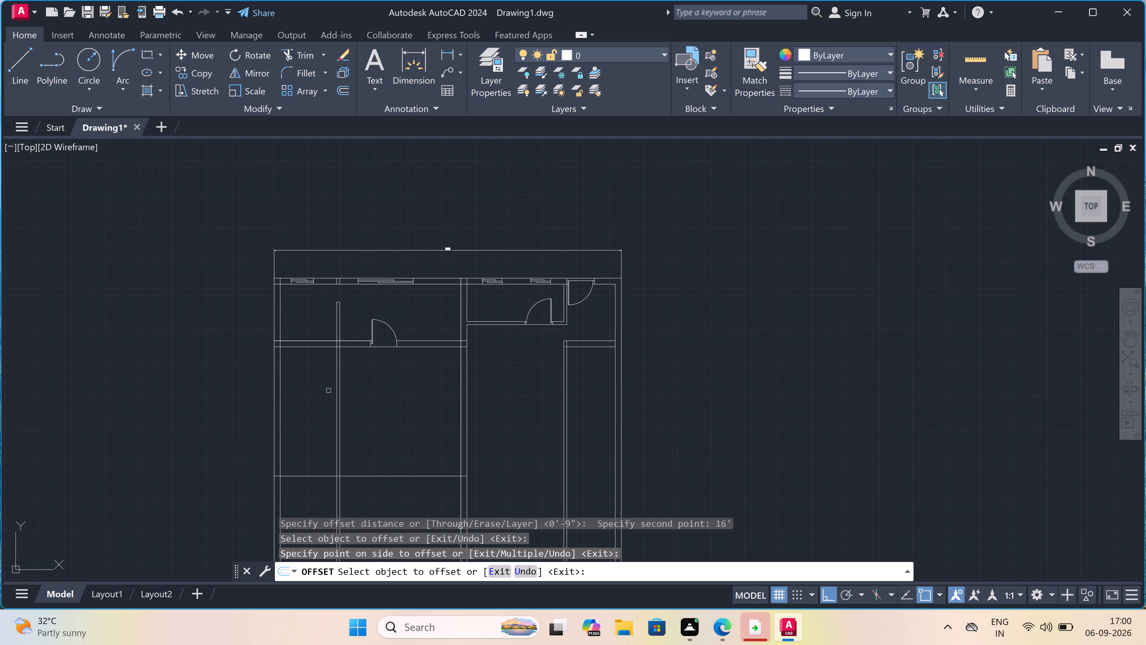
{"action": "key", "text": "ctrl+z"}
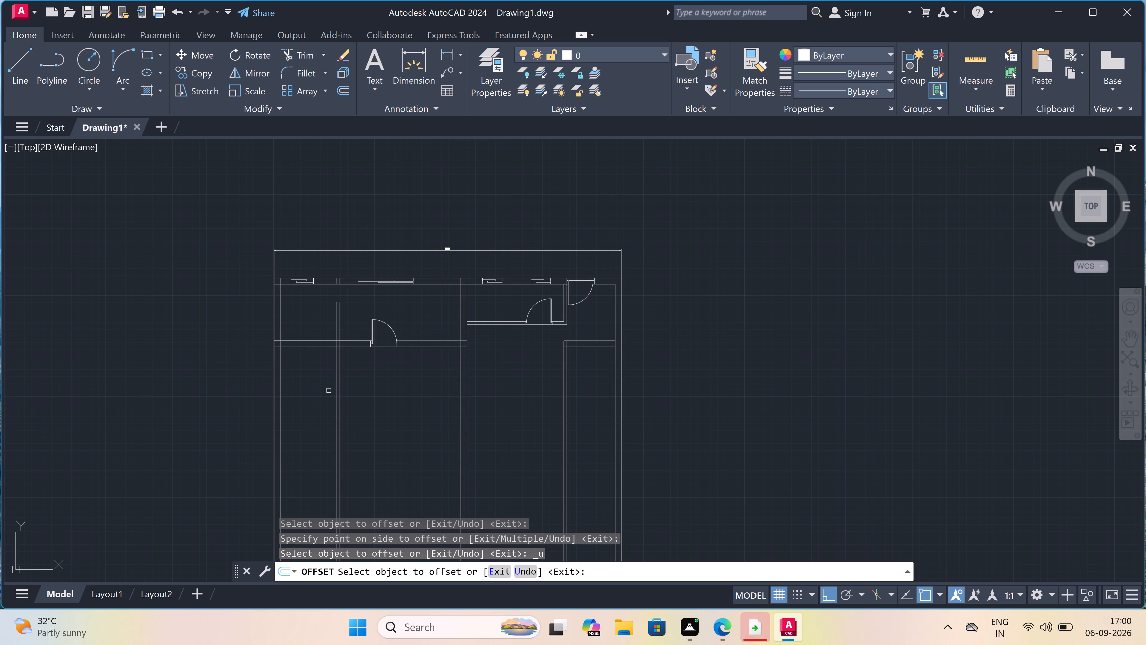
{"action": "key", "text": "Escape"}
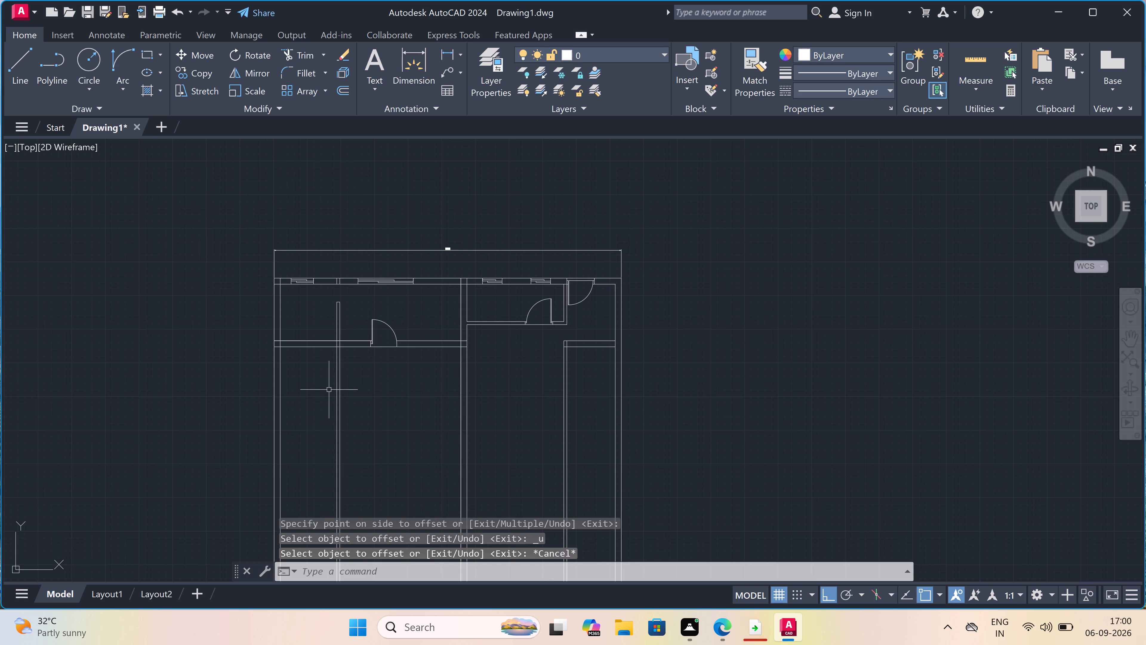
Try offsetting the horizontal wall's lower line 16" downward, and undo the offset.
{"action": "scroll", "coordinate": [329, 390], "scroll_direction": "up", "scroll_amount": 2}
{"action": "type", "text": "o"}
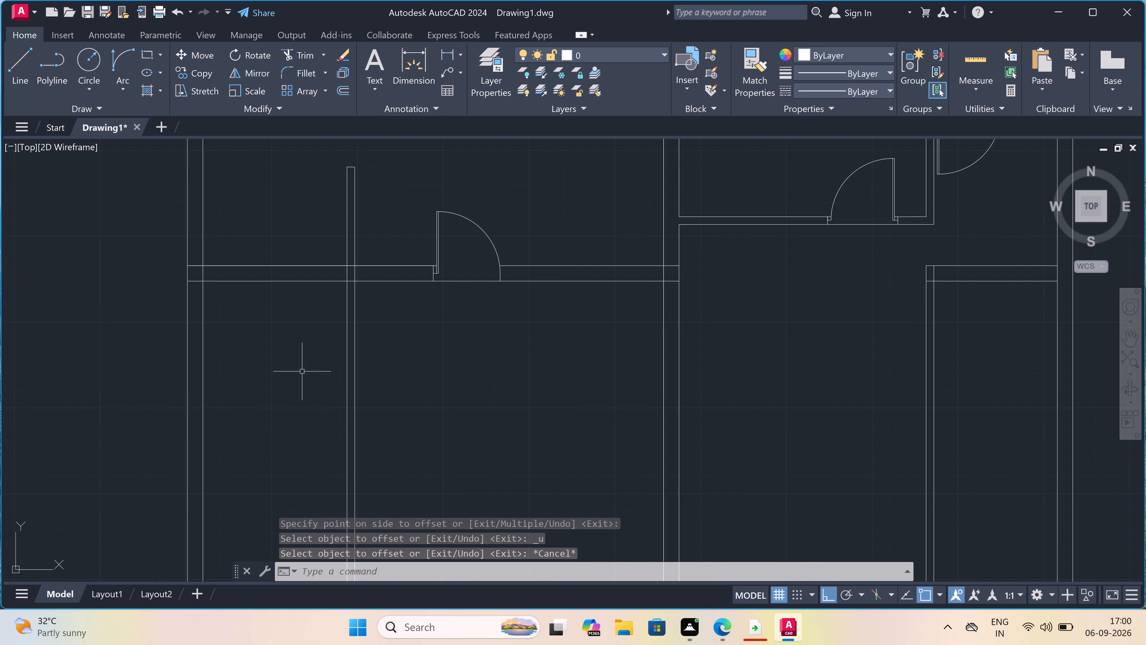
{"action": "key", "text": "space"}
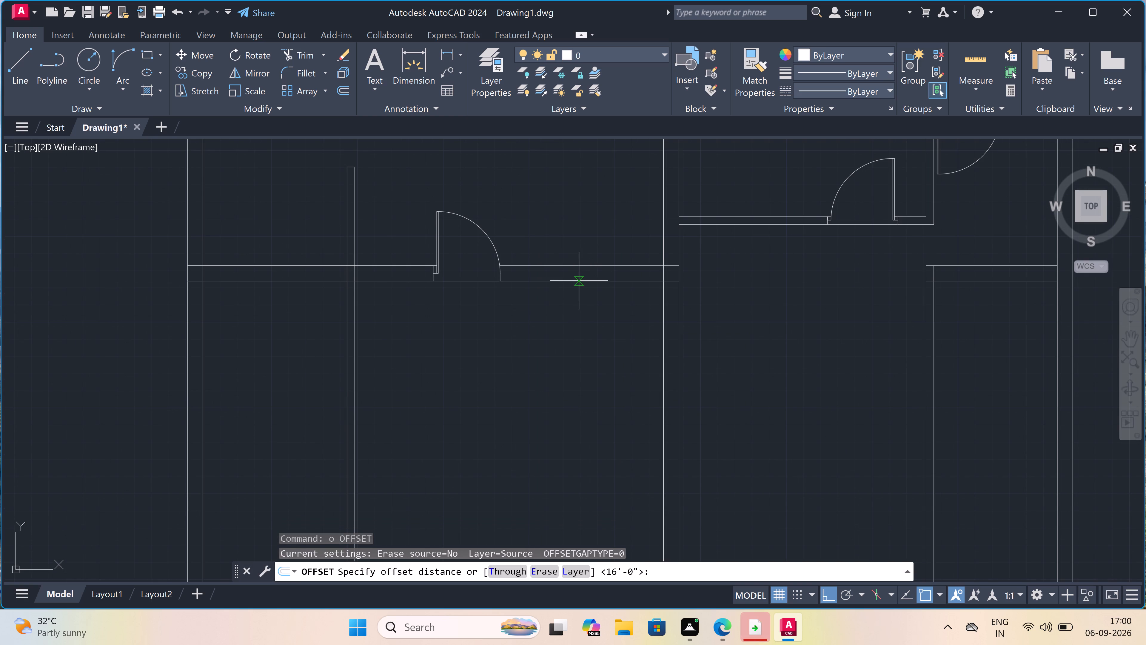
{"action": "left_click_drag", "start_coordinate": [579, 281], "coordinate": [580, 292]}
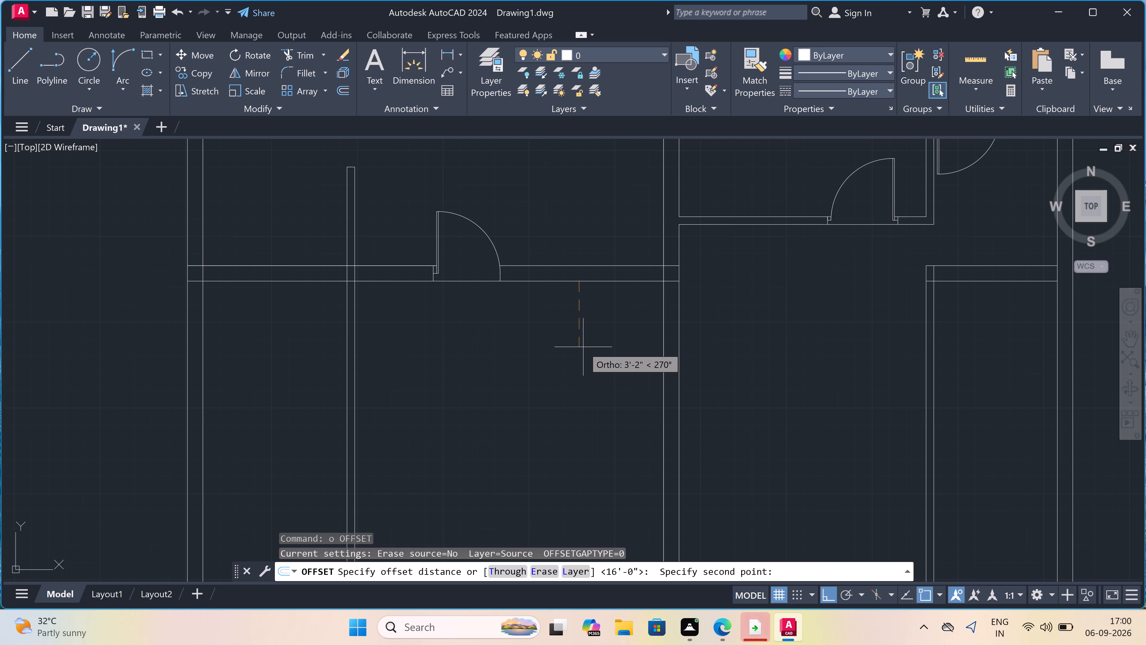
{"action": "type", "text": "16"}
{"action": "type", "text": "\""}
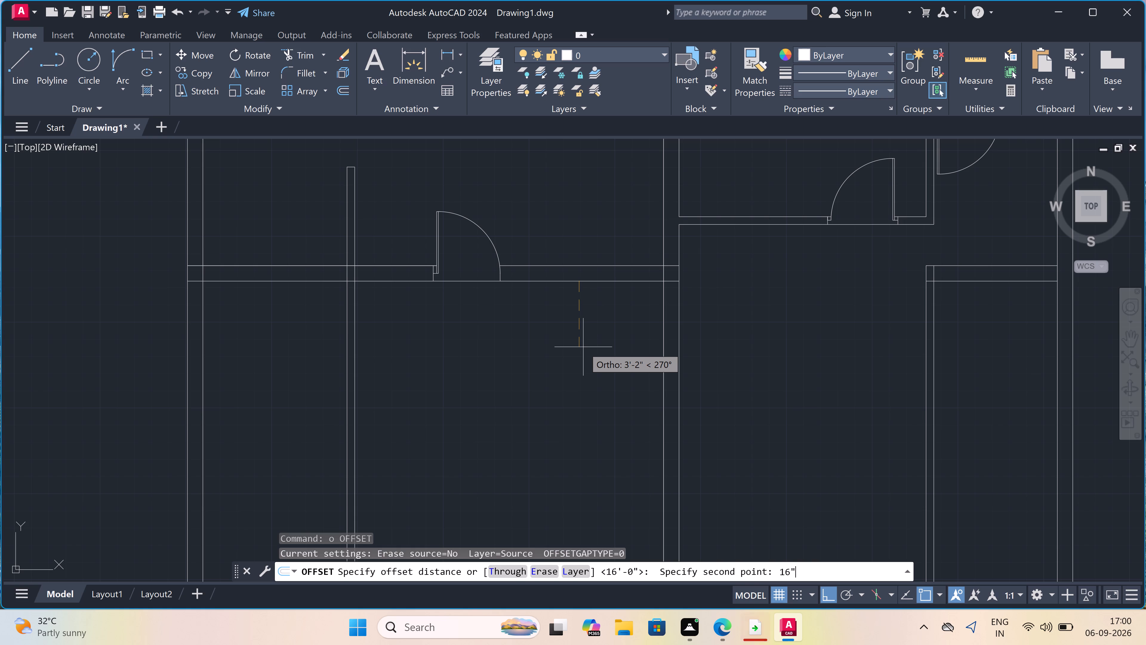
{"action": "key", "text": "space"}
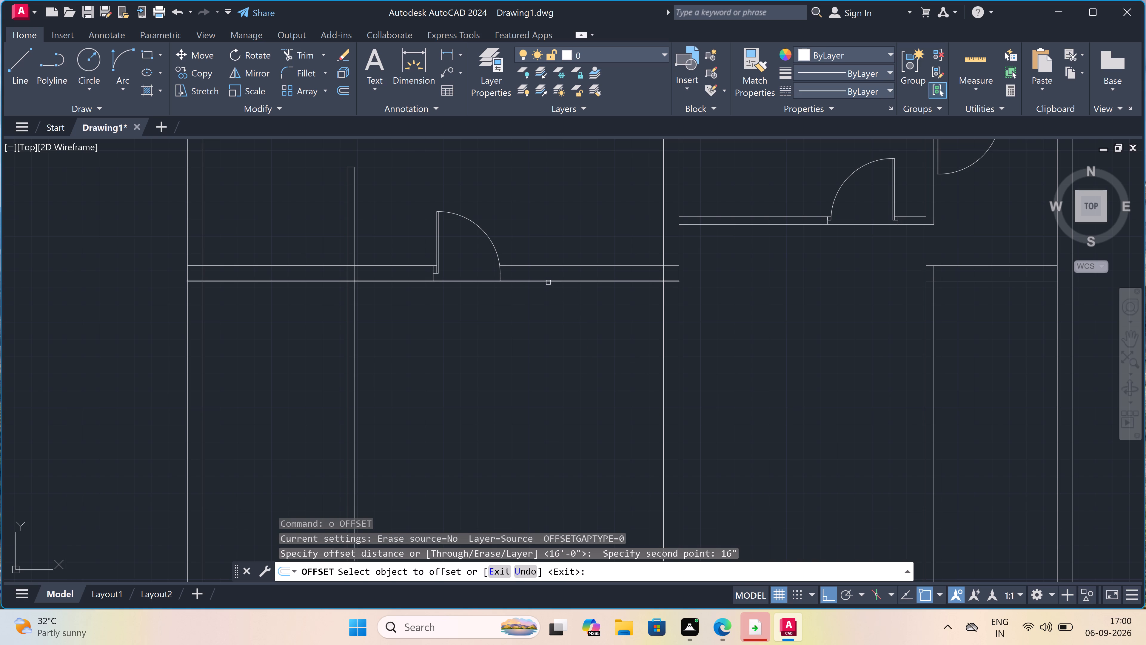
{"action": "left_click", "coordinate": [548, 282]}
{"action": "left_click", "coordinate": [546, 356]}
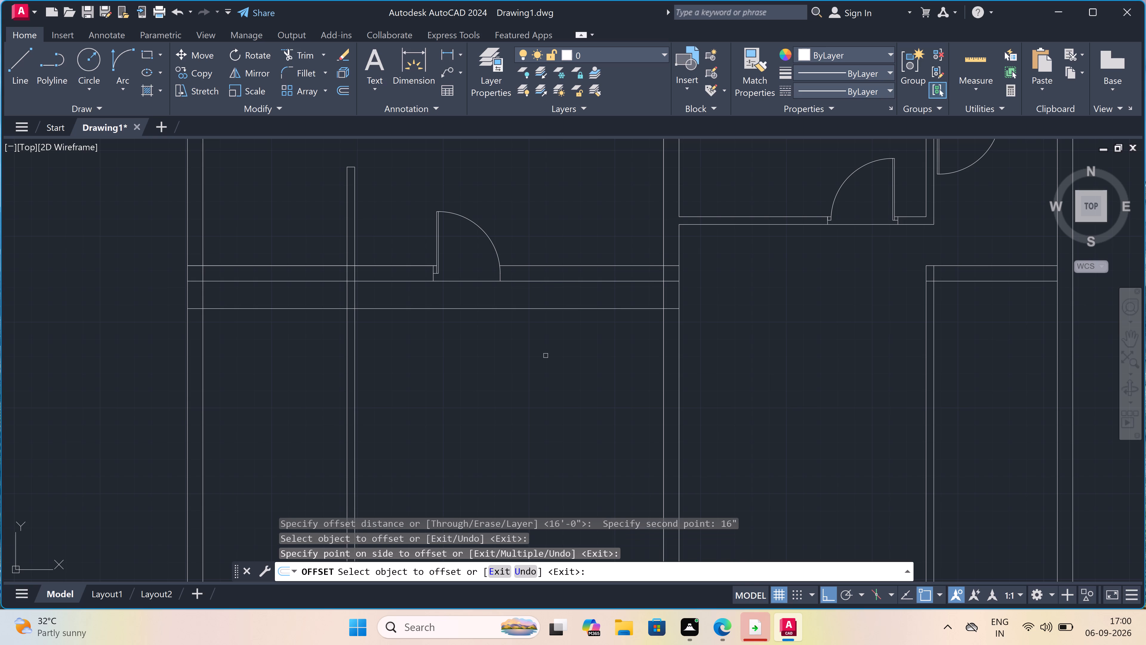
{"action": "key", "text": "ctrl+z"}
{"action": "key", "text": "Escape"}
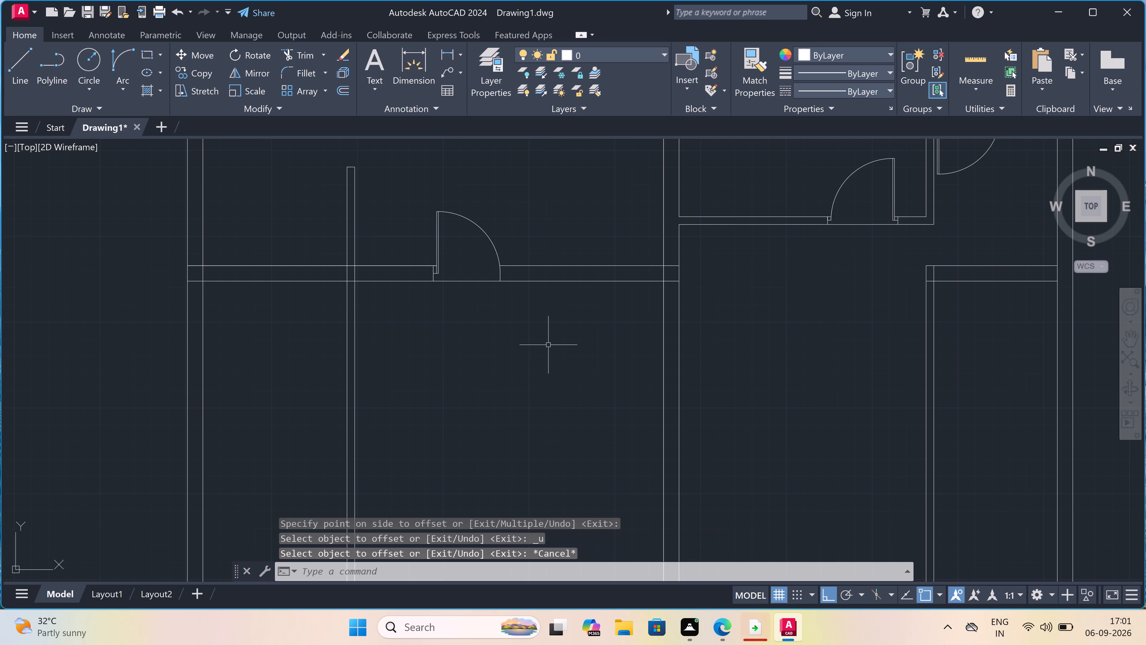
Offset the lower line of the horizontal wall below the door 16' downward.
{"action": "type", "text": "o"}
{"action": "key", "text": "space"}
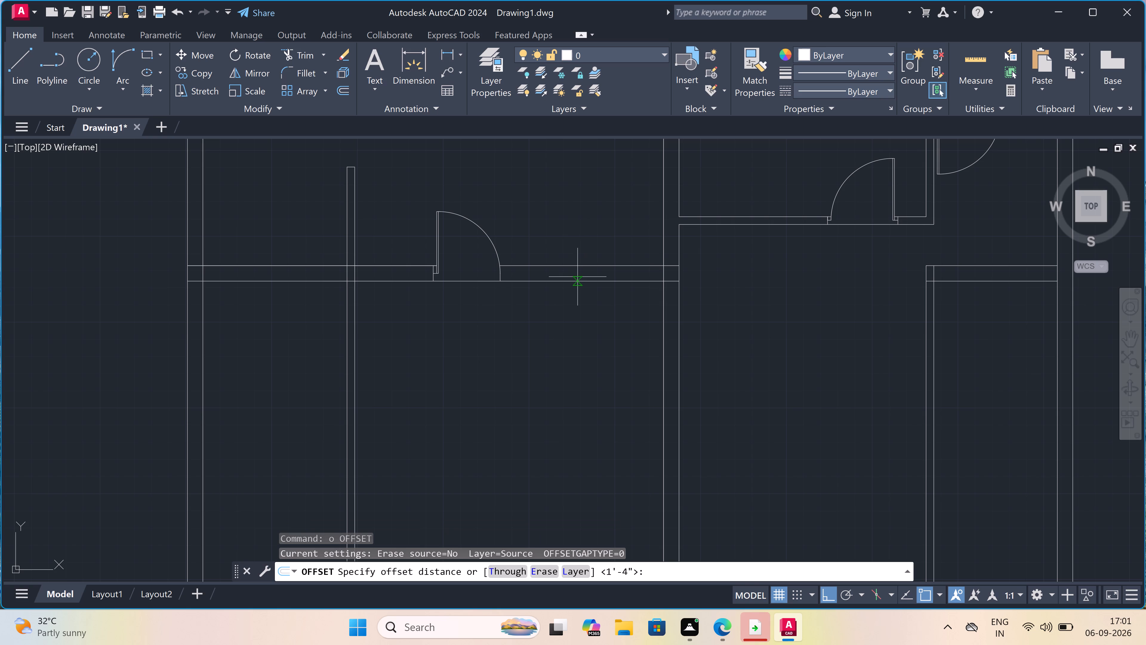
{"action": "left_click_drag", "start_coordinate": [577, 280], "coordinate": [579, 285]}
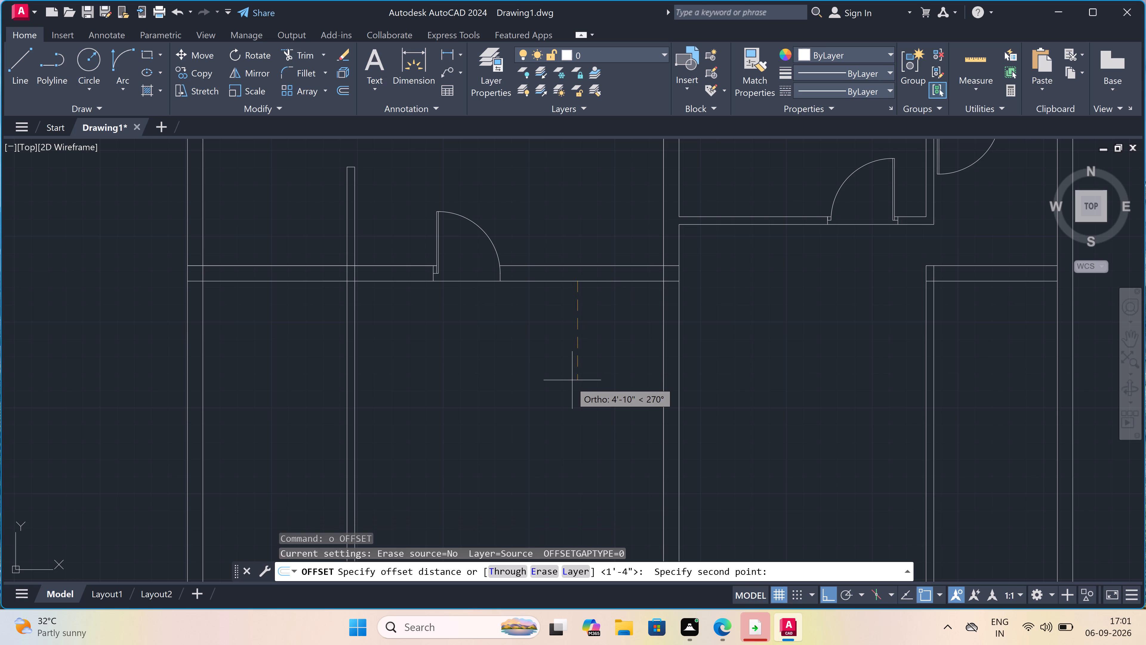
{"action": "type", "text": "16'"}
{"action": "key", "text": "space"}
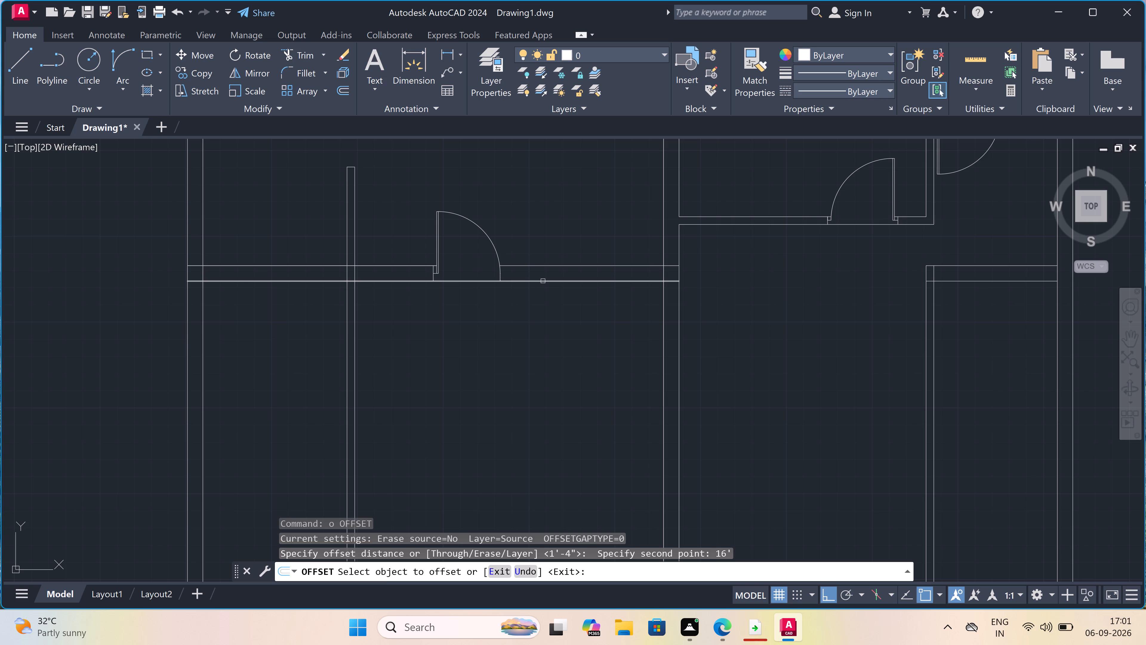
{"action": "left_click_drag", "start_coordinate": [543, 281], "coordinate": [544, 292]}
{"action": "left_click", "coordinate": [556, 359]}
{"action": "scroll", "coordinate": [557, 359], "scroll_direction": "down", "scroll_amount": 4}
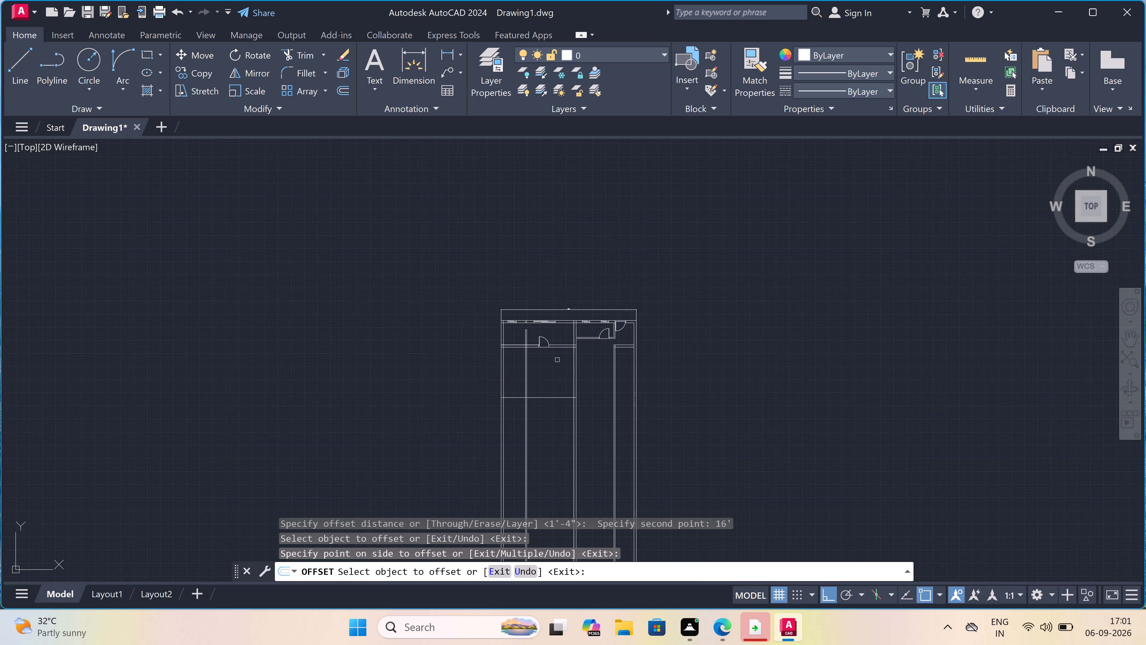
{"action": "scroll", "coordinate": [552, 371], "scroll_direction": "up", "scroll_amount": 3}
{"action": "key", "text": "Escape"}
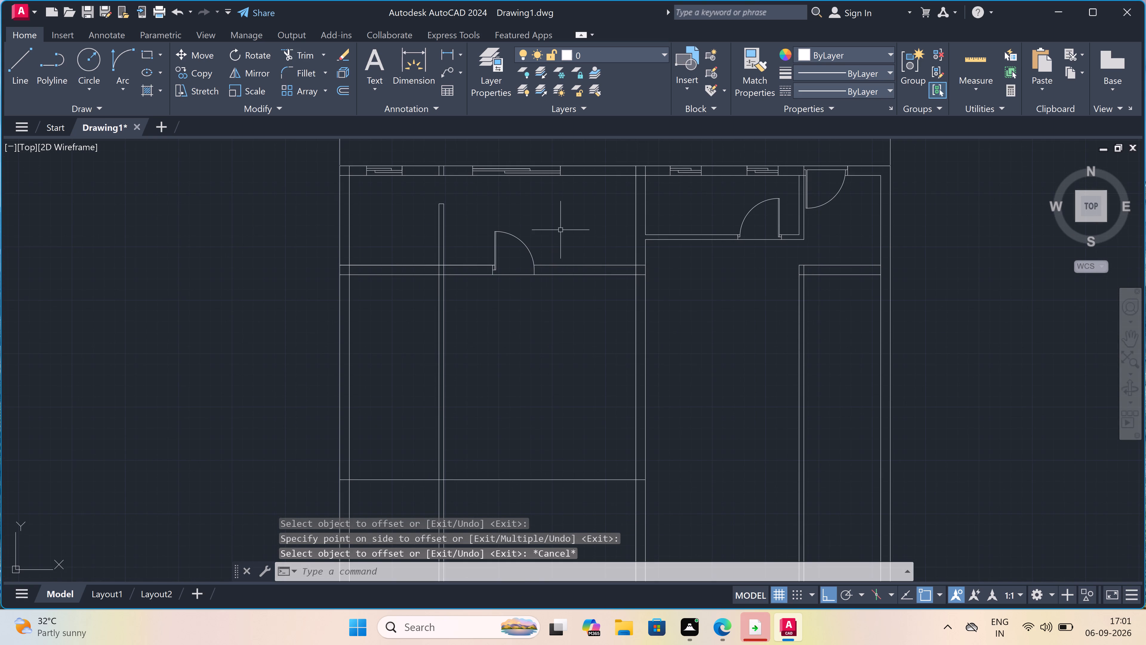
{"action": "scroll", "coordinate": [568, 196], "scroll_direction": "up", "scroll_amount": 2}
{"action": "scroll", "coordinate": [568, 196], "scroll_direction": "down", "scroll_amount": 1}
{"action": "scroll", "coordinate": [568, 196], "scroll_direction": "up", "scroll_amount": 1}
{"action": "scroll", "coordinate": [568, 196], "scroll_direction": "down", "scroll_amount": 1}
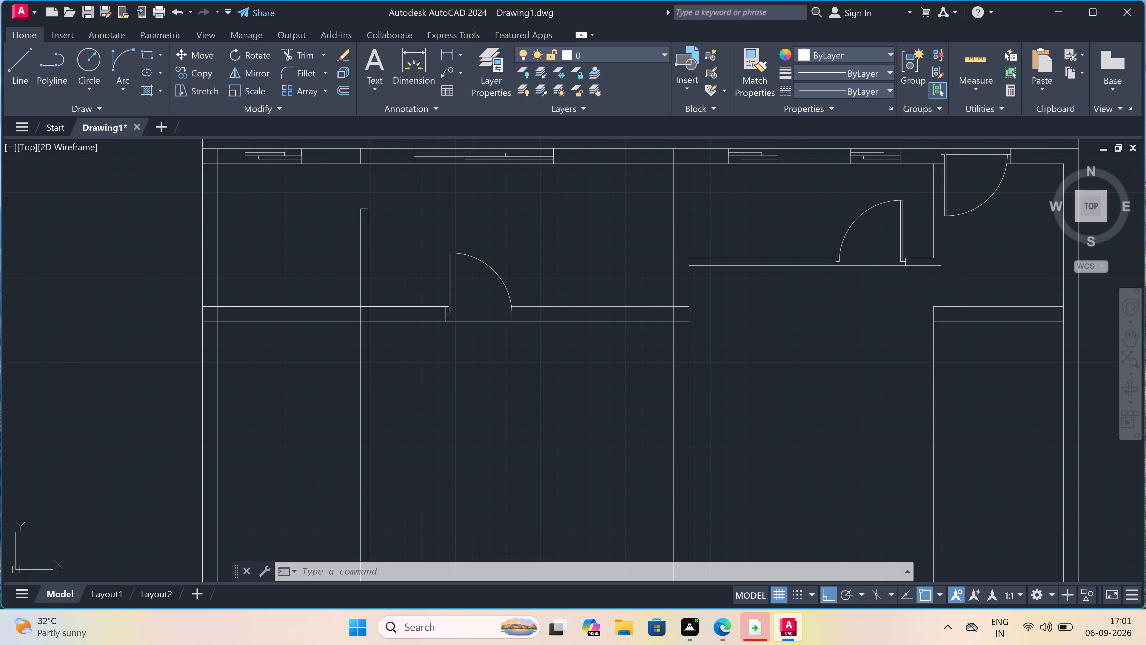
Erase the line offset 16' below the horizontal wall that holds the lower swing door.
{"action": "scroll", "coordinate": [639, 222], "scroll_direction": "down", "scroll_amount": 2}
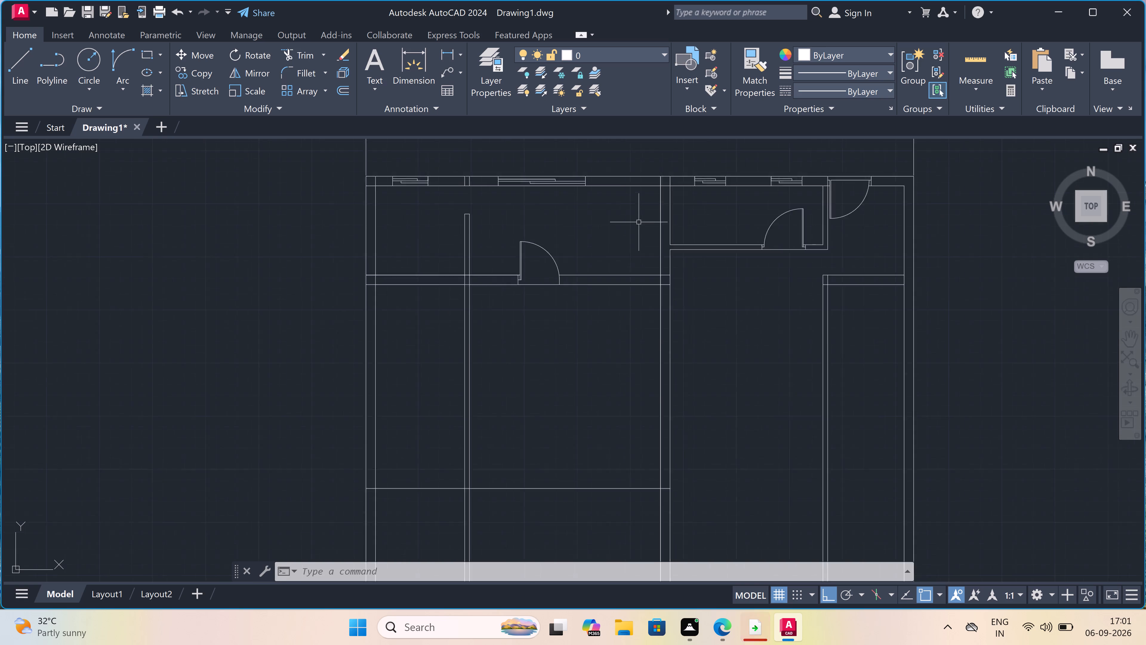
{"action": "scroll", "coordinate": [601, 367], "scroll_direction": "up", "scroll_amount": 1}
{"action": "left_click_drag", "start_coordinate": [599, 365], "coordinate": [599, 370]}
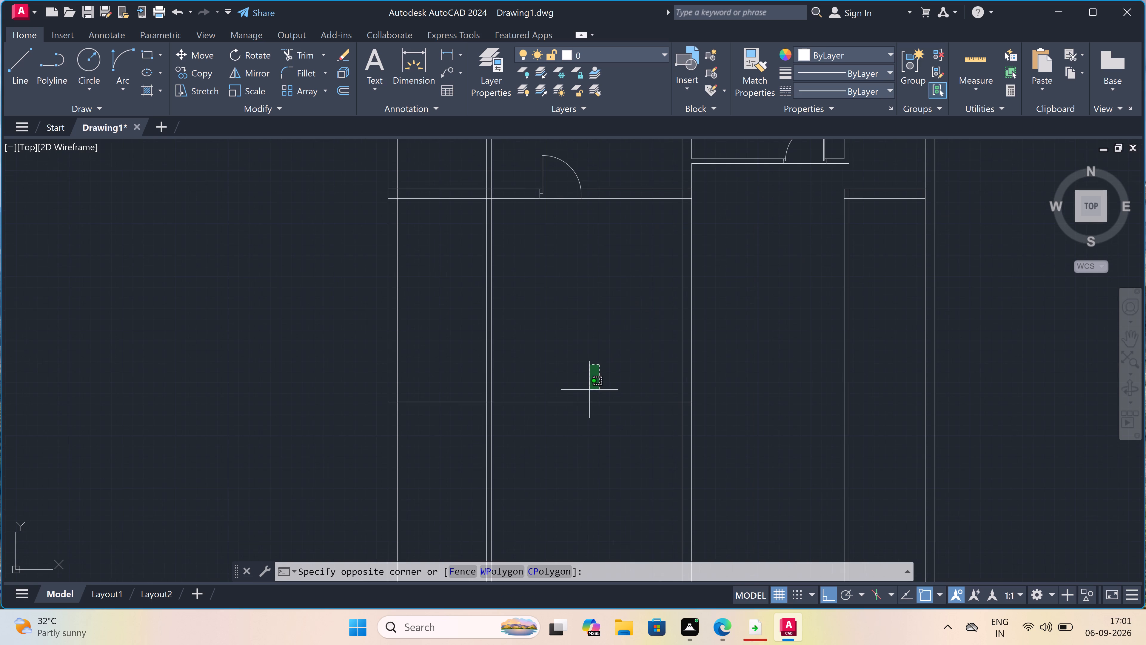
{"action": "double_click", "coordinate": [560, 428]}
{"action": "key", "text": "Delete"}
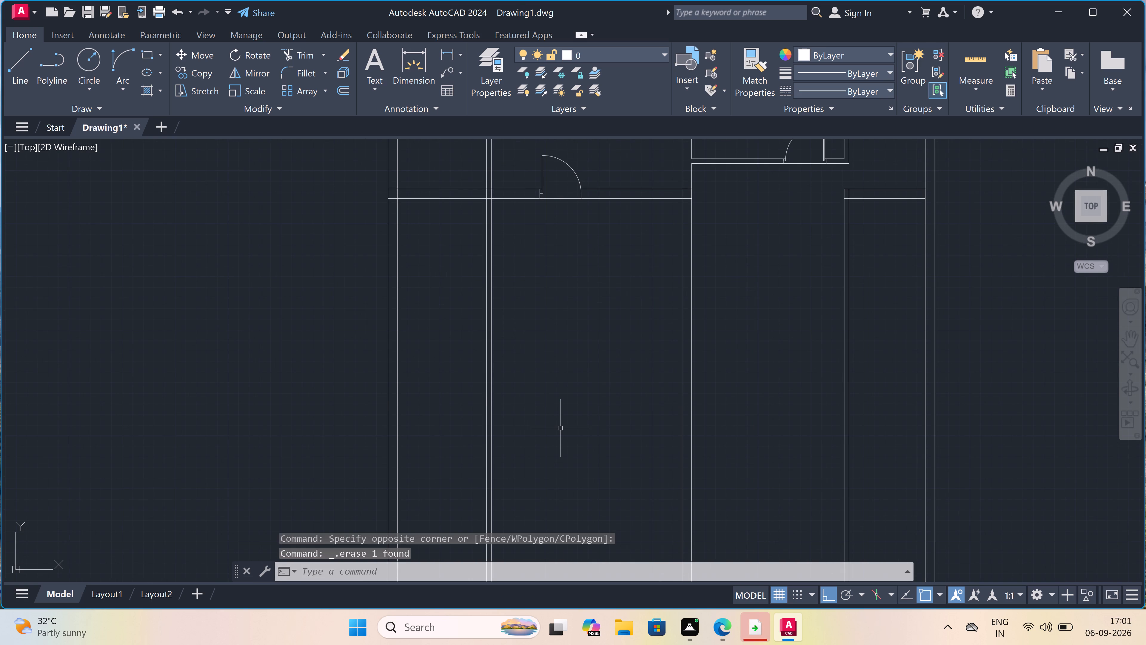
Offset the lower line of the horizontal wall below the door 14' downward.
{"action": "type", "text": "o"}
{"action": "key", "text": "space"}
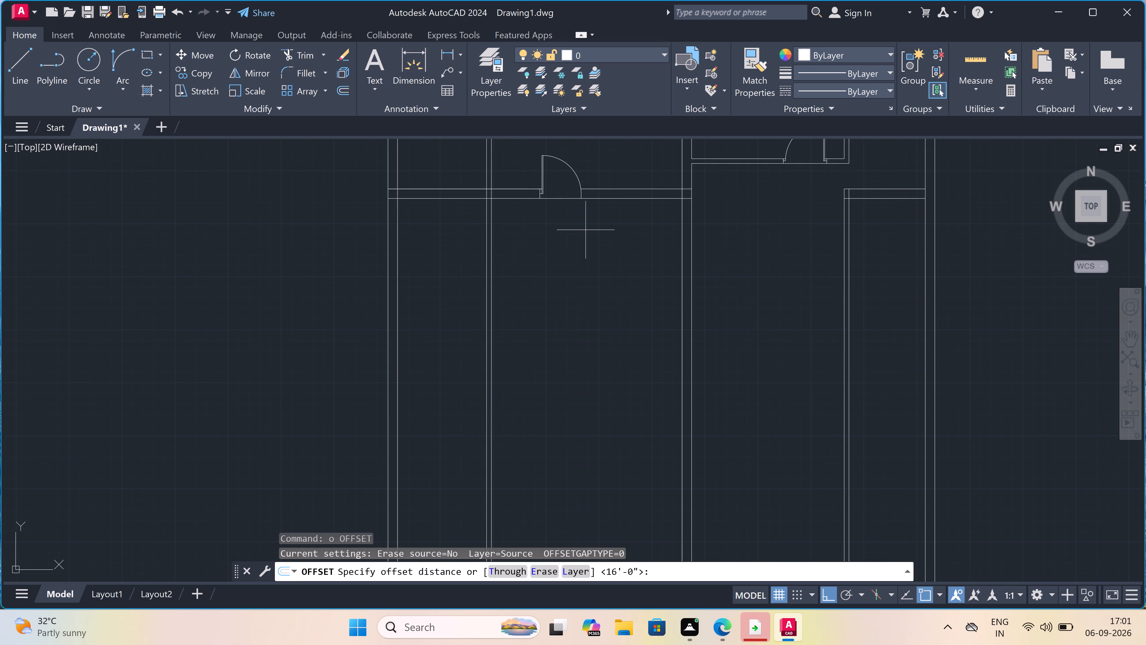
{"action": "left_click_drag", "start_coordinate": [613, 199], "coordinate": [613, 213]}
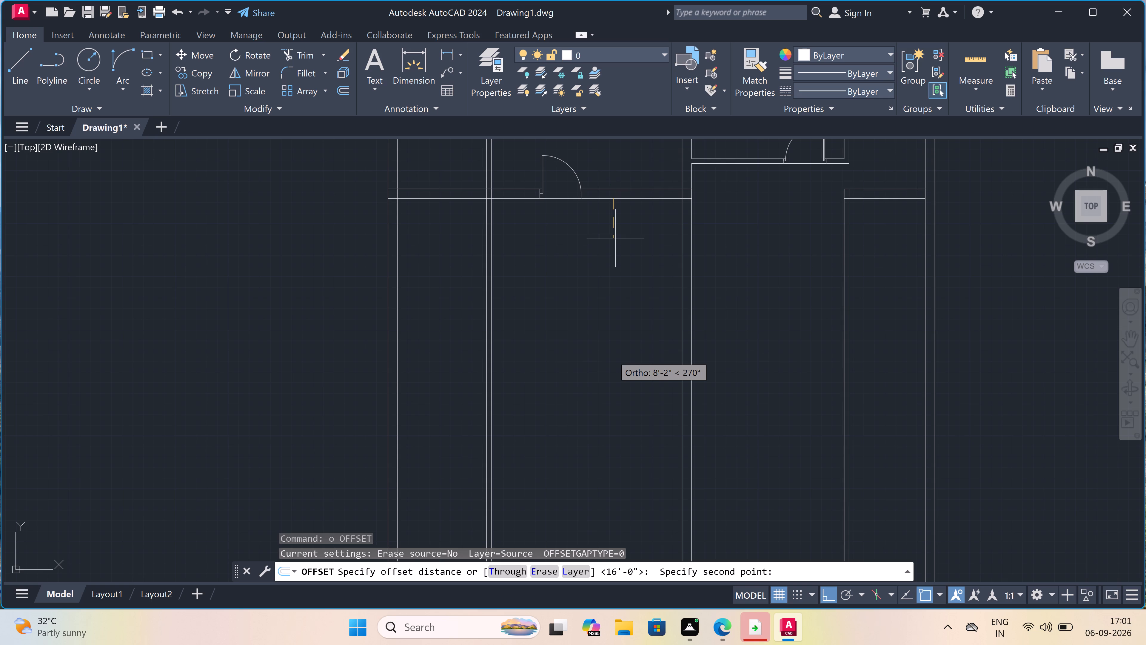
{"action": "type", "text": "14"}
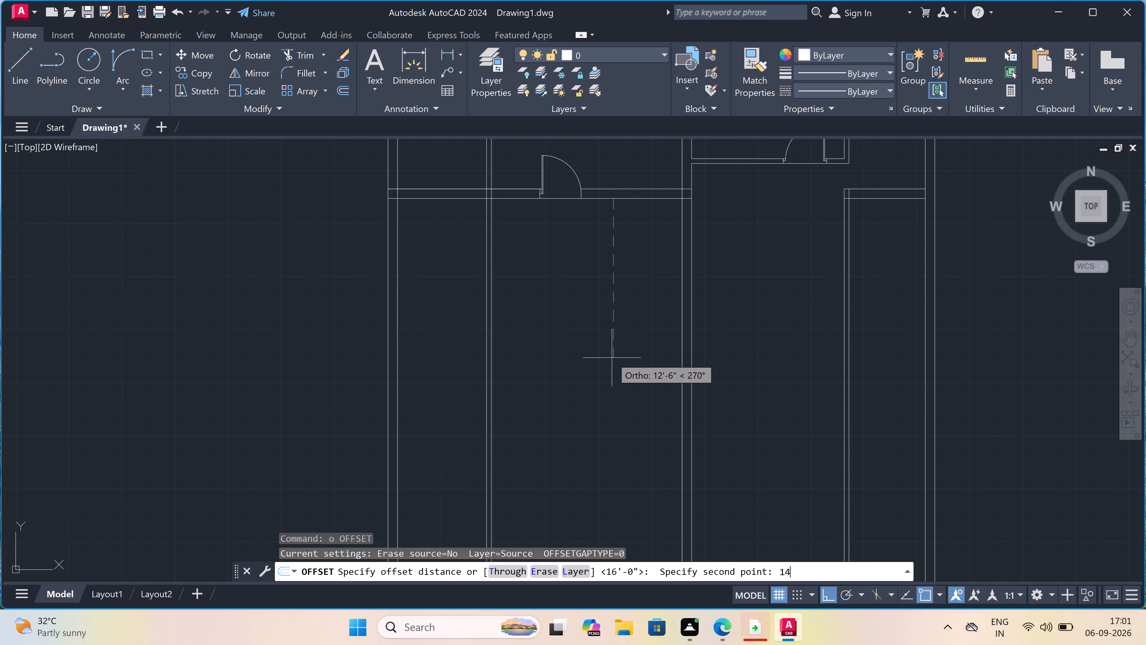
{"action": "type", "text": "'"}
{"action": "key", "text": "space"}
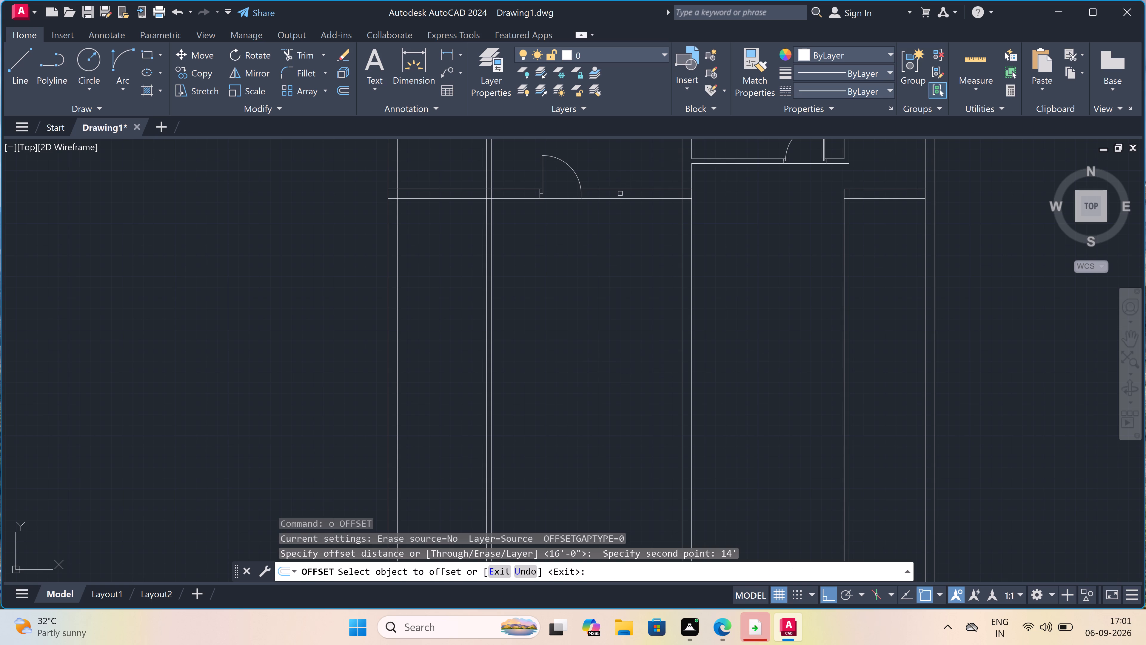
{"action": "left_click_drag", "start_coordinate": [620, 197], "coordinate": [620, 202]}
{"action": "left_click", "coordinate": [622, 242]}
{"action": "scroll", "coordinate": [622, 242], "scroll_direction": "down", "scroll_amount": 2}
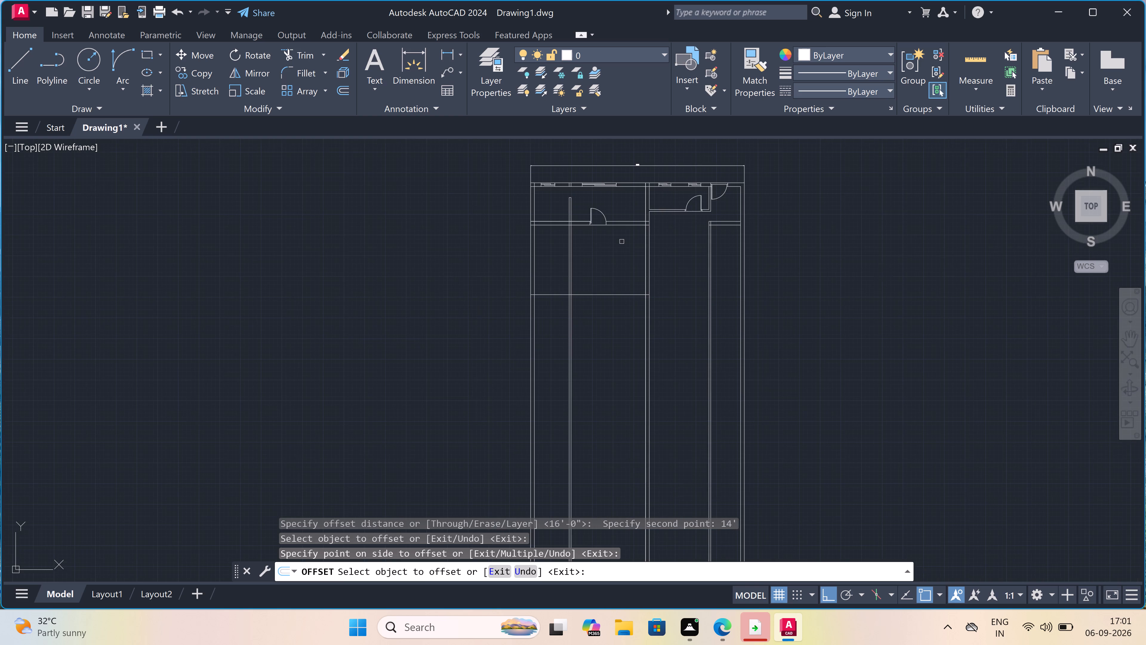
{"action": "scroll", "coordinate": [622, 242], "scroll_direction": "up", "scroll_amount": 1}
{"action": "key", "text": "Escape"}
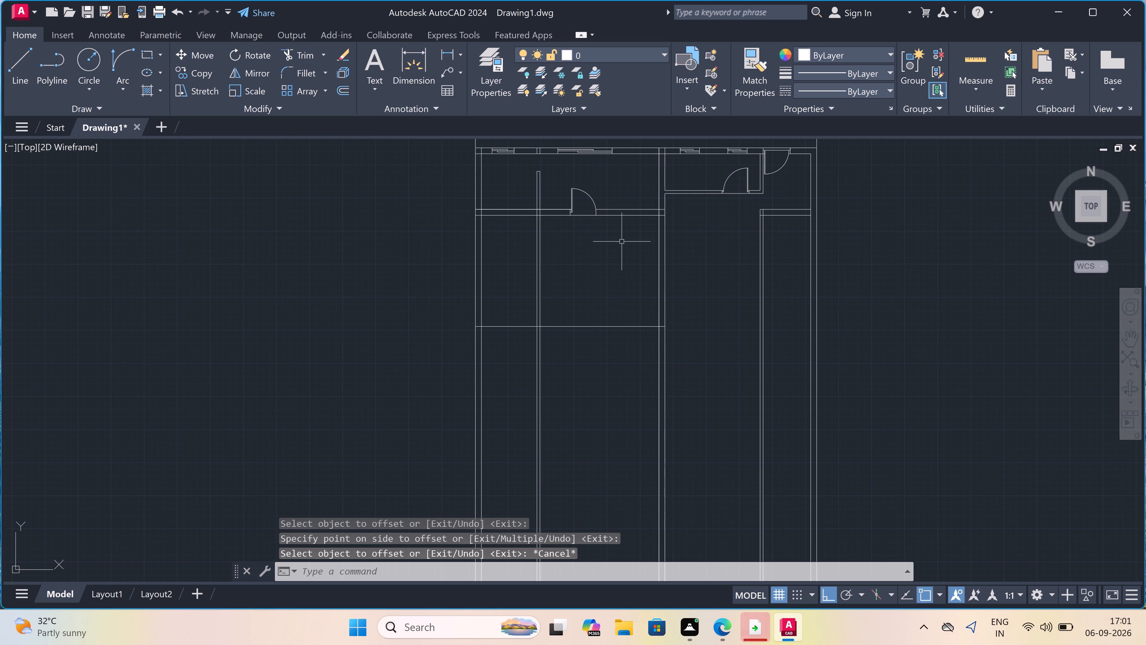
Offset the new horizontal line 9" downward to form the wall thickness below the room.
{"action": "type", "text": "o"}
{"action": "key", "text": "space"}
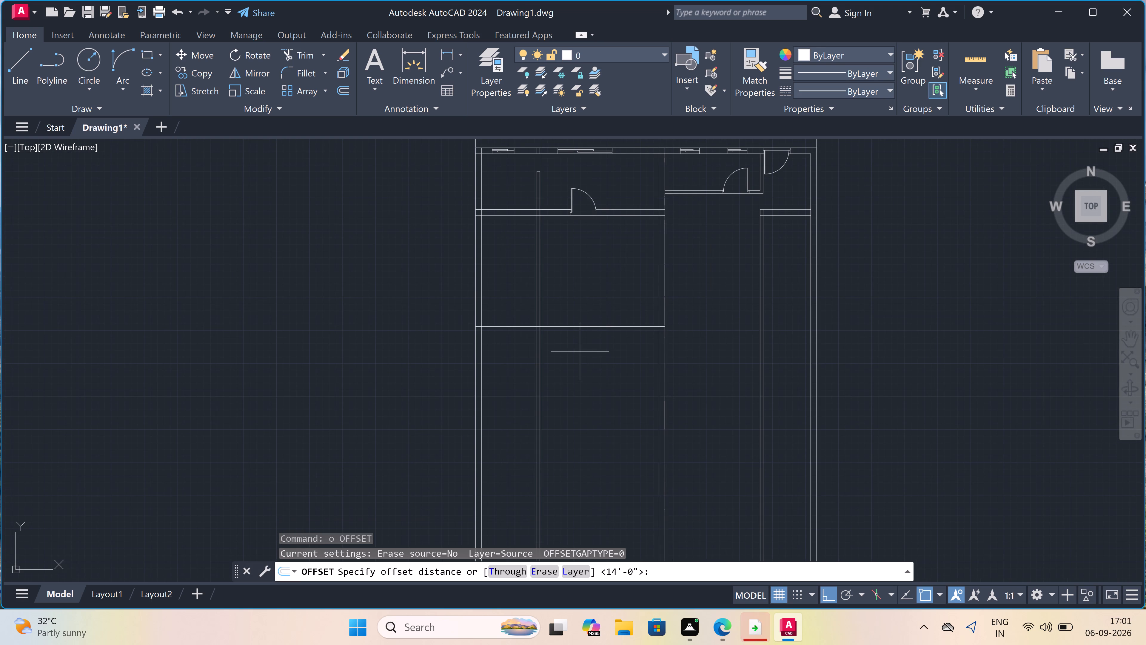
{"action": "left_click_drag", "start_coordinate": [584, 328], "coordinate": [585, 334]}
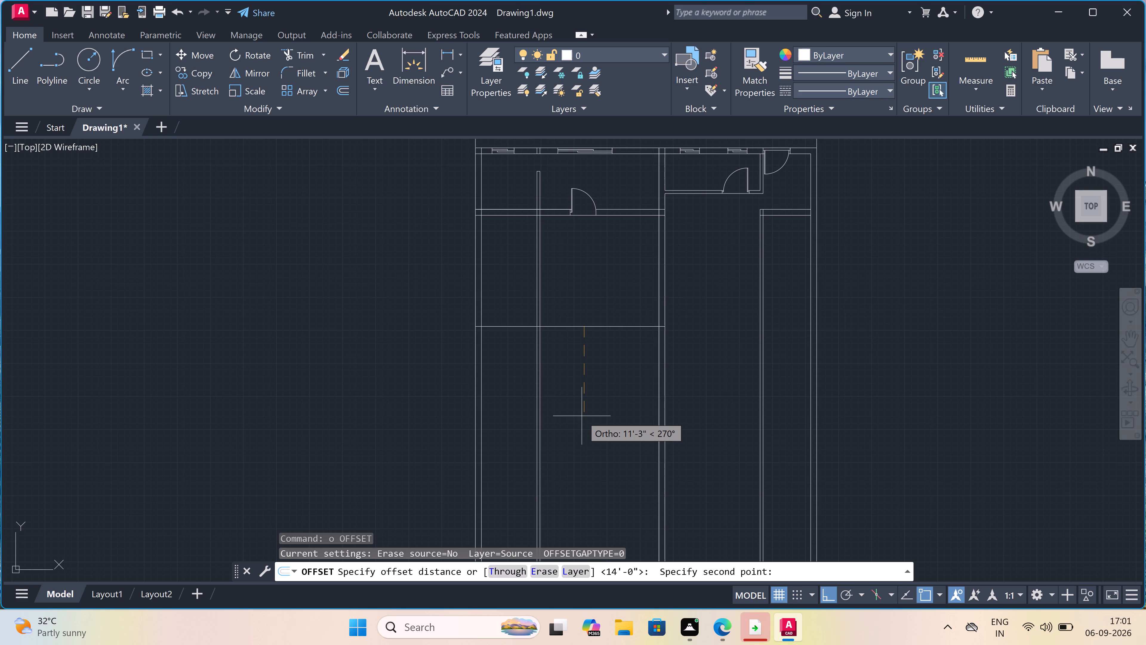
{"action": "key", "text": "9"}
{"action": "type", "text": "\""}
{"action": "key", "text": "space"}
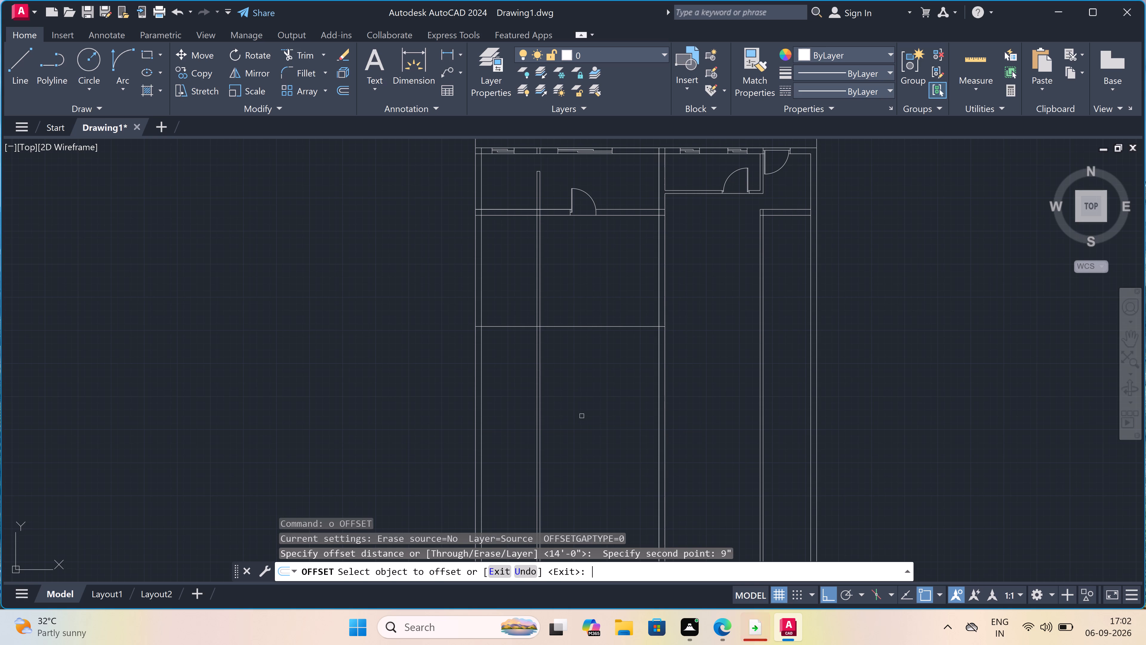
{"action": "double_click", "coordinate": [575, 326]}
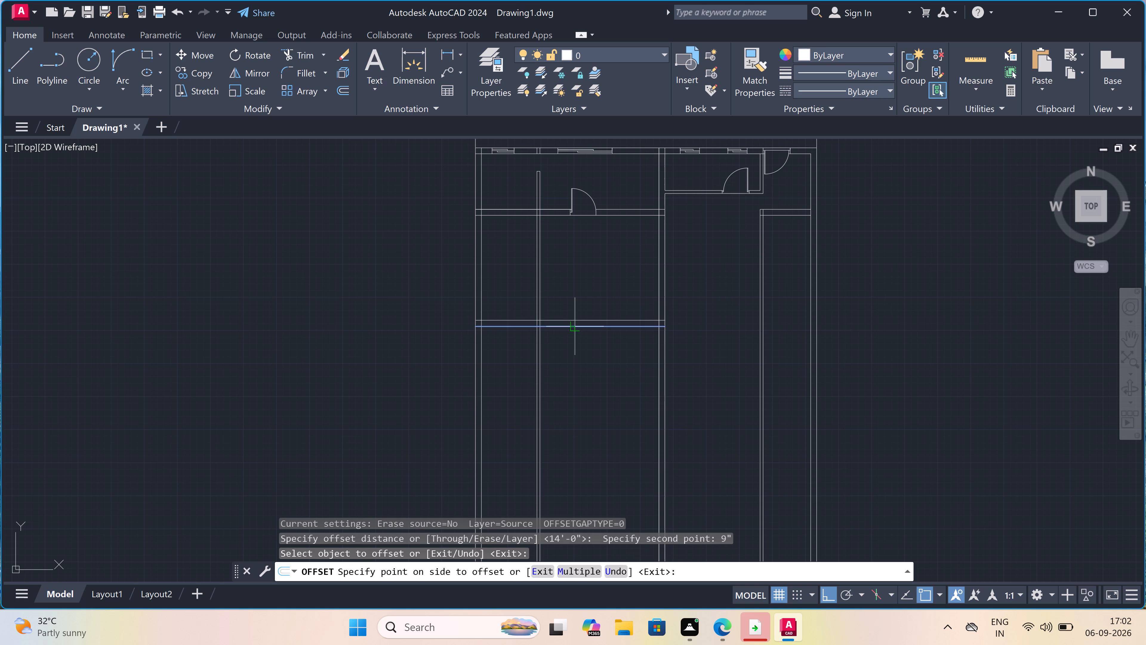
{"action": "left_click", "coordinate": [553, 363]}
{"action": "key", "text": "Escape"}
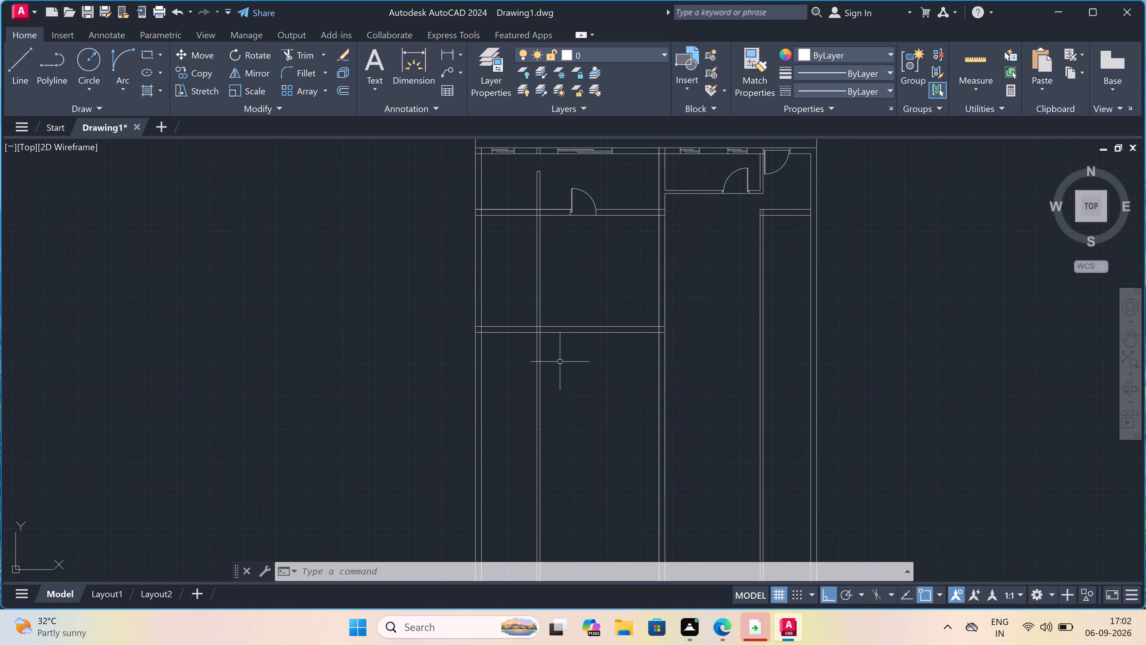
Offset the lower line of the new 9" horizontal wall 14' downward for a second room.
{"action": "type", "text": "o"}
{"action": "key", "text": "space"}
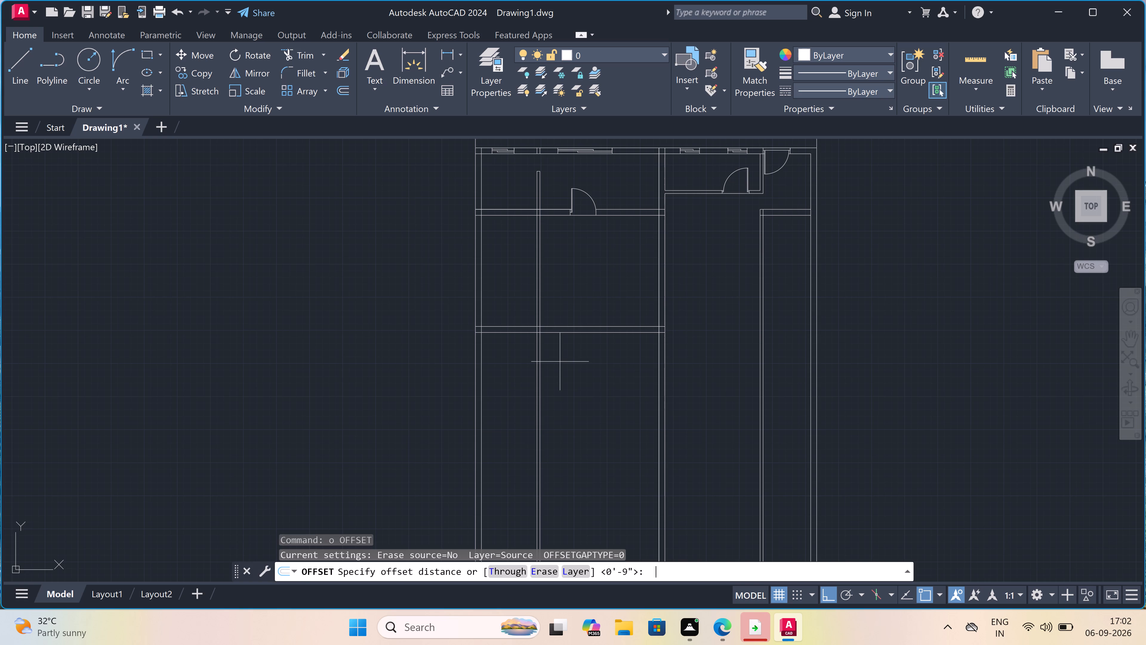
{"action": "left_click_drag", "start_coordinate": [578, 332], "coordinate": [579, 343]}
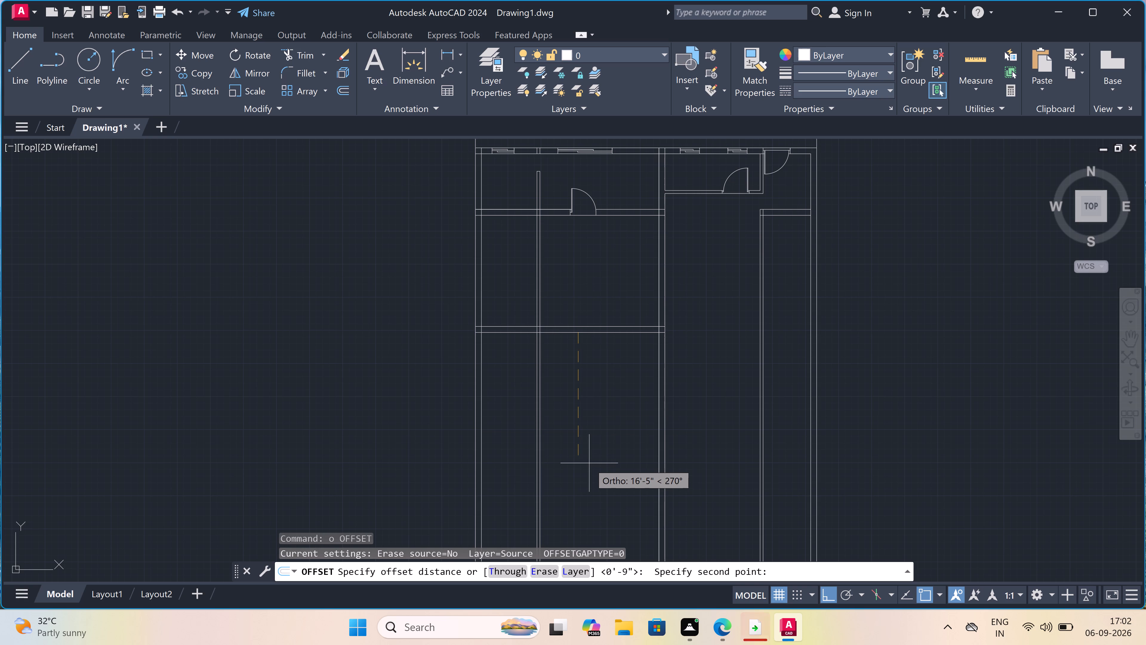
{"action": "type", "text": "14'"}
{"action": "key", "text": "space"}
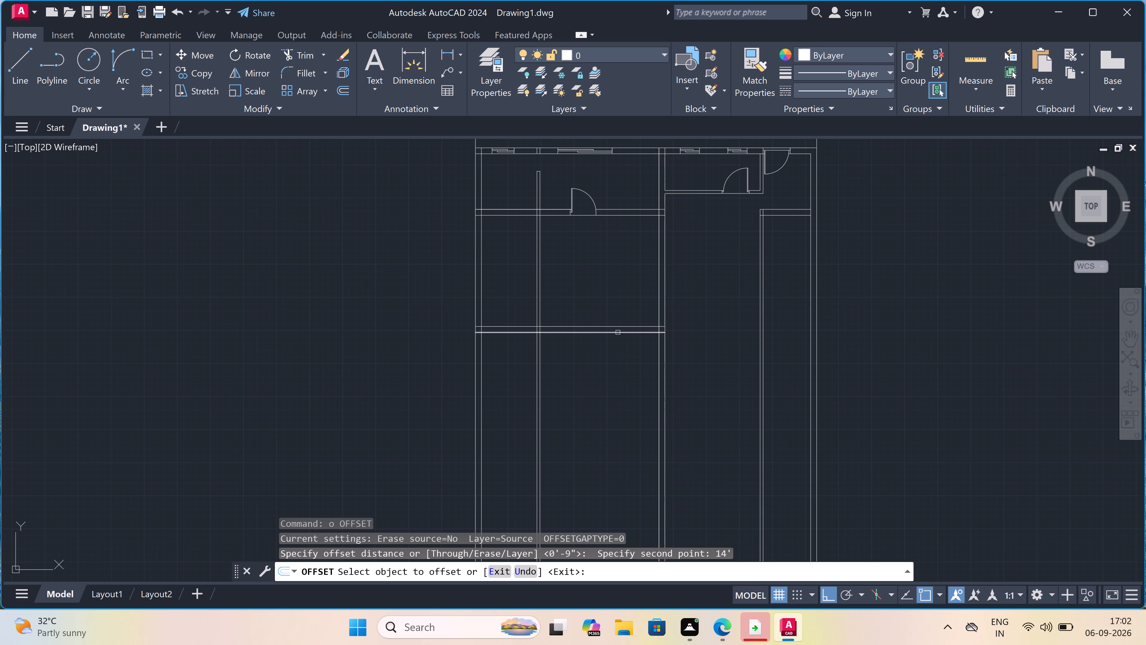
{"action": "left_click_drag", "start_coordinate": [618, 332], "coordinate": [619, 341]}
{"action": "left_click", "coordinate": [632, 408]}
{"action": "key", "text": "Escape"}
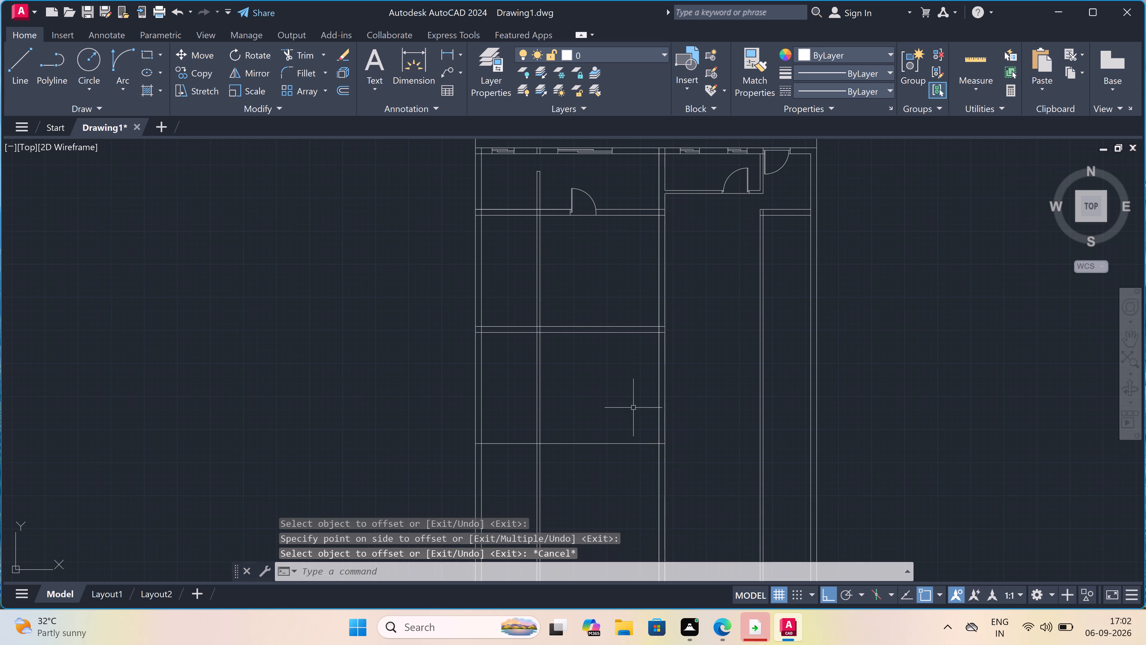
Offset the second room's bottom line 9" downward to form its wall thickness.
{"action": "type", "text": "o"}
{"action": "key", "text": "space"}
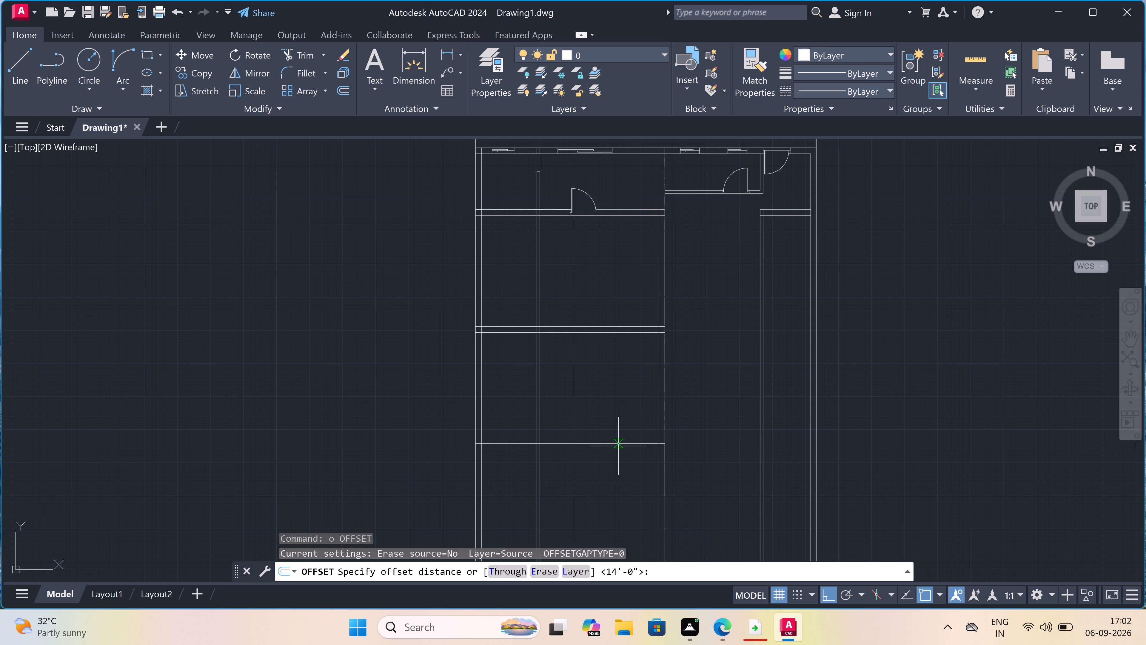
{"action": "left_click_drag", "start_coordinate": [617, 444], "coordinate": [619, 449]}
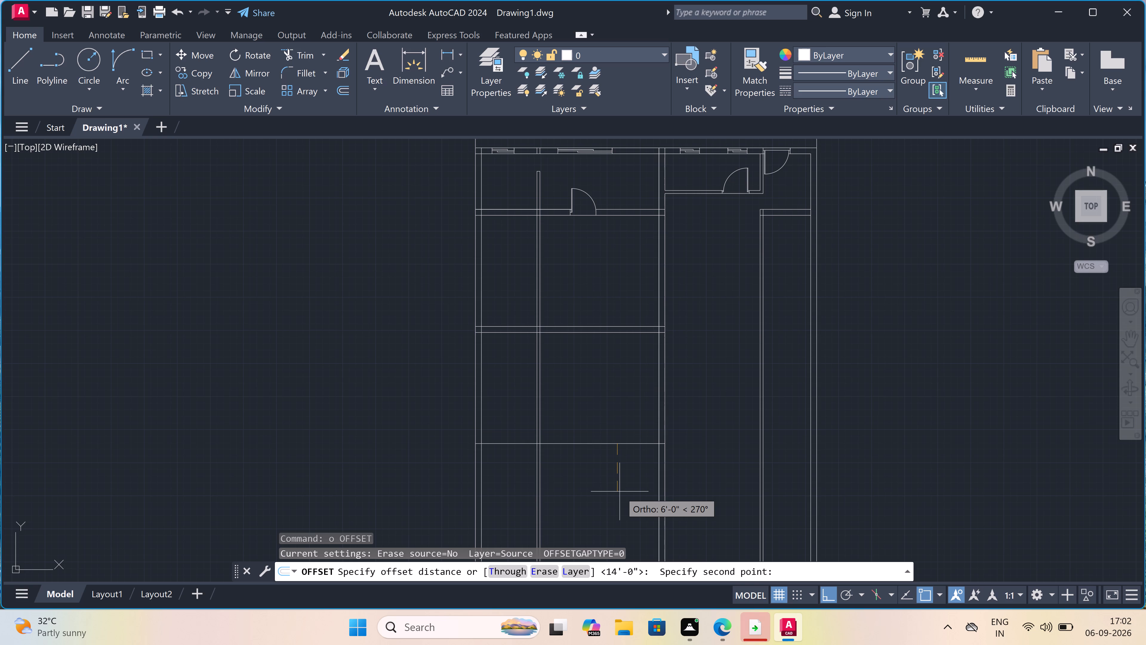
{"action": "type", "text": "9\""}
{"action": "key", "text": "space"}
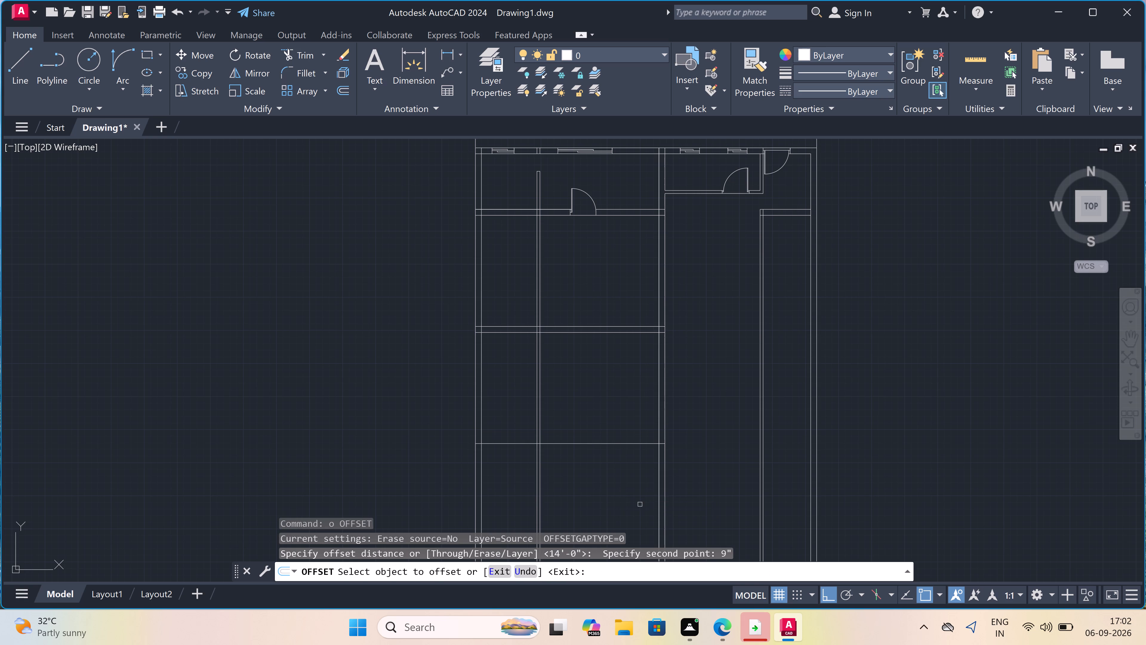
{"action": "left_click_drag", "start_coordinate": [634, 444], "coordinate": [634, 451]}
{"action": "left_click", "coordinate": [630, 483]}
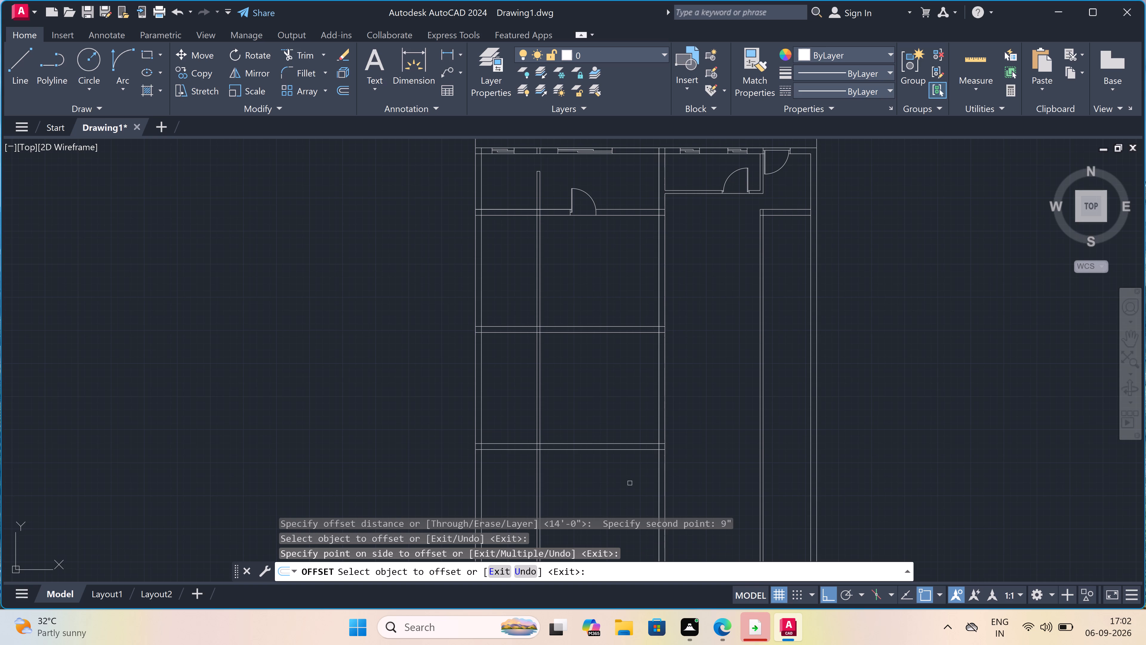
{"action": "key", "text": "Escape"}
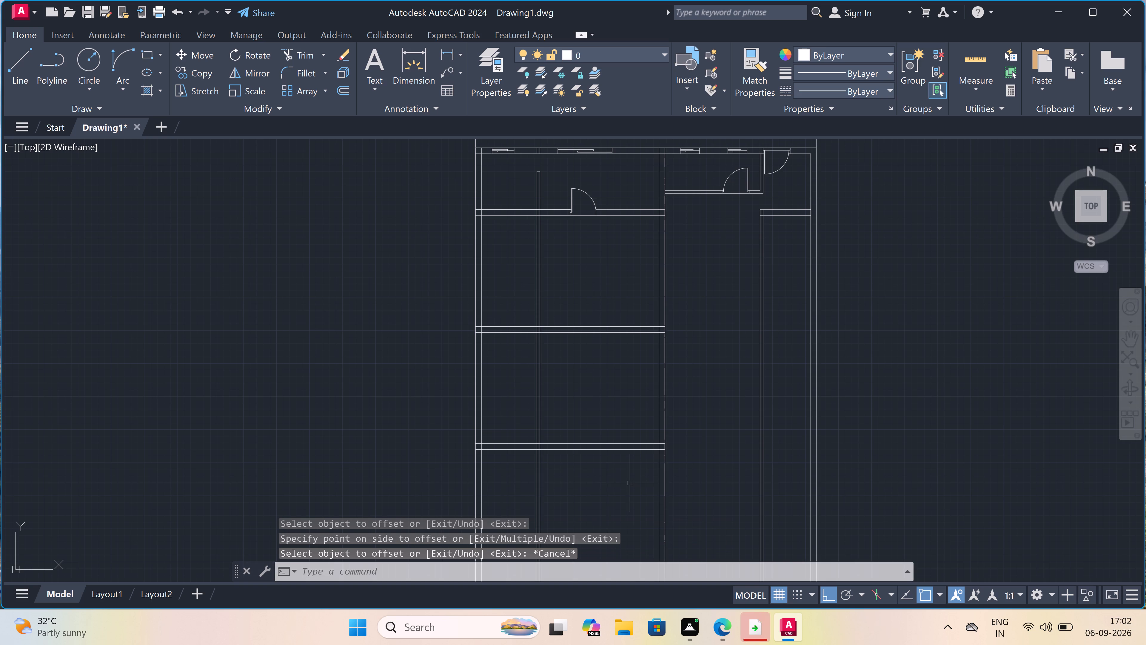
Extend both lines of the lowest horizontal wall across the partition to the inner face of the east outer wall.
{"action": "type", "text": "ex"}
{"action": "key", "text": "space"}
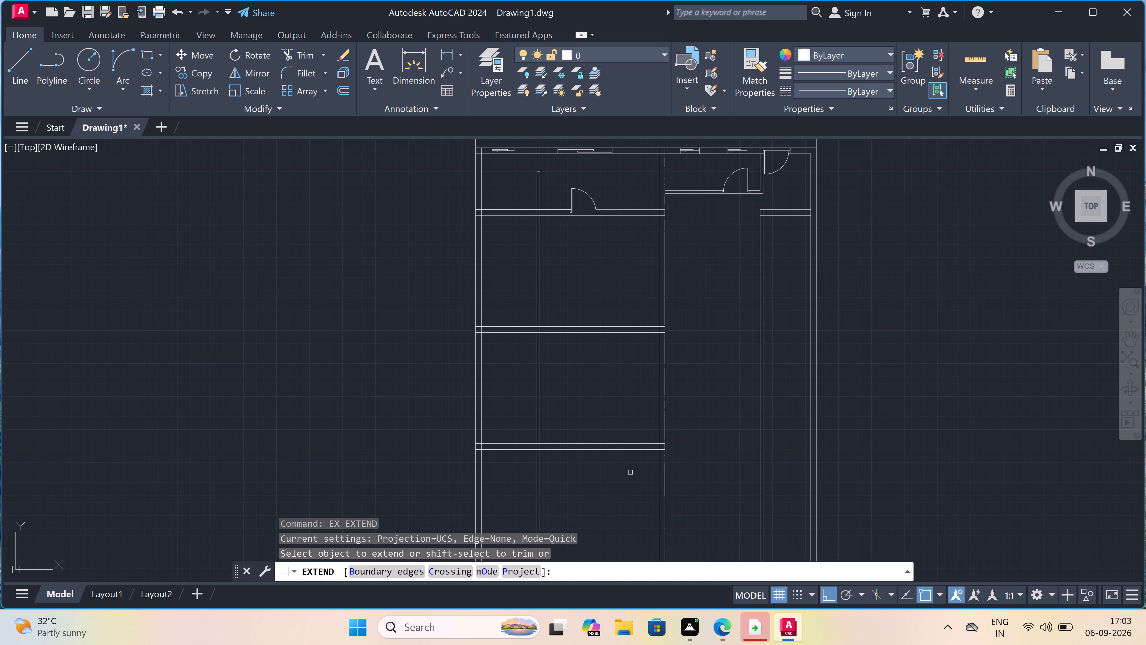
{"action": "left_click_drag", "start_coordinate": [632, 425], "coordinate": [631, 429]}
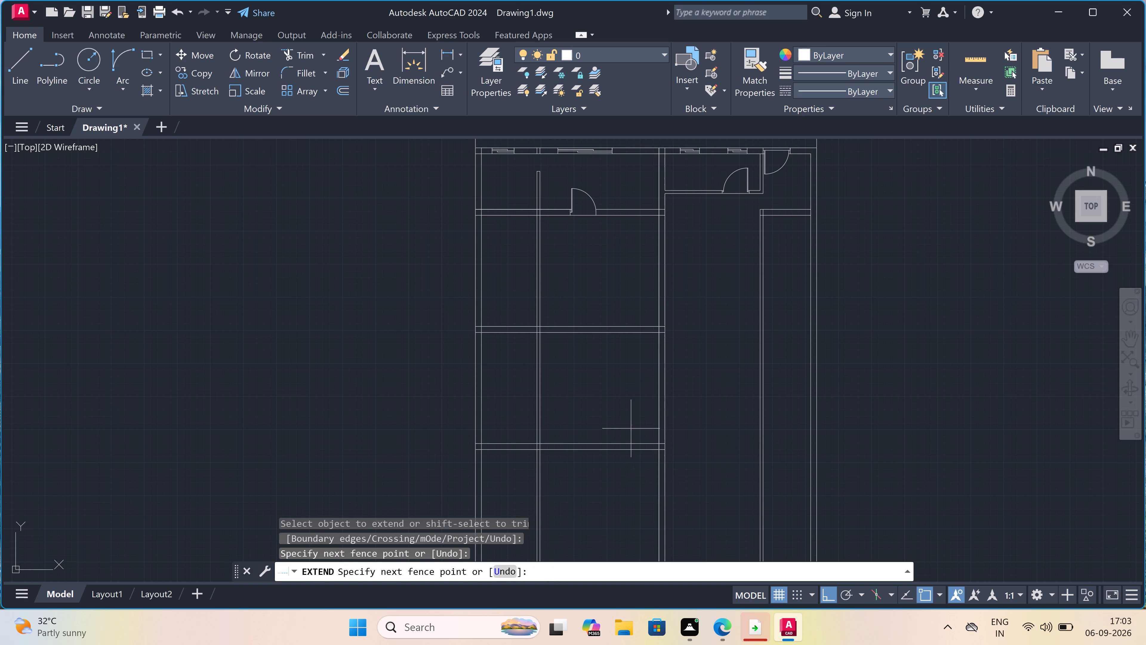
{"action": "double_click", "coordinate": [612, 492]}
{"action": "left_click", "coordinate": [757, 380]}
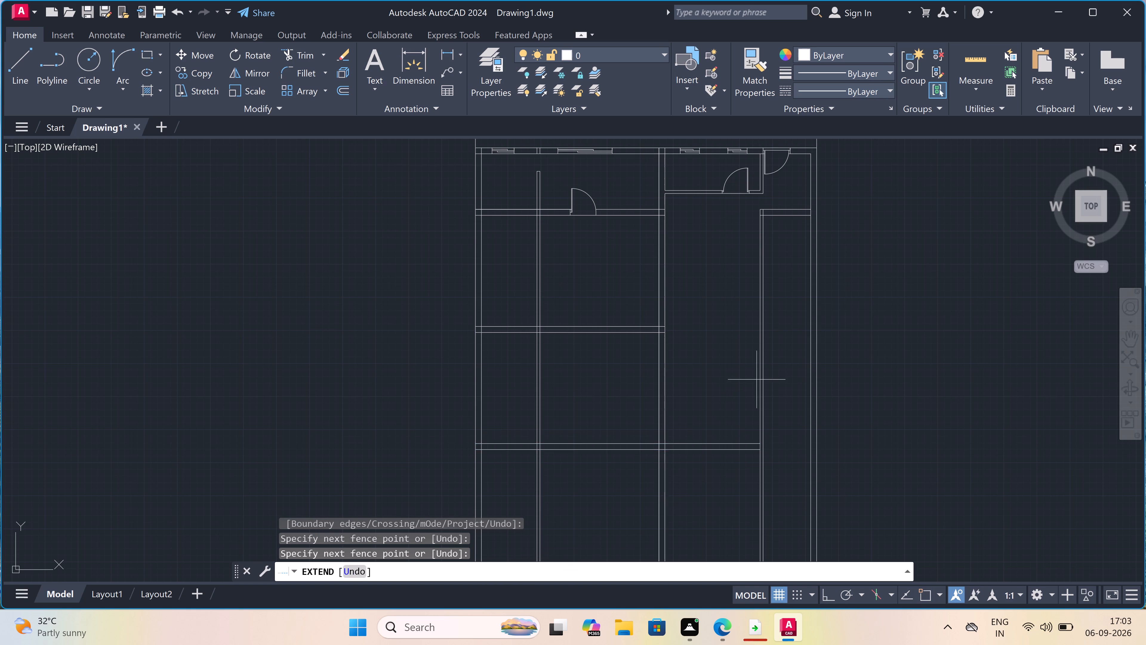
{"action": "left_click", "coordinate": [734, 491]}
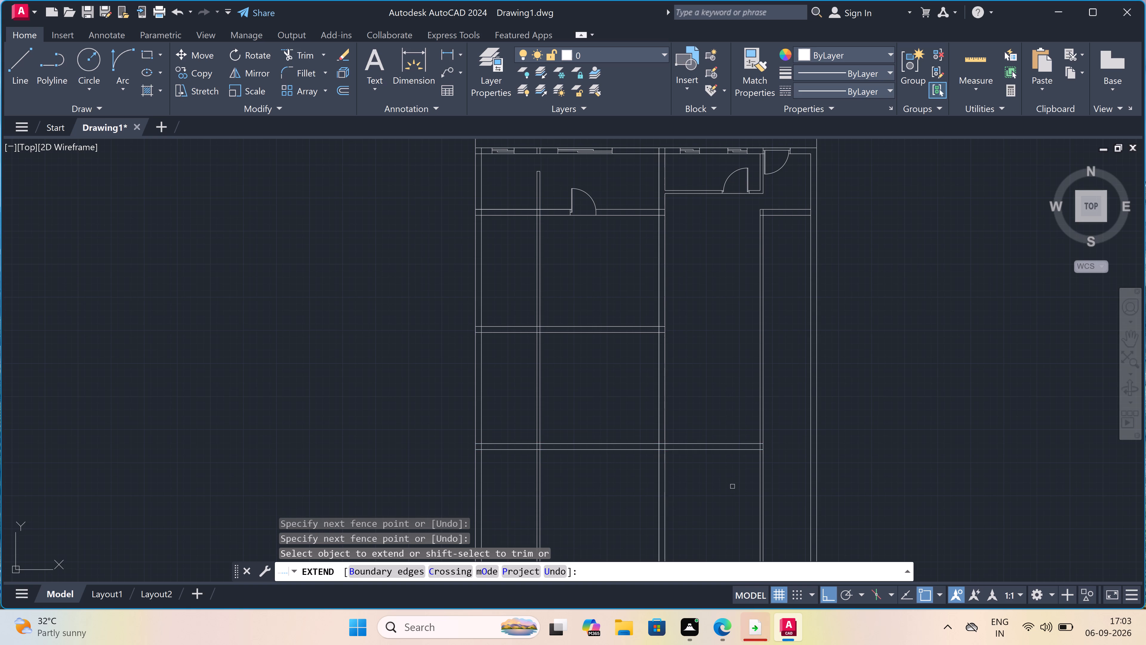
{"action": "left_click", "coordinate": [730, 431]}
{"action": "left_click", "coordinate": [730, 433]}
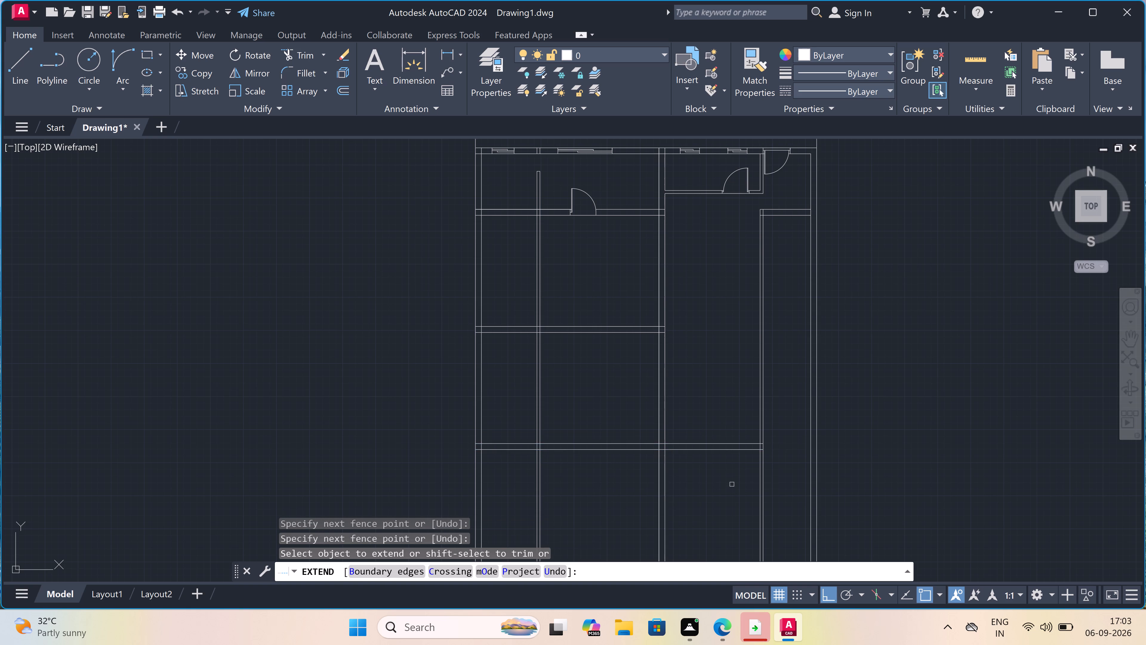
{"action": "left_click", "coordinate": [728, 475]}
{"action": "left_click", "coordinate": [730, 408]}
{"action": "key", "text": "Escape"}
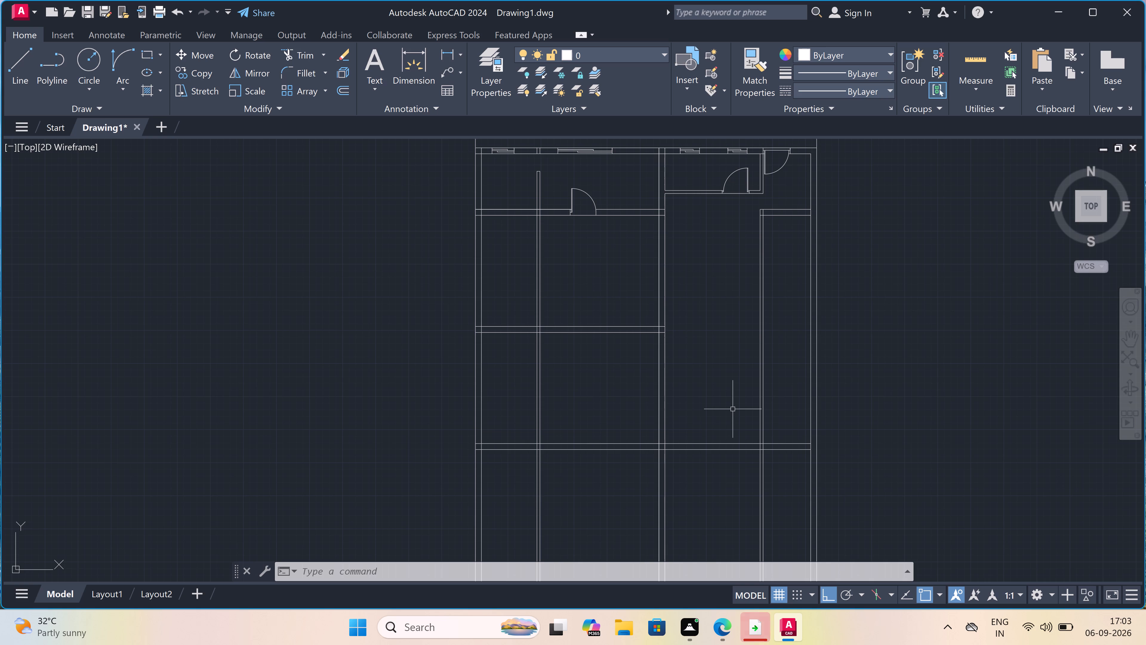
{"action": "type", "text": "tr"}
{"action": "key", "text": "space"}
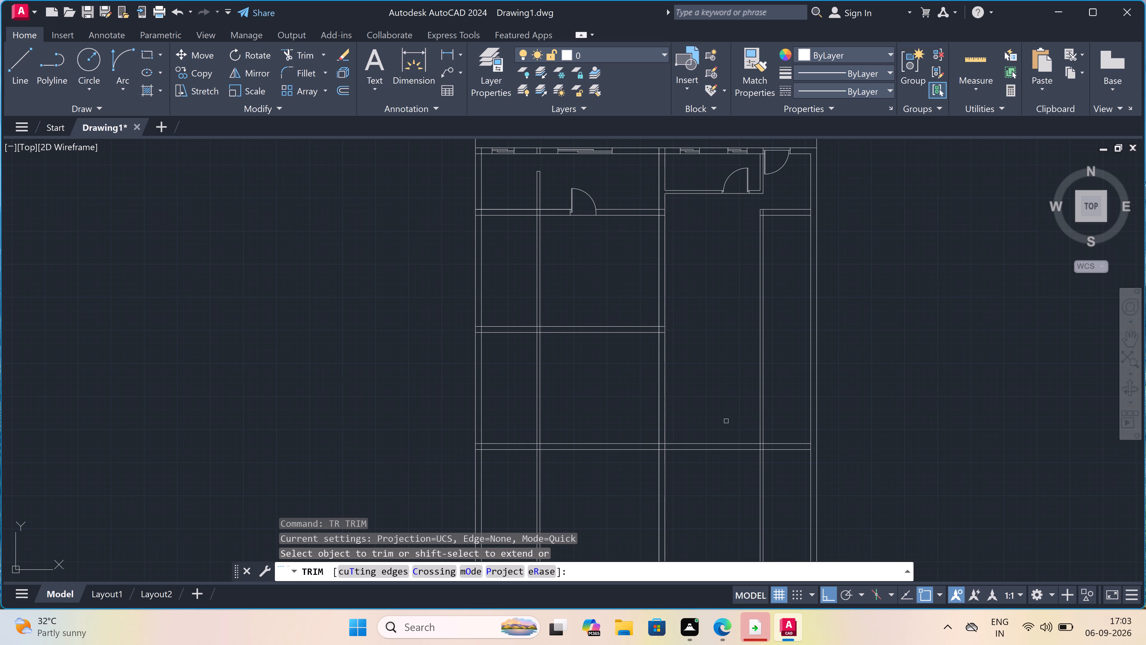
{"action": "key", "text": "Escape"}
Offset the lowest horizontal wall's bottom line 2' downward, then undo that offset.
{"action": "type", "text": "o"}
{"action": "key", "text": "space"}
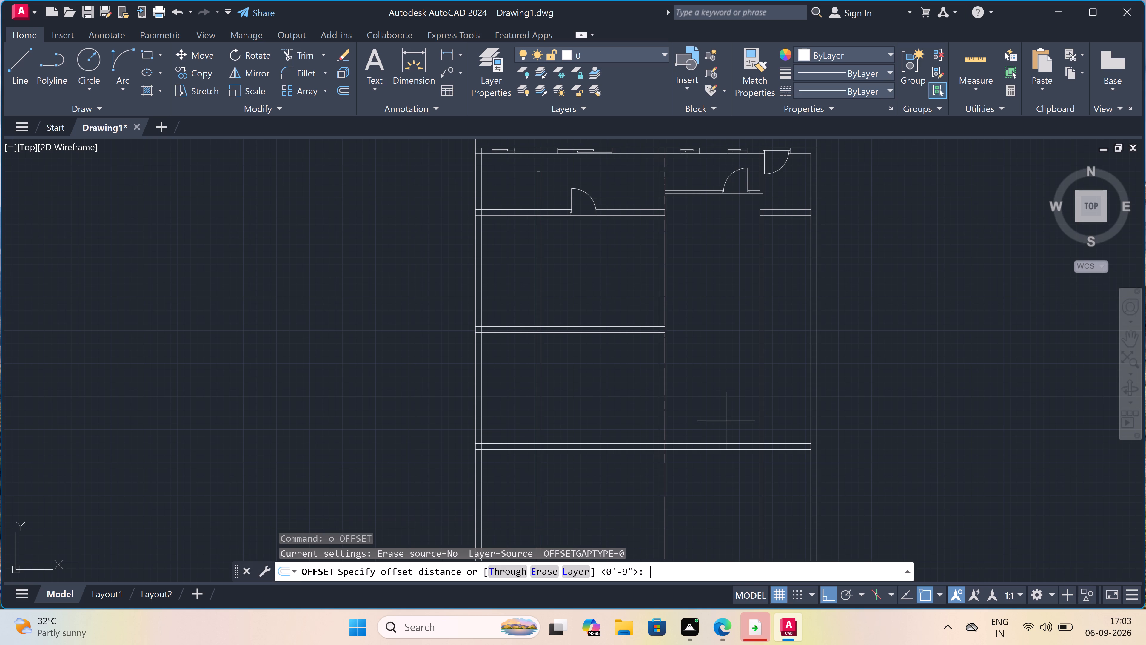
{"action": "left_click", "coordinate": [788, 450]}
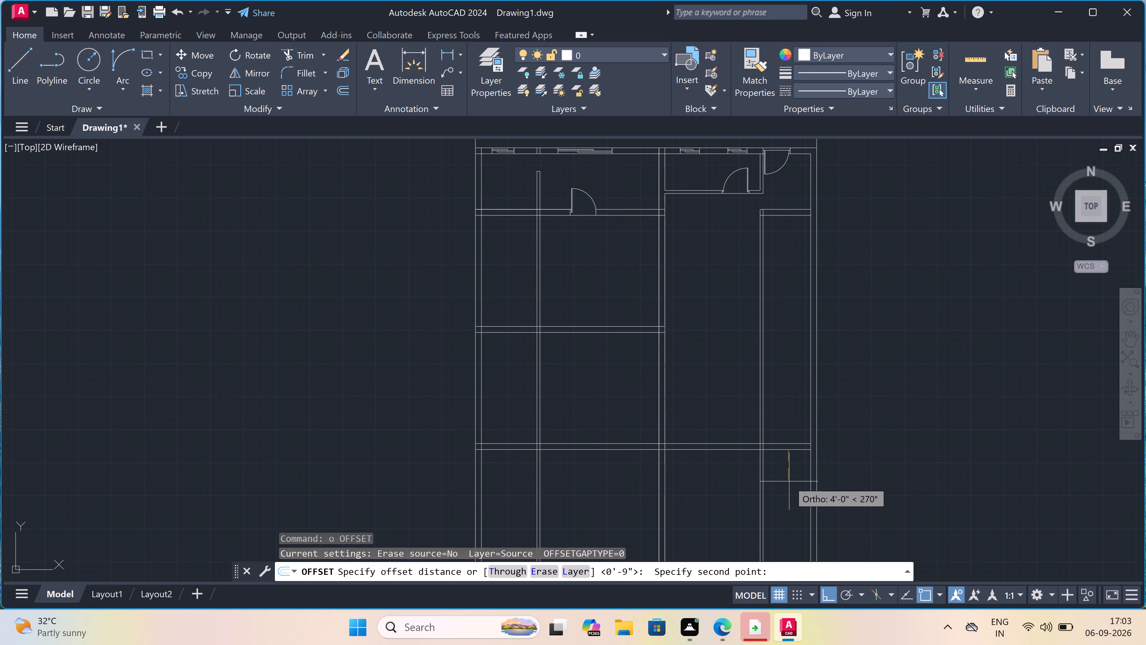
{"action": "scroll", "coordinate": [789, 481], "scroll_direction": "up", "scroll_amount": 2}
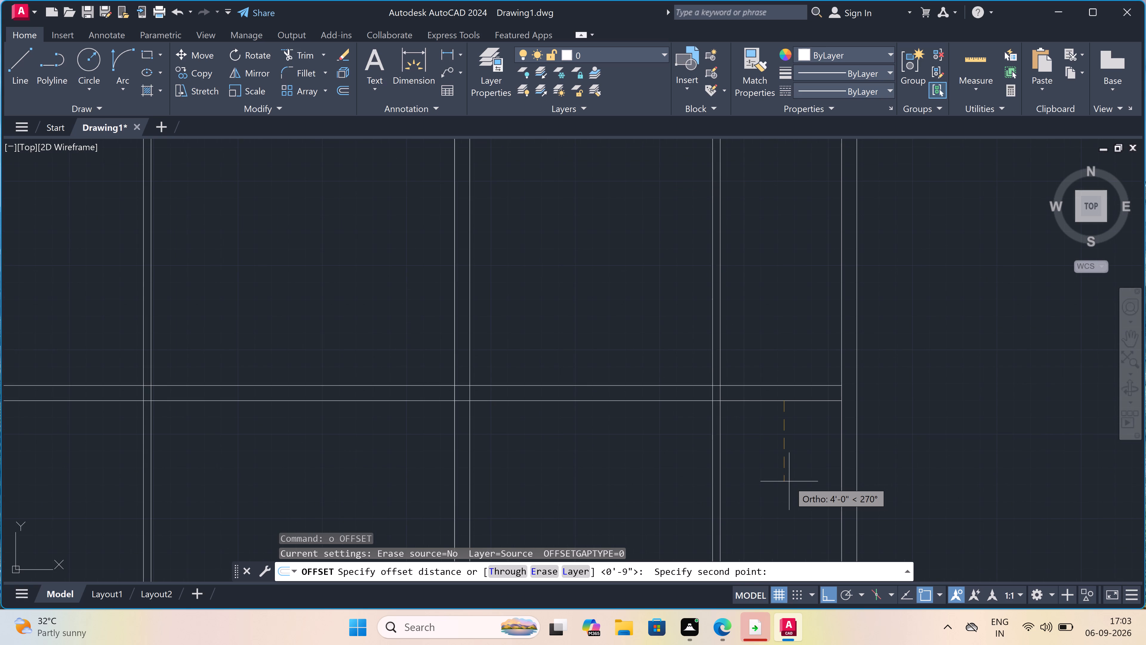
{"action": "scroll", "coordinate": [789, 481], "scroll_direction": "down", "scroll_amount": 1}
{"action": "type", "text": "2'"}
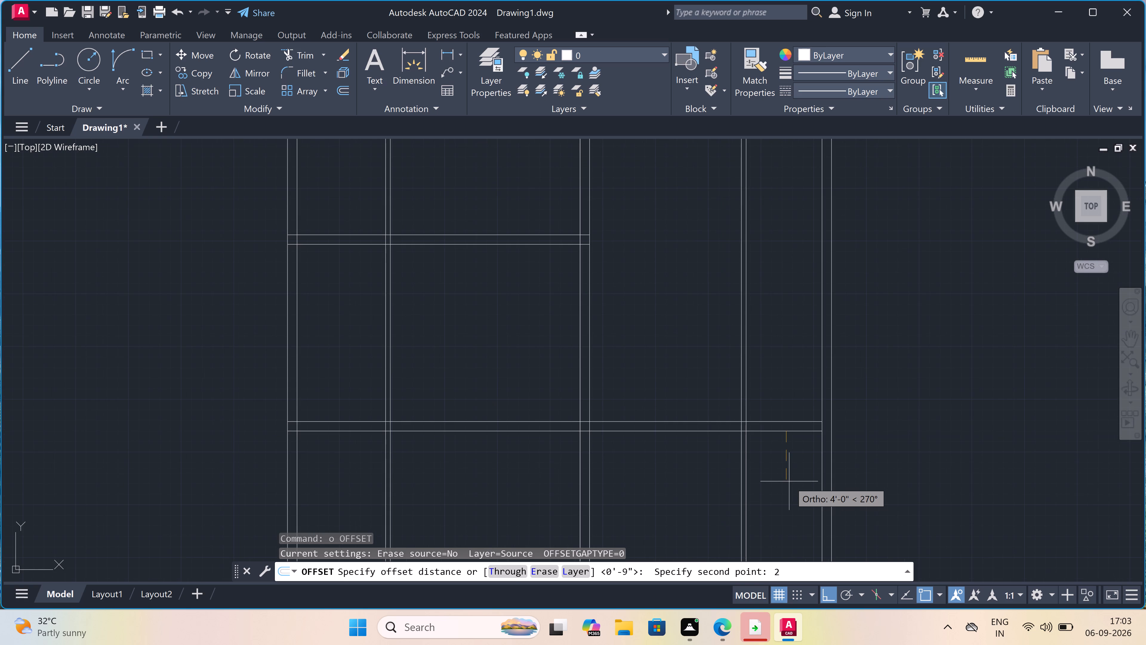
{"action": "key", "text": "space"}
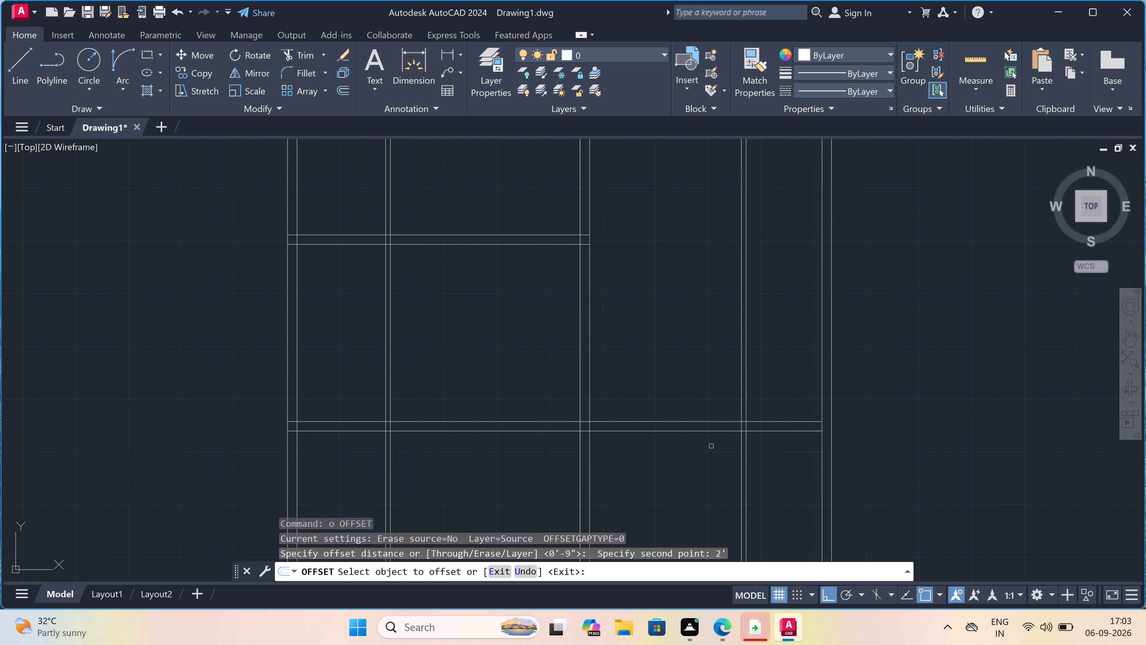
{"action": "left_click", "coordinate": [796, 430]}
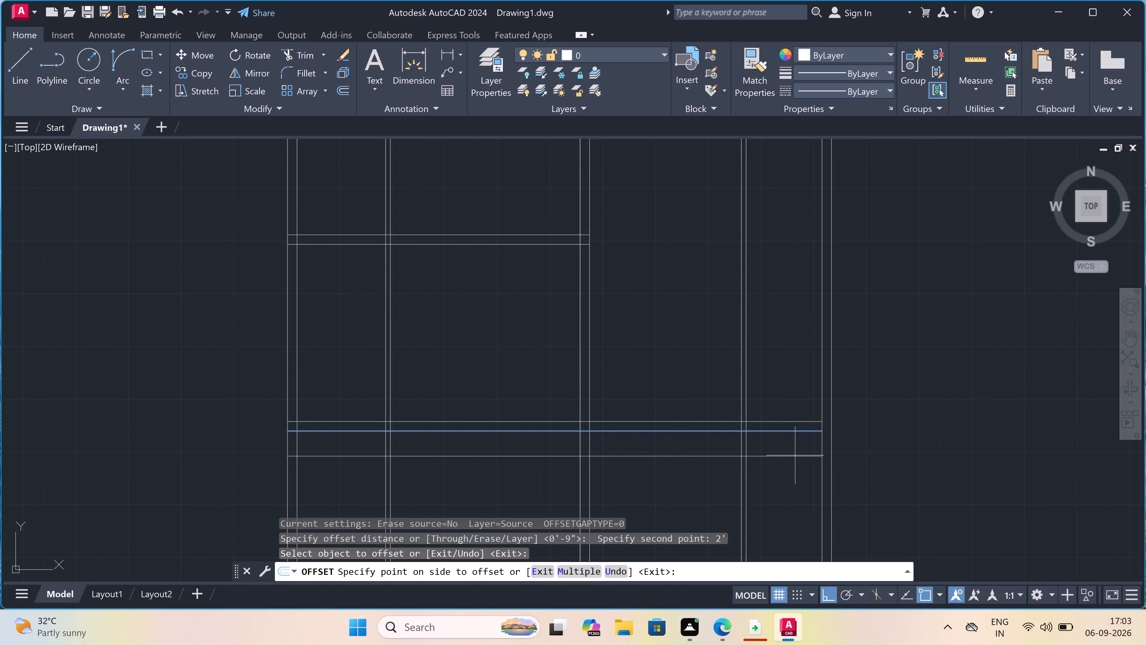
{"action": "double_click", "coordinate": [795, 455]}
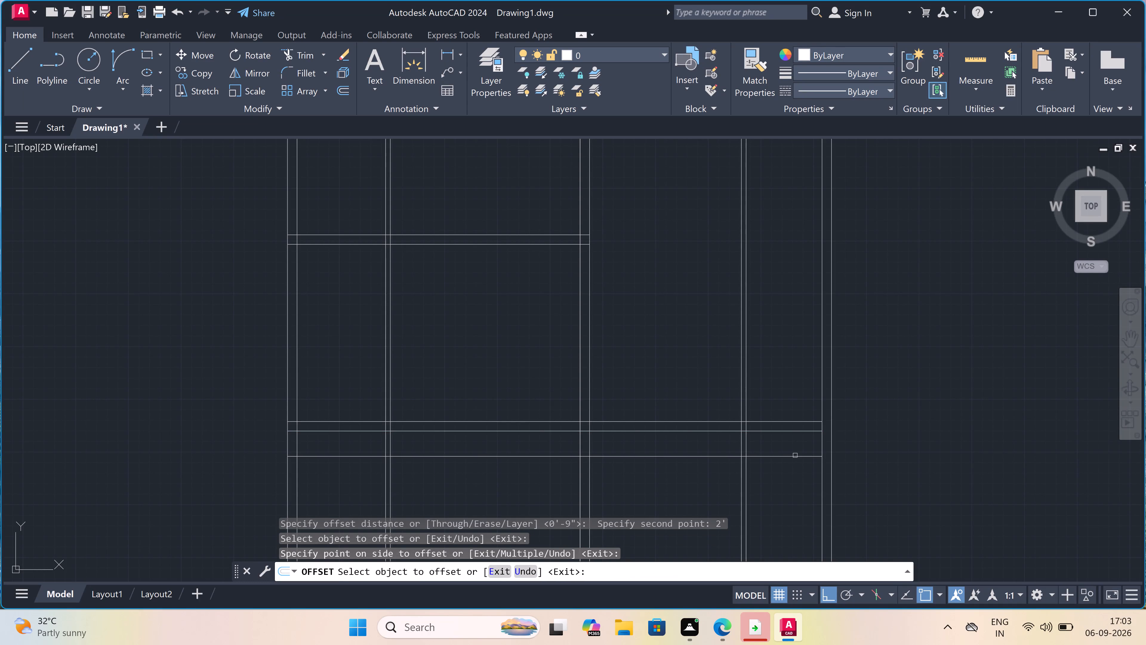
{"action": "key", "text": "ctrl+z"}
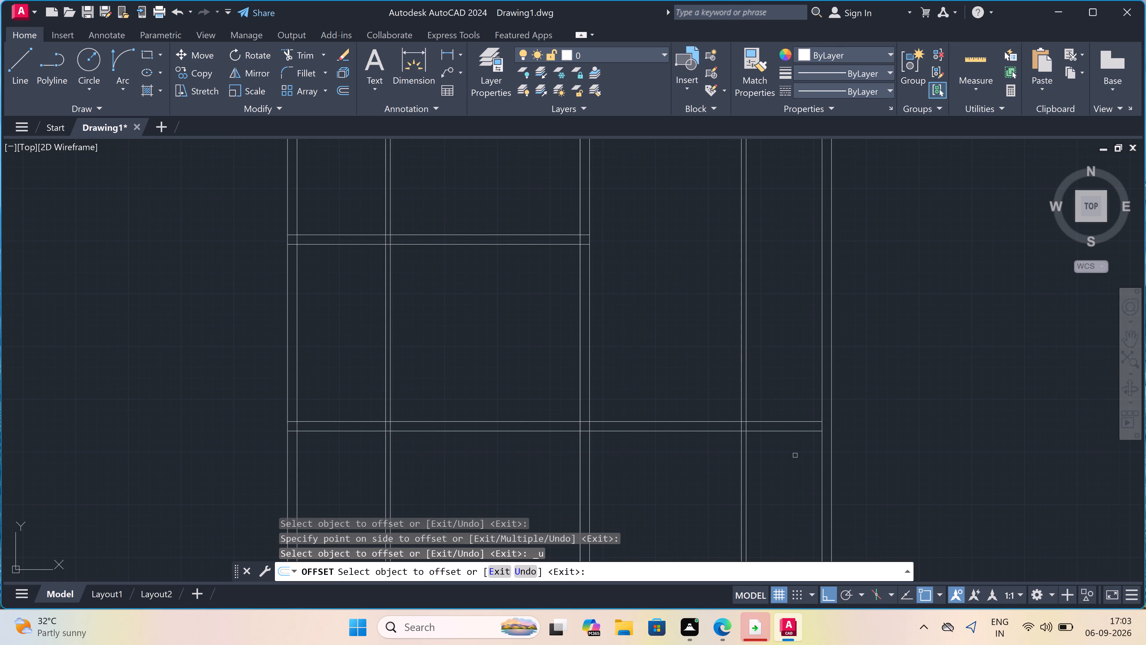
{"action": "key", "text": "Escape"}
Offset the bottom line of the lowest horizontal wall 3' downward to set the passage width.
{"action": "type", "text": "o"}
{"action": "key", "text": "space"}
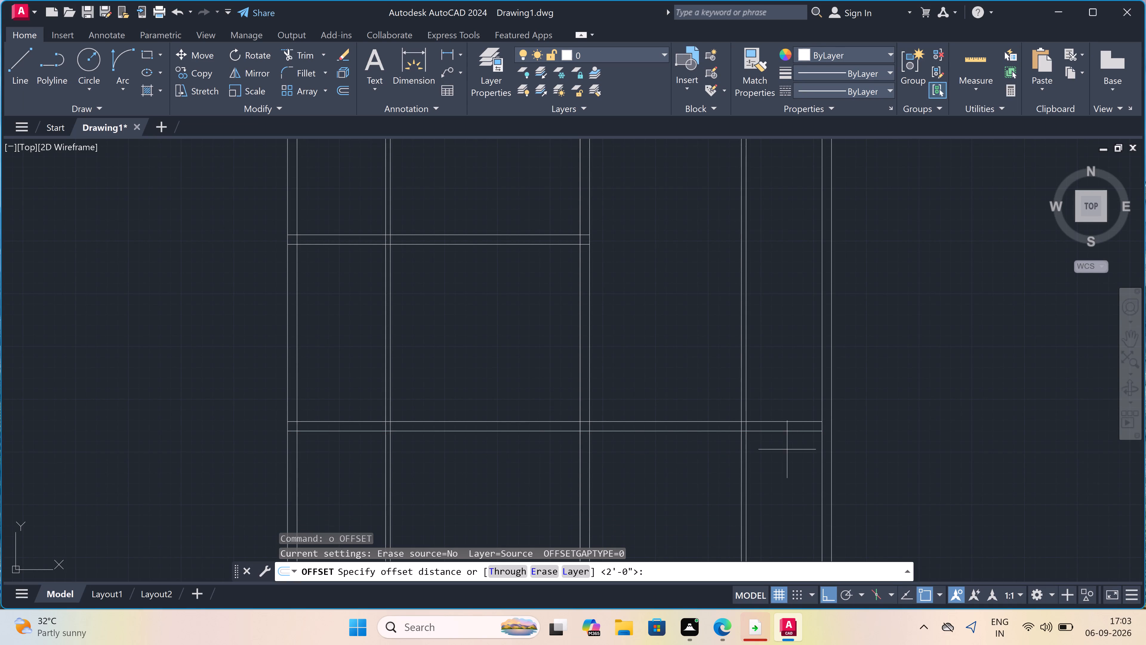
{"action": "left_click", "coordinate": [776, 430]}
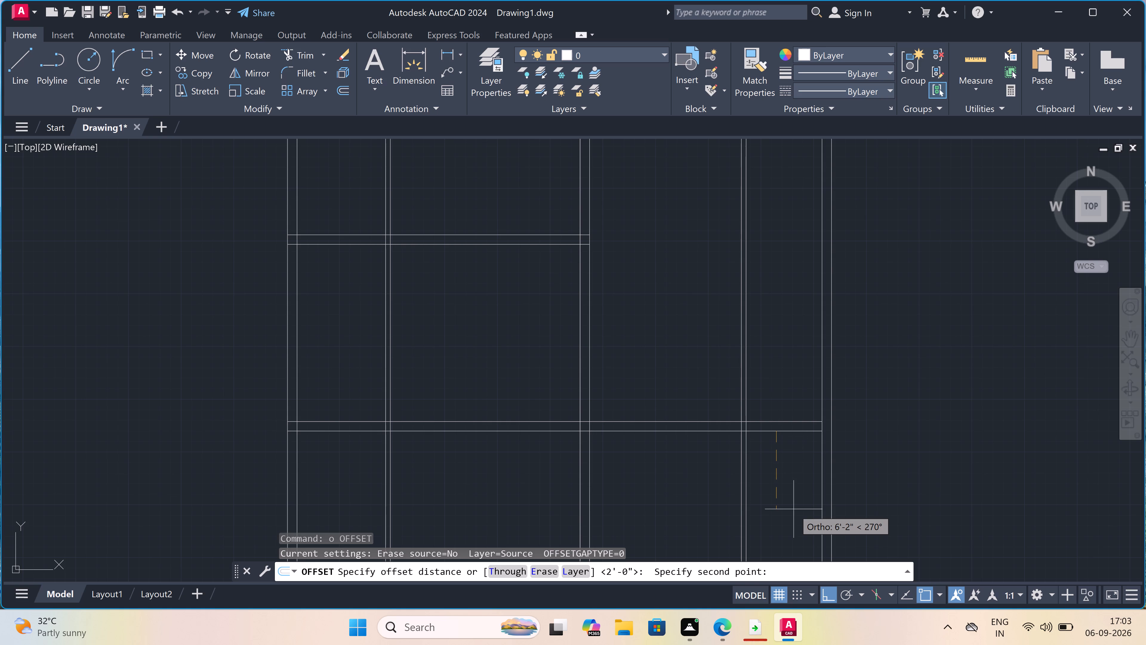
{"action": "type", "text": "3'"}
{"action": "key", "text": "space"}
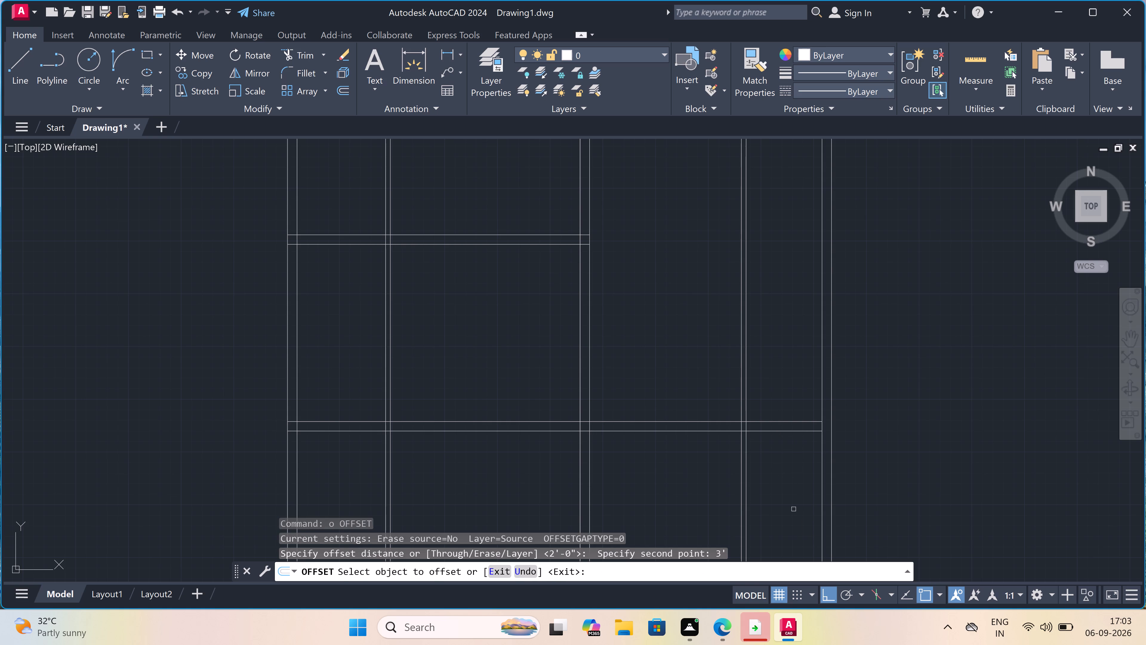
{"action": "left_click", "coordinate": [783, 430]}
{"action": "left_click", "coordinate": [786, 466]}
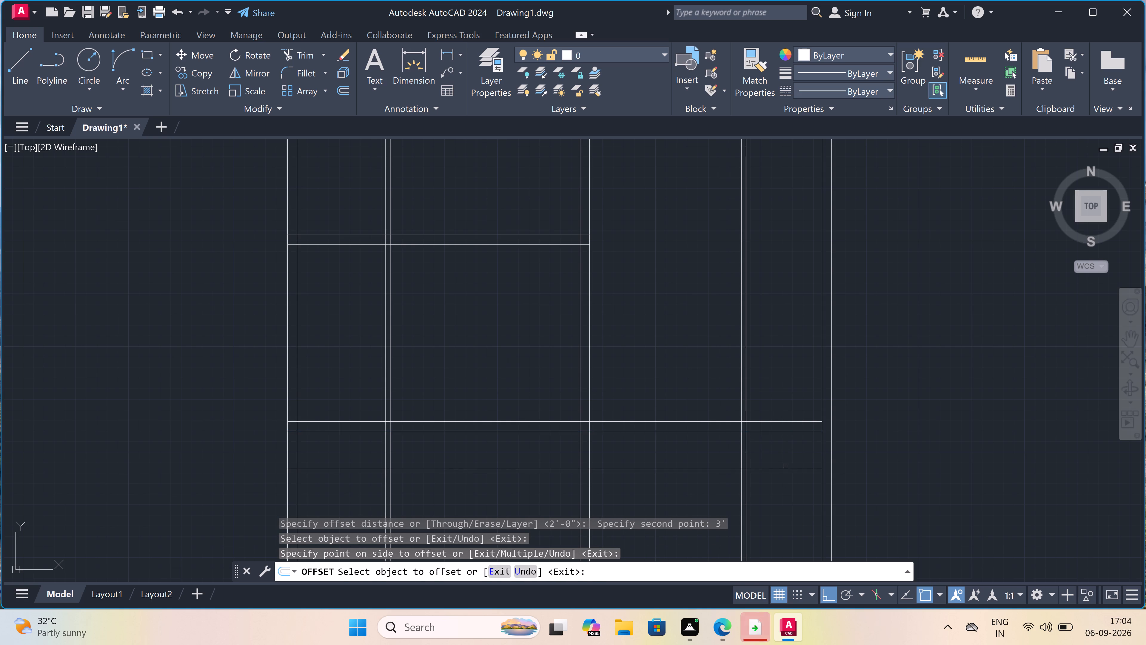
{"action": "key", "text": "Escape"}
Offset the new passage line 9" downward to form the wall thickness below the passage.
{"action": "type", "text": "o"}
{"action": "key", "text": "space"}
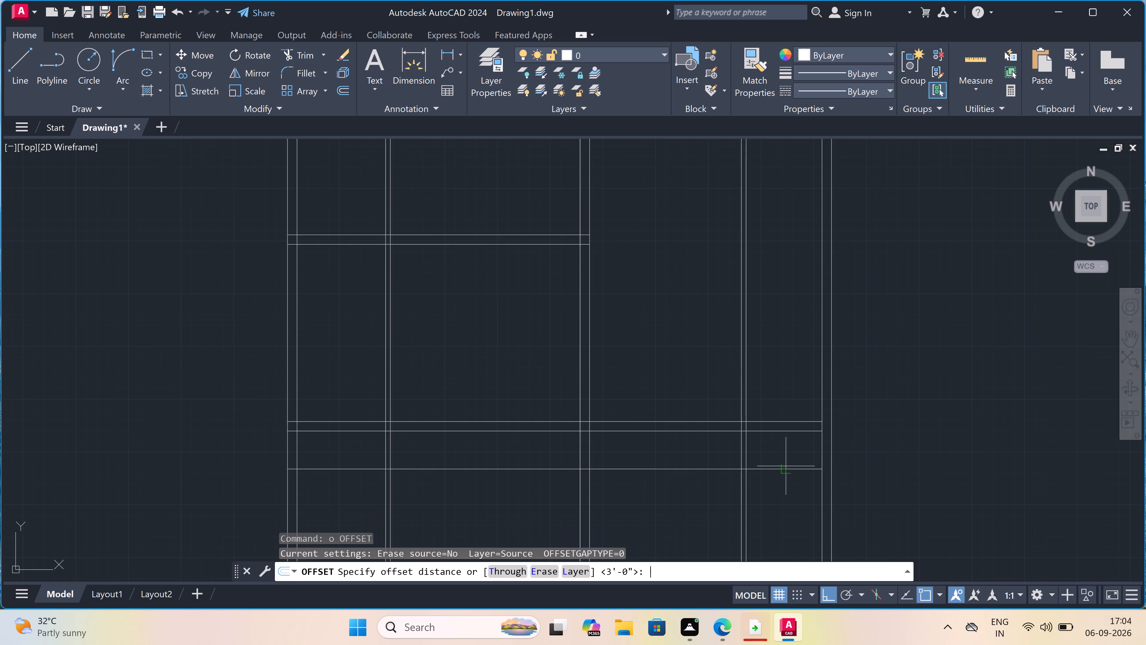
{"action": "left_click_drag", "start_coordinate": [784, 465], "coordinate": [788, 479]}
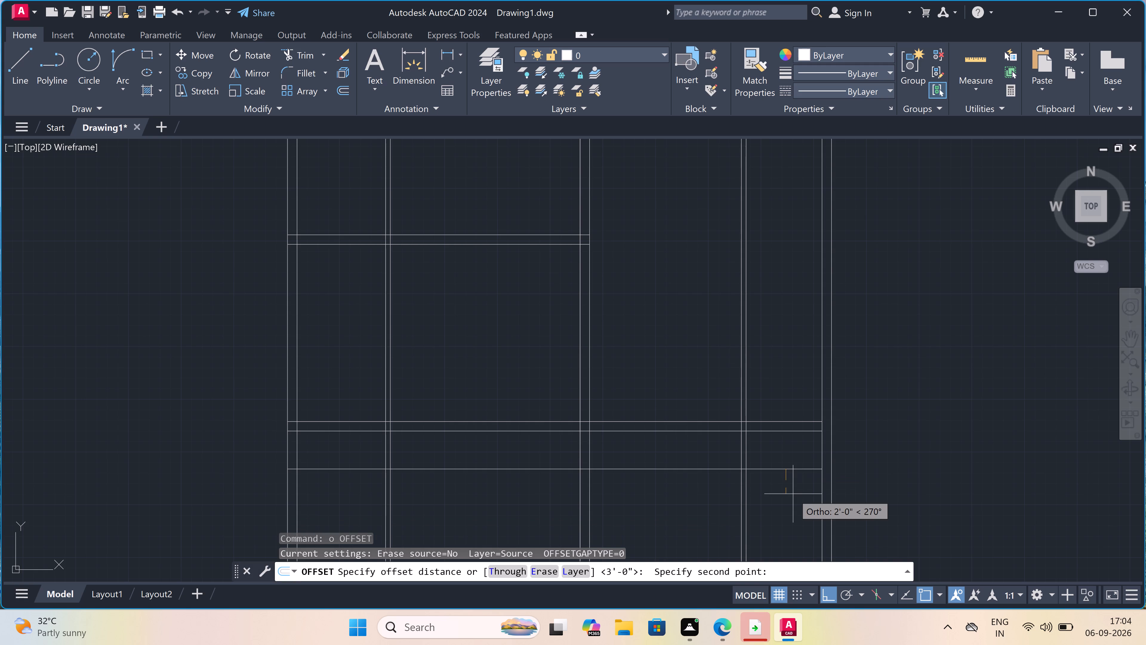
{"action": "key", "text": "9"}
{"action": "type", "text": "\""}
{"action": "key", "text": "space"}
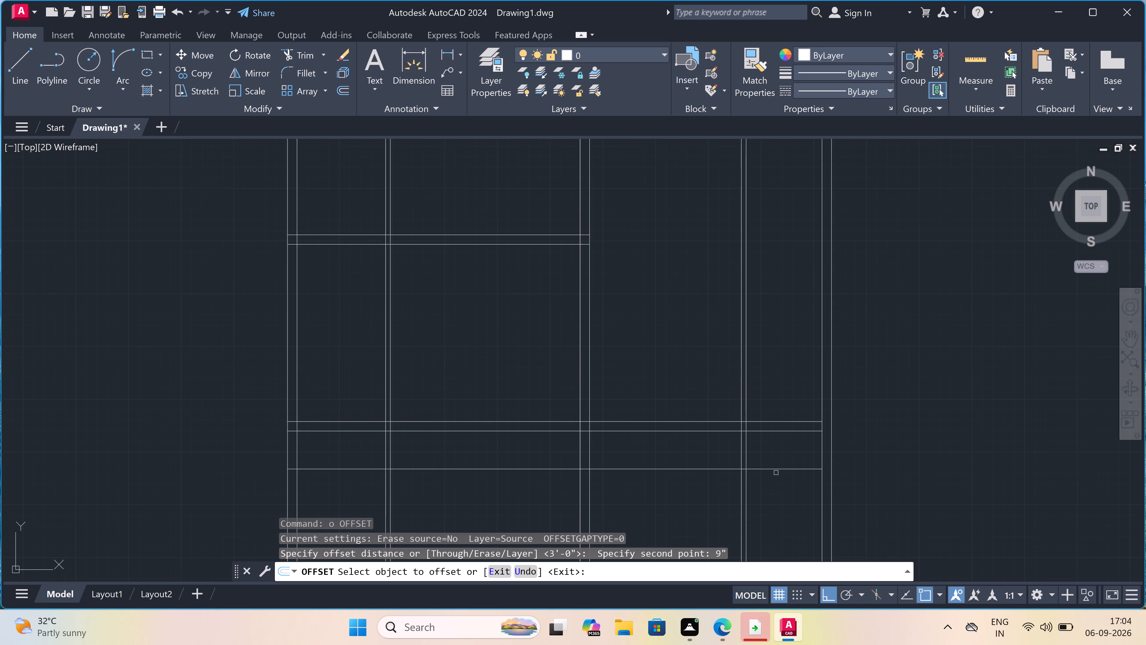
{"action": "left_click", "coordinate": [776, 470]}
{"action": "left_click", "coordinate": [785, 494]}
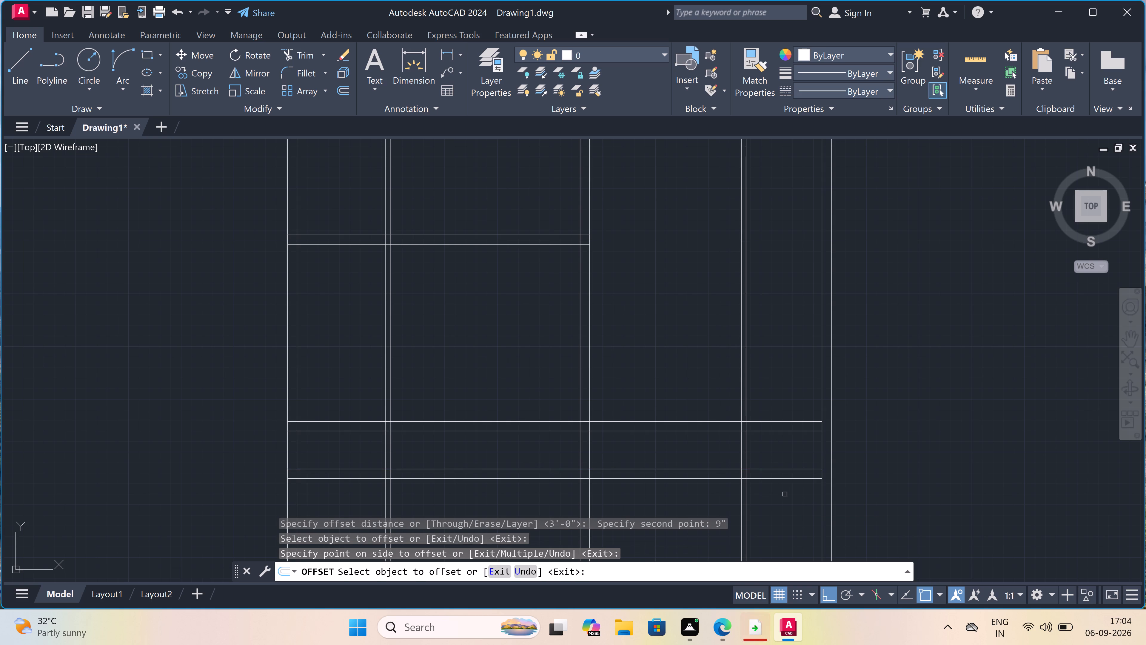
{"action": "key", "text": "Escape"}
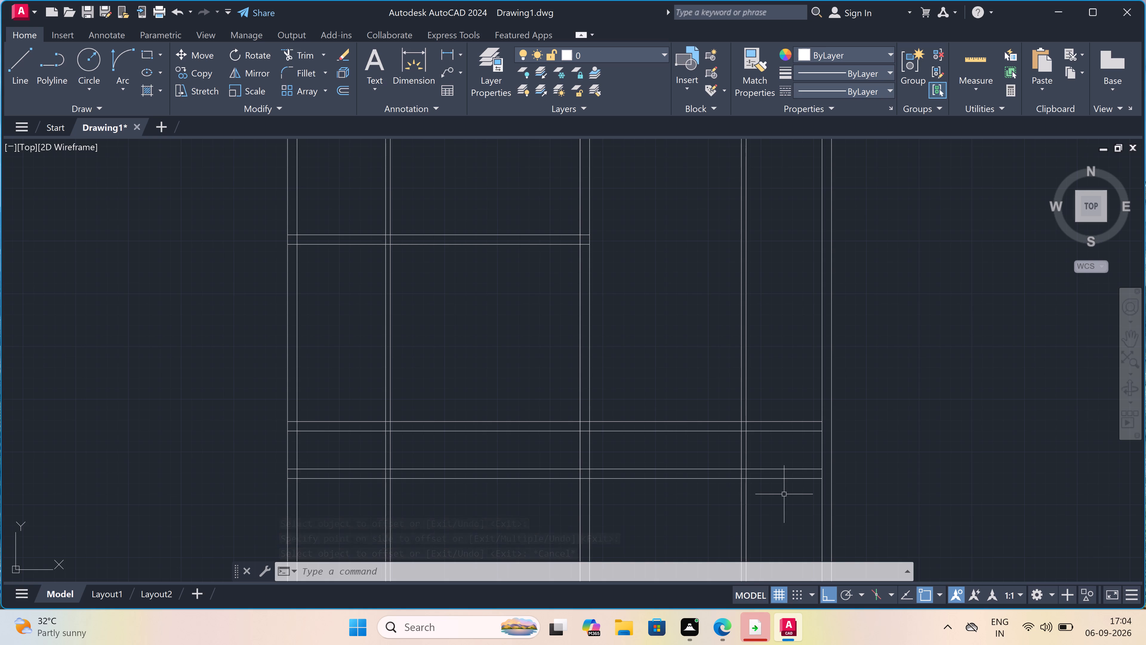
{"action": "key", "text": "Escape"}
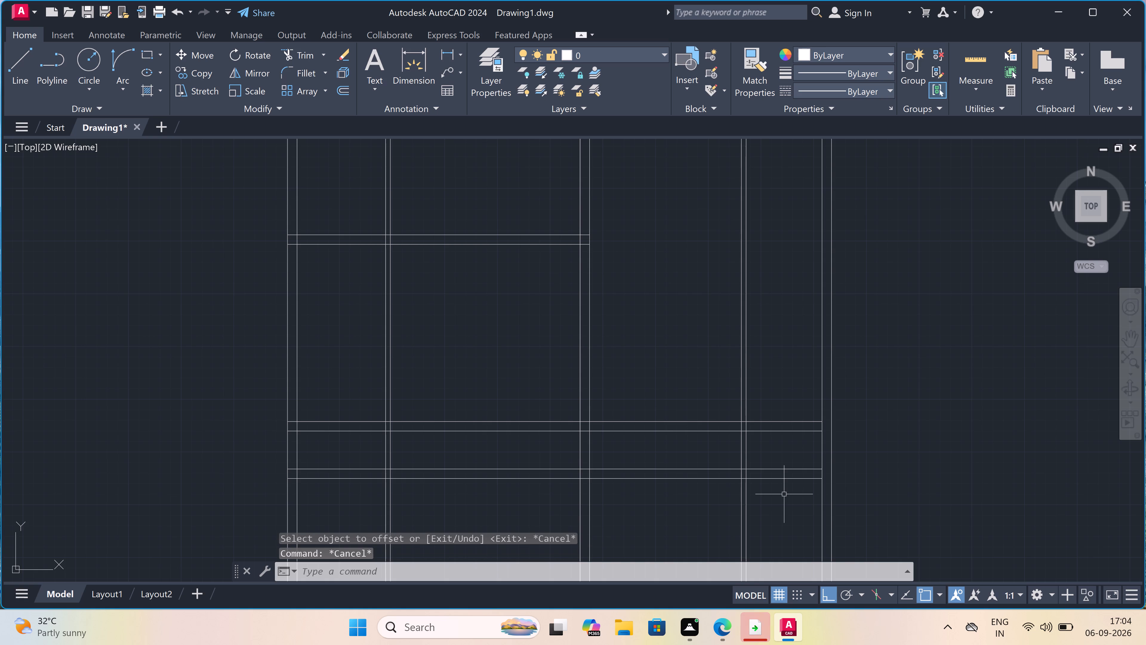
Trim both lines of the wall above the passage between the east partition and the east outer wall.
{"action": "type", "text": "tr"}
{"action": "key", "text": "space"}
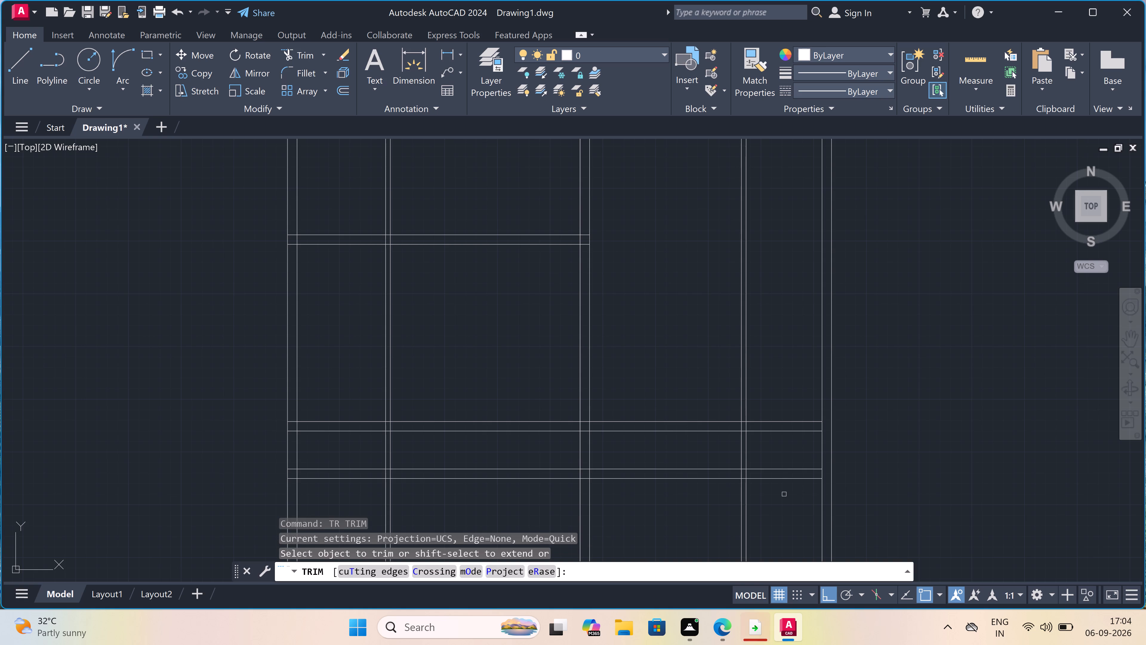
{"action": "left_click", "coordinate": [769, 414]}
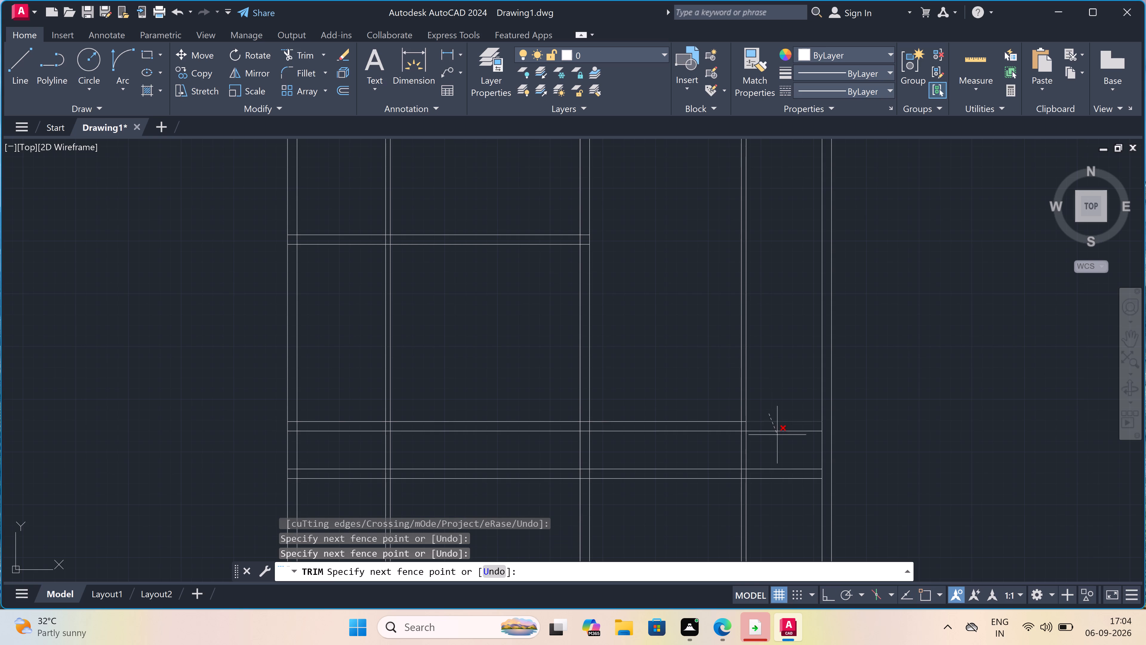
{"action": "left_click", "coordinate": [776, 436]}
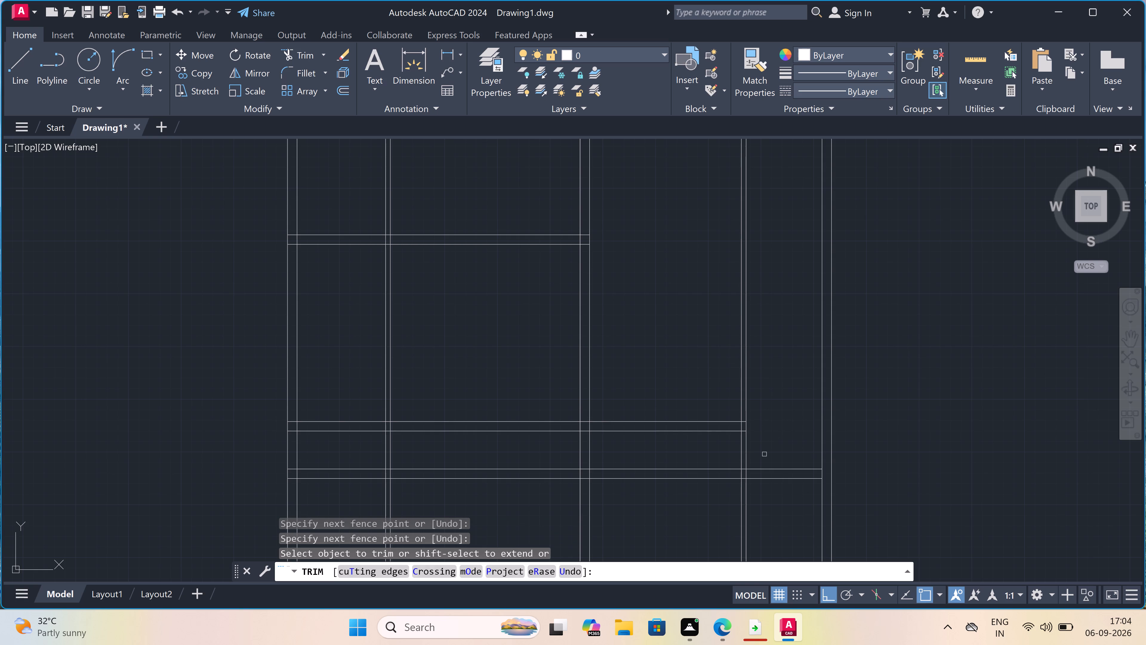
Trim the east partition's west line where it crosses the 3' passage.
{"action": "scroll", "coordinate": [750, 451], "scroll_direction": "up", "scroll_amount": 2}
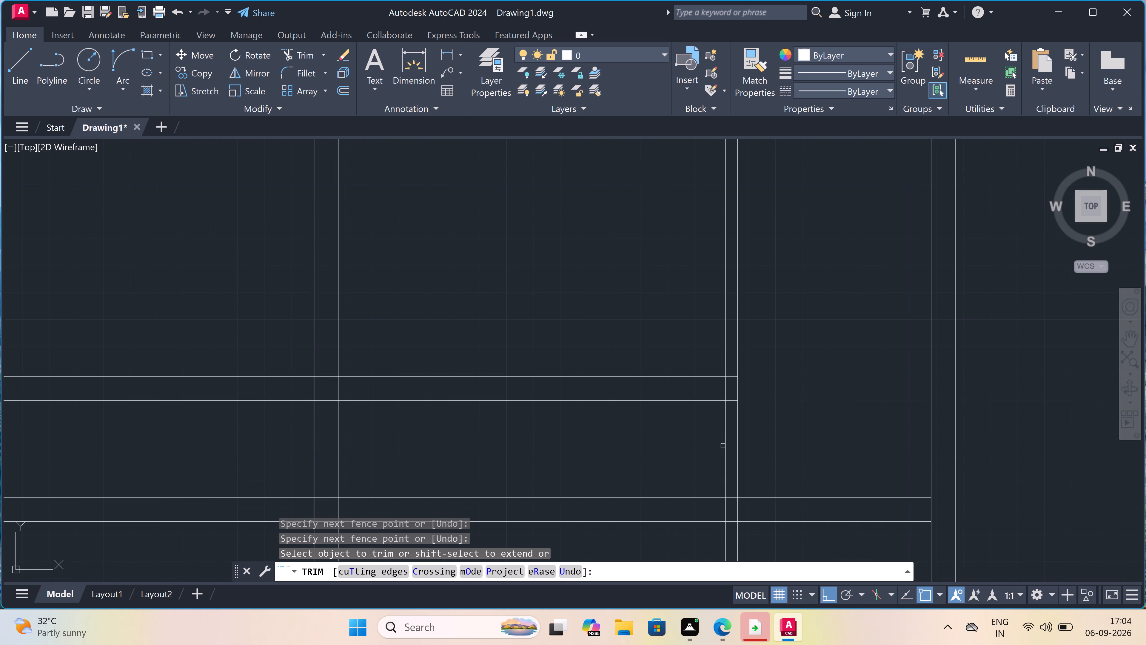
{"action": "left_click", "coordinate": [729, 439]}
{"action": "double_click", "coordinate": [697, 446]}
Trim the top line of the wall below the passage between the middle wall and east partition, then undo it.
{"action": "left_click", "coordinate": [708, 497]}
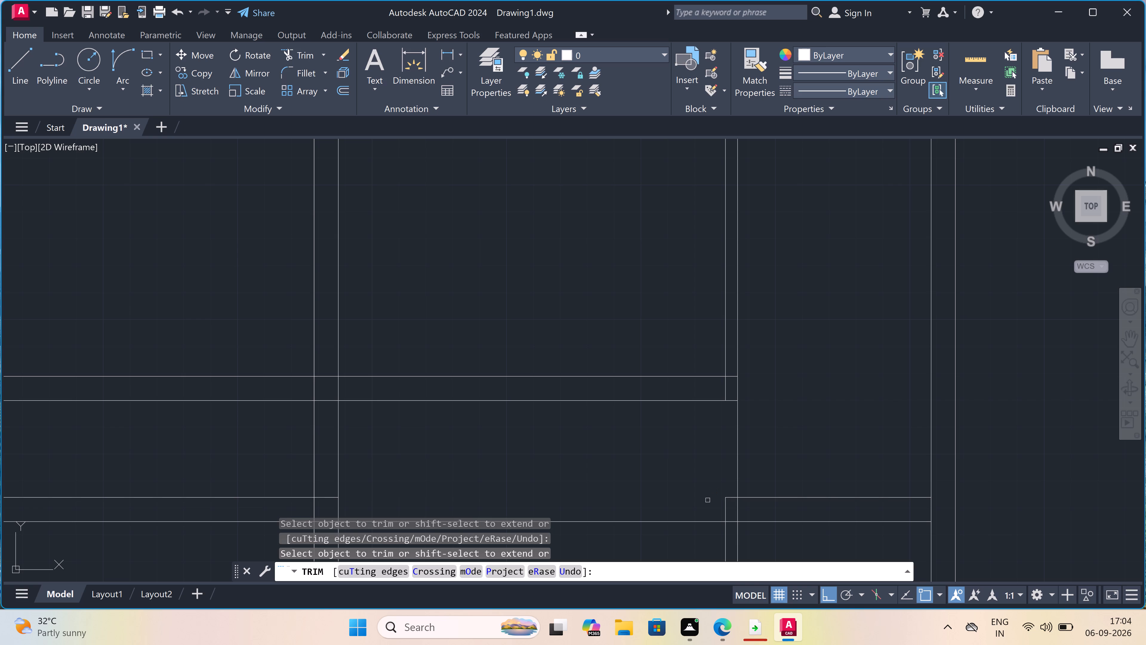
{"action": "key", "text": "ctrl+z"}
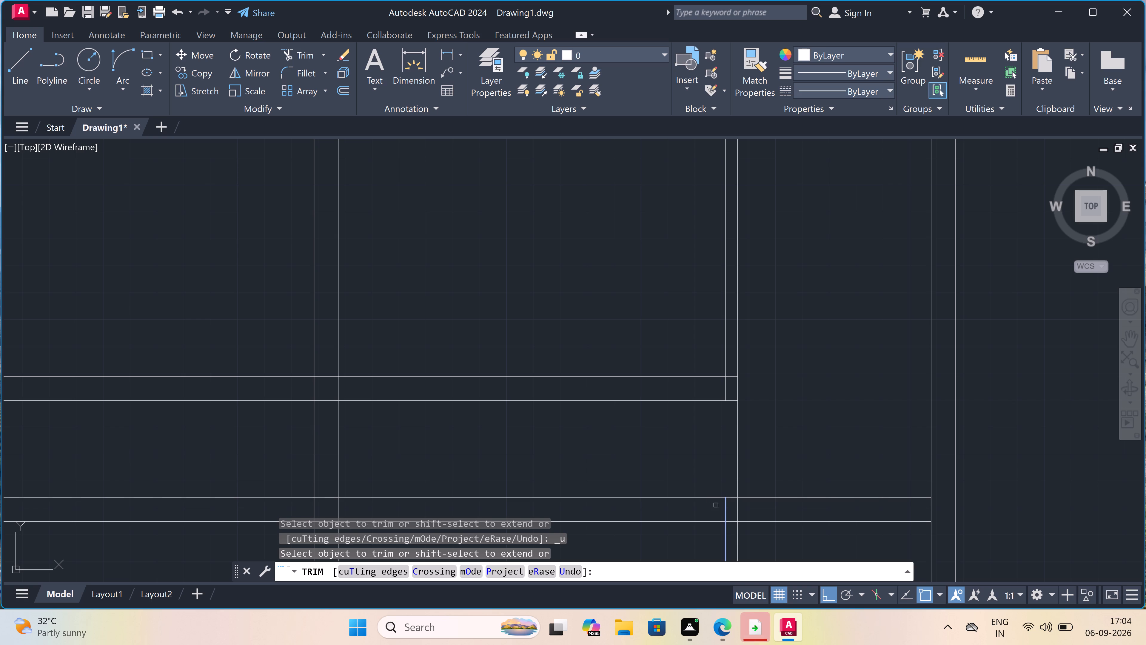
Trim away both lines of the east partition below the lowest 9" wall.
{"action": "scroll", "coordinate": [722, 505], "scroll_direction": "down", "scroll_amount": 2}
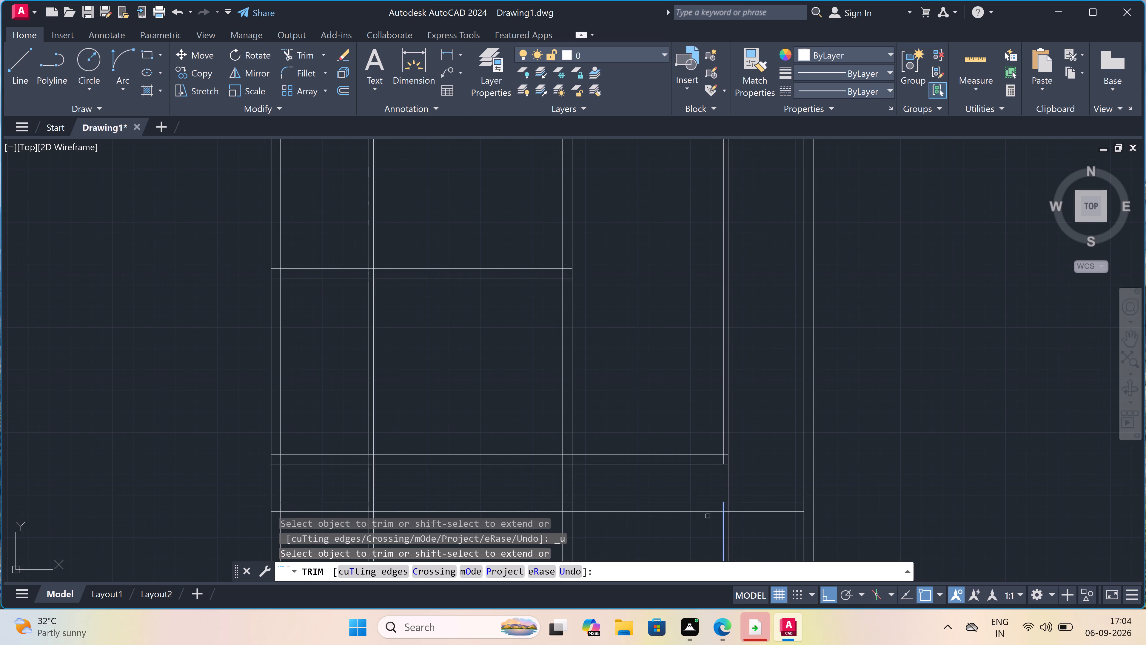
{"action": "scroll", "coordinate": [709, 520], "scroll_direction": "up", "scroll_amount": 2}
{"action": "left_click_drag", "start_coordinate": [782, 520], "coordinate": [776, 520]}
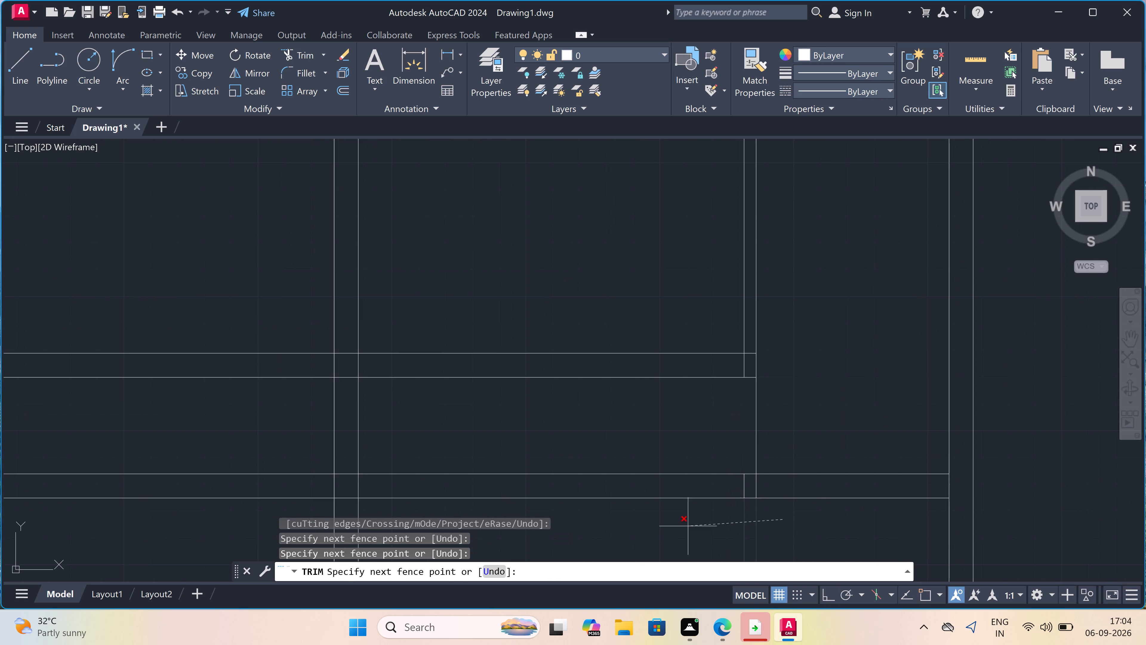
{"action": "left_click", "coordinate": [678, 525]}
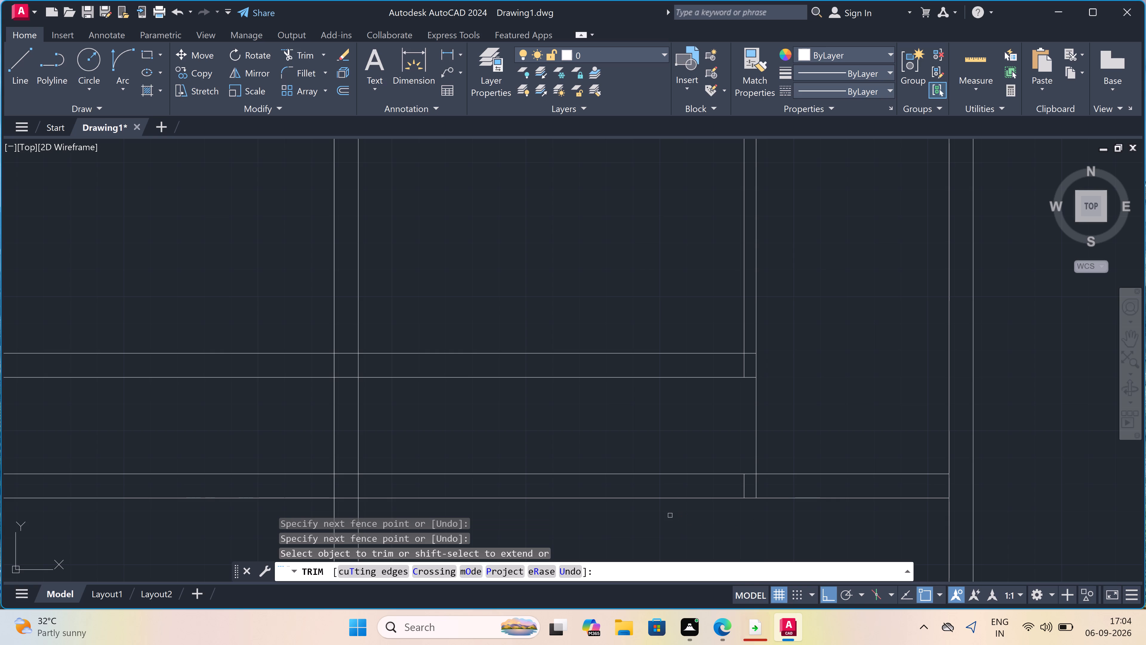
Trim both lines of the lowest 9" wall between the middle wall and the east partition.
{"action": "left_click", "coordinate": [670, 515]}
{"action": "double_click", "coordinate": [670, 457]}
{"action": "scroll", "coordinate": [670, 457], "scroll_direction": "down", "scroll_amount": 4}
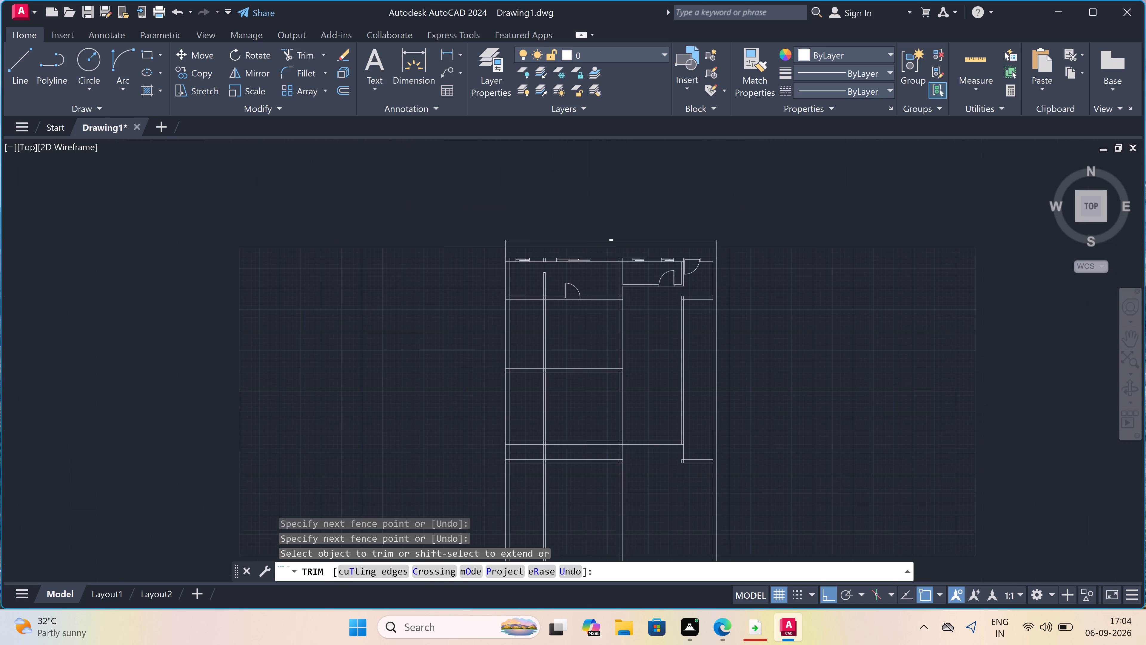
{"action": "key", "text": "Escape"}
{"action": "left_click_drag", "start_coordinate": [650, 471], "coordinate": [611, 501]}
{"action": "key", "text": "Escape"}
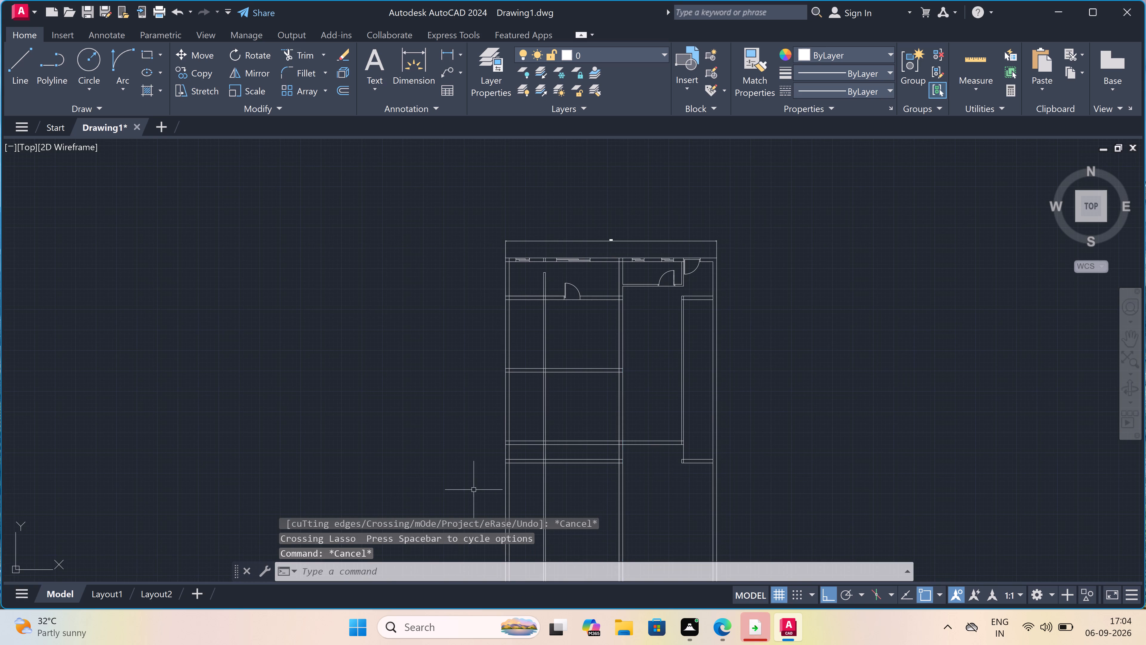
Trim the middle wall, west partition and west outer wall lines where they cross the 3' passage.
{"action": "scroll", "coordinate": [505, 483], "scroll_direction": "up", "scroll_amount": 1}
{"action": "type", "text": "tr"}
{"action": "key", "text": "space"}
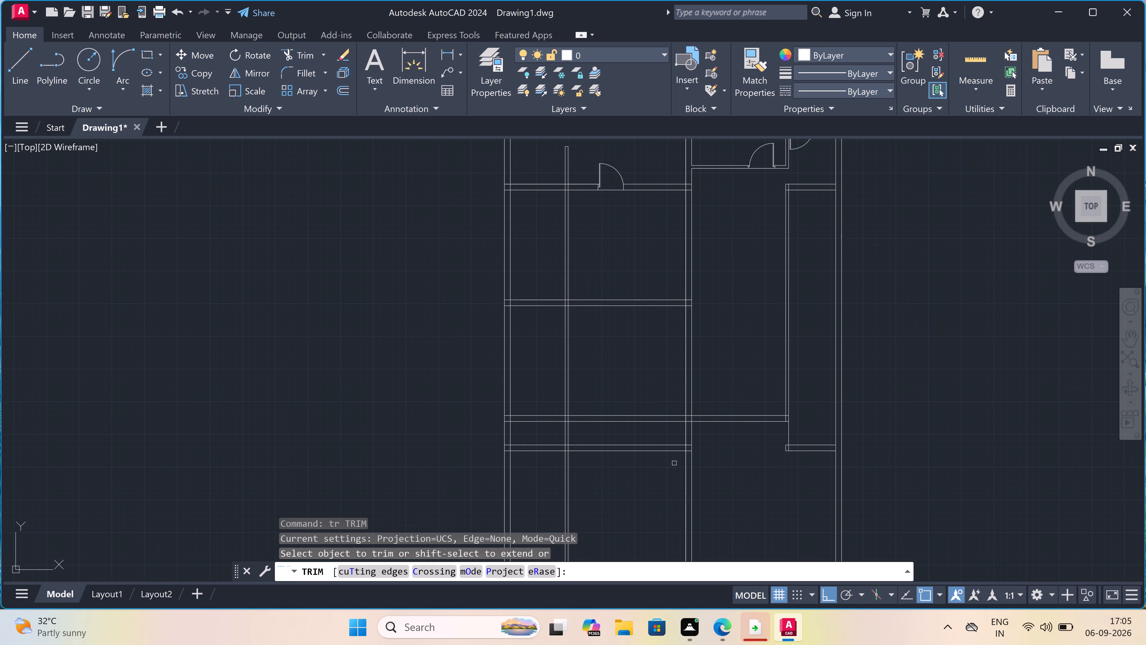
{"action": "left_click_drag", "start_coordinate": [719, 440], "coordinate": [693, 440]}
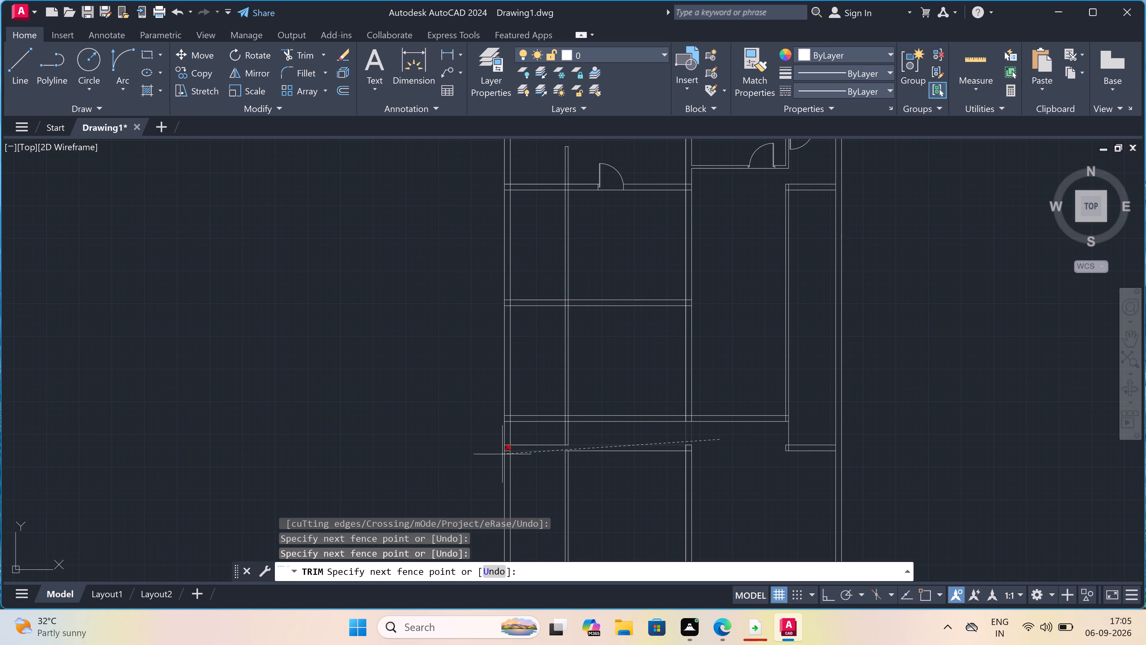
{"action": "double_click", "coordinate": [432, 438]}
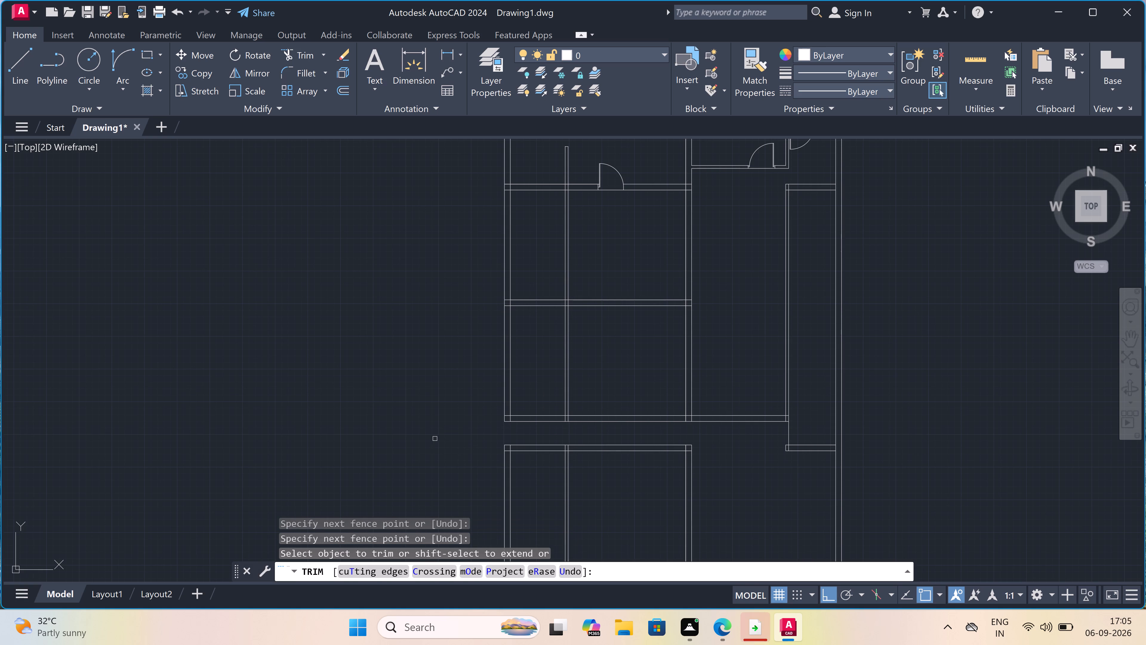
{"action": "key", "text": "Escape"}
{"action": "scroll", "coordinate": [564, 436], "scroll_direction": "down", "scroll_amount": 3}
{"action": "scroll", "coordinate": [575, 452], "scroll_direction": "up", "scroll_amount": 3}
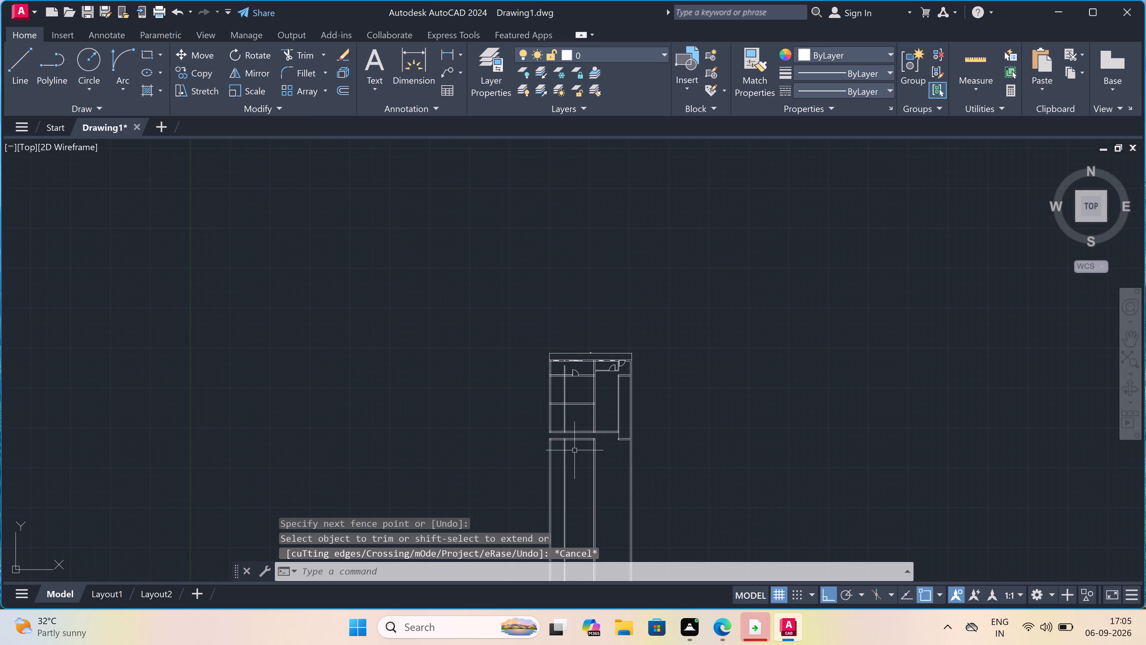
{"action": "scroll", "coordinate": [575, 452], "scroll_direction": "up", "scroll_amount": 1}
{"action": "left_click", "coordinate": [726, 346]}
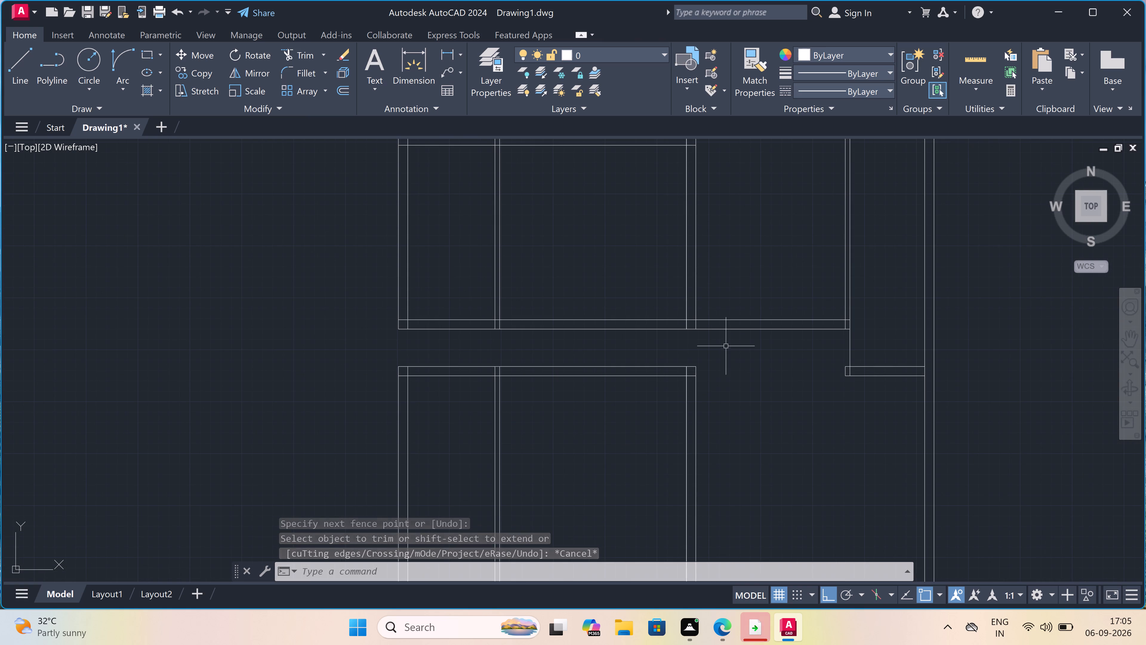
Erase all the wall and partition lines of the rooms below the 3' passage, west of the short 9" wall.
{"action": "left_click", "coordinate": [238, 486]}
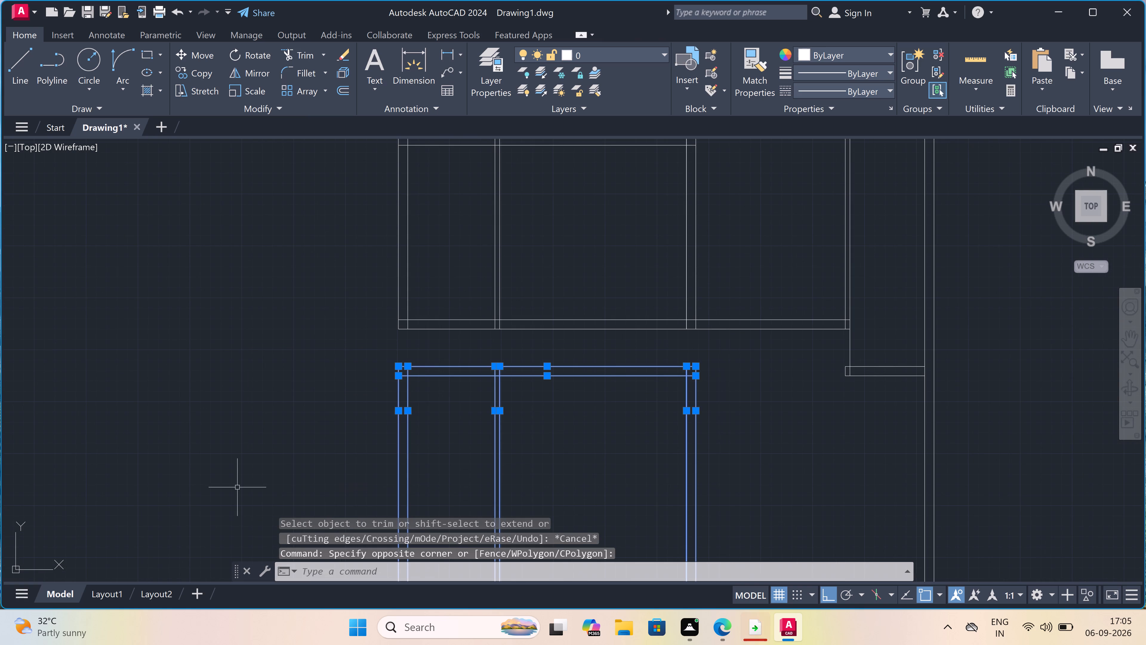
{"action": "key", "text": "Delete"}
Offset the east partition's outer line 9" to the west.
{"action": "scroll", "coordinate": [242, 474], "scroll_direction": "down", "scroll_amount": 3}
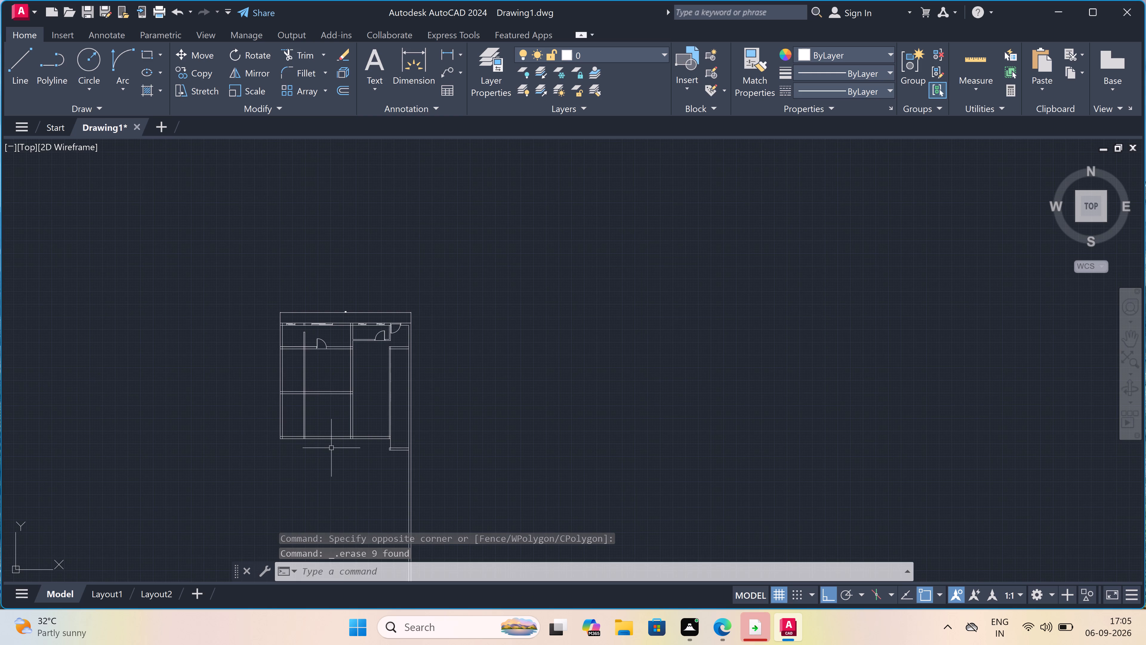
{"action": "scroll", "coordinate": [331, 448], "scroll_direction": "up", "scroll_amount": 4}
{"action": "scroll", "coordinate": [419, 419], "scroll_direction": "up", "scroll_amount": 1}
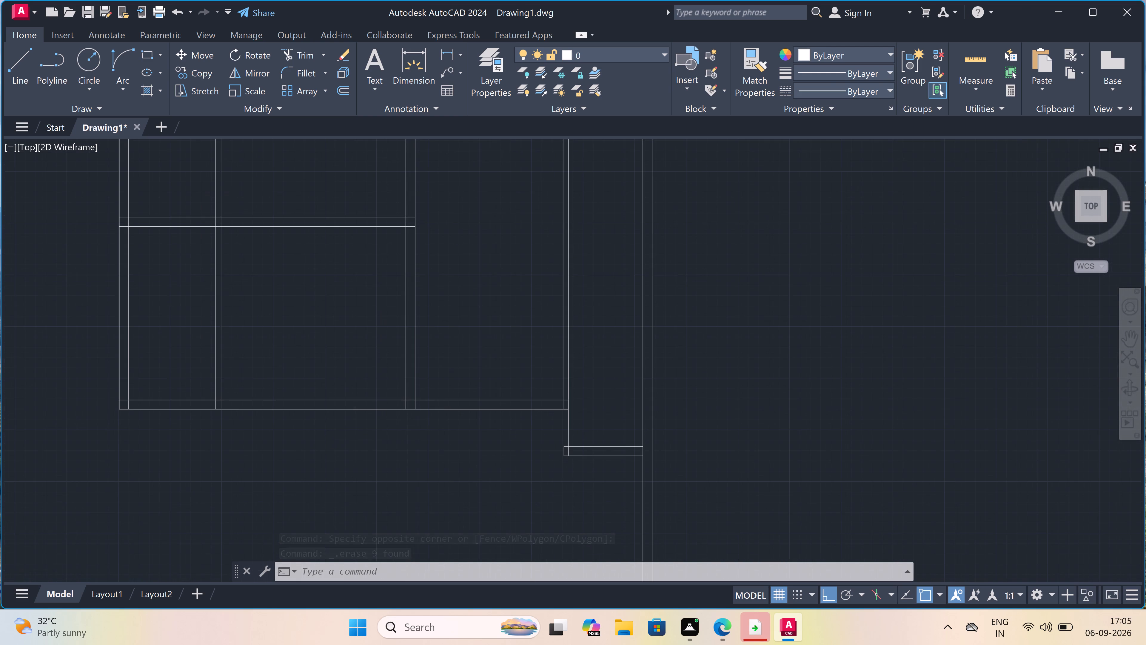
{"action": "scroll", "coordinate": [419, 419], "scroll_direction": "up", "scroll_amount": 1}
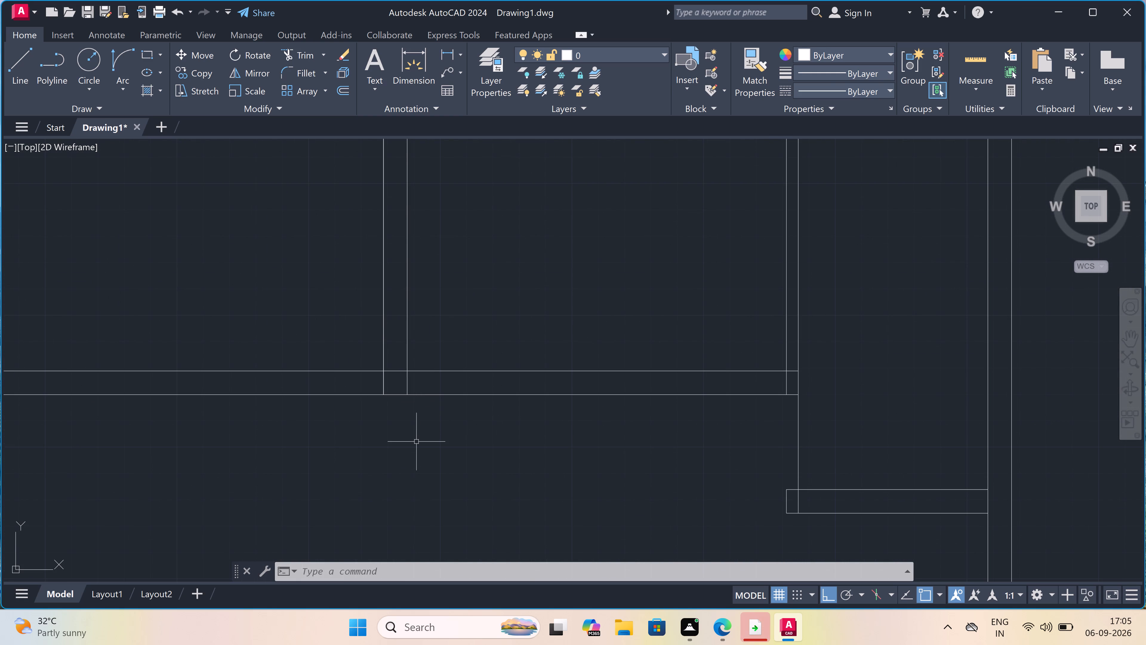
{"action": "key", "text": "Escape"}
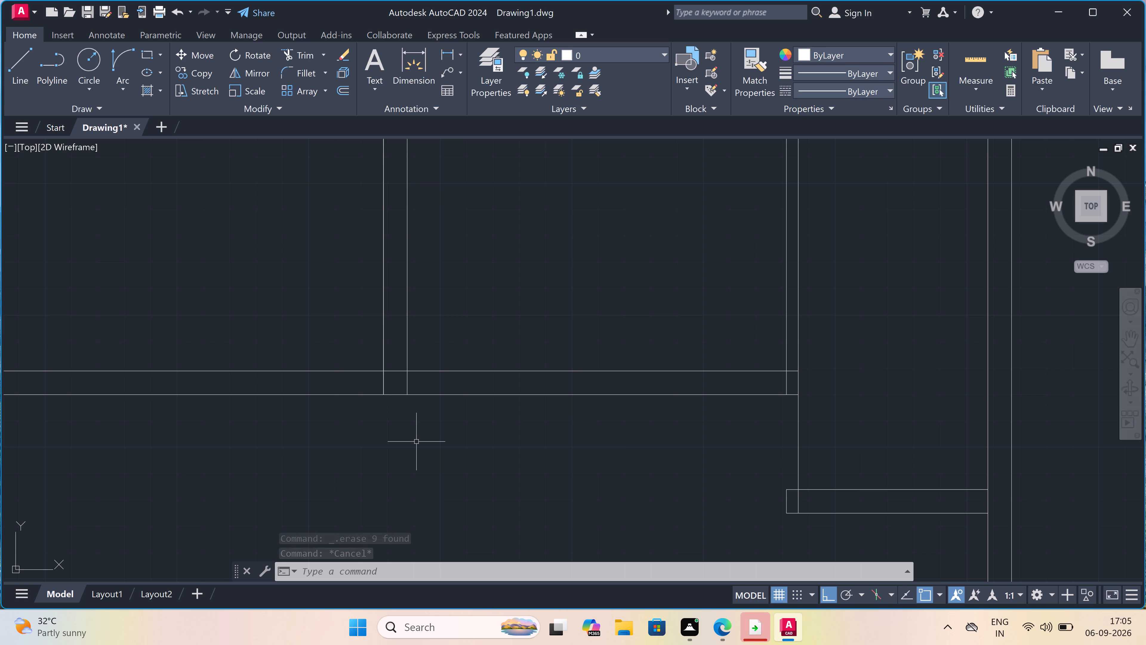
{"action": "type", "text": "o"}
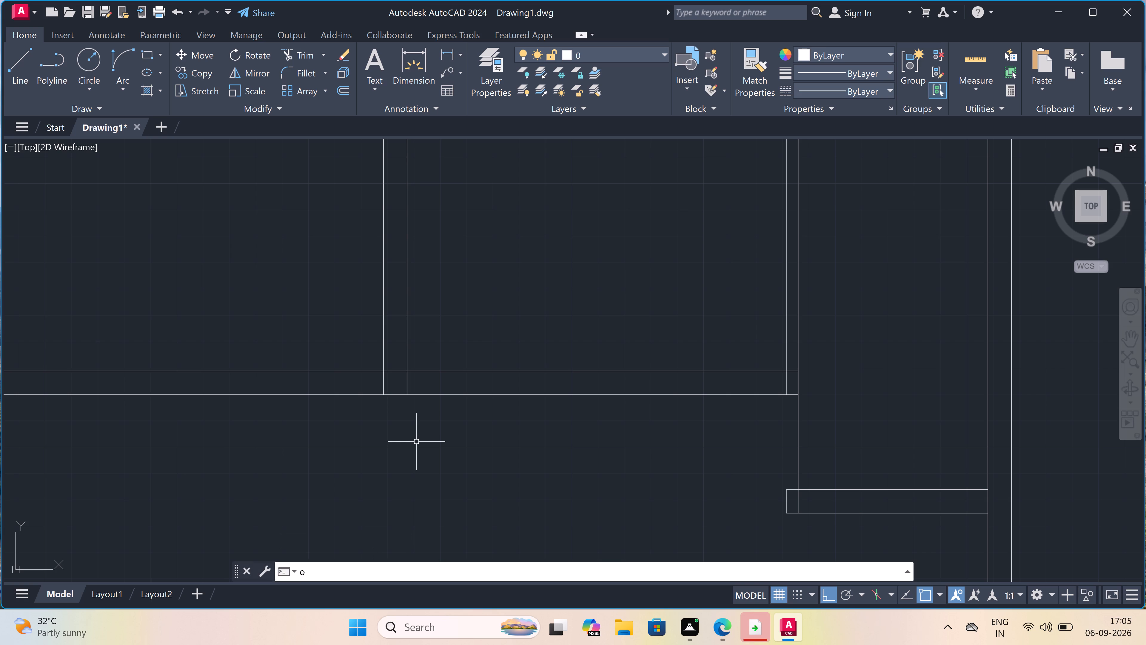
{"action": "key", "text": "space"}
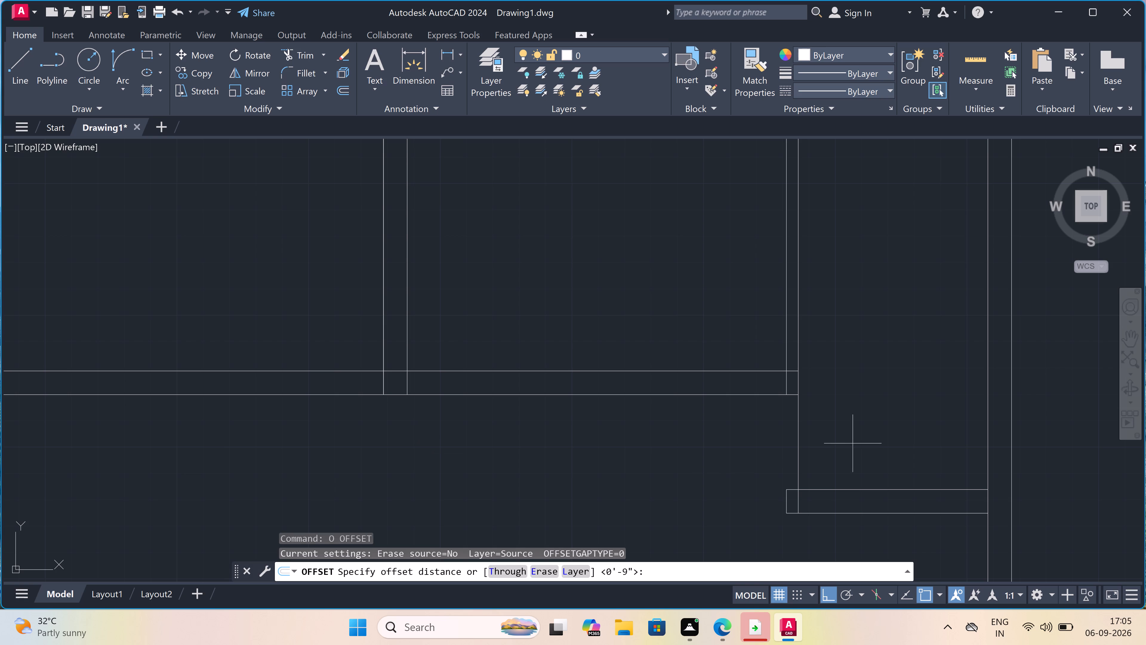
{"action": "left_click_drag", "start_coordinate": [797, 441], "coordinate": [797, 441]}
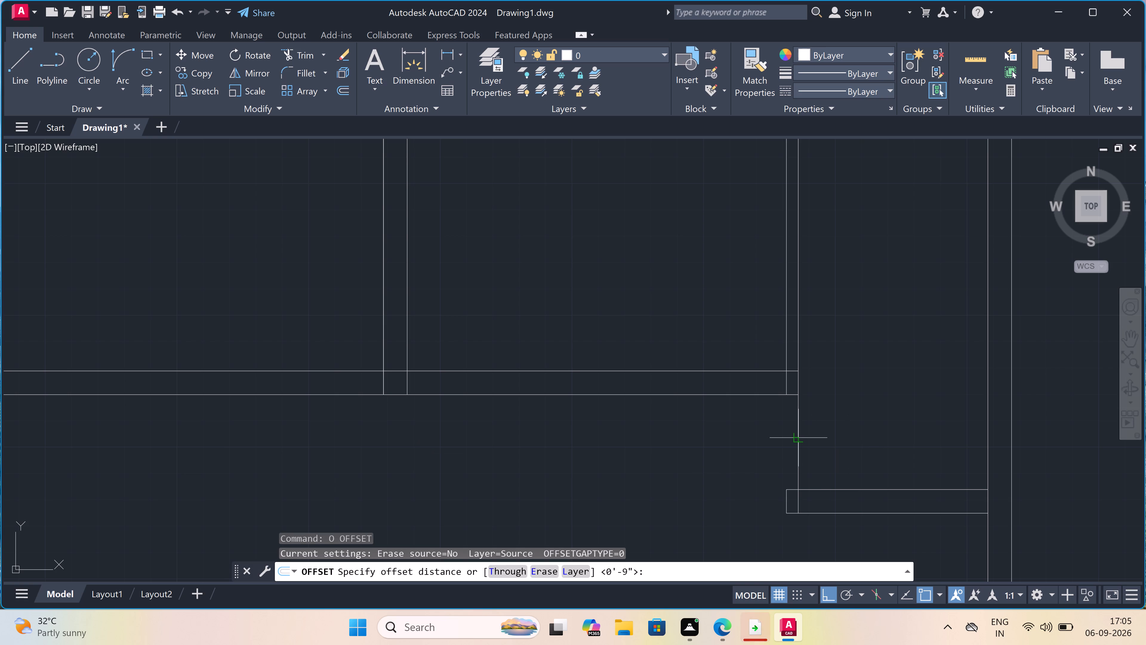
{"action": "left_click_drag", "start_coordinate": [797, 441], "coordinate": [794, 443]}
{"action": "key", "text": "9"}
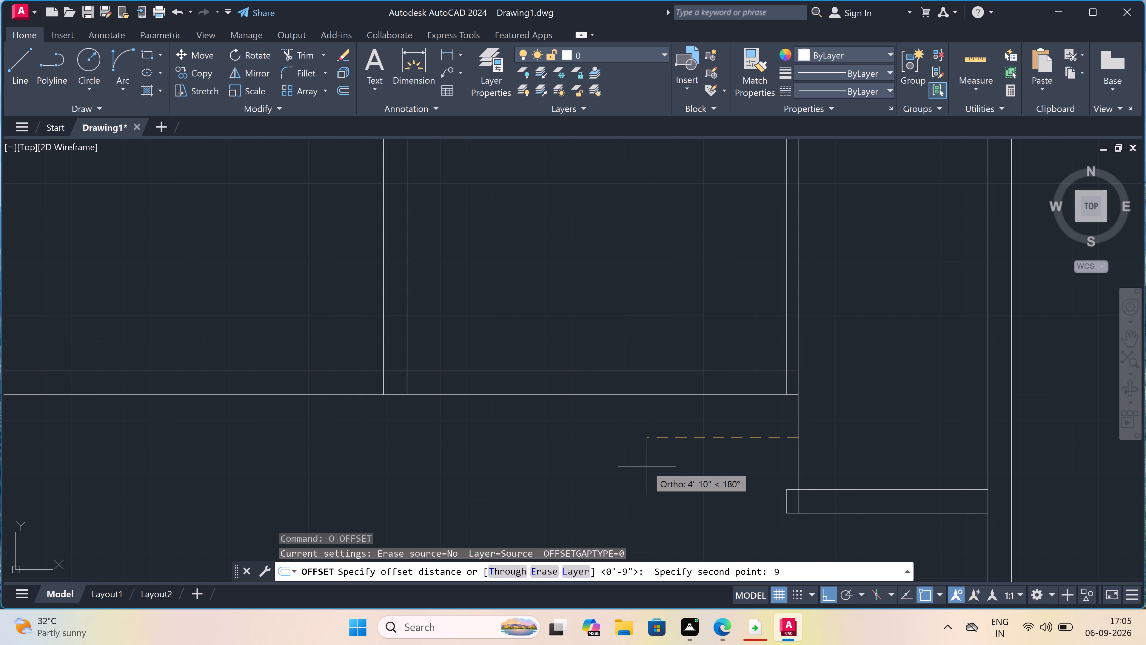
{"action": "type", "text": "\""}
{"action": "key", "text": "space"}
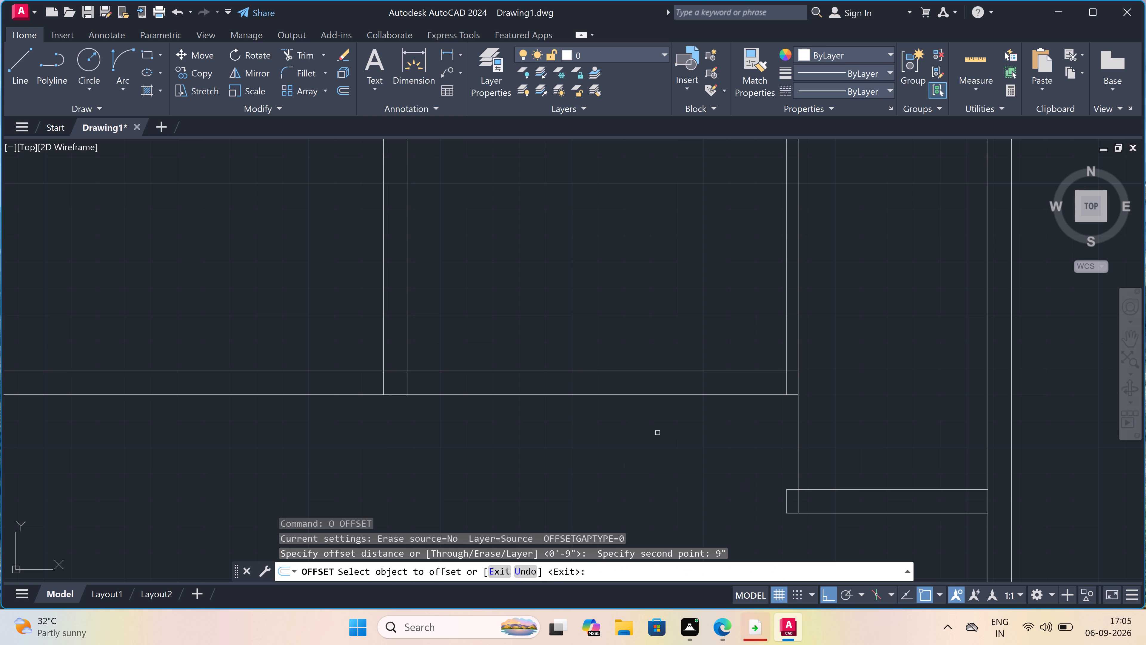
{"action": "left_click", "coordinate": [798, 445]}
{"action": "left_click_drag", "start_coordinate": [789, 454], "coordinate": [782, 458]}
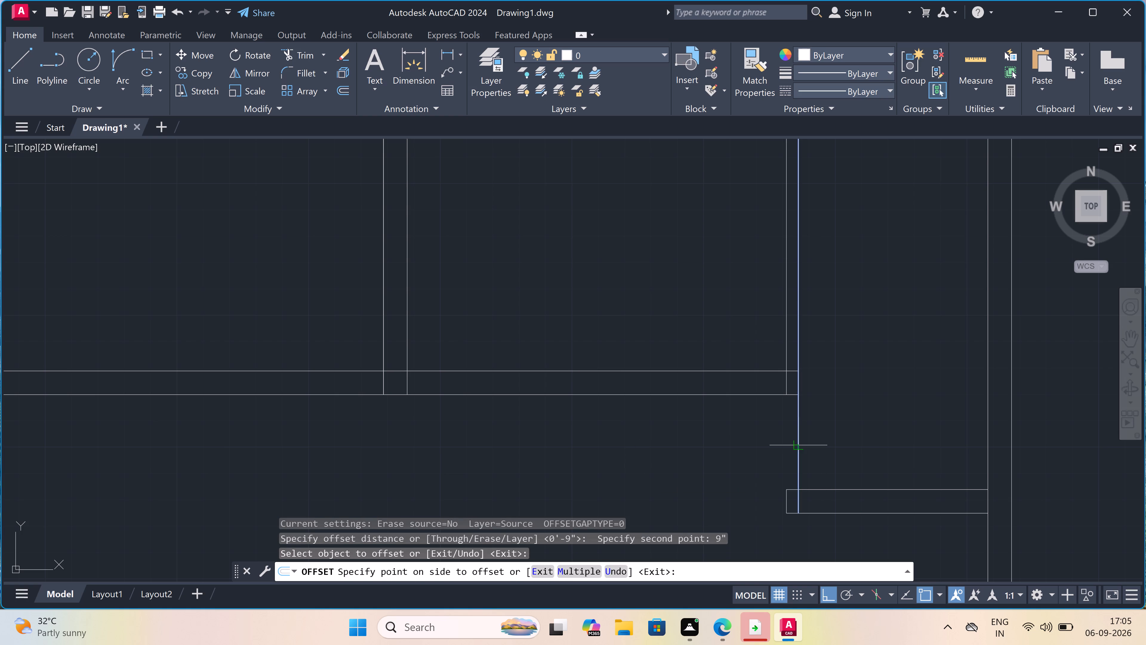
{"action": "left_click", "coordinate": [722, 477]}
{"action": "key", "text": "Escape"}
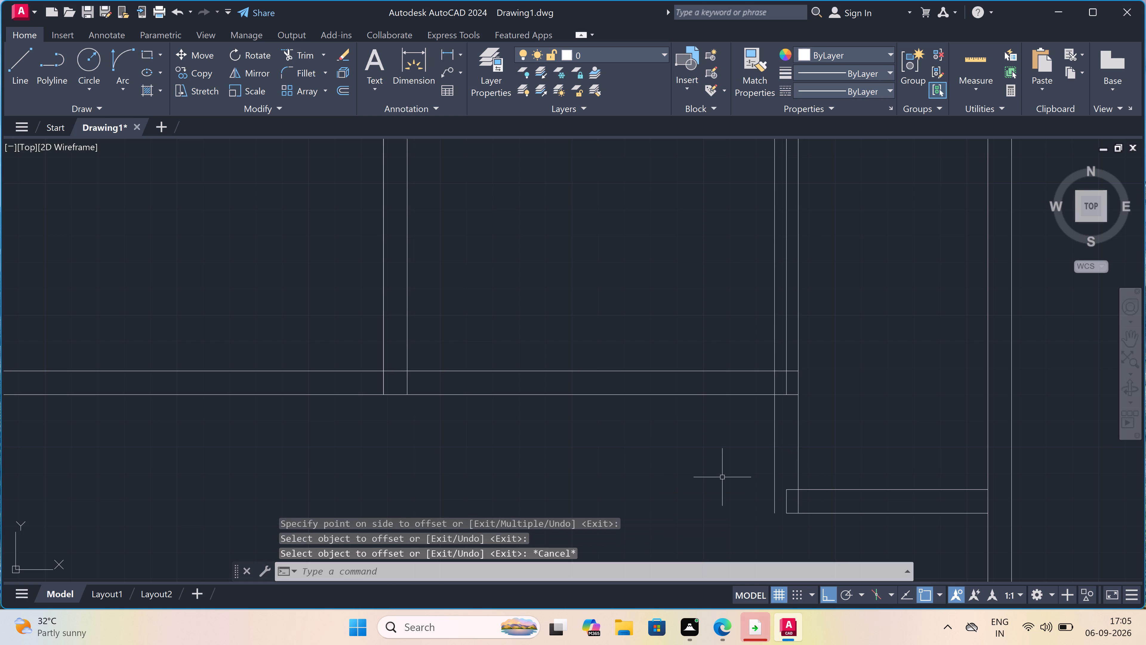
{"action": "key", "text": "e"}
{"action": "key", "text": "Escape"}
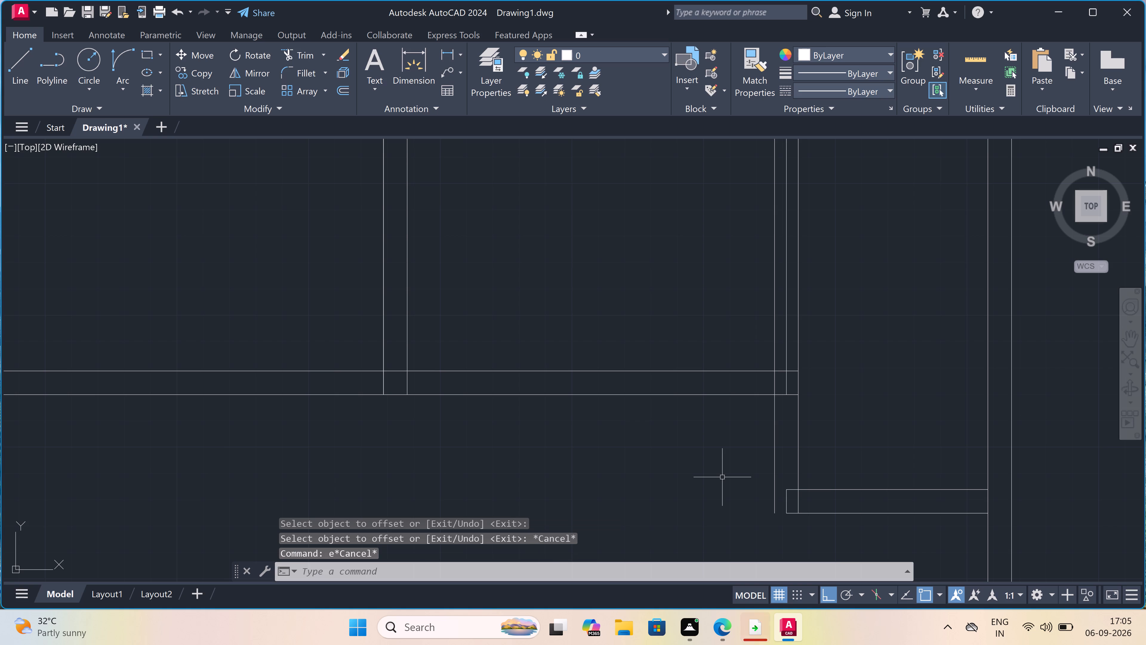
Trim away the short line closing the west end of the 9" wall stub below the east partition.
{"action": "type", "text": "tr"}
{"action": "key", "text": "space"}
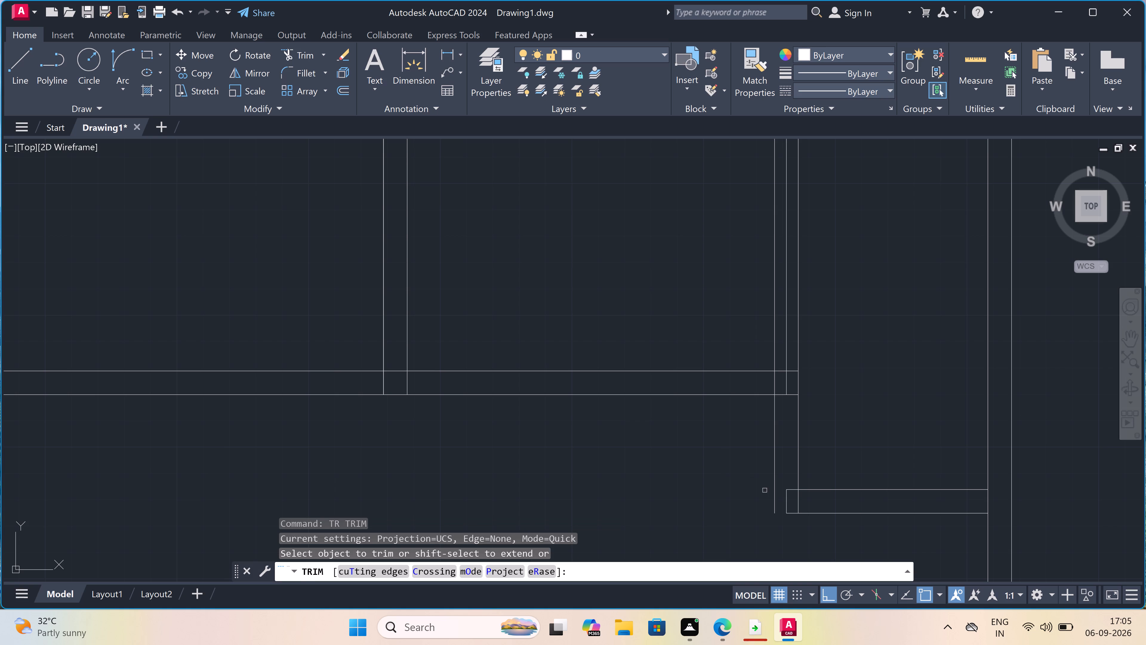
{"action": "double_click", "coordinate": [785, 501]}
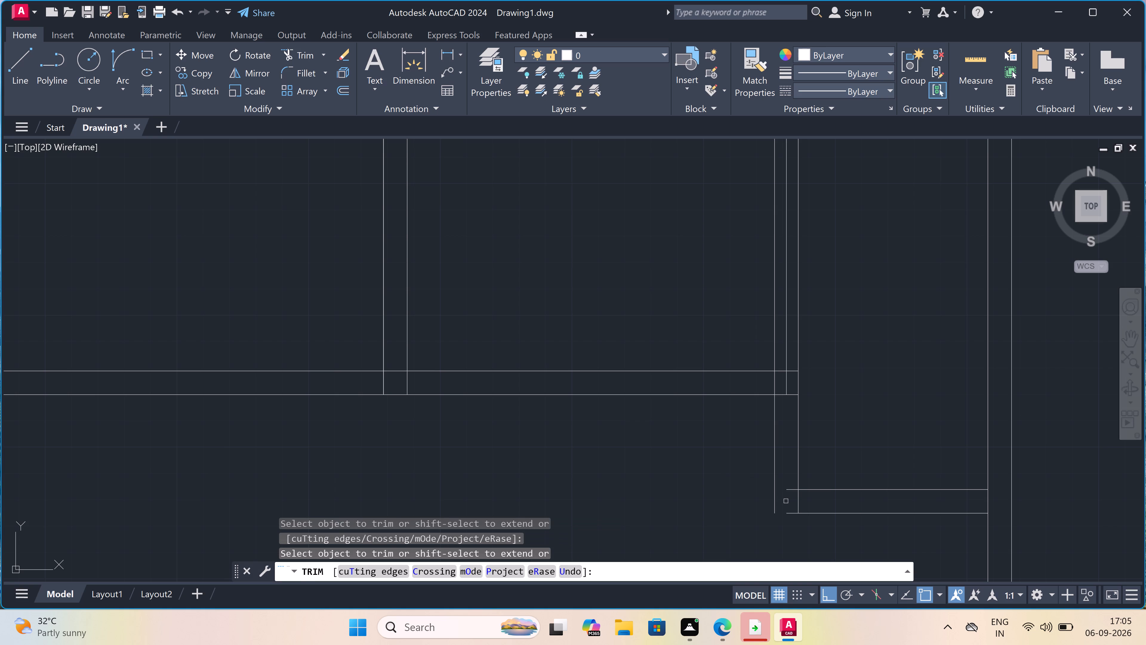
{"action": "key", "text": "Escape"}
Extend both lines of the 9" wall stub west to the new offset line.
{"action": "type", "text": "ex"}
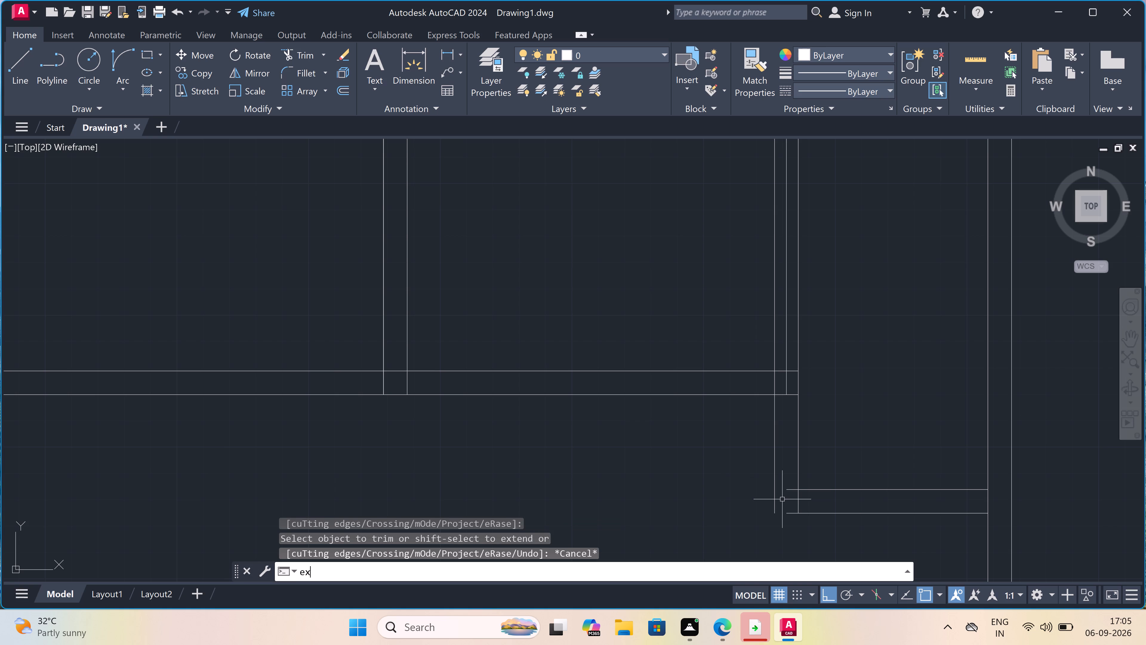
{"action": "key", "text": "space"}
{"action": "double_click", "coordinate": [794, 481]}
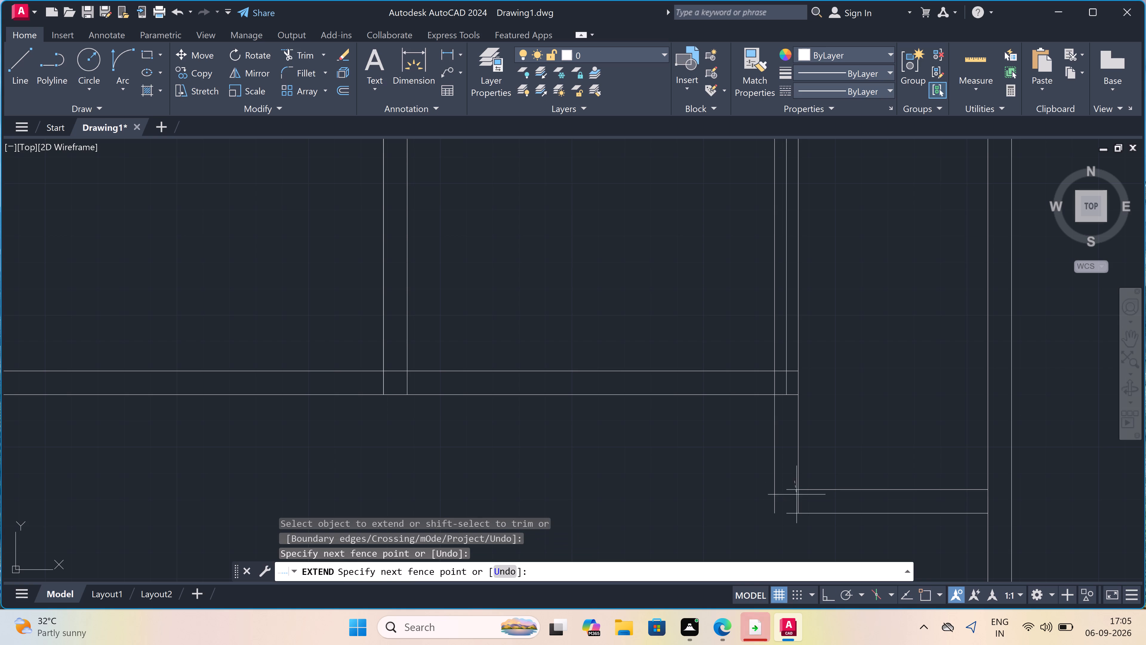
{"action": "left_click", "coordinate": [791, 532]}
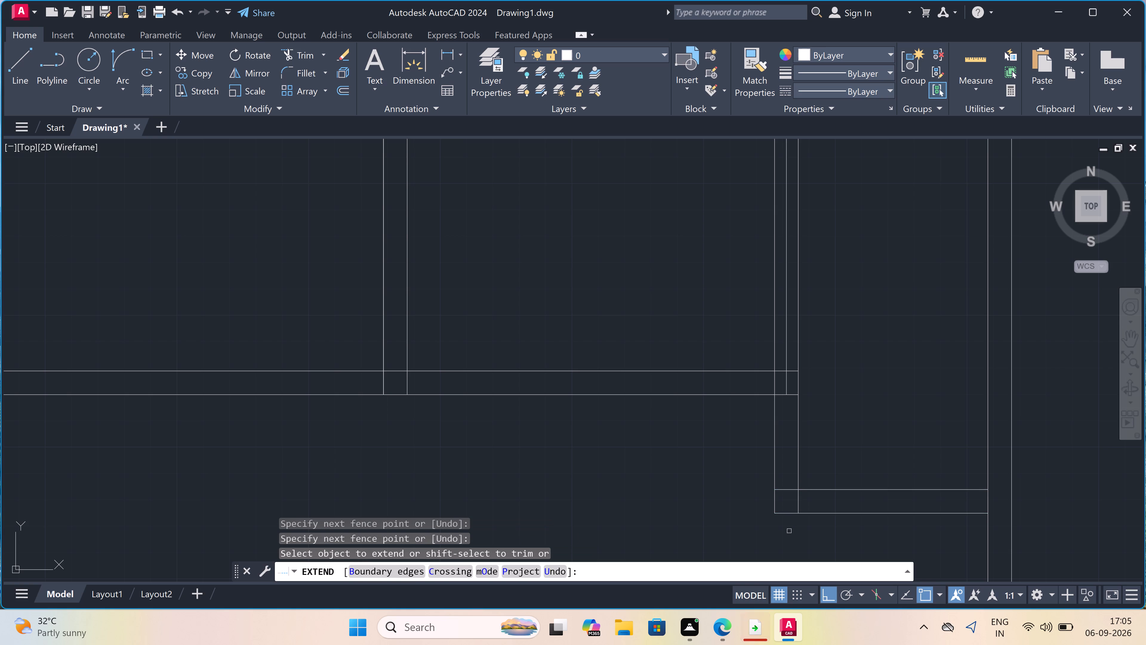
{"action": "key", "text": "Escape"}
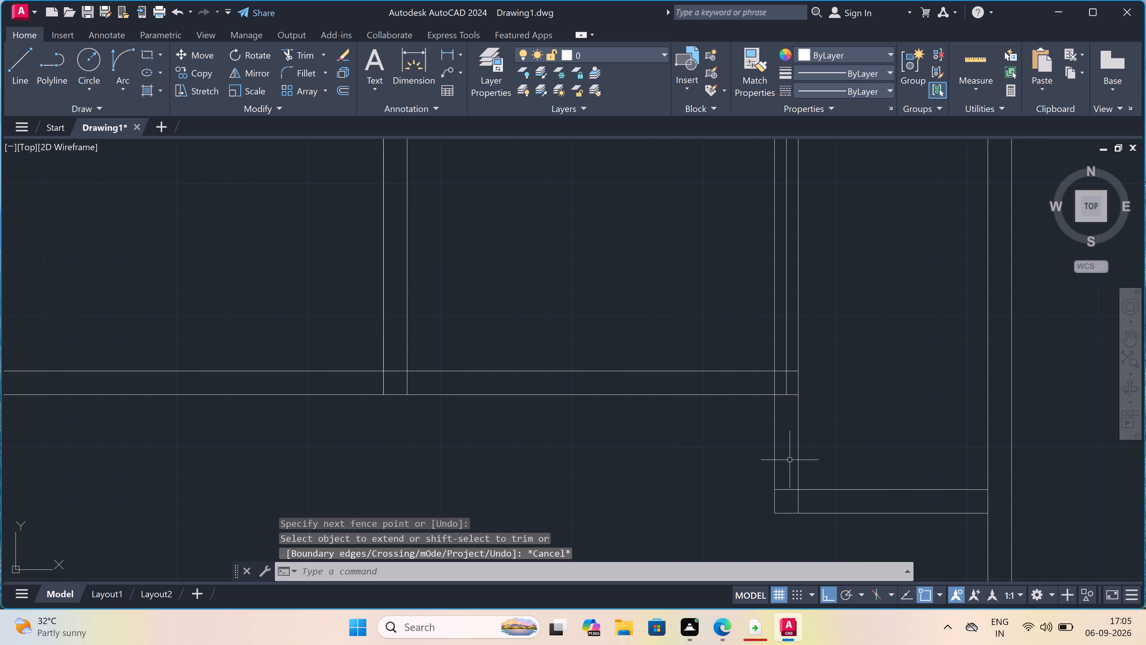
Trim away the offset line within and above the rooms' bottom 9" wall, leaving only the part below it.
{"action": "scroll", "coordinate": [789, 456], "scroll_direction": "down", "scroll_amount": 3}
{"action": "scroll", "coordinate": [771, 406], "scroll_direction": "up", "scroll_amount": 2}
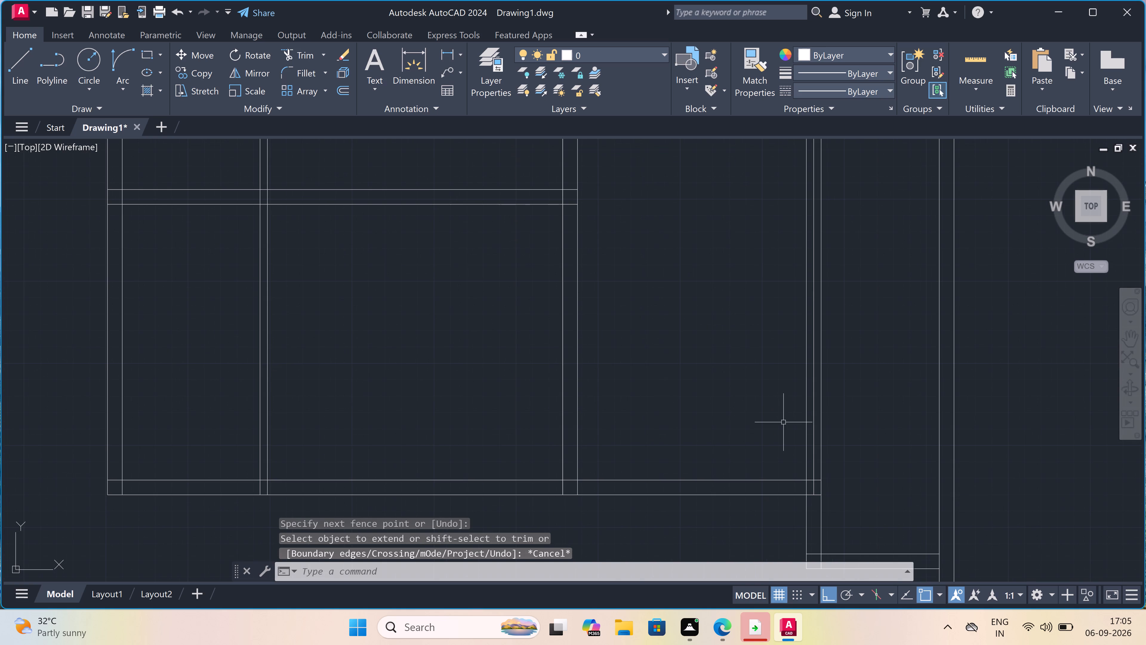
{"action": "scroll", "coordinate": [792, 500], "scroll_direction": "up", "scroll_amount": 2}
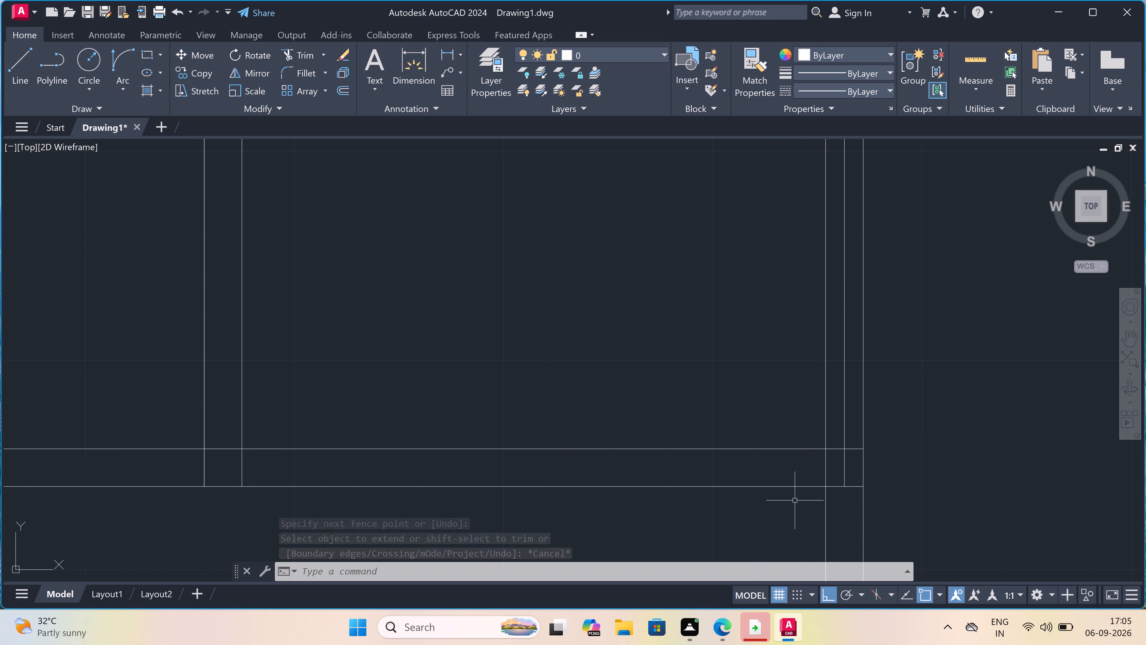
{"action": "key", "text": "t"}
{"action": "key", "text": "r"}
{"action": "key", "text": "space"}
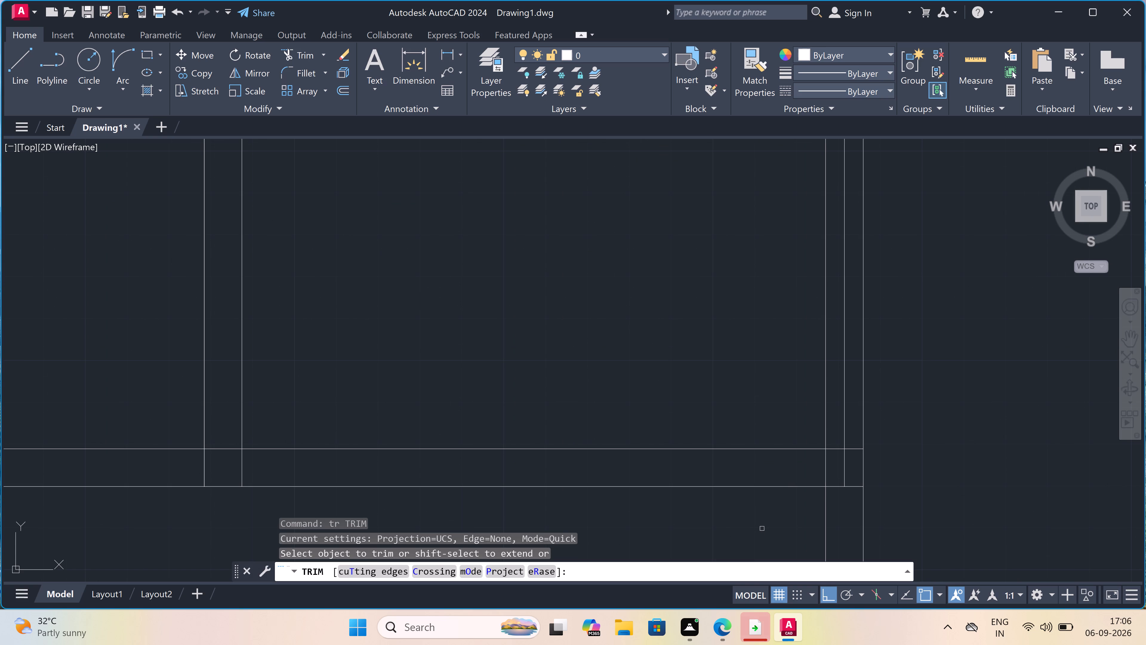
{"action": "left_click", "coordinate": [824, 479]}
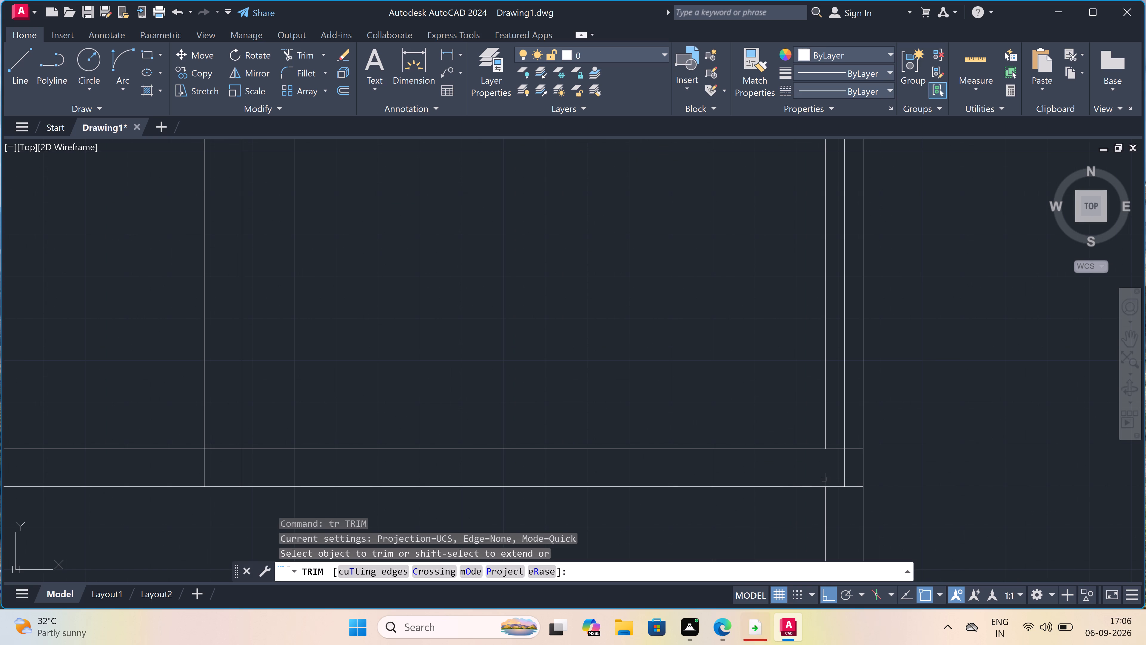
{"action": "left_click", "coordinate": [824, 440]}
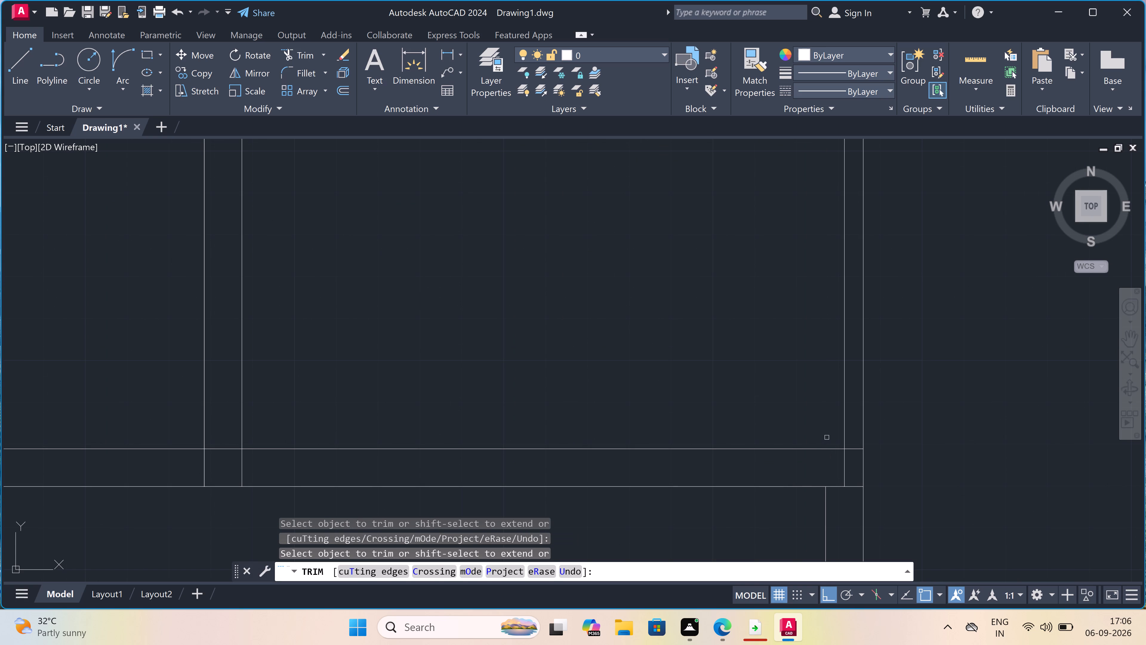
{"action": "left_click", "coordinate": [827, 437]}
{"action": "key", "text": "Escape"}
Extend both lines of the central horizontal 9" wall east from the middle wall, across the east partition, to the east outer wall.
{"action": "scroll", "coordinate": [822, 434], "scroll_direction": "down", "scroll_amount": 4}
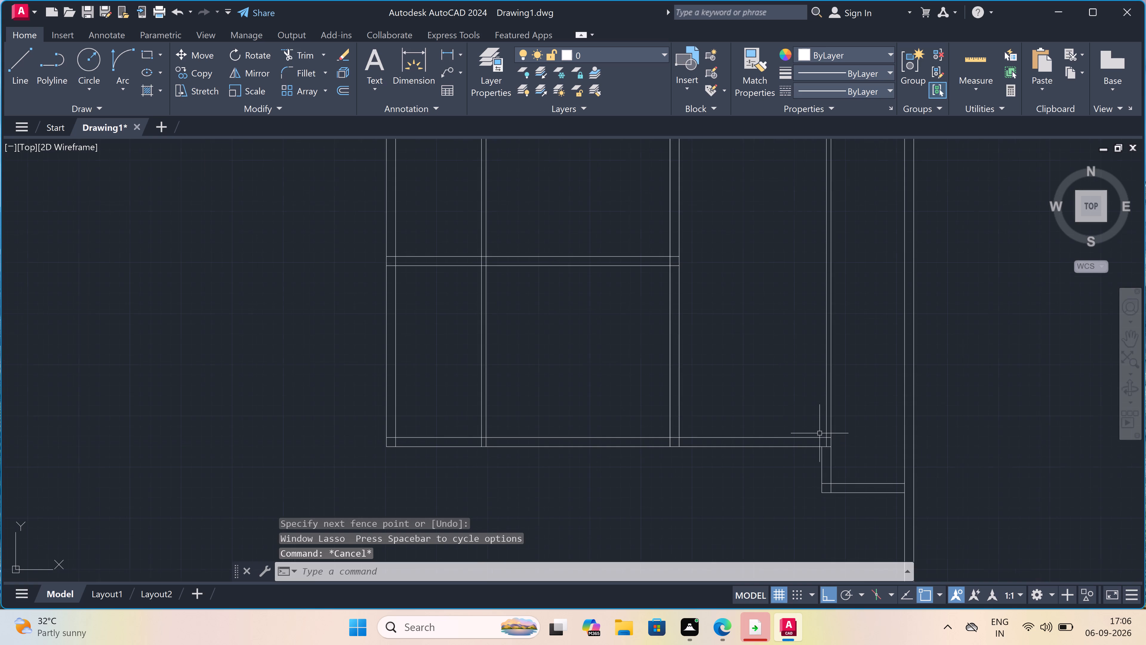
{"action": "scroll", "coordinate": [820, 433], "scroll_direction": "up", "scroll_amount": 1}
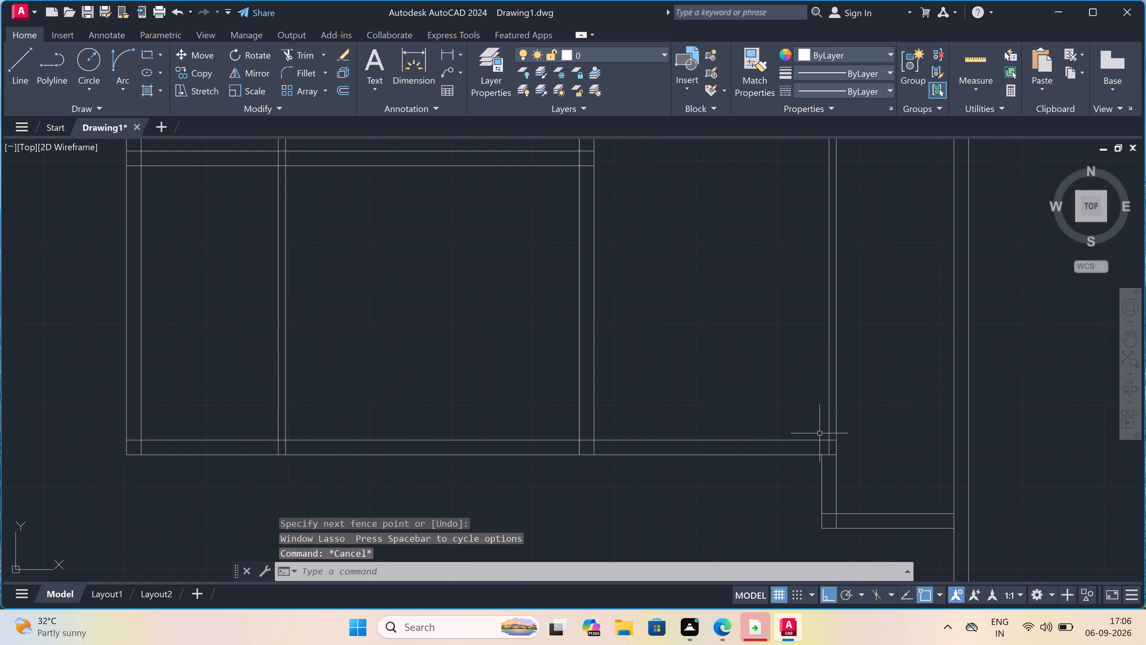
{"action": "scroll", "coordinate": [820, 433], "scroll_direction": "down", "scroll_amount": 2}
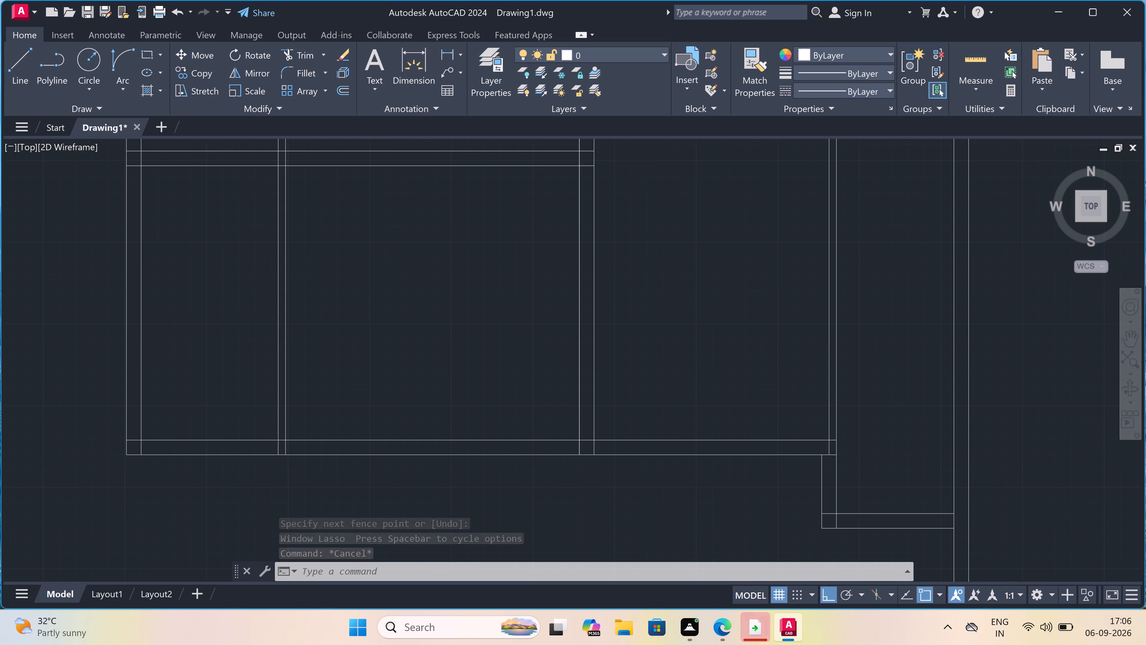
{"action": "scroll", "coordinate": [818, 338], "scroll_direction": "up", "scroll_amount": 1}
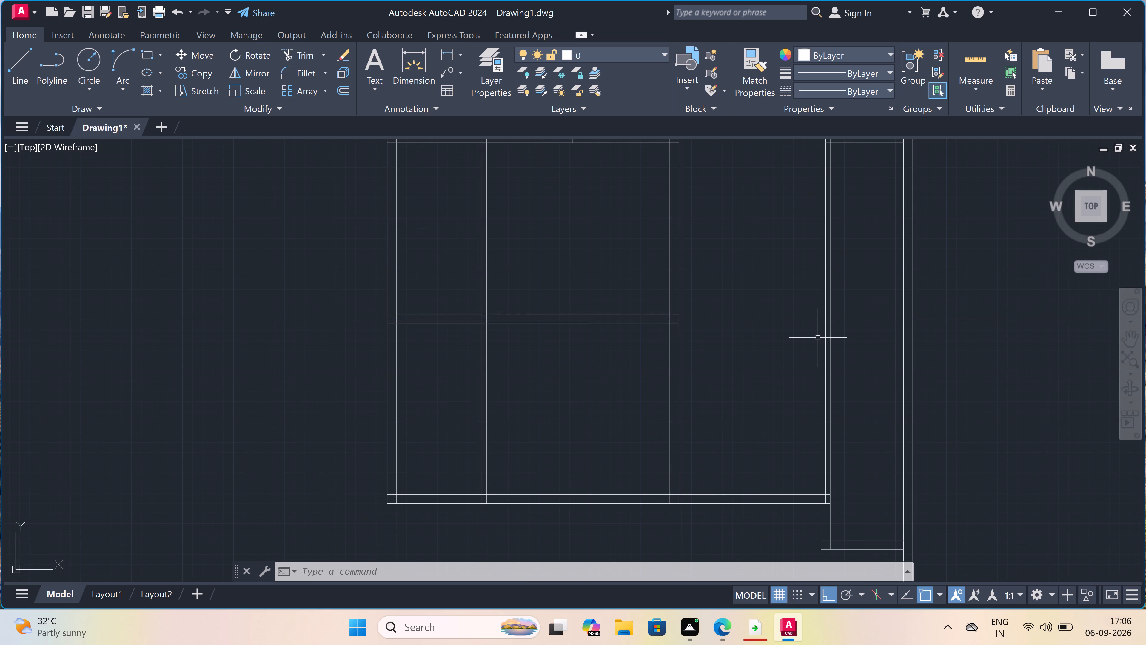
{"action": "scroll", "coordinate": [820, 340], "scroll_direction": "down", "scroll_amount": 3}
{"action": "scroll", "coordinate": [763, 300], "scroll_direction": "up", "scroll_amount": 2}
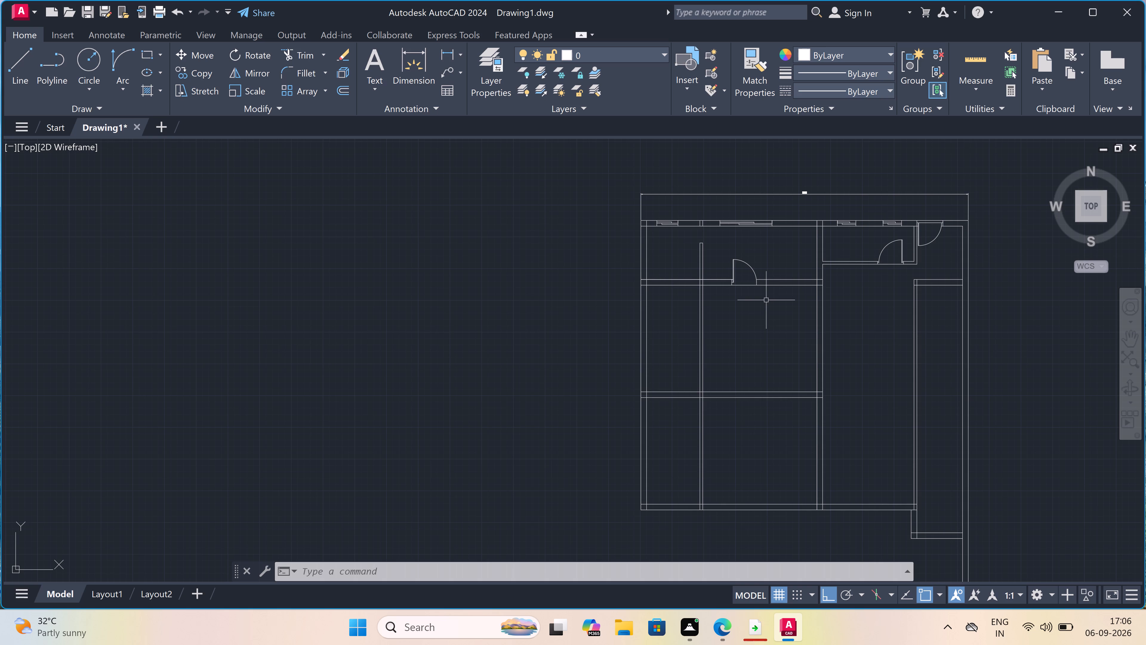
{"action": "key", "text": "Escape"}
{"action": "type", "text": "ex"}
{"action": "key", "text": "space"}
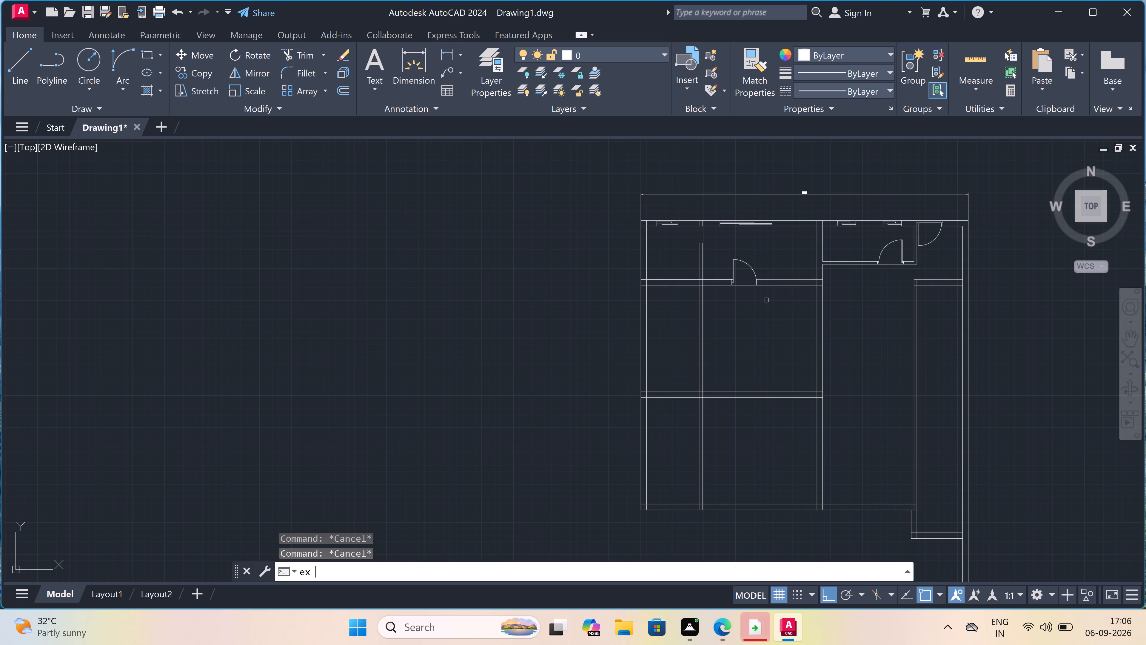
{"action": "left_click", "coordinate": [797, 334]}
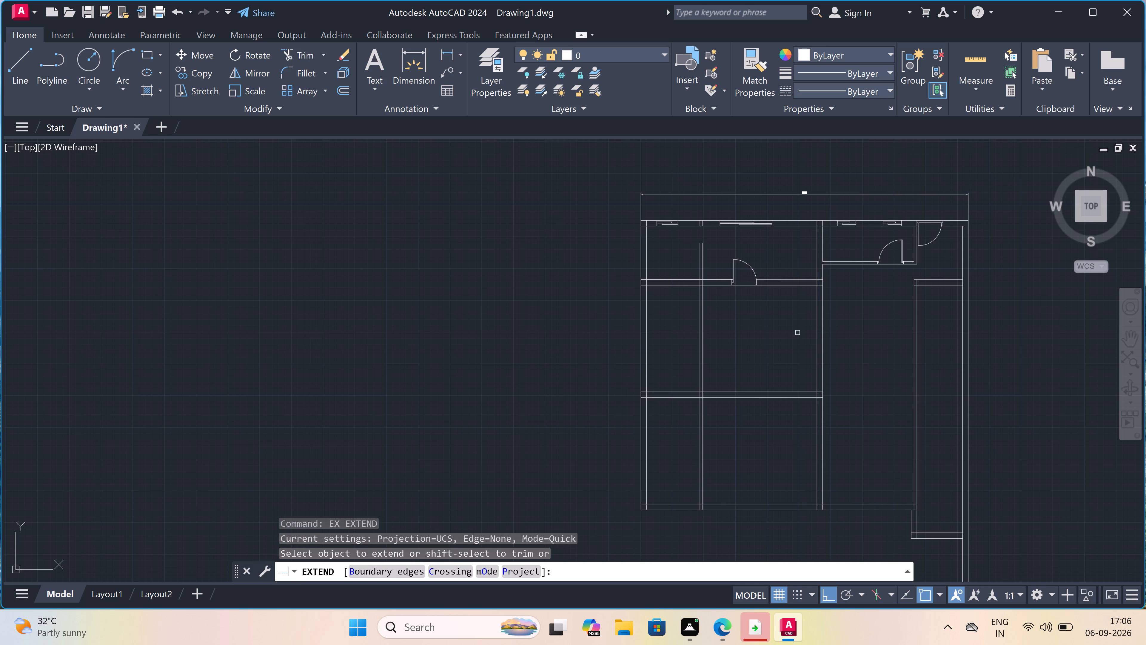
{"action": "left_click", "coordinate": [763, 450]}
{"action": "left_click", "coordinate": [869, 359]}
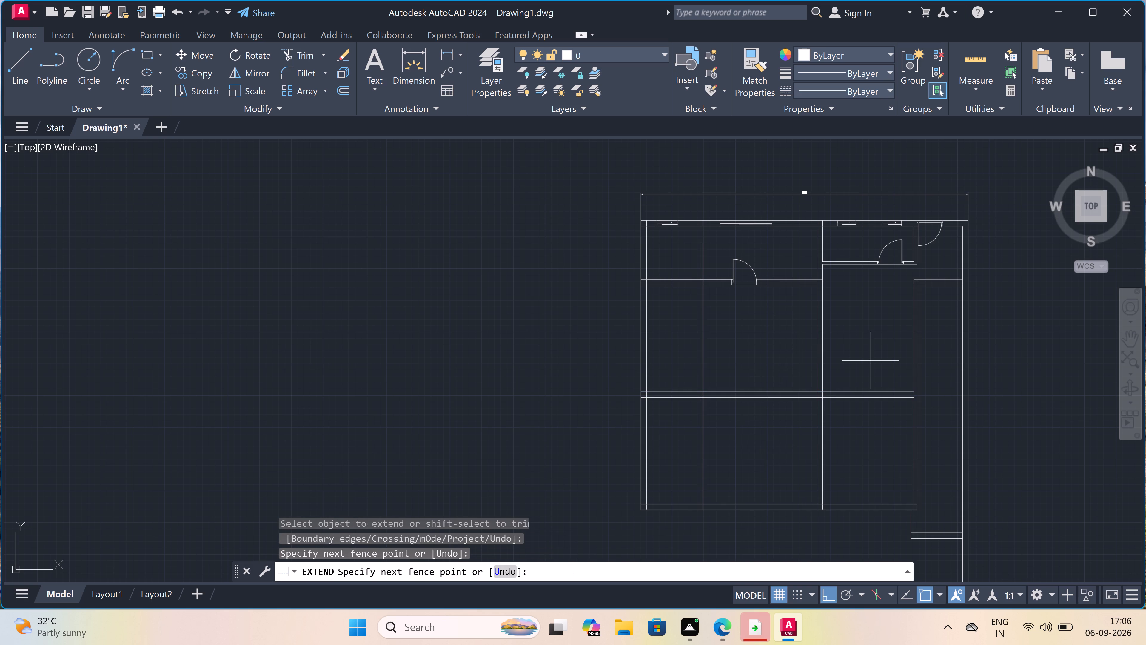
{"action": "left_click", "coordinate": [863, 431]}
{"action": "left_click", "coordinate": [890, 365]}
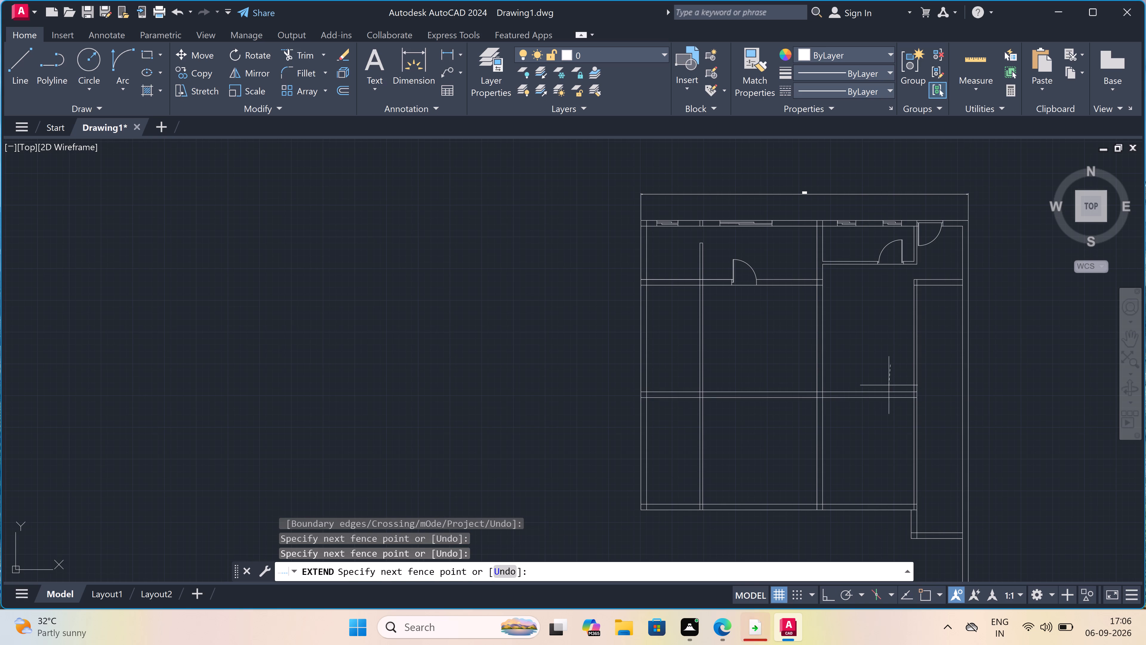
{"action": "left_click", "coordinate": [888, 422]}
{"action": "key", "text": "Escape"}
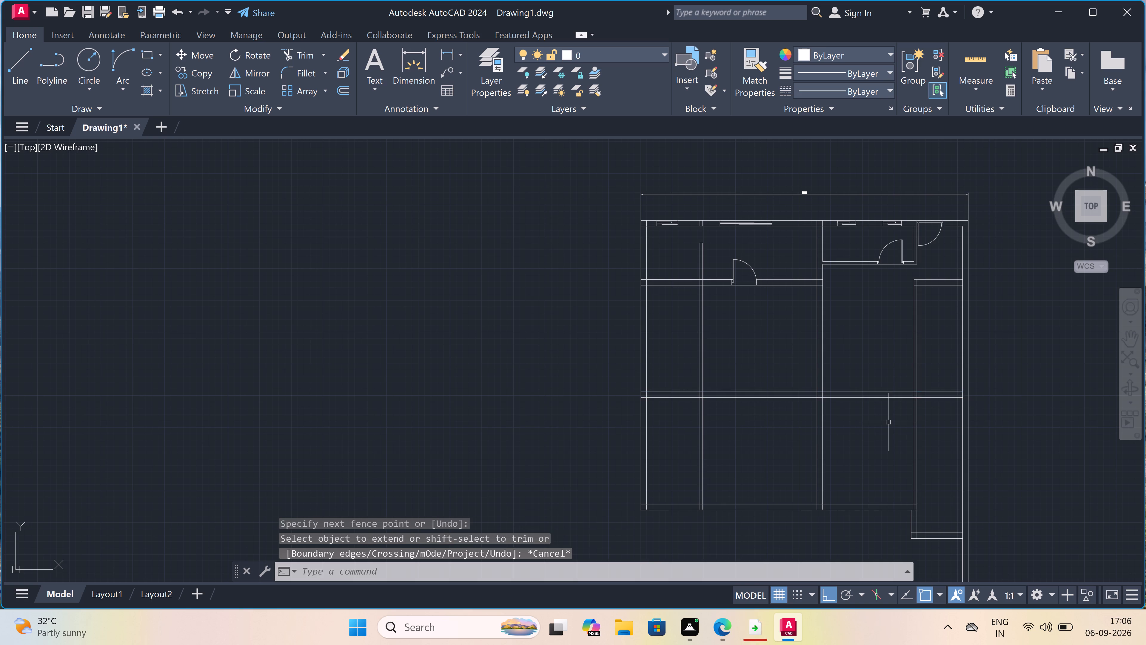
{"action": "scroll", "coordinate": [925, 392], "scroll_direction": "up", "scroll_amount": 2}
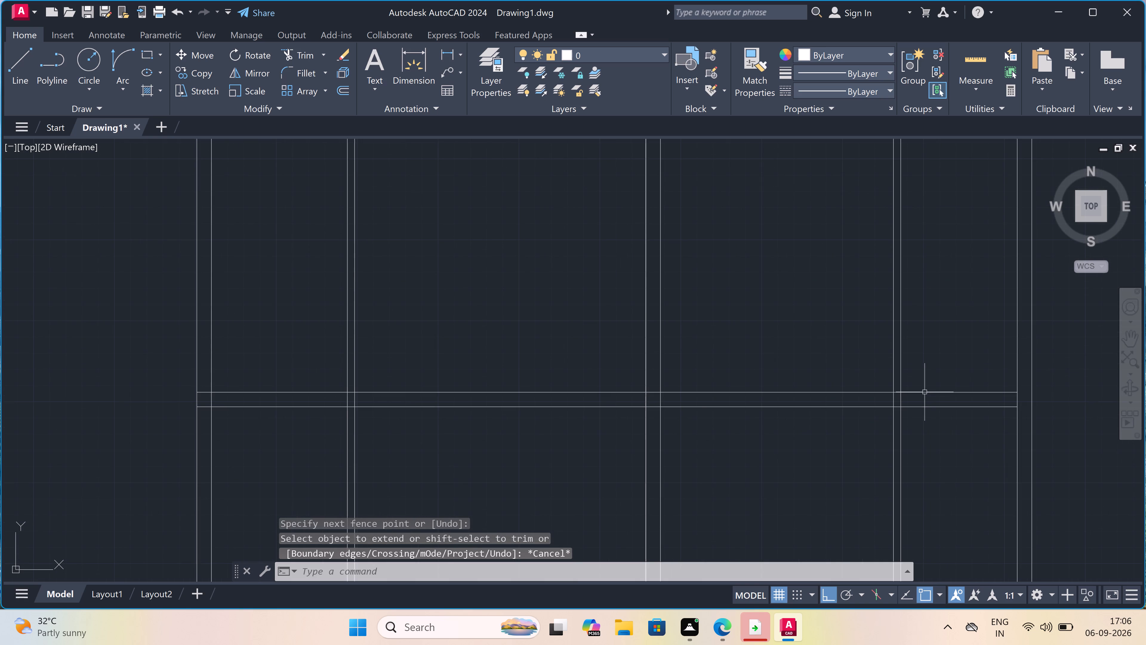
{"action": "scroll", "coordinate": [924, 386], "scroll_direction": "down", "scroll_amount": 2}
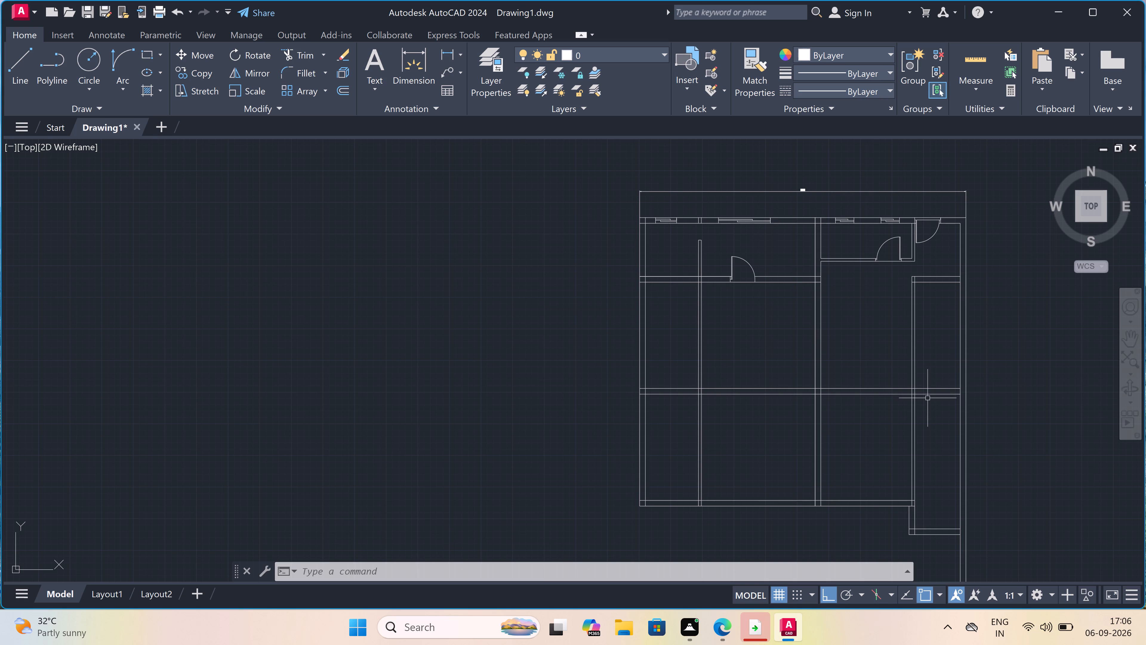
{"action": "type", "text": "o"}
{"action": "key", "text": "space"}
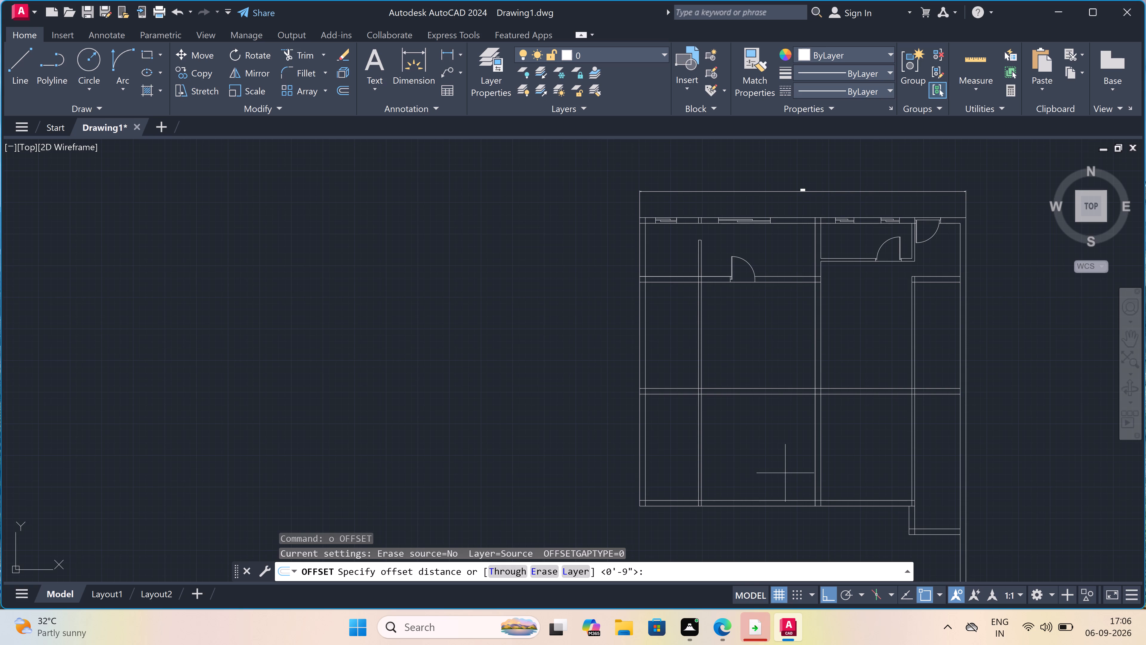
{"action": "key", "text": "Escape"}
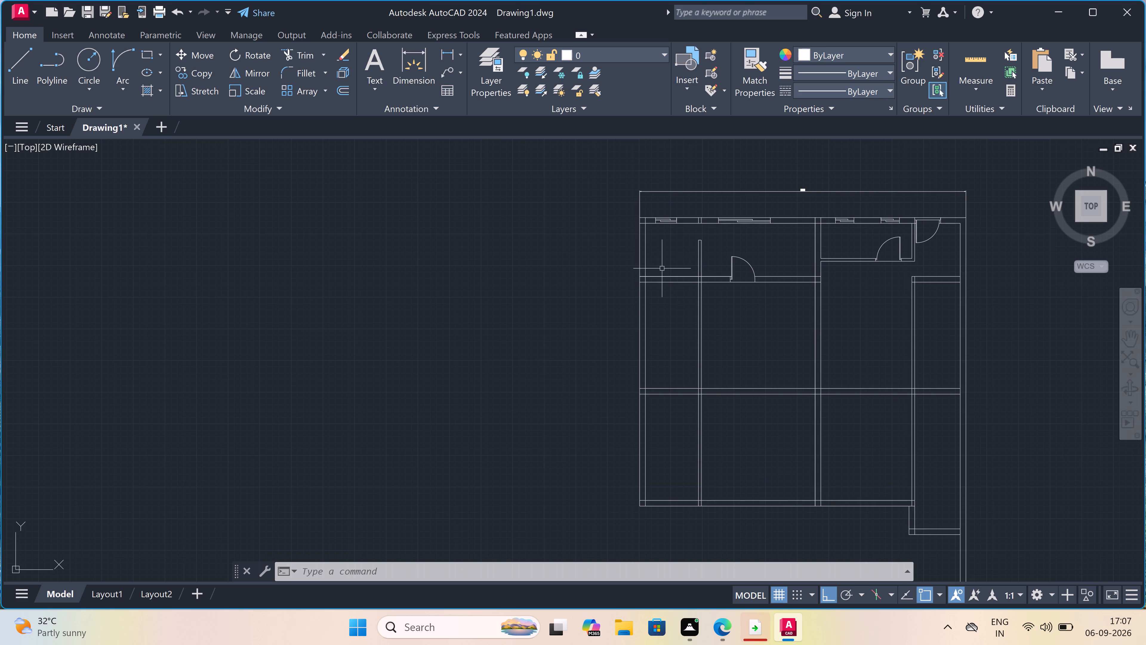
Trim the overlapping lines where the upper-left rooms' bottom 9" wall meets the west outer wall.
{"action": "scroll", "coordinate": [656, 271], "scroll_direction": "up", "scroll_amount": 4}
{"action": "scroll", "coordinate": [656, 270], "scroll_direction": "down", "scroll_amount": 2}
{"action": "scroll", "coordinate": [656, 248], "scroll_direction": "up", "scroll_amount": 1}
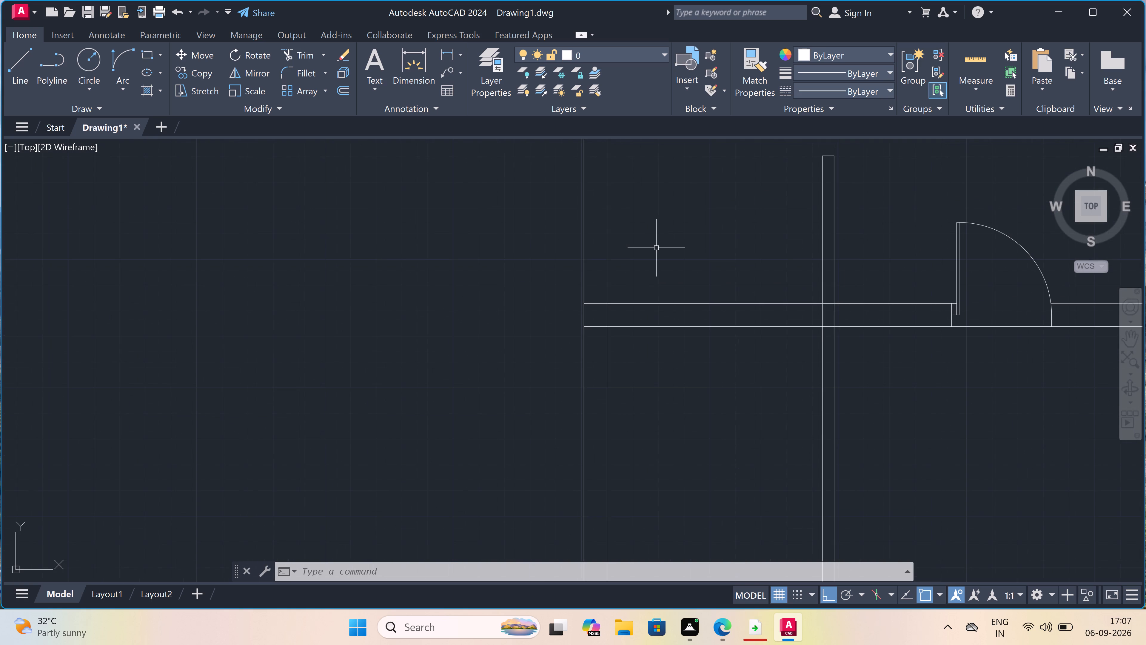
{"action": "scroll", "coordinate": [661, 243], "scroll_direction": "down", "scroll_amount": 2}
{"action": "scroll", "coordinate": [673, 221], "scroll_direction": "up", "scroll_amount": 1}
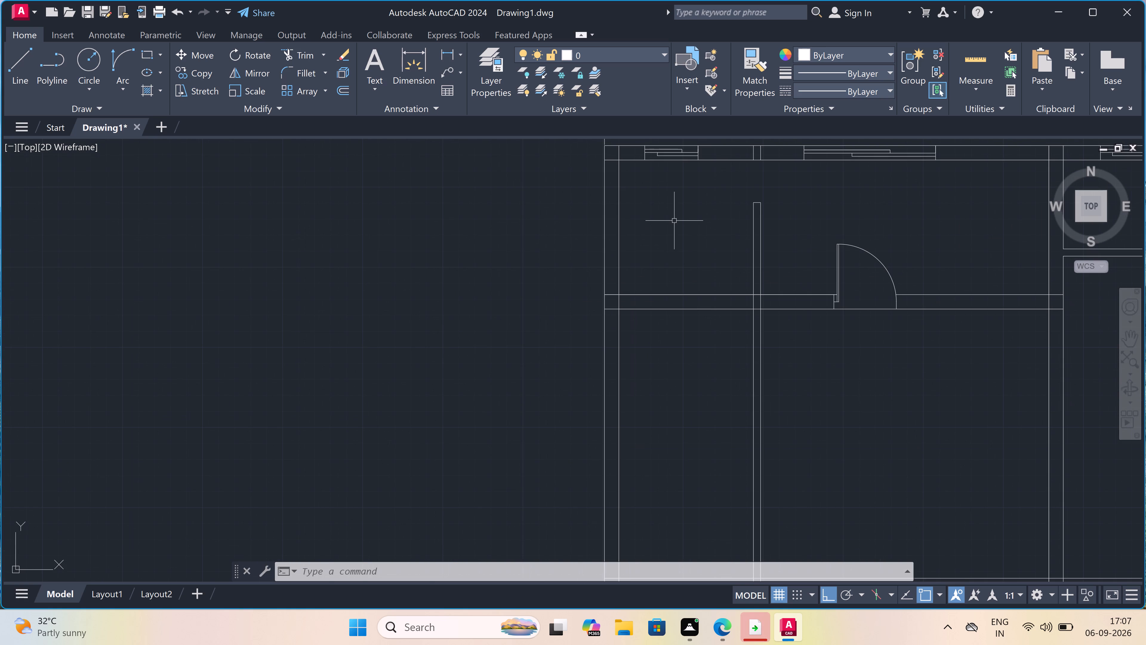
{"action": "scroll", "coordinate": [674, 222], "scroll_direction": "down", "scroll_amount": 2}
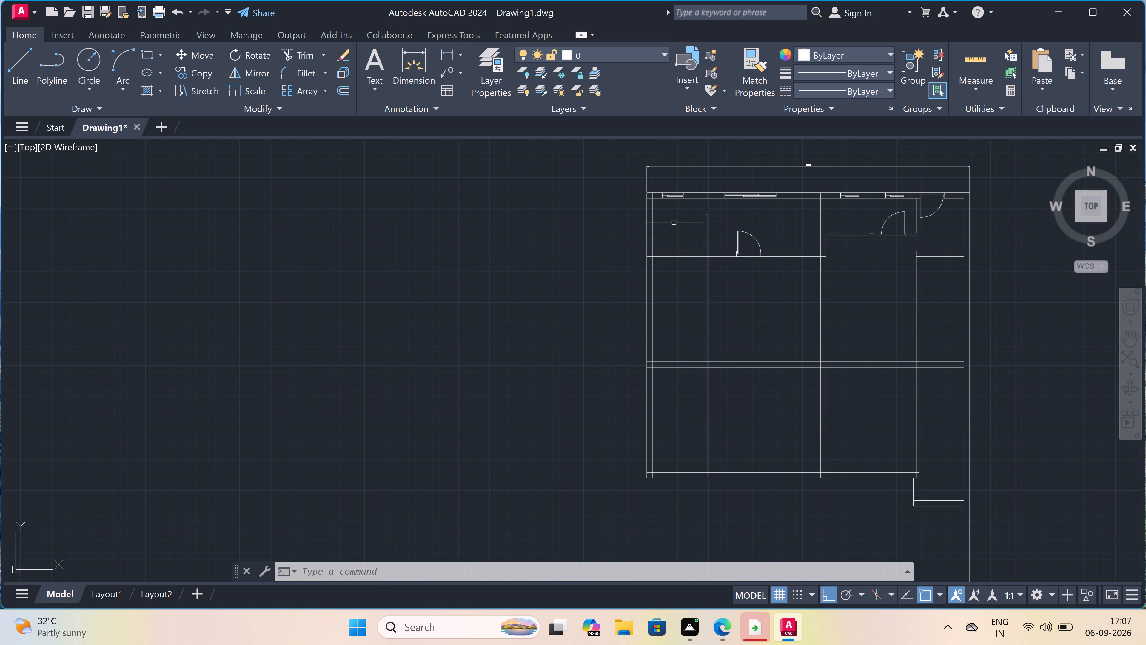
{"action": "scroll", "coordinate": [674, 222], "scroll_direction": "up", "scroll_amount": 3}
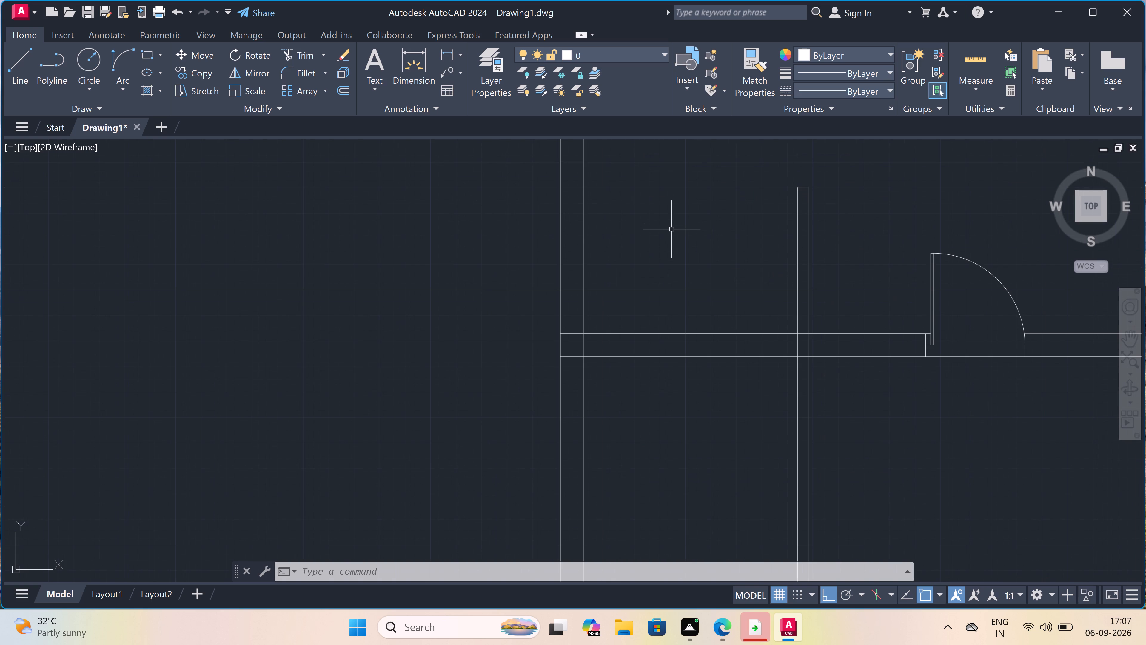
{"action": "type", "text": "tr"}
{"action": "key", "text": "space"}
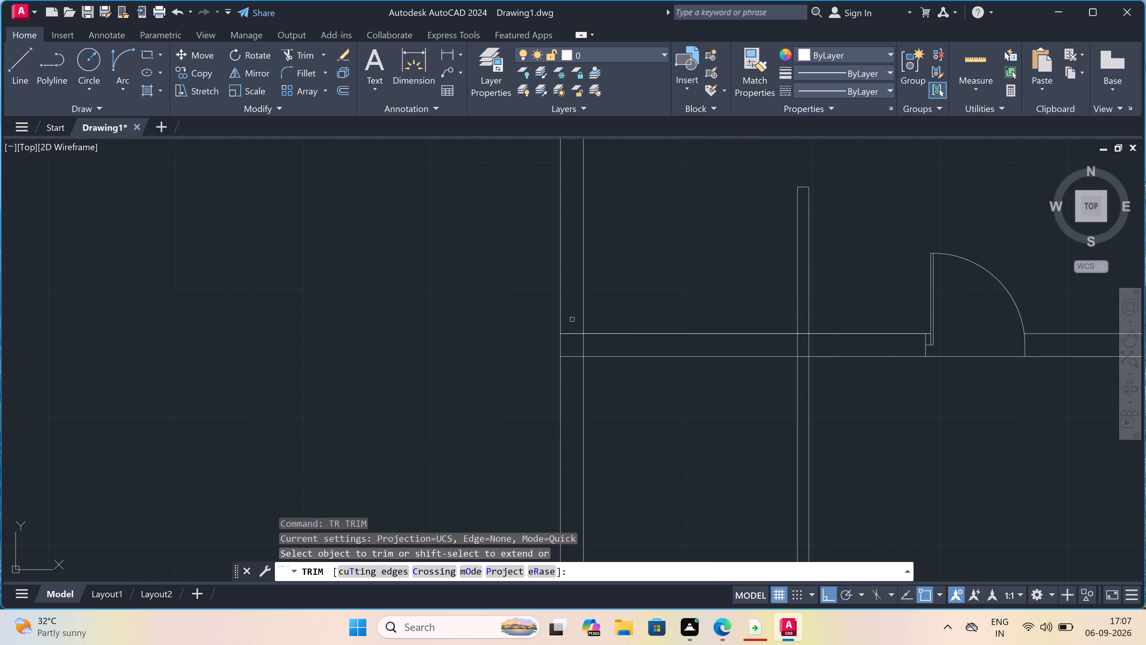
{"action": "double_click", "coordinate": [567, 333]}
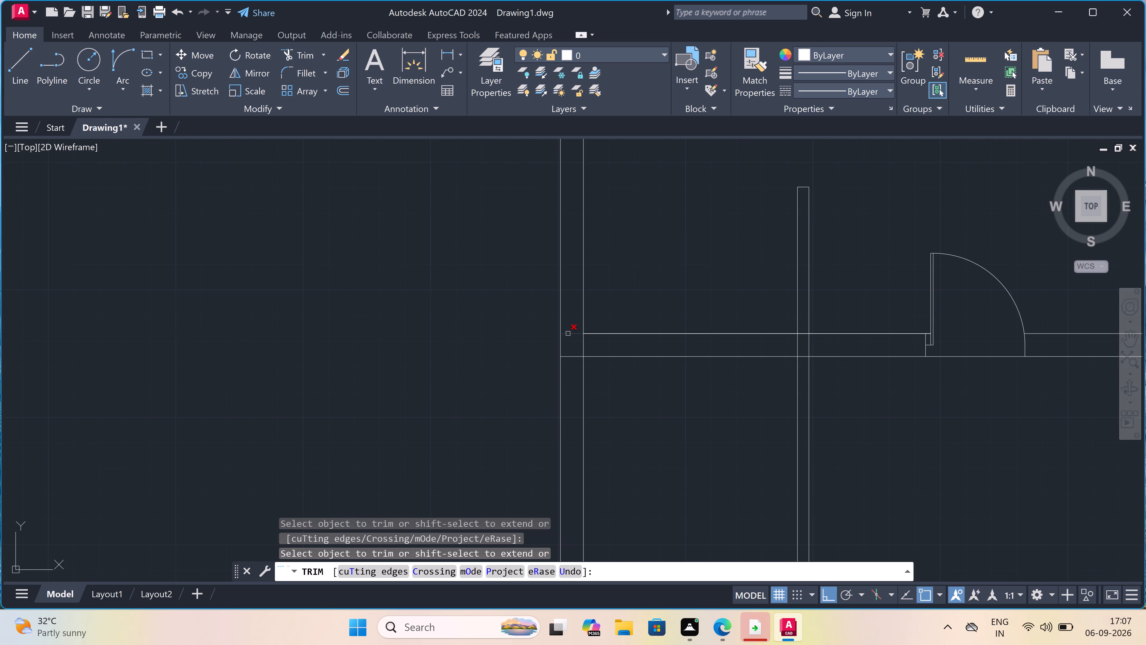
{"action": "double_click", "coordinate": [568, 334]}
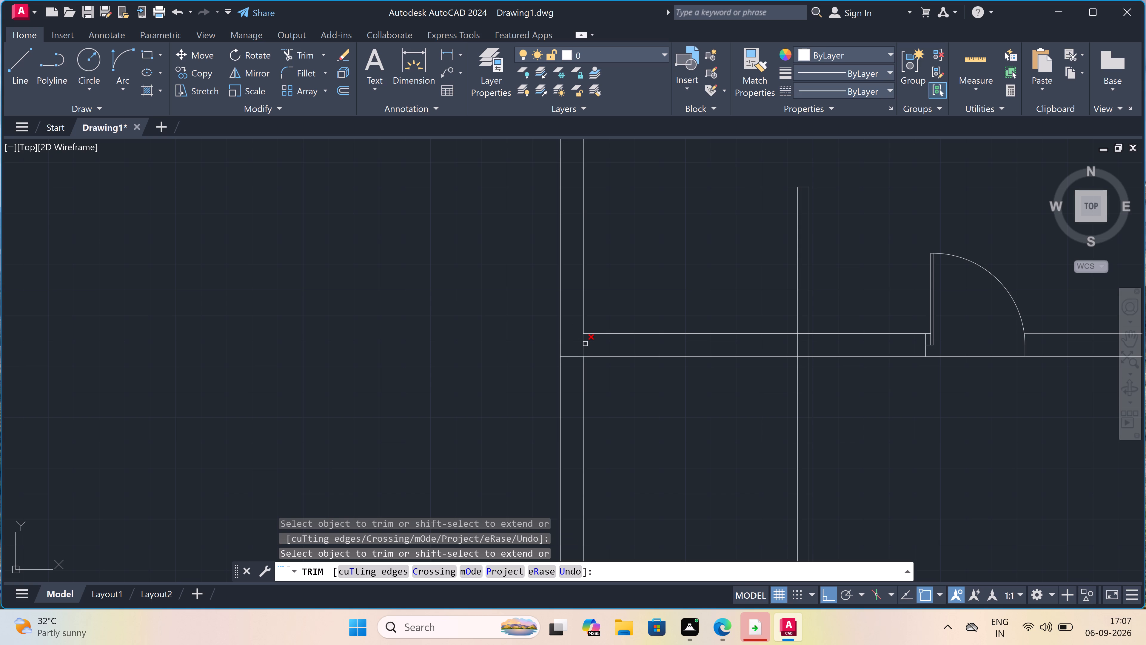
{"action": "double_click", "coordinate": [583, 344]}
Trim the overlapping lines where the west 4.5" partition crosses the upper-left rooms' bottom 9" wall.
{"action": "left_click", "coordinate": [813, 344]}
{"action": "double_click", "coordinate": [775, 342]}
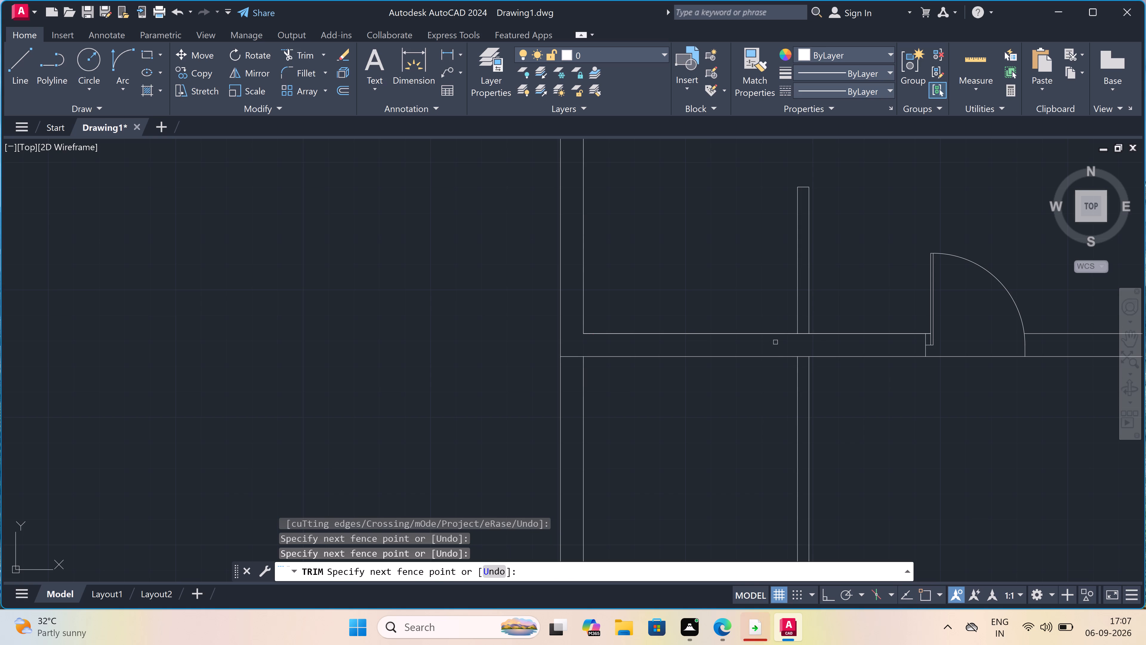
{"action": "triple_click", "coordinate": [804, 334]}
Trim both lines of the upper-left rooms' bottom 9" wall back to the middle wall's west face.
{"action": "scroll", "coordinate": [794, 334], "scroll_direction": "down", "scroll_amount": 5}
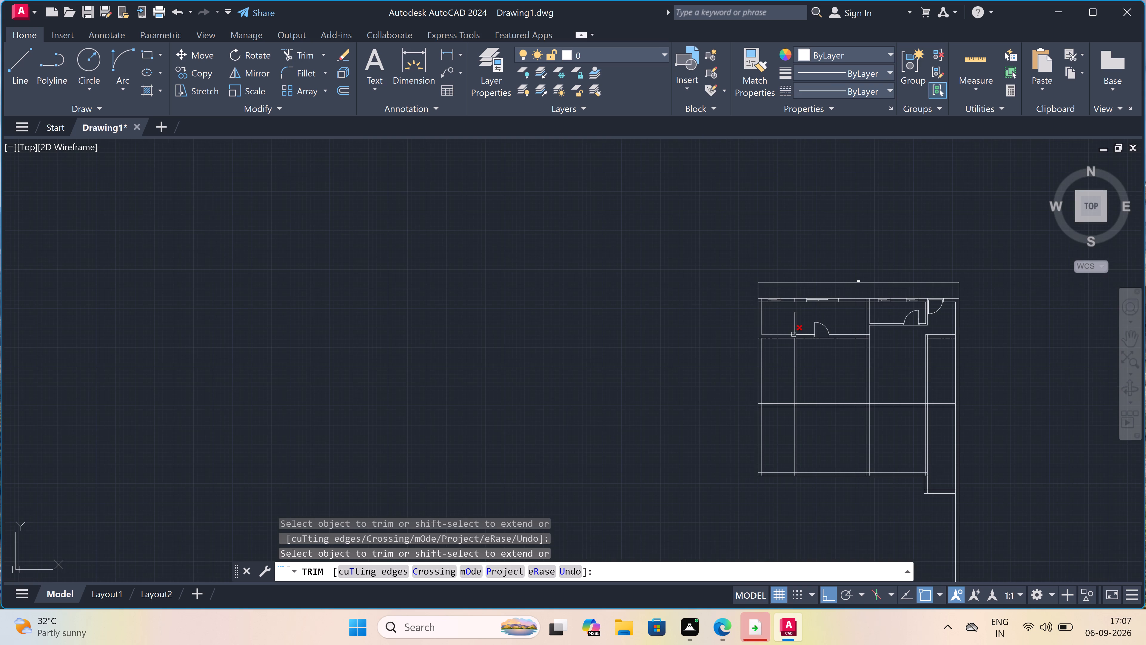
{"action": "scroll", "coordinate": [863, 326], "scroll_direction": "up", "scroll_amount": 4}
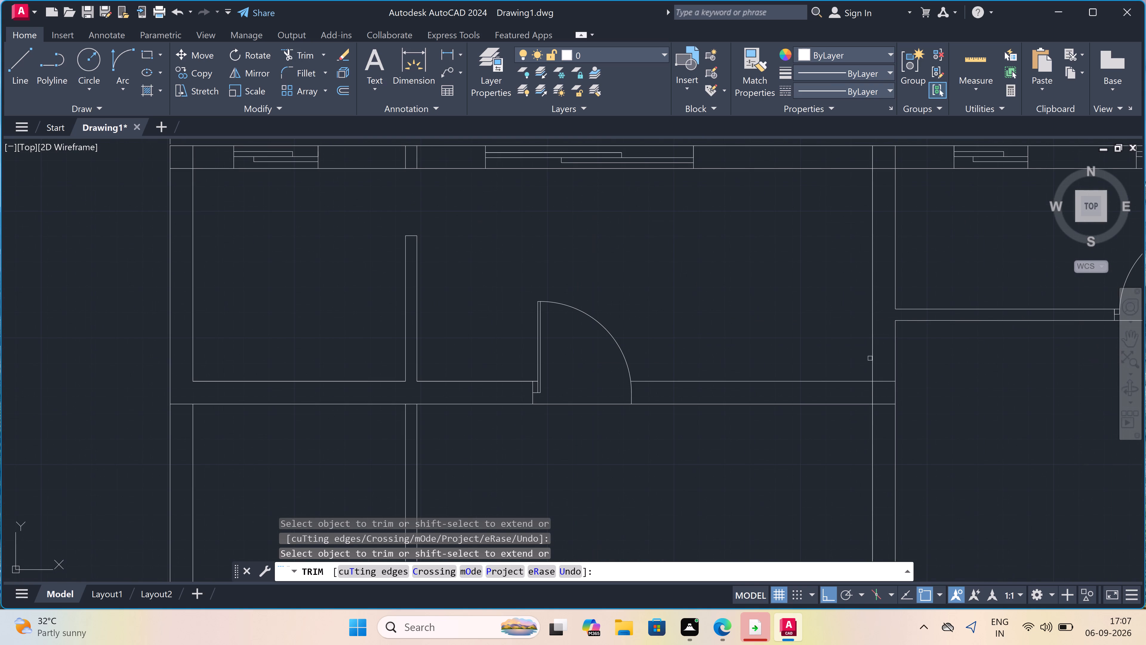
{"action": "scroll", "coordinate": [870, 389], "scroll_direction": "up", "scroll_amount": 3}
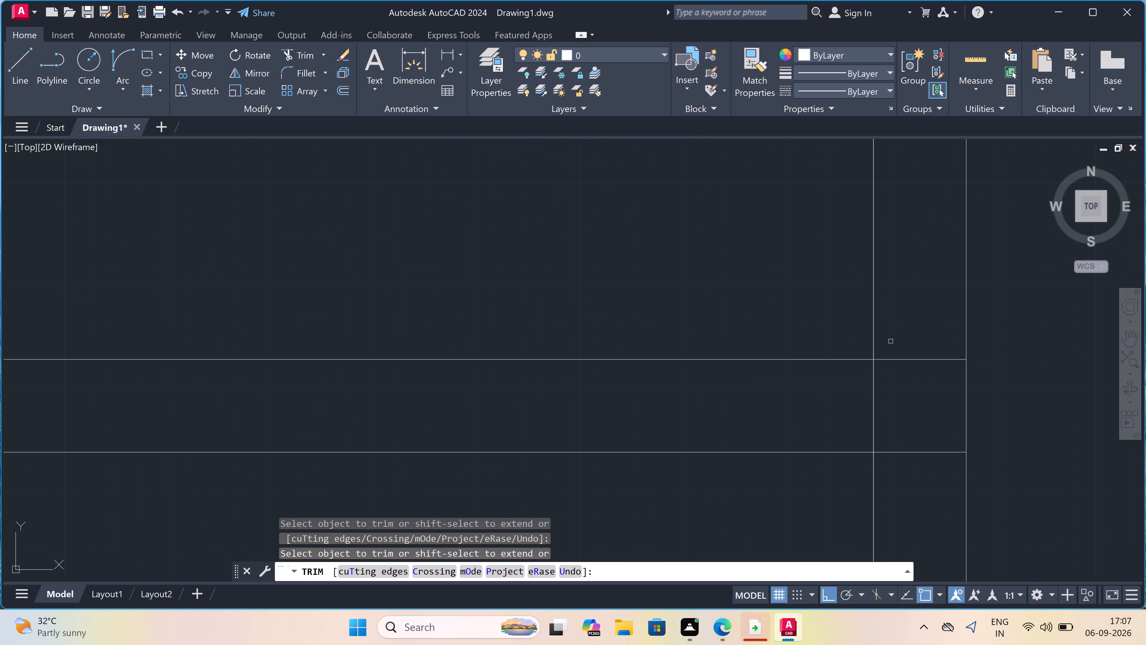
{"action": "left_click_drag", "start_coordinate": [905, 332], "coordinate": [904, 340]}
{"action": "left_click", "coordinate": [914, 469]}
{"action": "scroll", "coordinate": [909, 463], "scroll_direction": "down", "scroll_amount": 4}
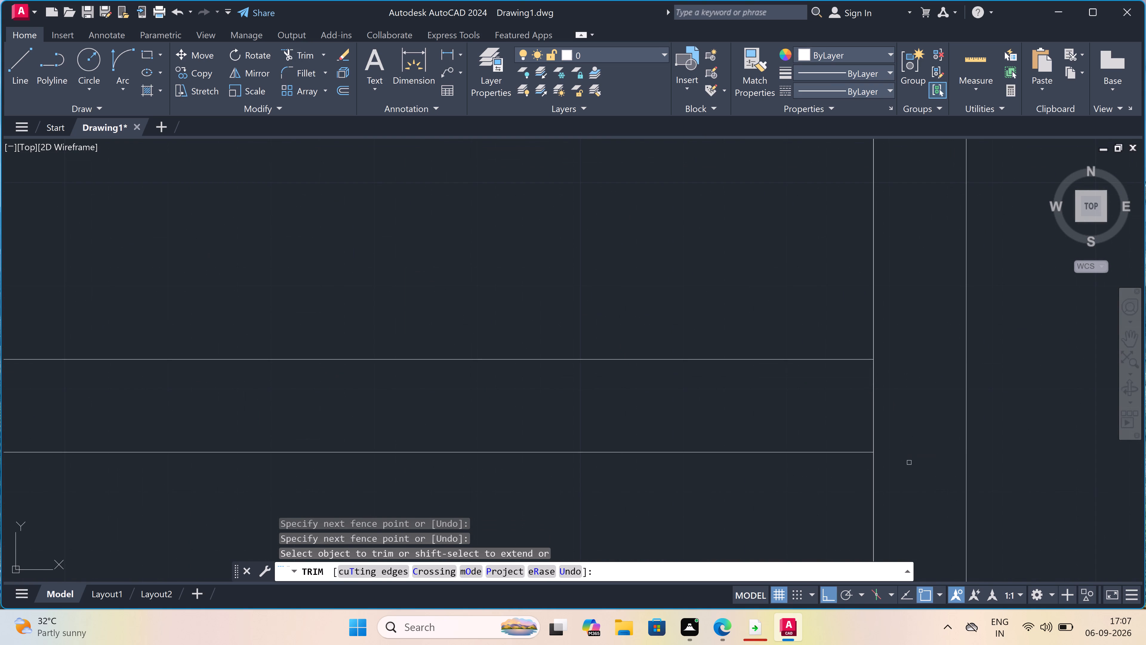
{"action": "scroll", "coordinate": [906, 458], "scroll_direction": "down", "scroll_amount": 3}
{"action": "scroll", "coordinate": [989, 435], "scroll_direction": "up", "scroll_amount": 4}
{"action": "scroll", "coordinate": [947, 432], "scroll_direction": "down", "scroll_amount": 3}
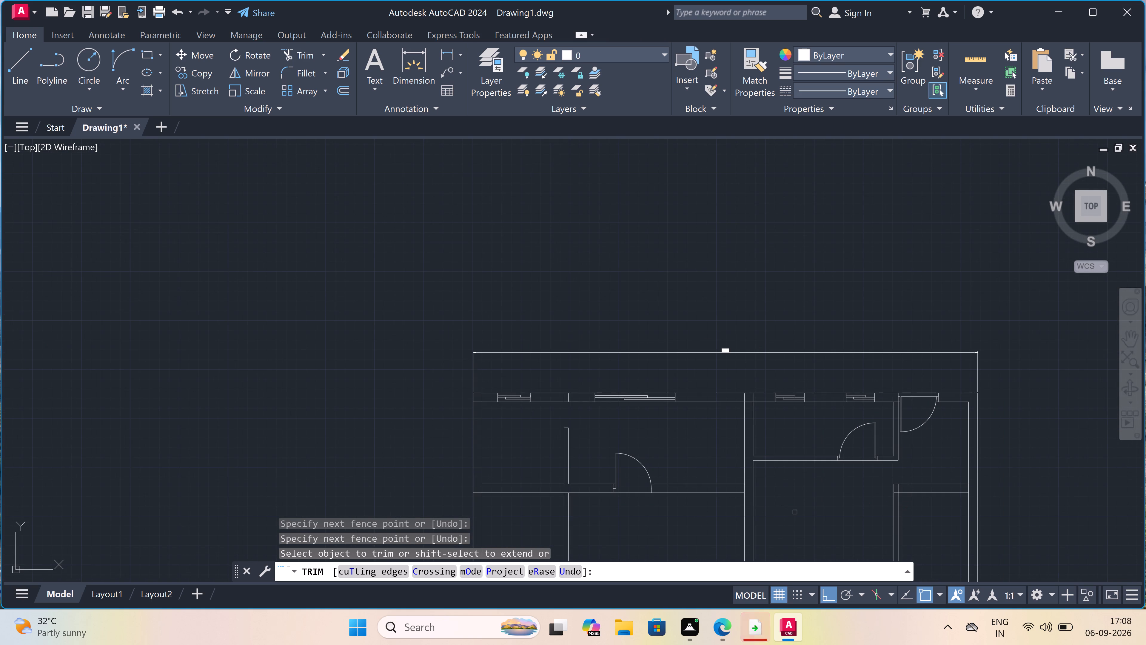
{"action": "key", "text": "Escape"}
Offset the middle wall's west line 6' to the west.
{"action": "scroll", "coordinate": [555, 466], "scroll_direction": "down", "scroll_amount": 3}
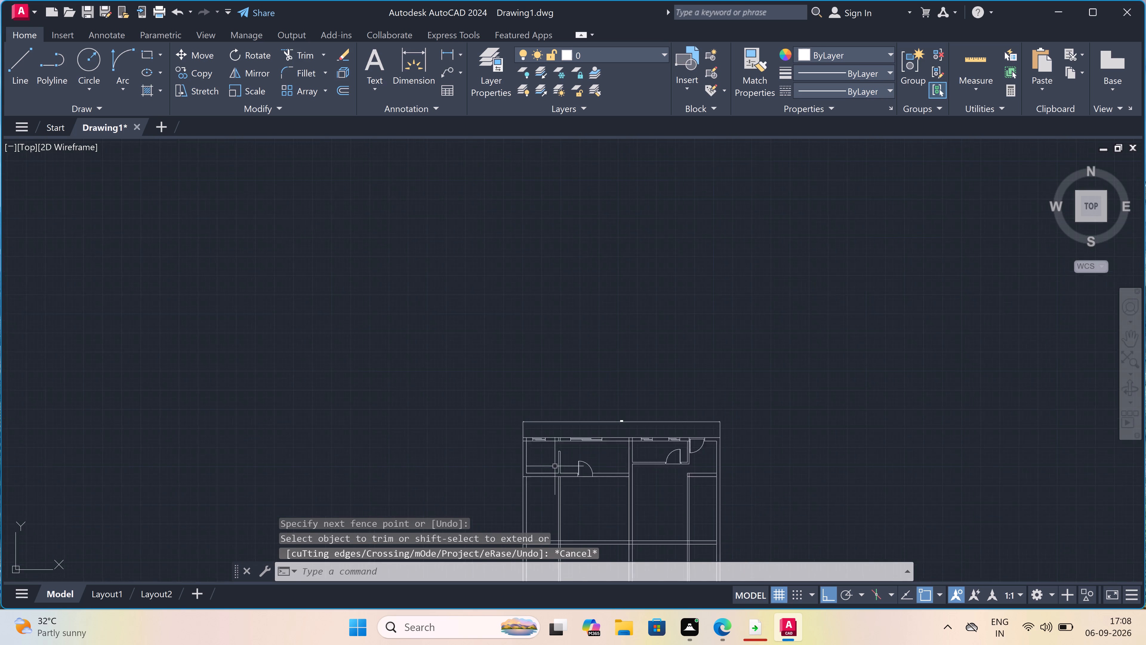
{"action": "scroll", "coordinate": [563, 497], "scroll_direction": "down", "scroll_amount": 3}
{"action": "scroll", "coordinate": [560, 505], "scroll_direction": "up", "scroll_amount": 5}
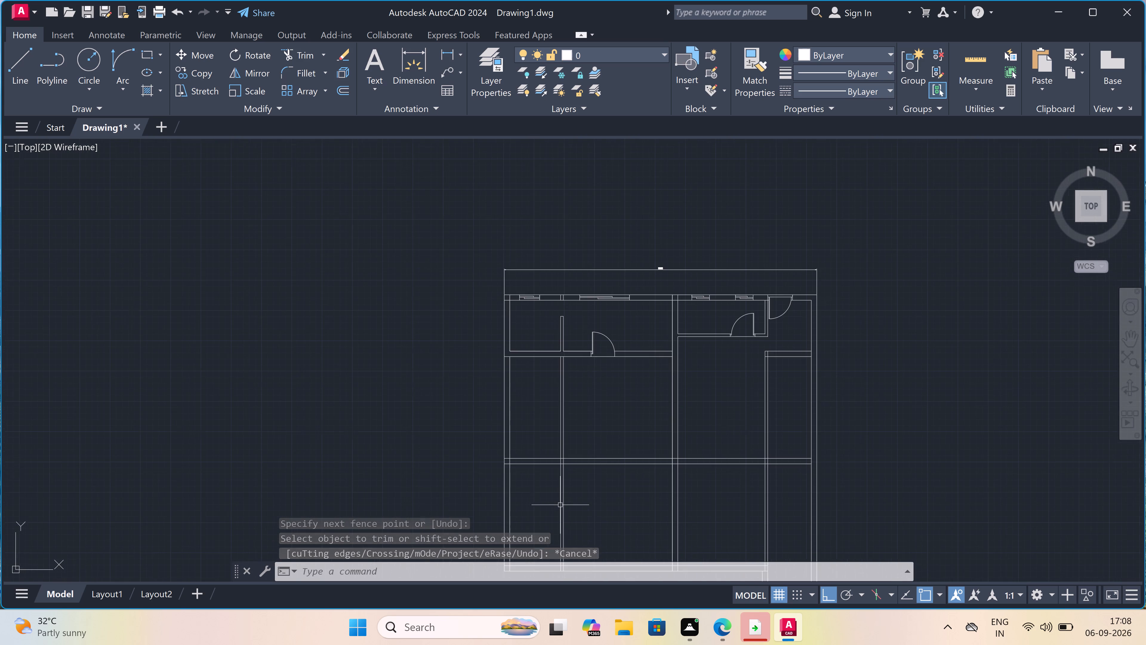
{"action": "scroll", "coordinate": [560, 505], "scroll_direction": "down", "scroll_amount": 4}
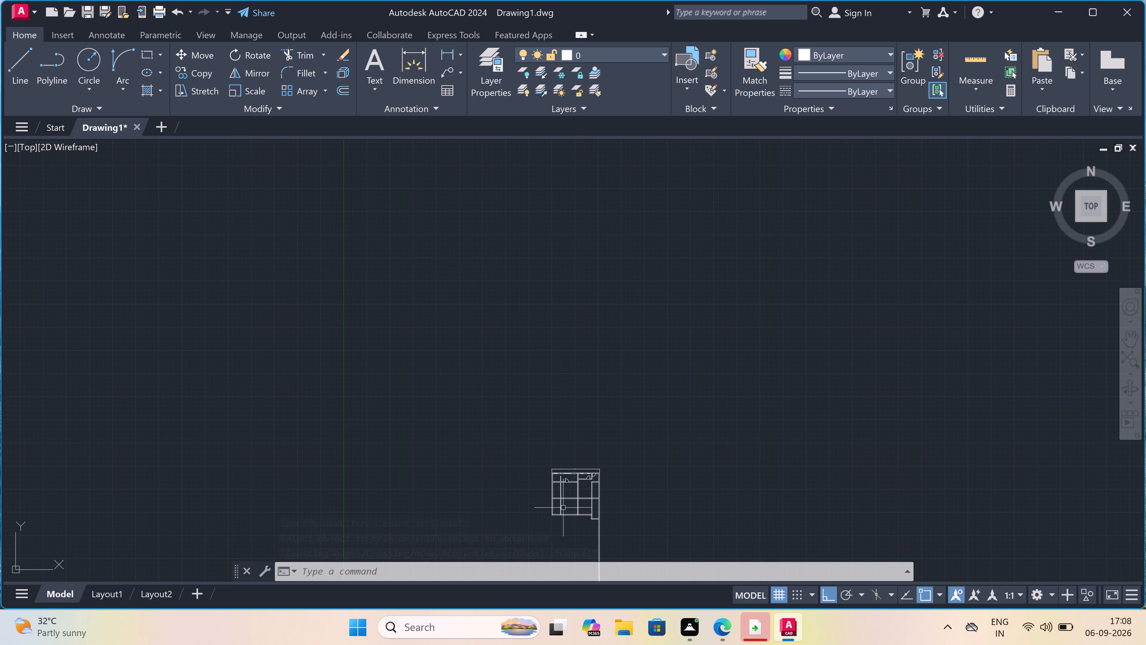
{"action": "scroll", "coordinate": [564, 505], "scroll_direction": "down", "scroll_amount": 1}
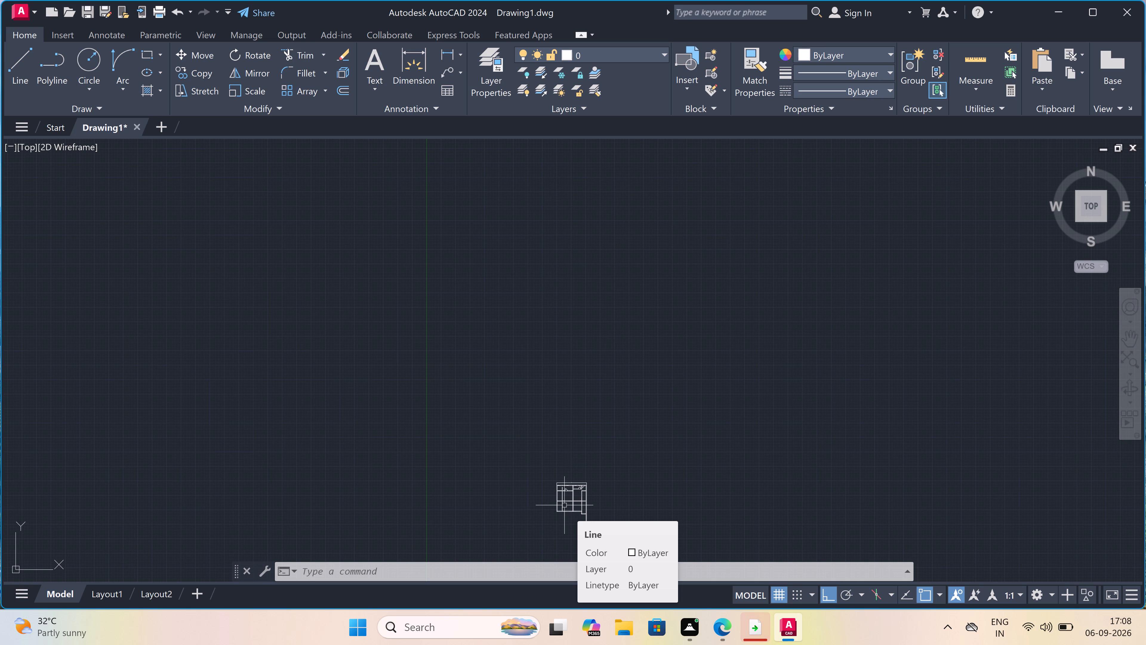
{"action": "scroll", "coordinate": [573, 496], "scroll_direction": "down", "scroll_amount": 2}
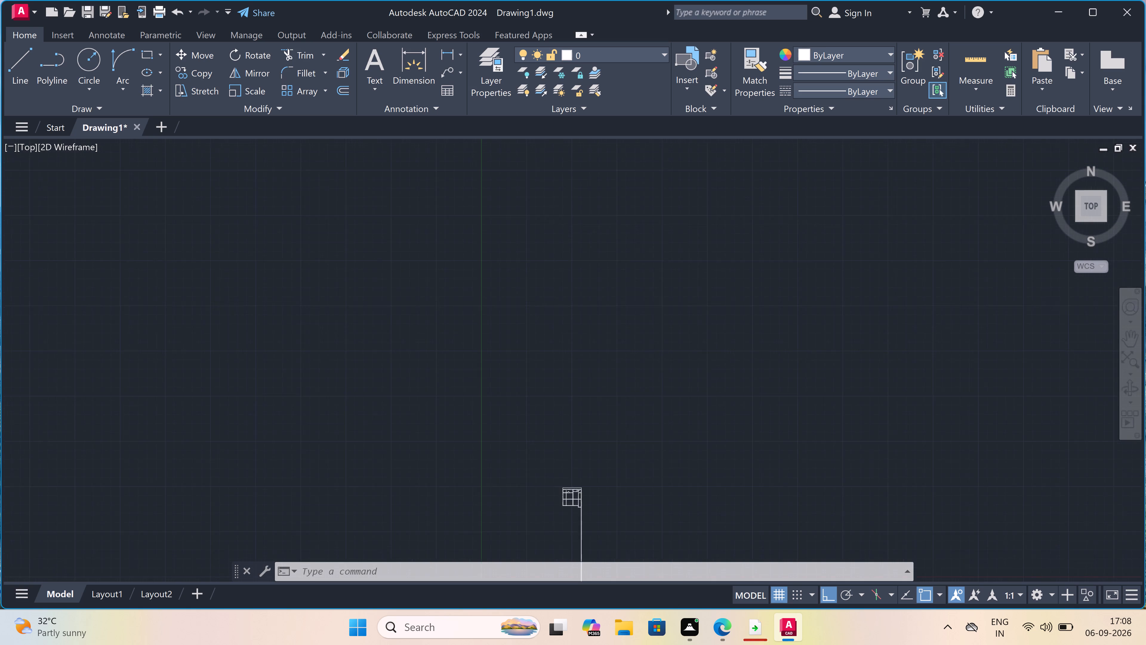
{"action": "scroll", "coordinate": [573, 496], "scroll_direction": "up", "scroll_amount": 4}
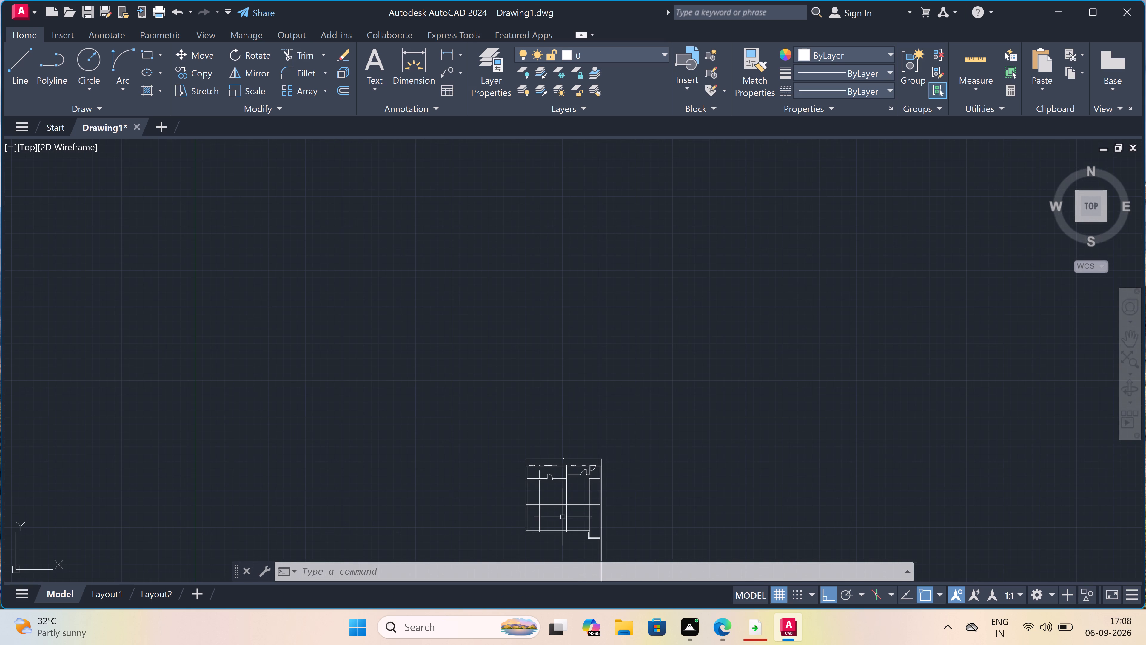
{"action": "scroll", "coordinate": [557, 539], "scroll_direction": "up", "scroll_amount": 3}
{"action": "scroll", "coordinate": [557, 488], "scroll_direction": "up", "scroll_amount": 2}
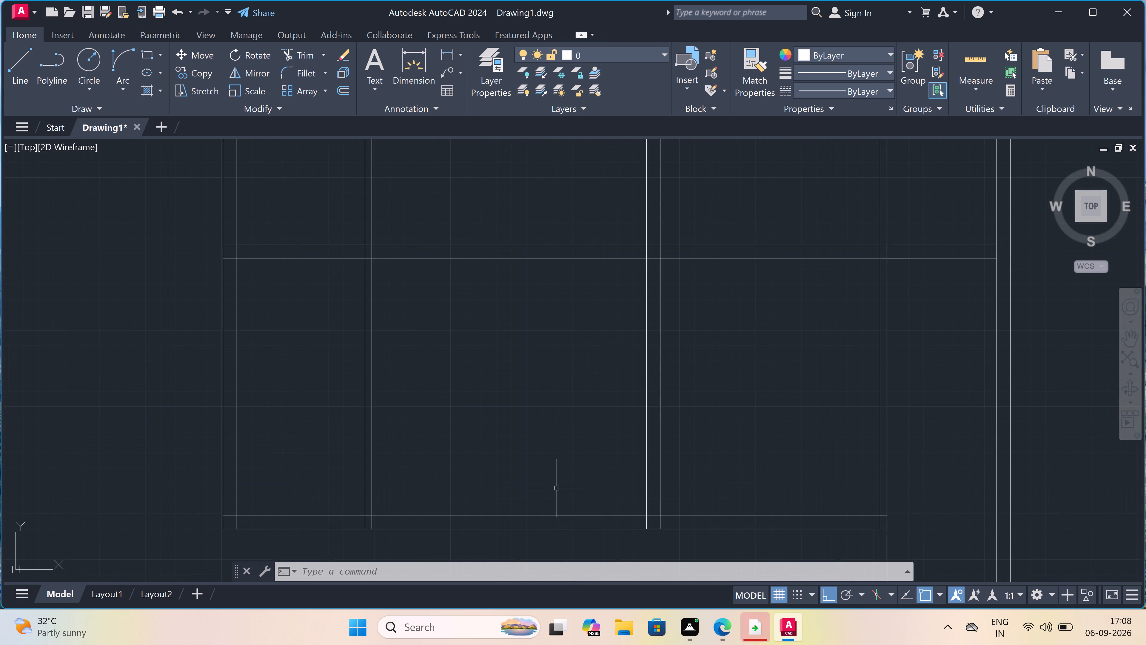
{"action": "type", "text": "o"}
{"action": "key", "text": "space"}
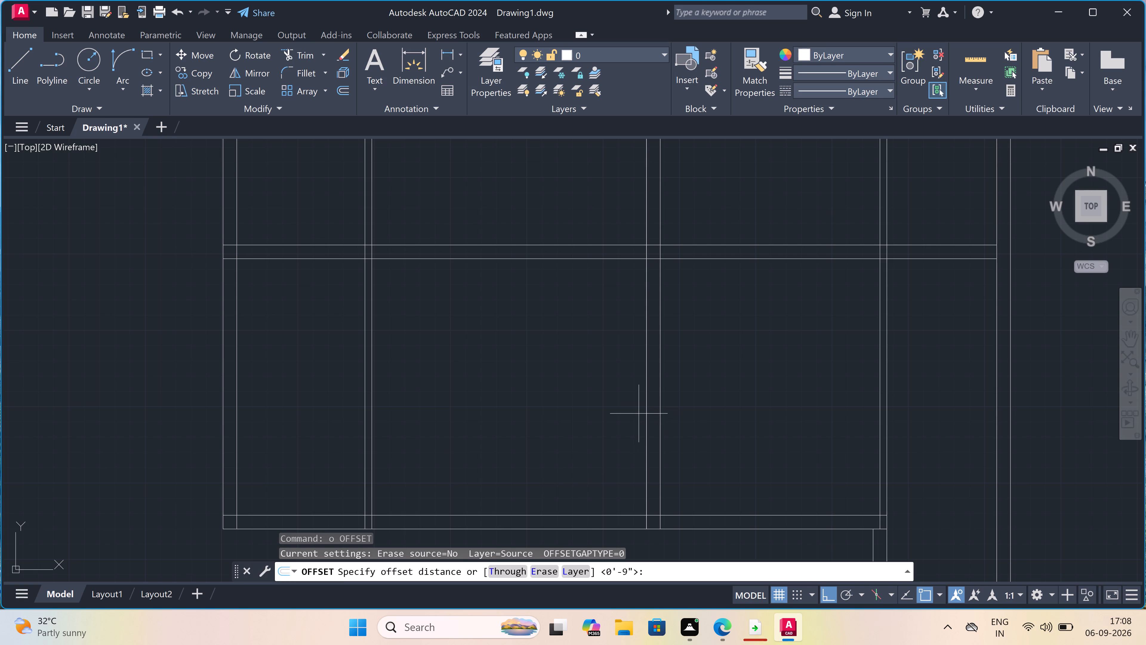
{"action": "left_click_drag", "start_coordinate": [647, 413], "coordinate": [596, 416]}
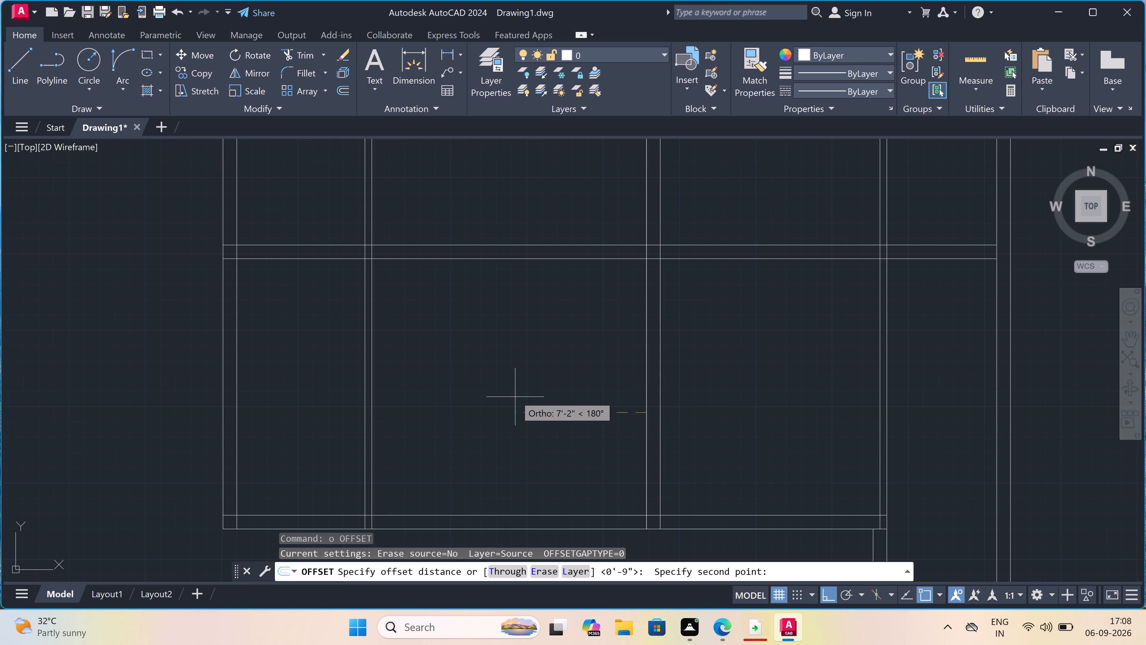
{"action": "type", "text": "6'"}
{"action": "key", "text": "space"}
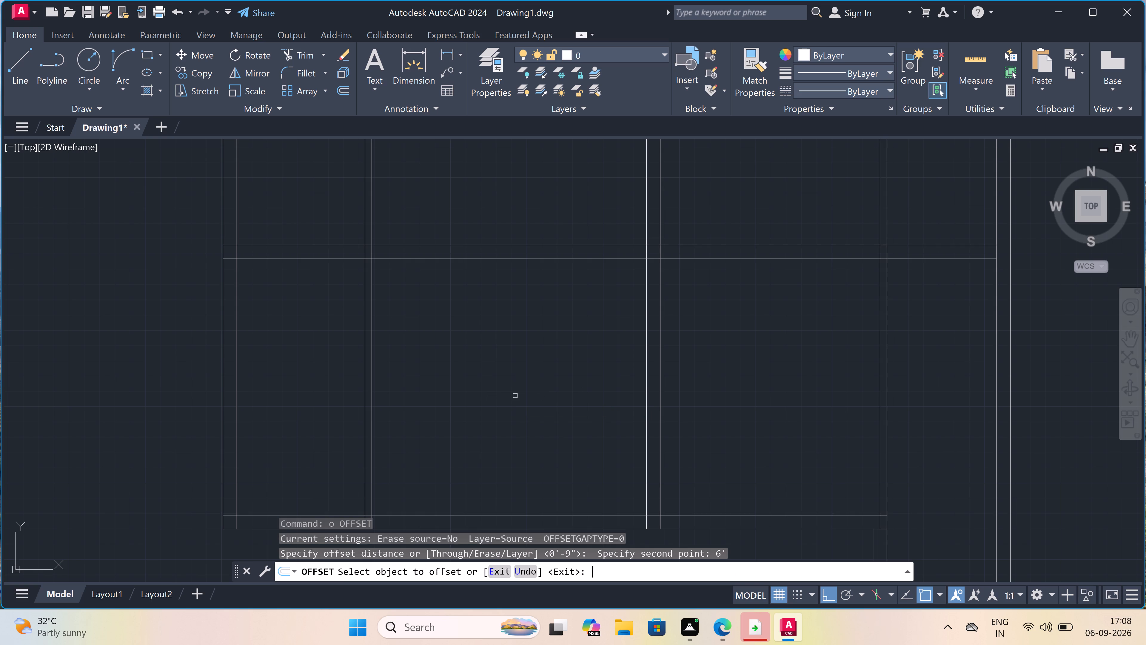
{"action": "left_click", "coordinate": [647, 373]}
{"action": "double_click", "coordinate": [579, 382]}
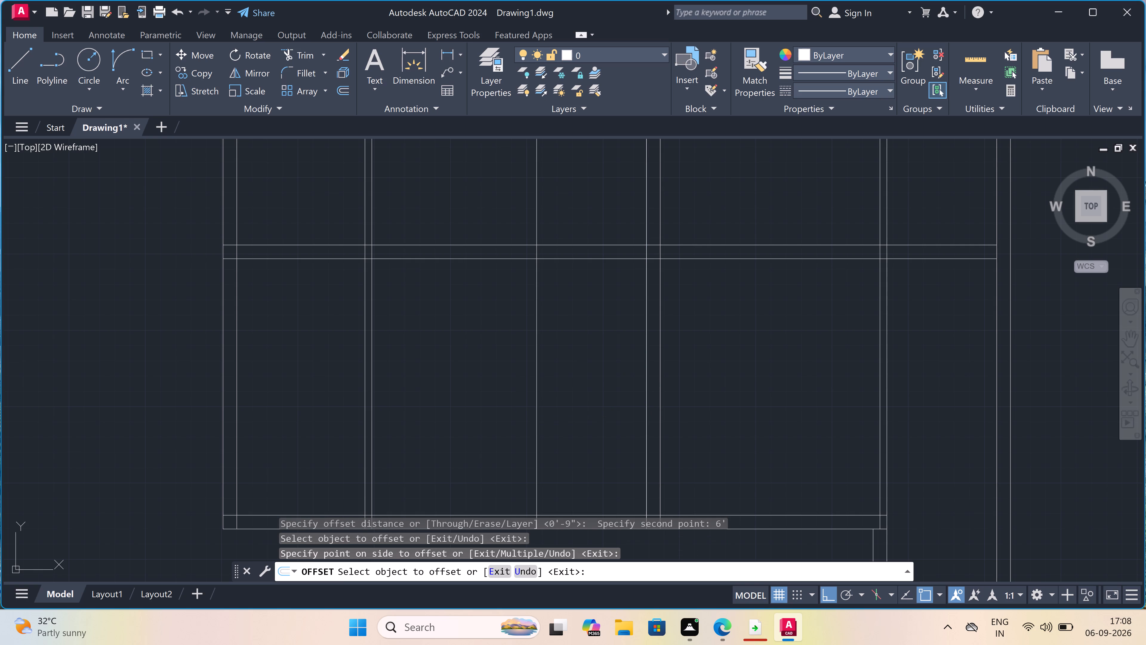
{"action": "key", "text": "Escape"}
Offset the new vertical line 9" to the west to form a second wall line.
{"action": "type", "text": "o"}
{"action": "key", "text": "space"}
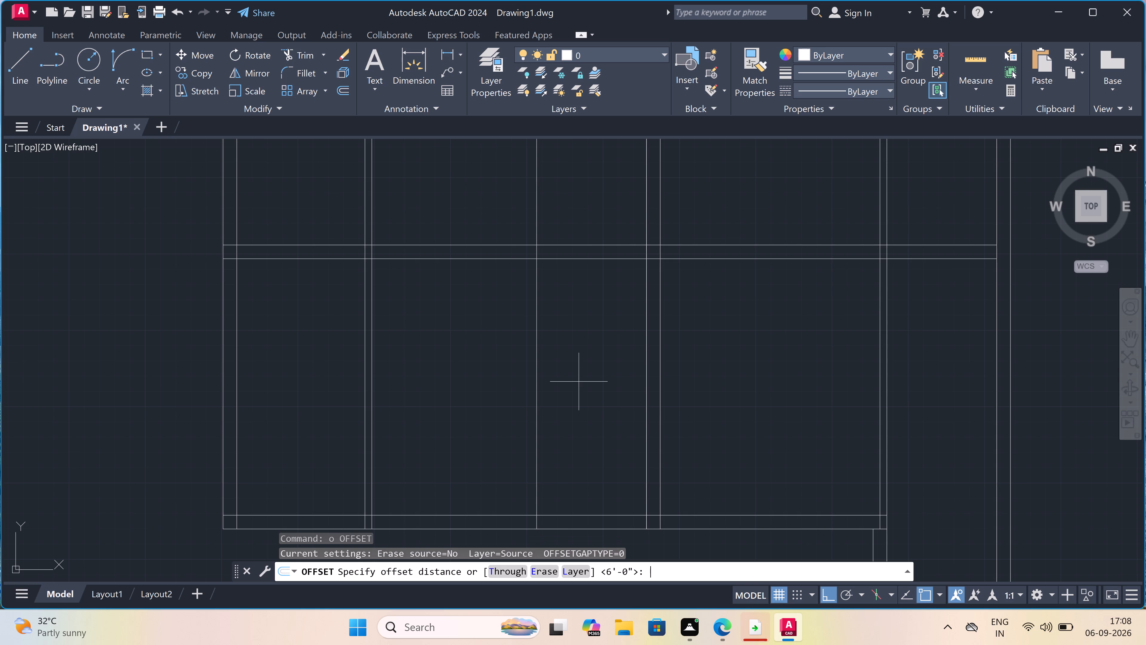
{"action": "double_click", "coordinate": [537, 368]}
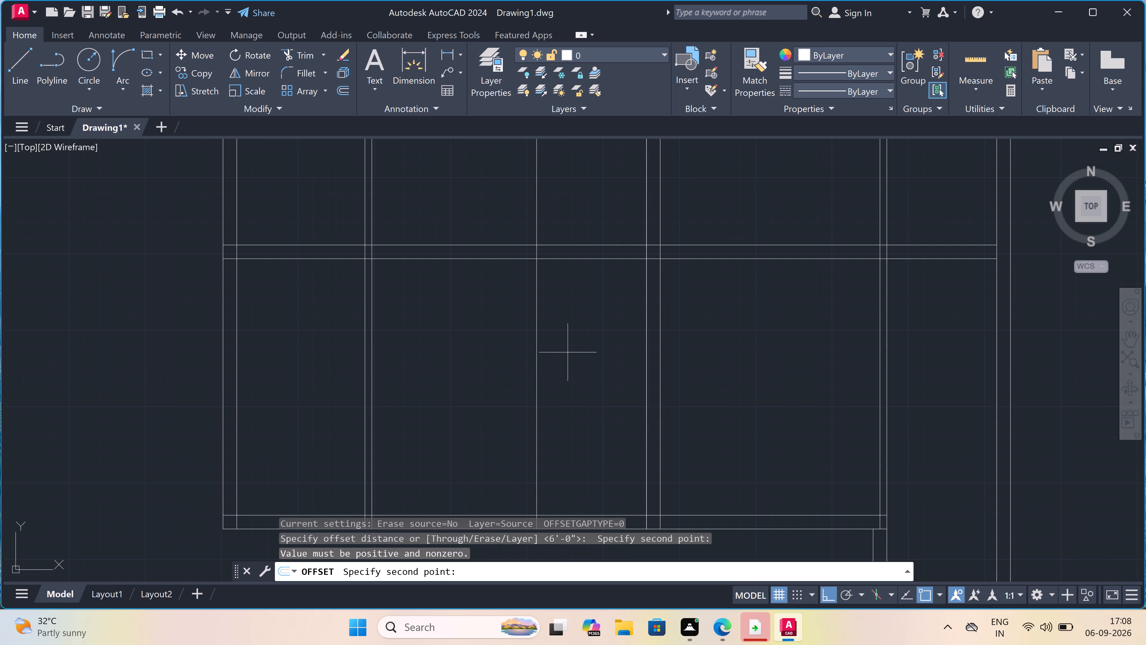
{"action": "left_click", "coordinate": [535, 365]}
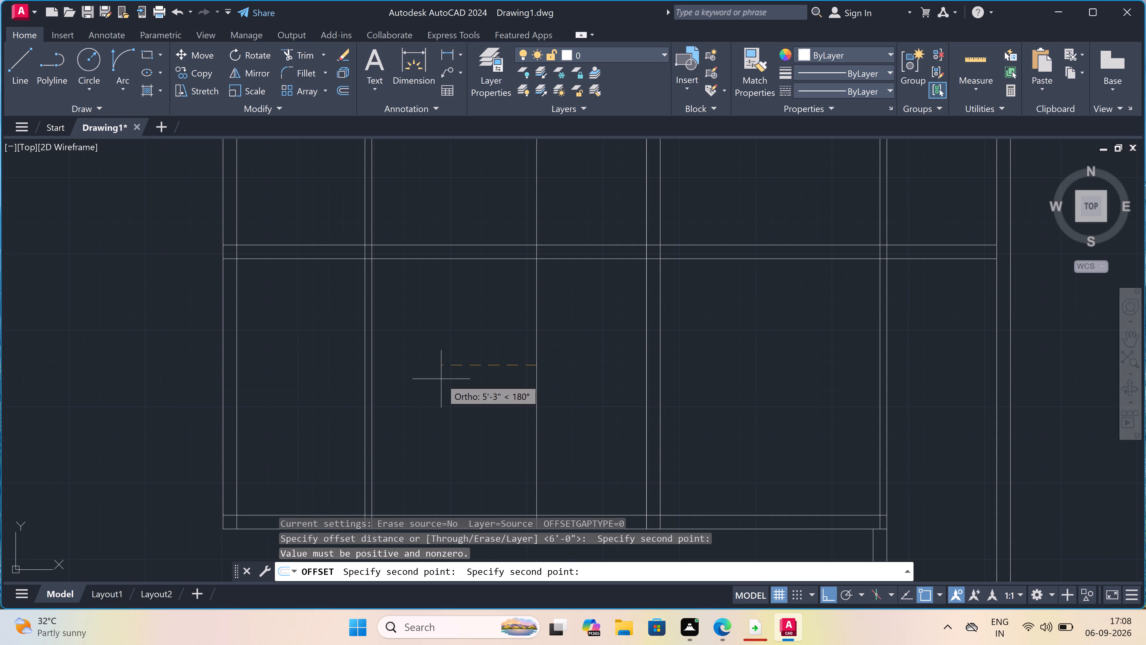
{"action": "type", "text": "9\""}
{"action": "key", "text": "space"}
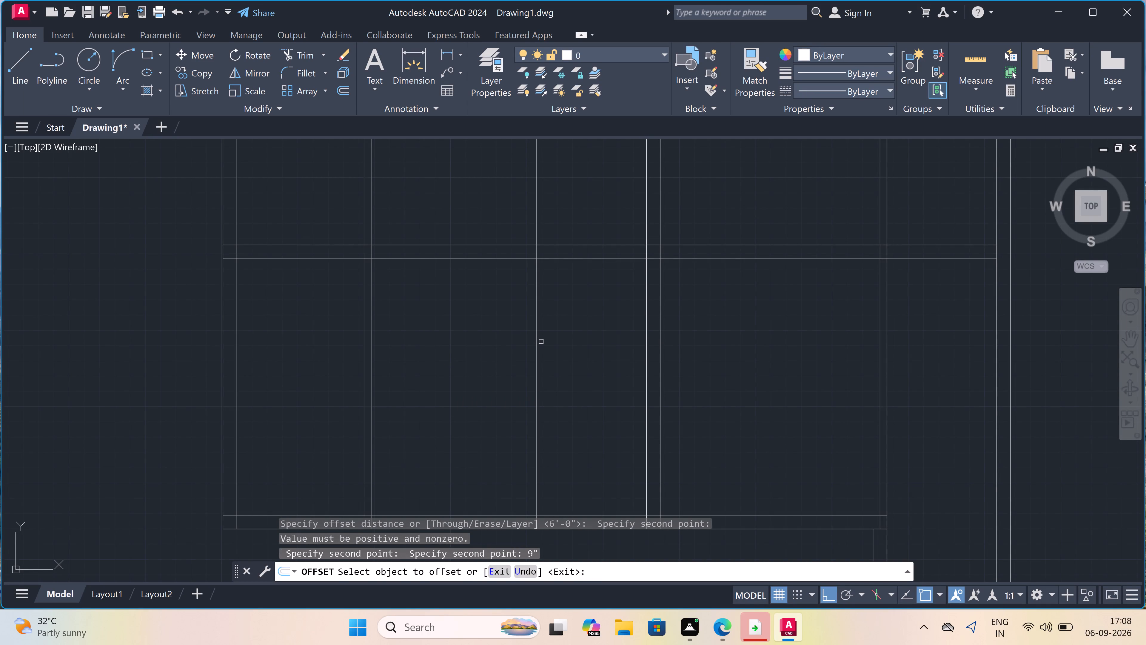
{"action": "left_click_drag", "start_coordinate": [537, 339], "coordinate": [515, 347]}
{"action": "left_click", "coordinate": [477, 352]}
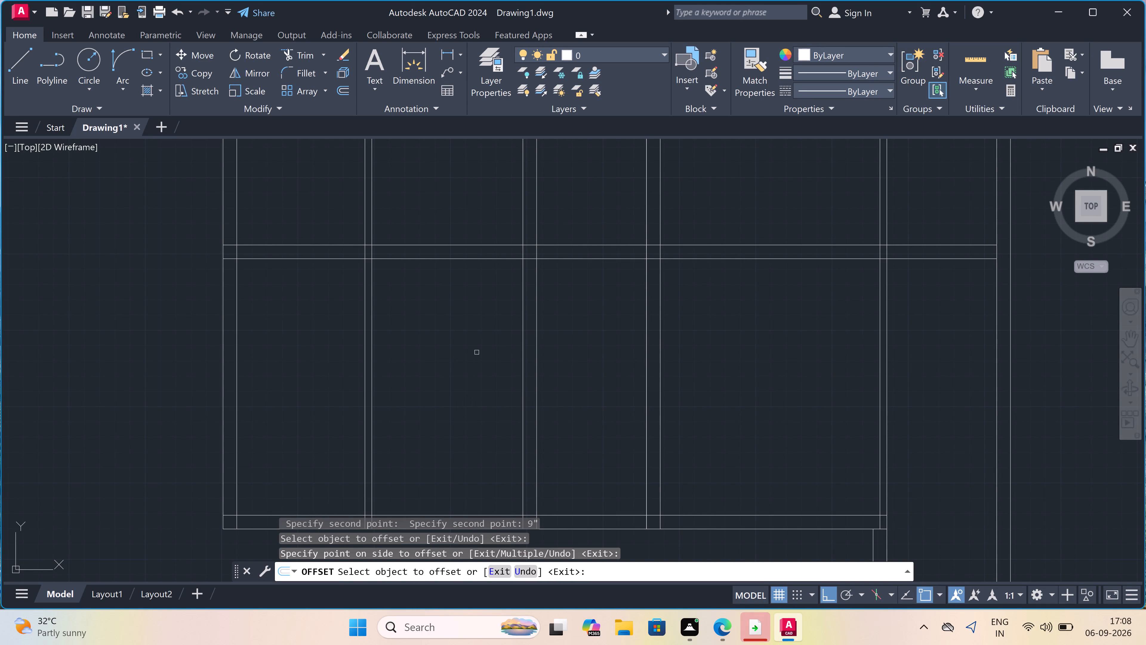
{"action": "key", "text": "Escape"}
Trim both lines of the new vertical 9" wall where it crosses the middle horizontal 9" wall.
{"action": "type", "text": "tr"}
{"action": "key", "text": "space"}
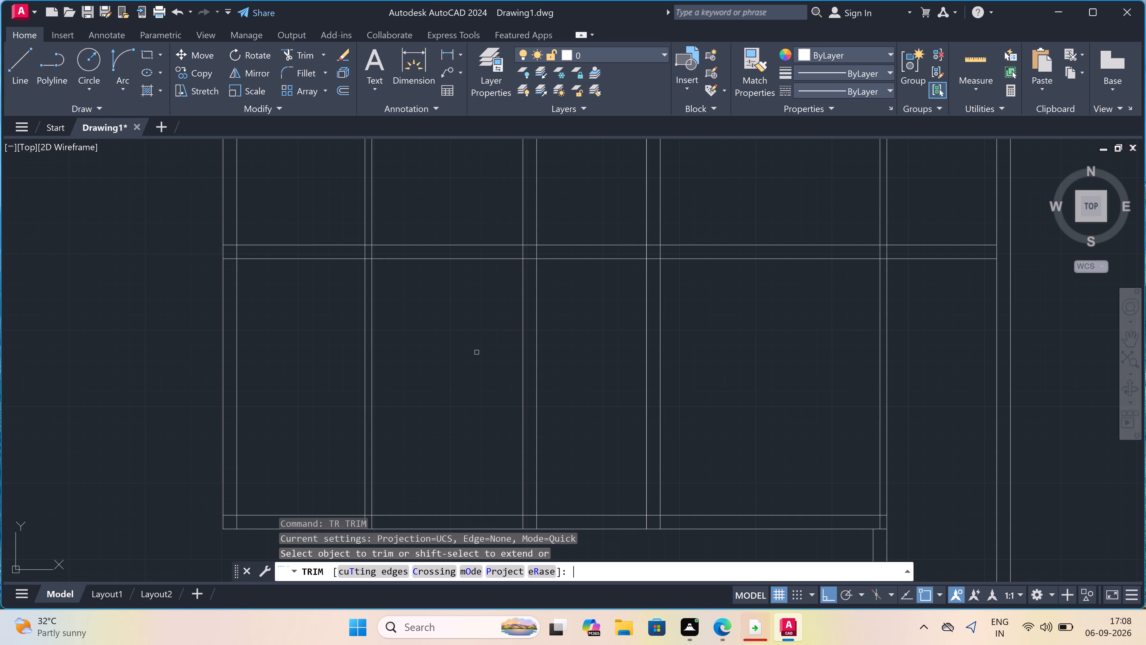
{"action": "double_click", "coordinate": [512, 254]}
{"action": "left_click", "coordinate": [549, 253]}
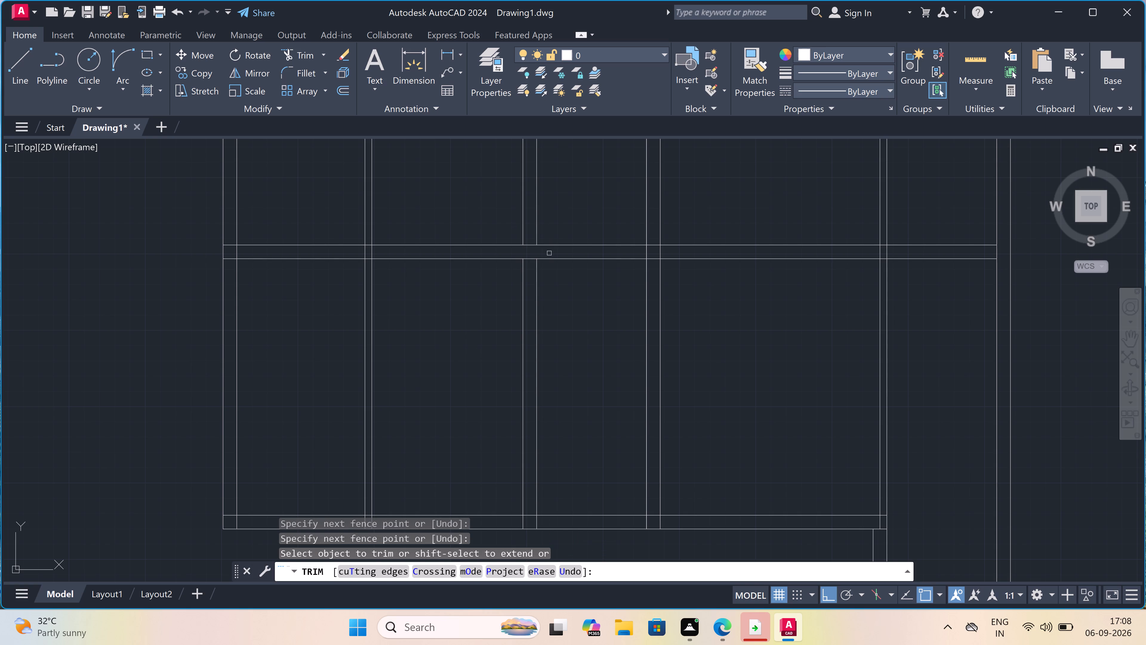
{"action": "key", "text": "Escape"}
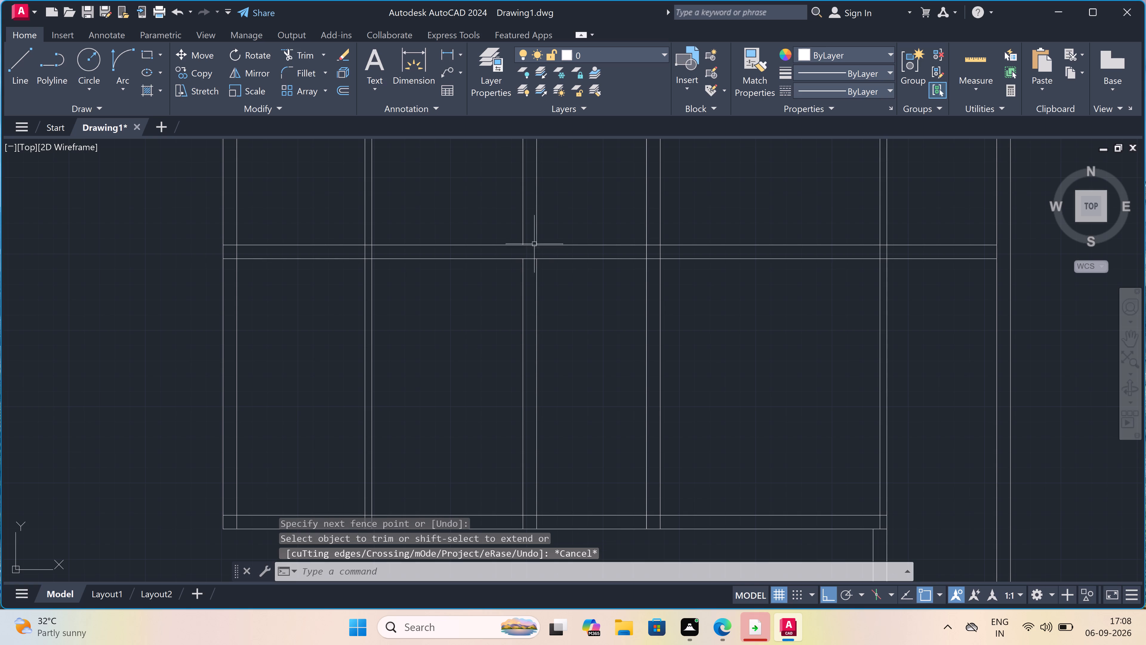
Delete both lines of the new vertical 9" wall north of the middle horizontal wall.
{"action": "scroll", "coordinate": [537, 239], "scroll_direction": "down", "scroll_amount": 5}
{"action": "scroll", "coordinate": [542, 227], "scroll_direction": "up", "scroll_amount": 4}
{"action": "left_click", "coordinate": [542, 227]}
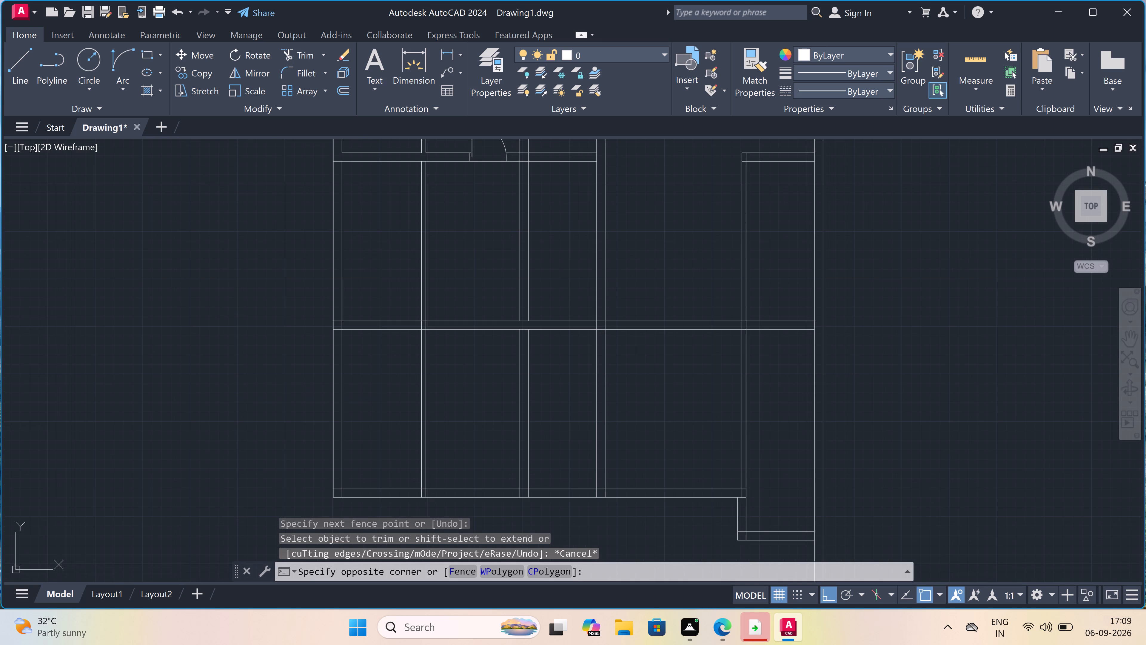
{"action": "double_click", "coordinate": [458, 248]}
{"action": "key", "text": "Delete"}
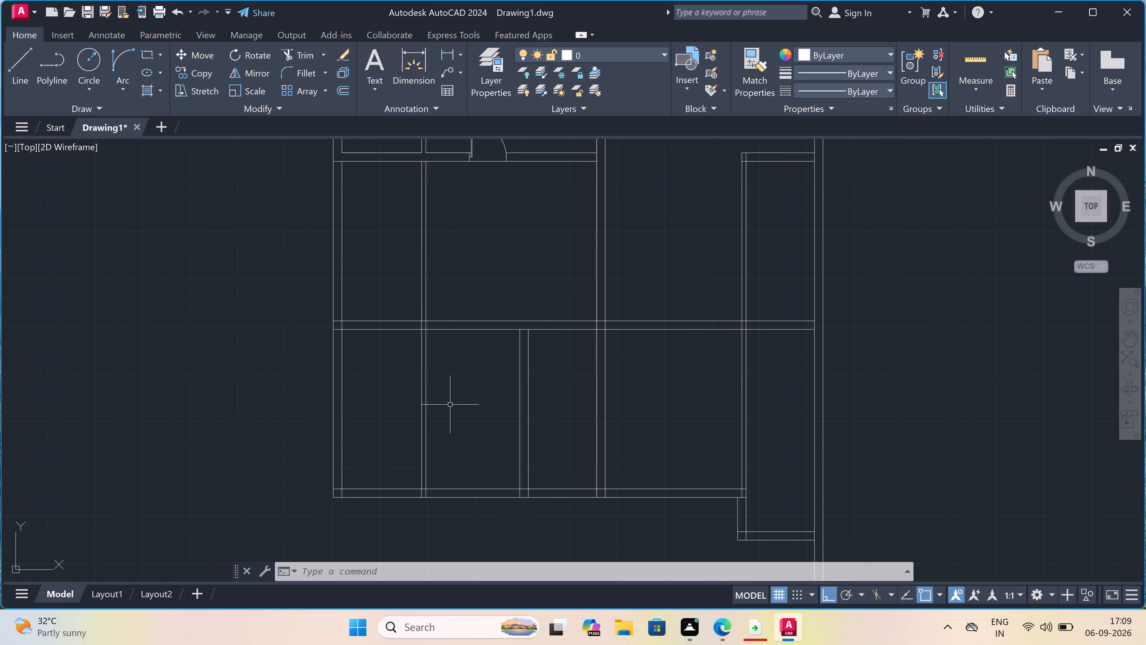
Trim away the west 4.5" partition's lines in the two rooms north and south of the middle horizontal wall.
{"action": "scroll", "coordinate": [450, 405], "scroll_direction": "down", "scroll_amount": 2}
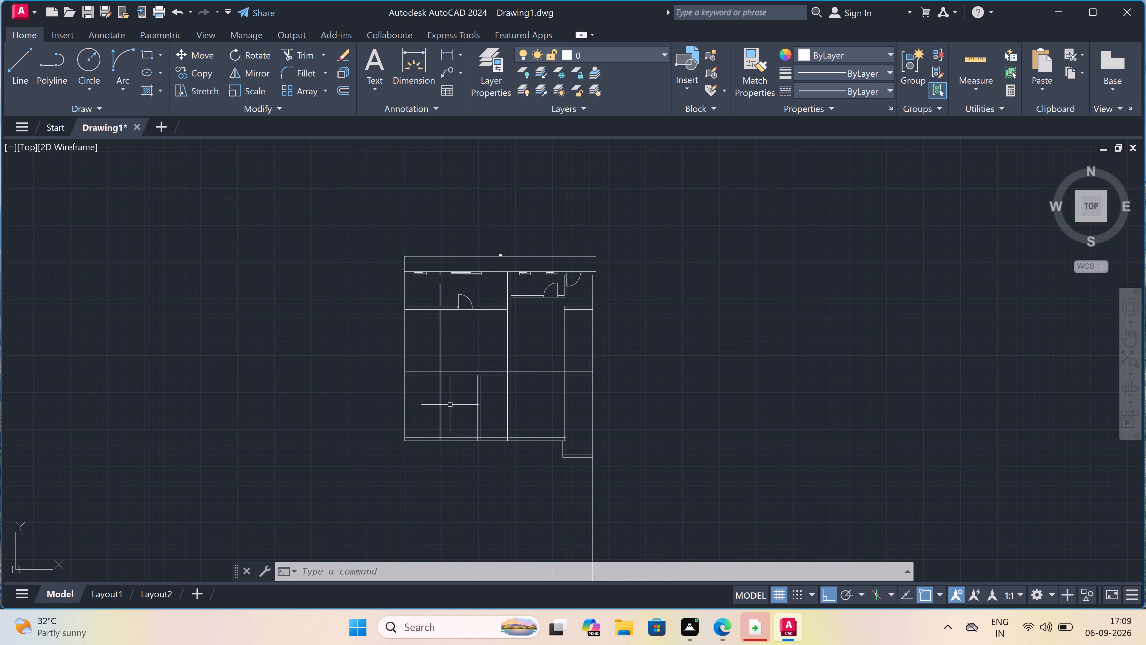
{"action": "scroll", "coordinate": [450, 405], "scroll_direction": "up", "scroll_amount": 1}
{"action": "type", "text": "tr"}
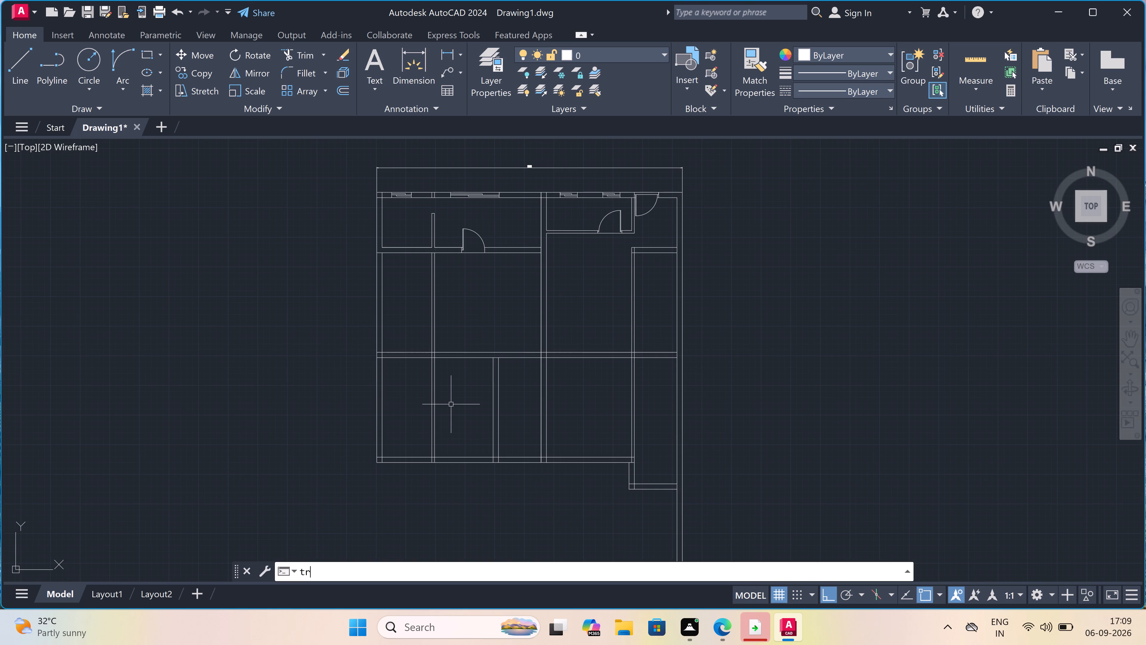
{"action": "key", "text": "space"}
{"action": "key", "text": "space"}
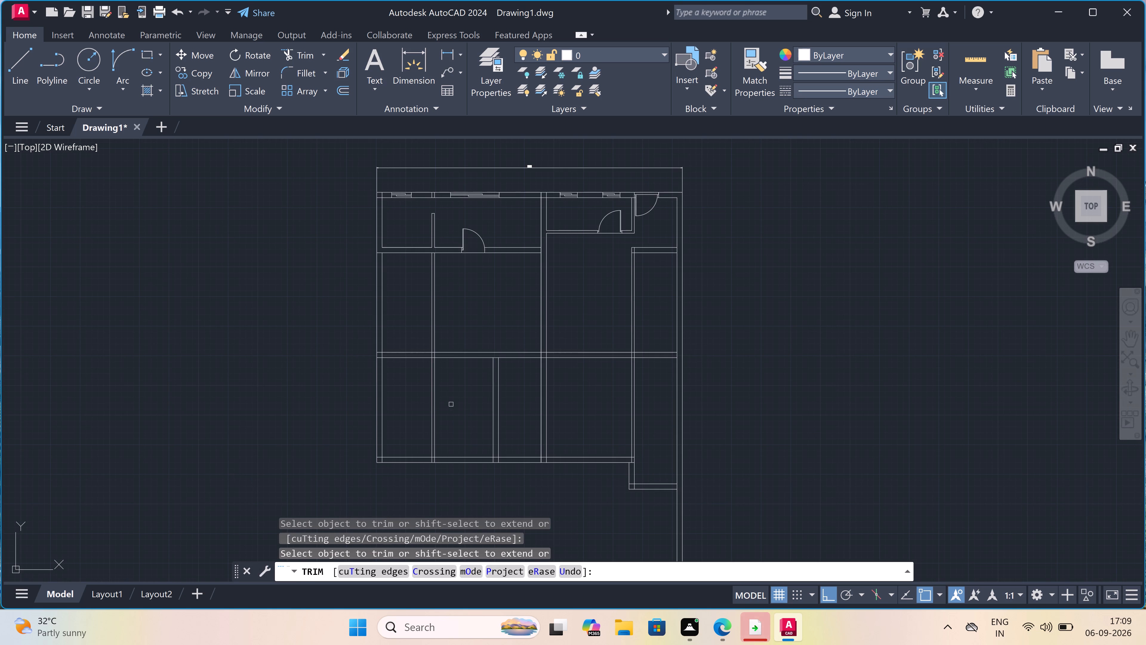
{"action": "left_click", "coordinate": [453, 400]}
{"action": "left_click", "coordinate": [426, 388]}
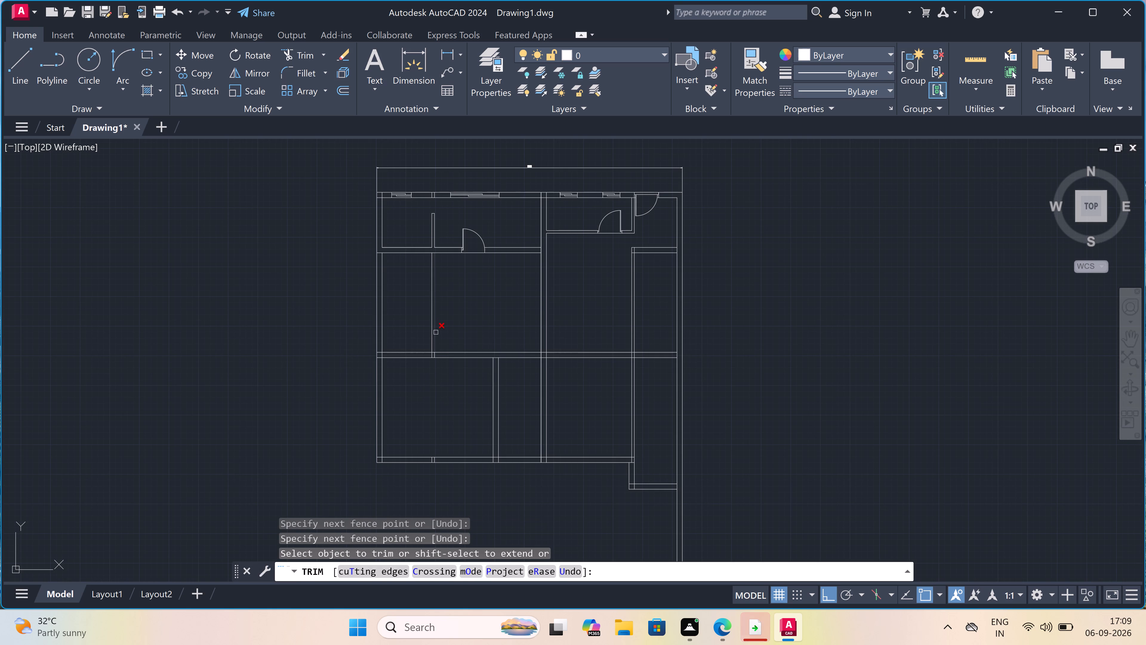
{"action": "left_click", "coordinate": [431, 324]}
{"action": "left_click", "coordinate": [423, 319]}
{"action": "left_click", "coordinate": [434, 318]}
{"action": "left_click", "coordinate": [460, 318]}
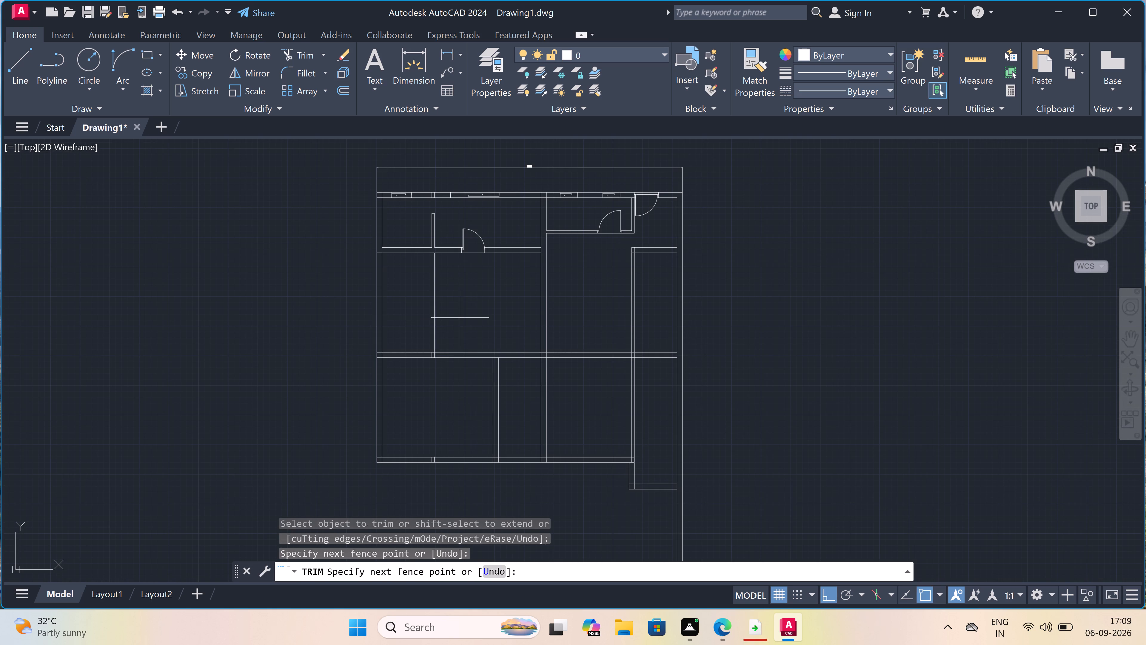
{"action": "left_click_drag", "start_coordinate": [460, 318], "coordinate": [444, 321]}
{"action": "left_click", "coordinate": [425, 320]}
Trim the leftover west partition stubs inside the middle horizontal wall and the bottom 9" wall.
{"action": "scroll", "coordinate": [435, 353], "scroll_direction": "up", "scroll_amount": 1}
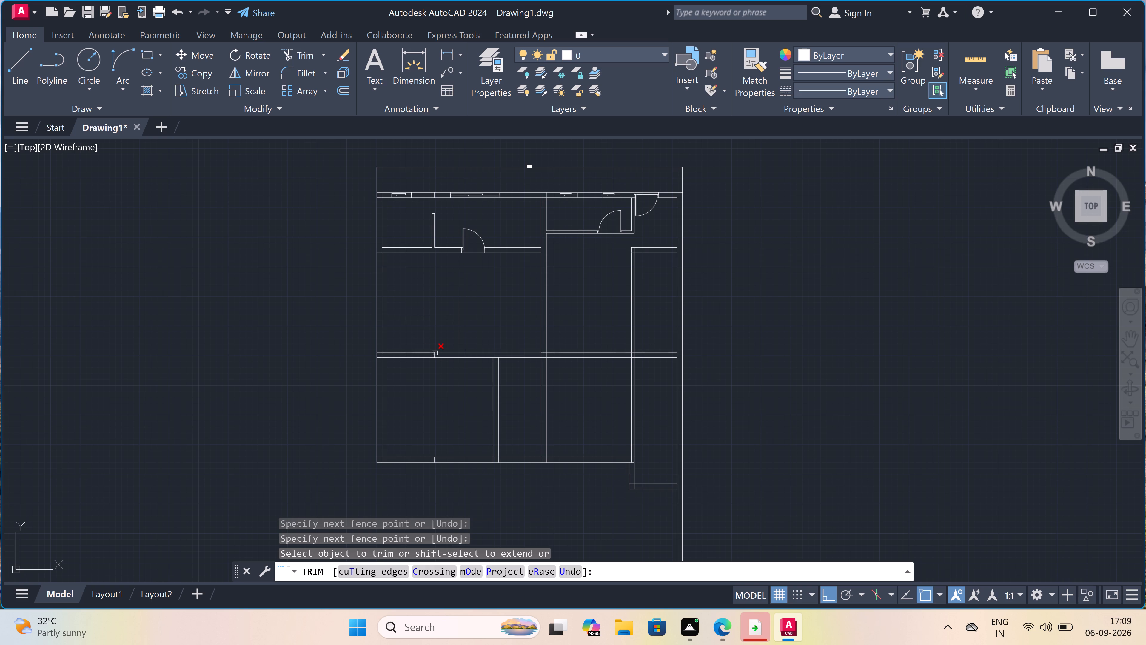
{"action": "scroll", "coordinate": [435, 353], "scroll_direction": "up", "scroll_amount": 4}
{"action": "left_click", "coordinate": [435, 353]}
{"action": "left_click", "coordinate": [378, 355]}
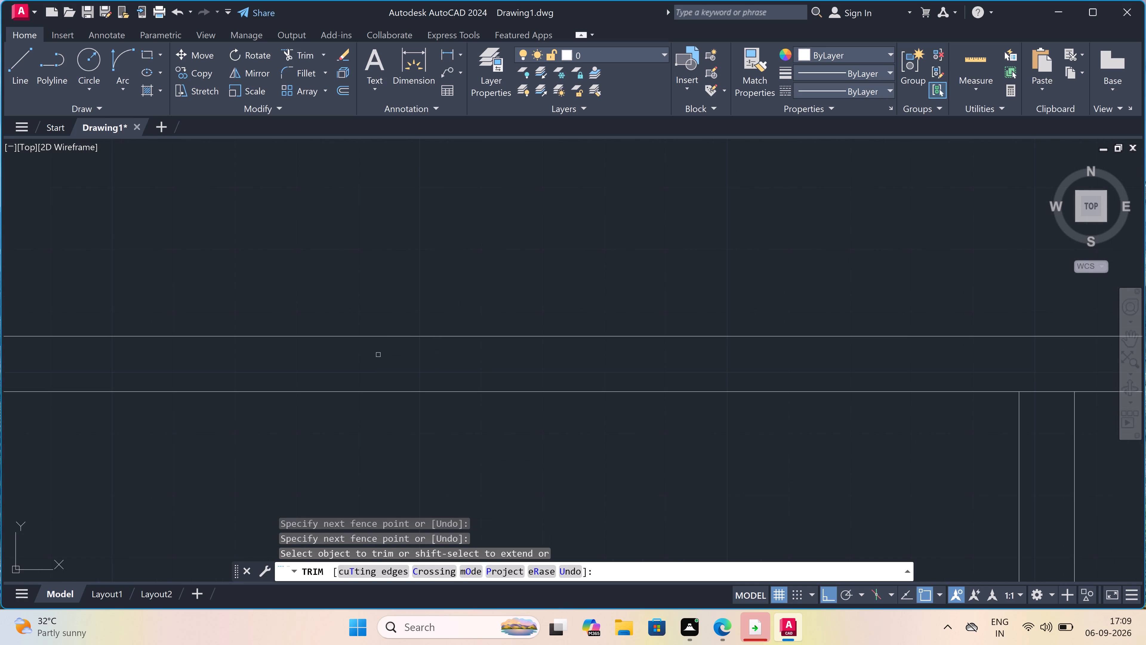
{"action": "scroll", "coordinate": [378, 355], "scroll_direction": "down", "scroll_amount": 6}
{"action": "scroll", "coordinate": [373, 494], "scroll_direction": "up", "scroll_amount": 5}
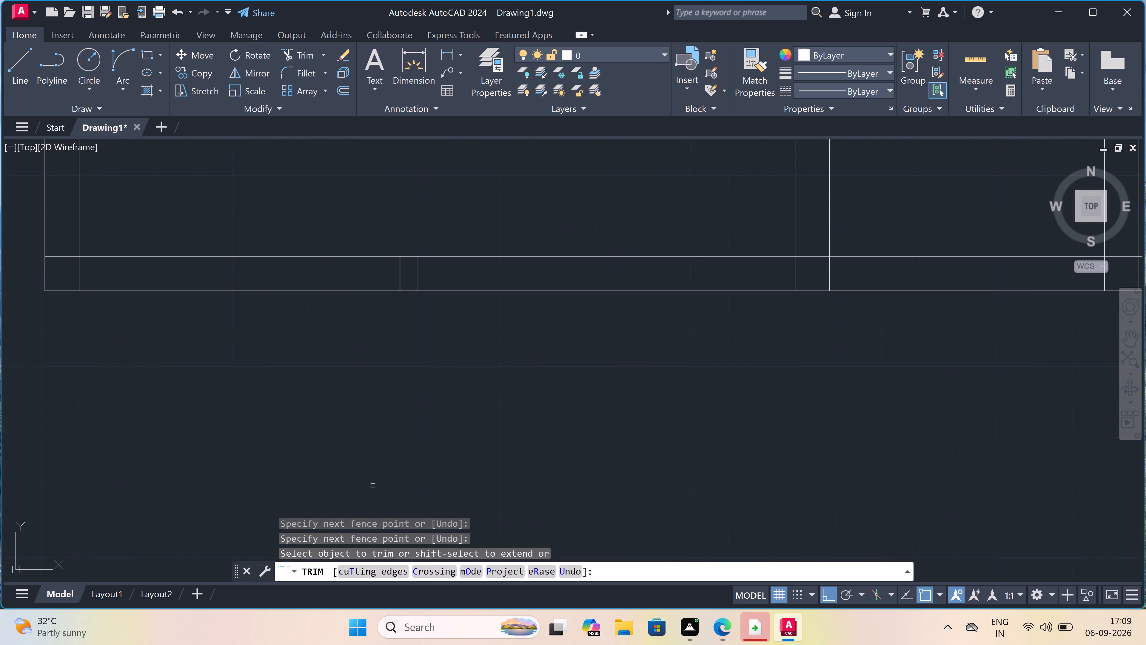
{"action": "left_click", "coordinate": [443, 272]}
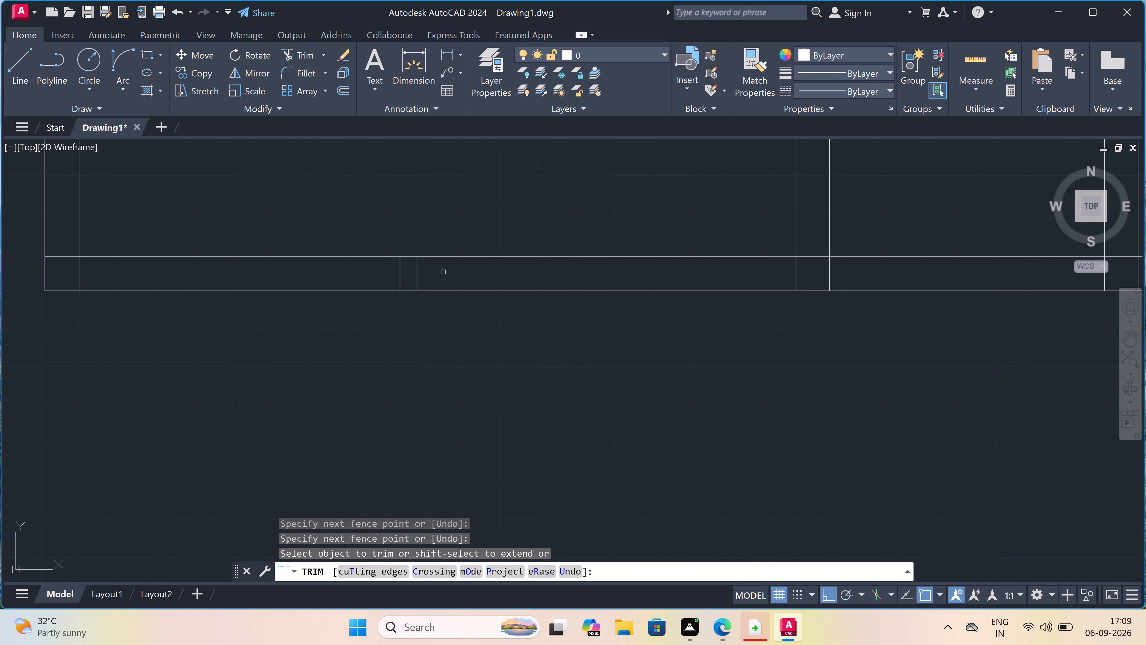
{"action": "left_click", "coordinate": [373, 276]}
Trim both lines of the bottom 9" wall between the west wall and the new vertical wall, opening the lower-left room.
{"action": "scroll", "coordinate": [373, 276], "scroll_direction": "down", "scroll_amount": 5}
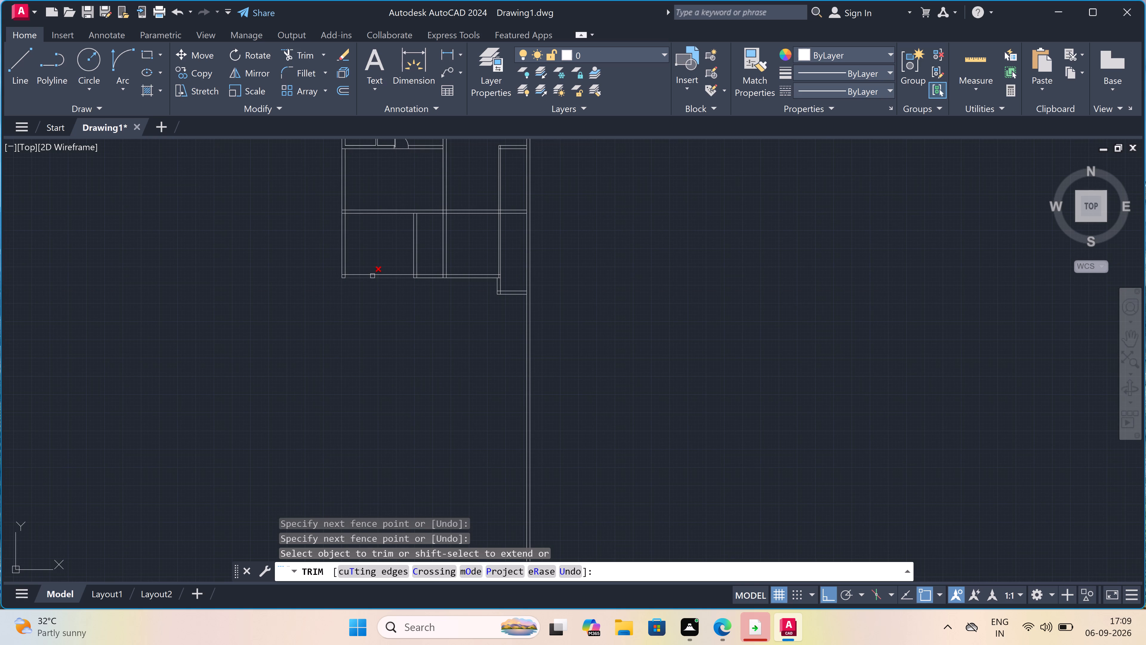
{"action": "left_click", "coordinate": [389, 269]}
{"action": "double_click", "coordinate": [386, 296]}
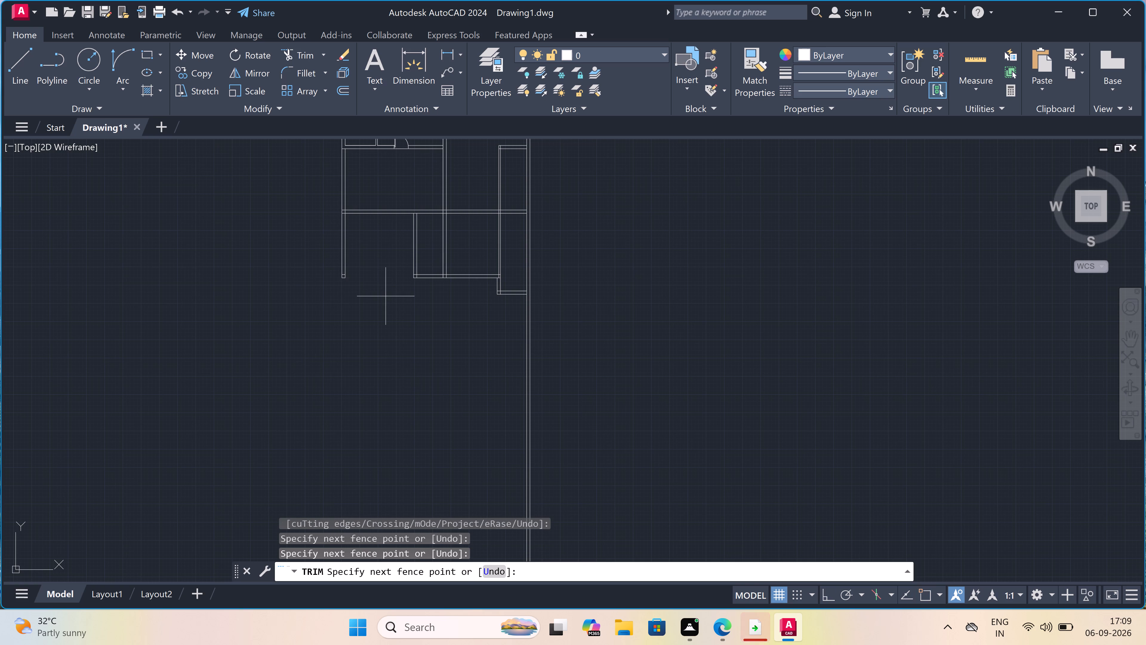
{"action": "key", "text": "Escape"}
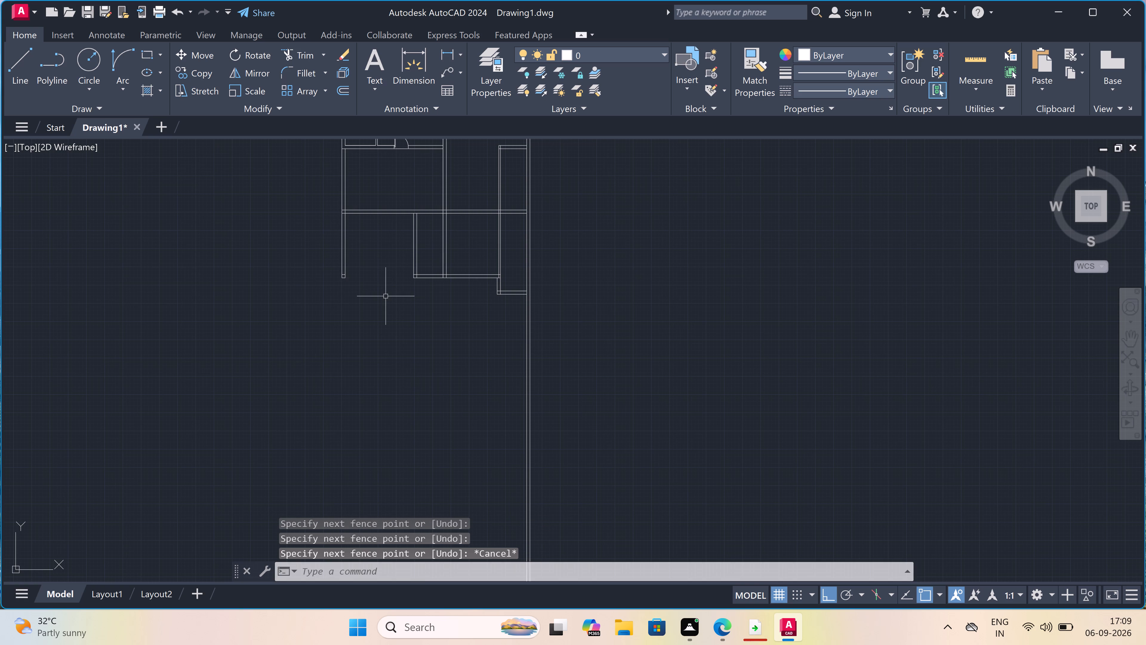
Extend the west 9" wall south with lines 5' and 1' down its outer face, across to its inner face, and back up.
{"action": "scroll", "coordinate": [386, 296], "scroll_direction": "down", "scroll_amount": 1}
{"action": "scroll", "coordinate": [360, 265], "scroll_direction": "up", "scroll_amount": 3}
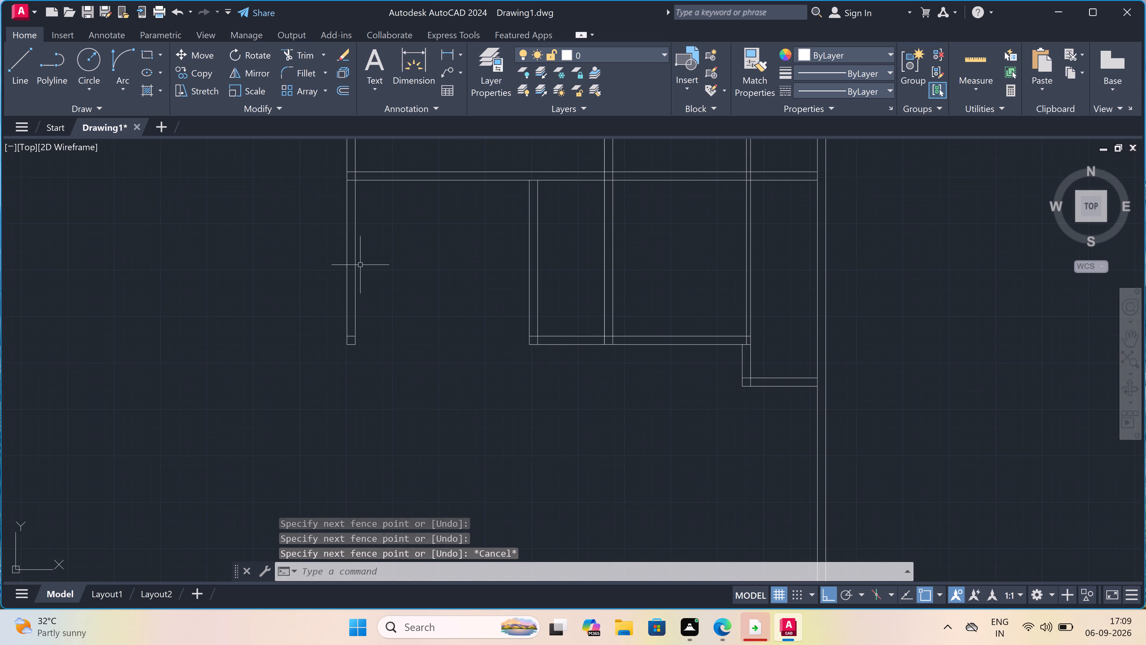
{"action": "scroll", "coordinate": [362, 341], "scroll_direction": "up", "scroll_amount": 1}
{"action": "scroll", "coordinate": [362, 341], "scroll_direction": "down", "scroll_amount": 1}
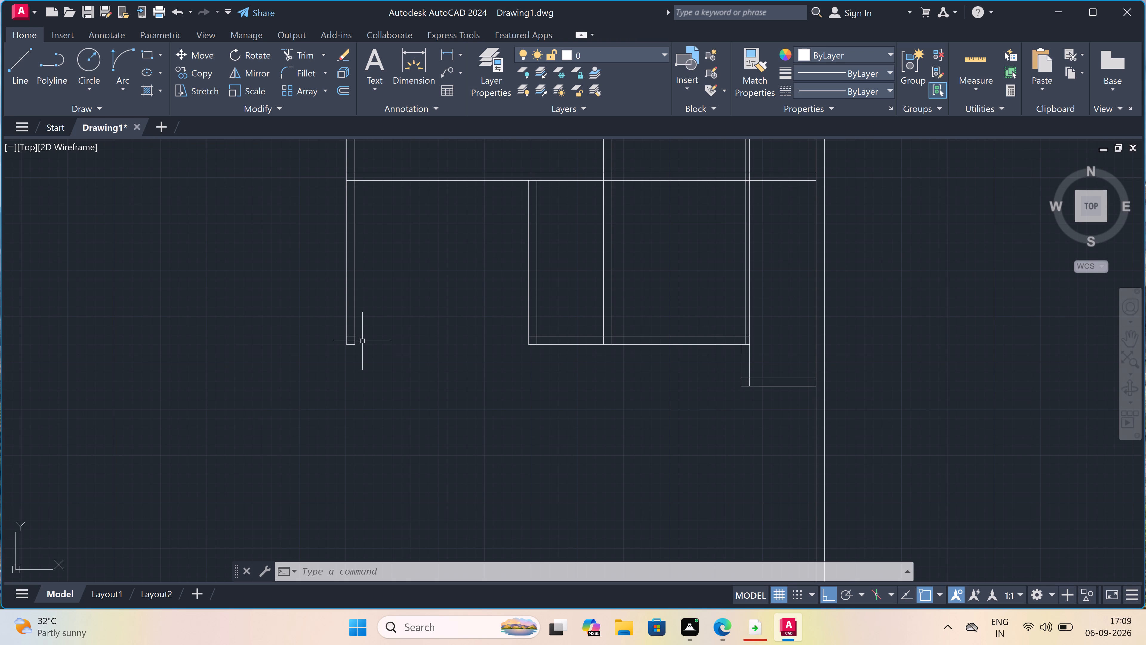
{"action": "type", "text": "l"}
{"action": "key", "text": "space"}
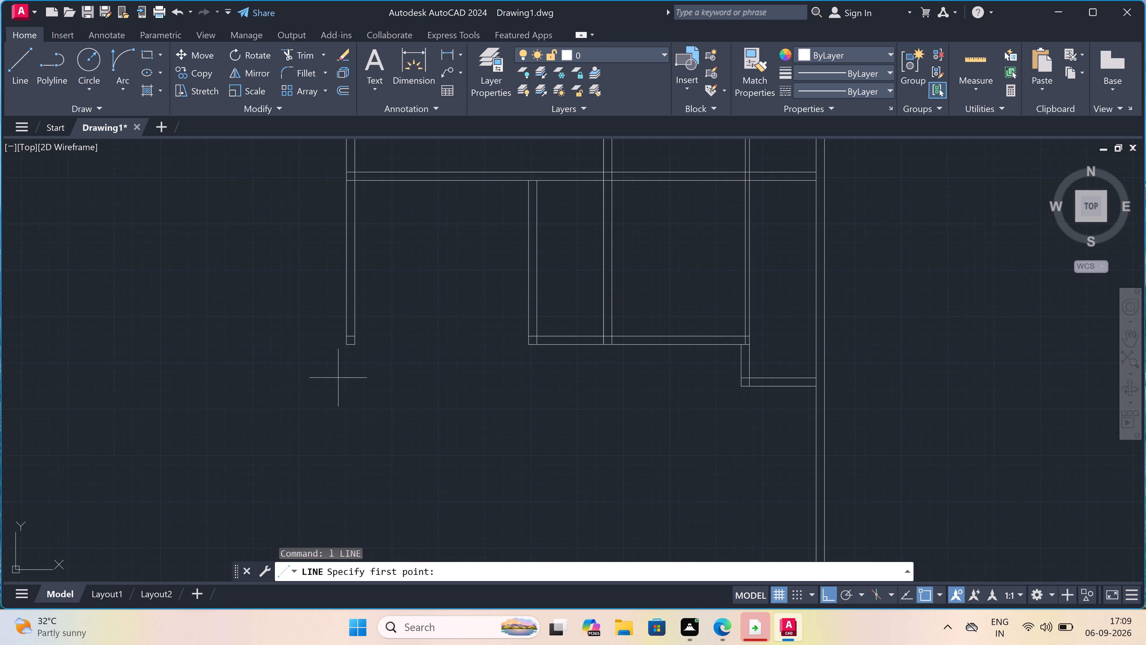
{"action": "left_click", "coordinate": [345, 345]}
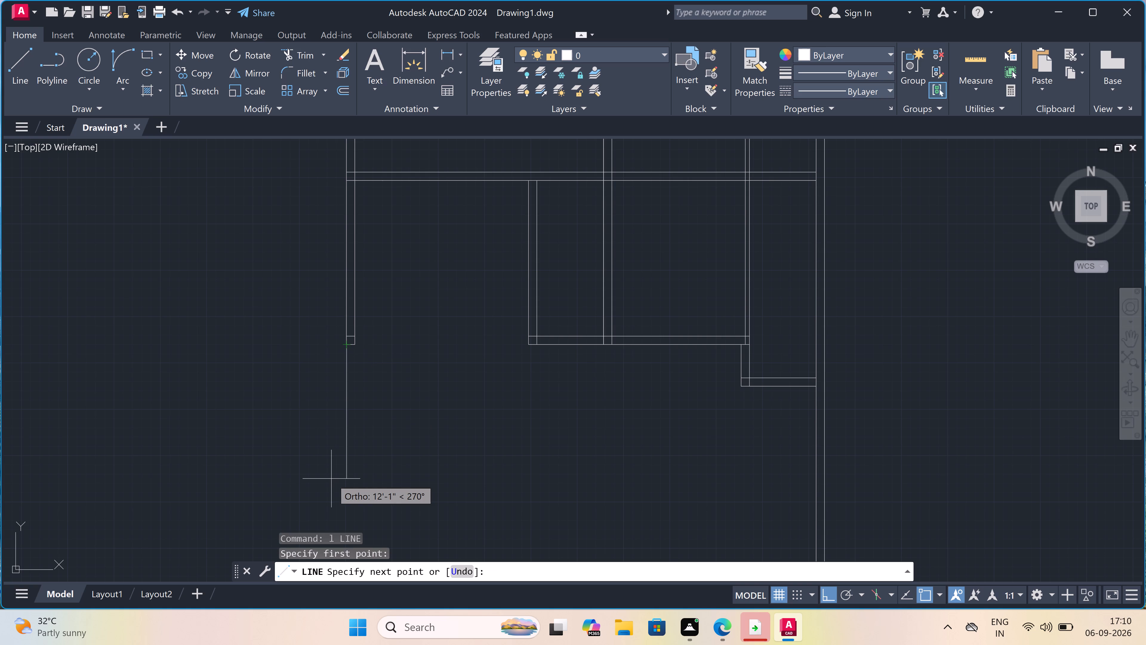
{"action": "type", "text": "5'"}
{"action": "key", "text": "space"}
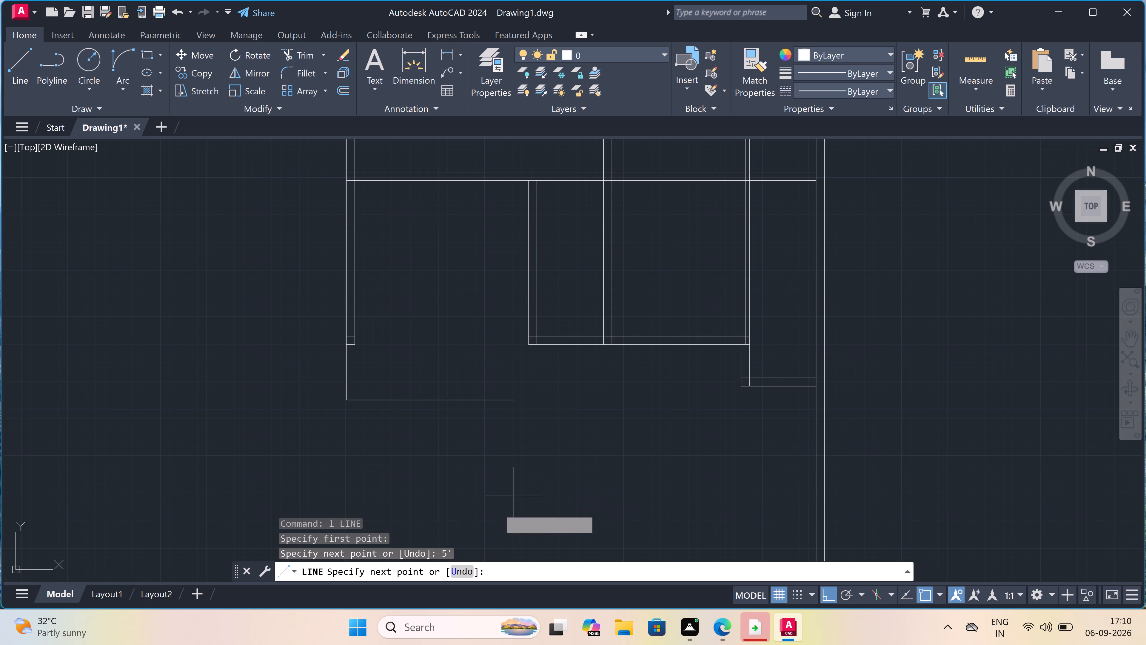
{"action": "key", "text": "1"}
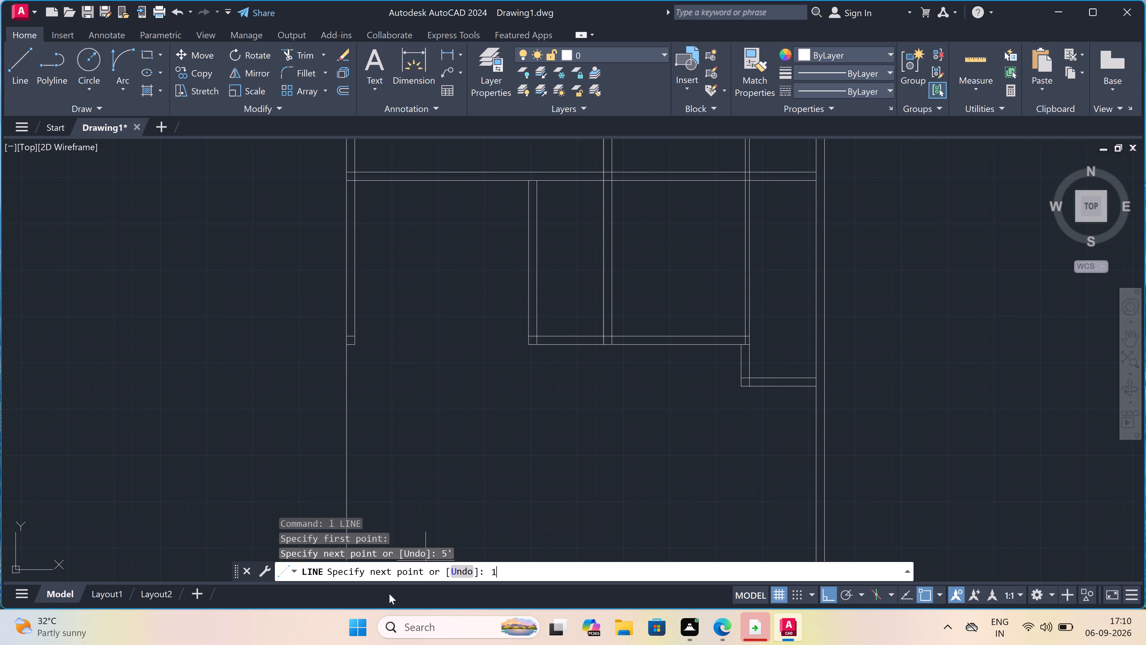
{"action": "type", "text": "'"}
{"action": "key", "text": "space"}
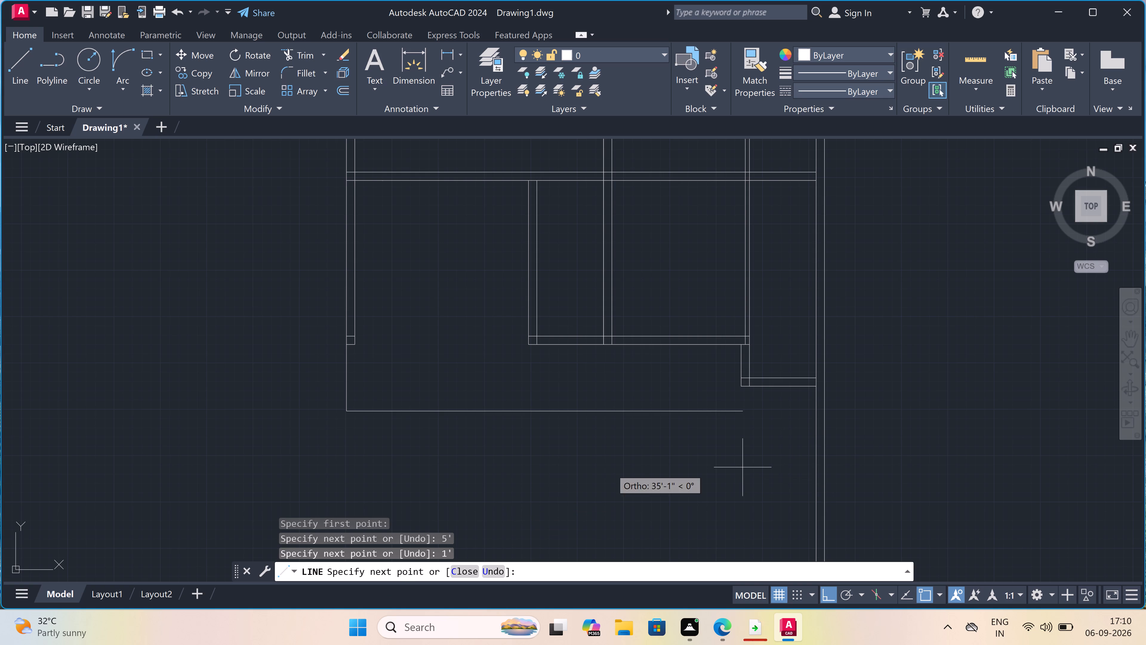
{"action": "scroll", "coordinate": [275, 438], "scroll_direction": "up", "scroll_amount": 3}
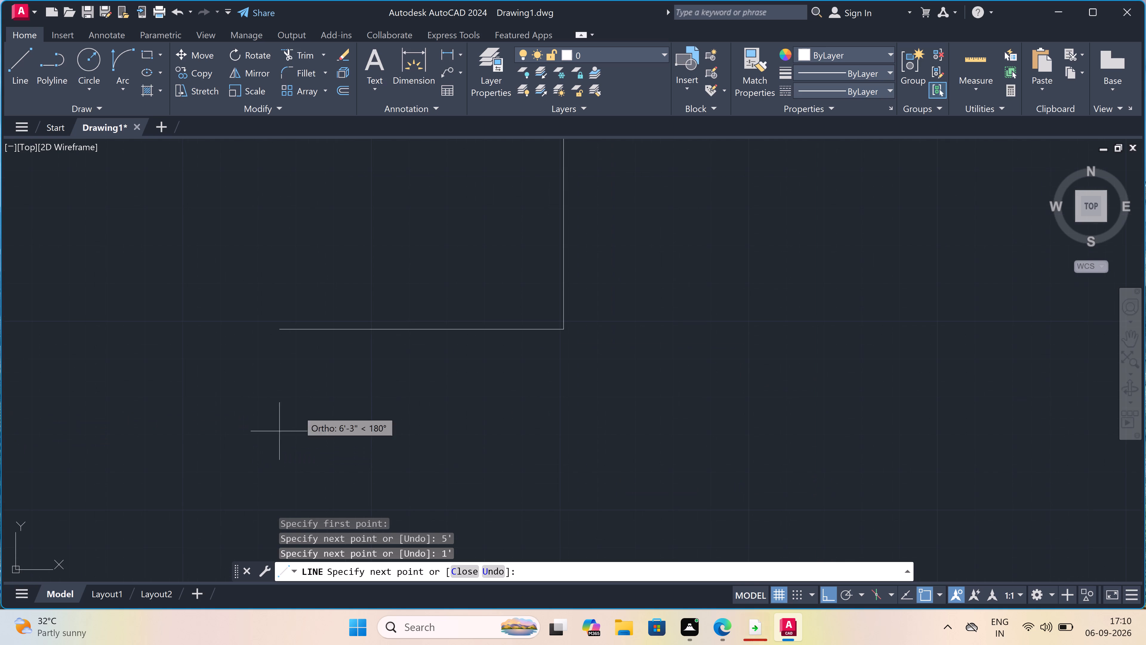
{"action": "scroll", "coordinate": [479, 394], "scroll_direction": "down", "scroll_amount": 2}
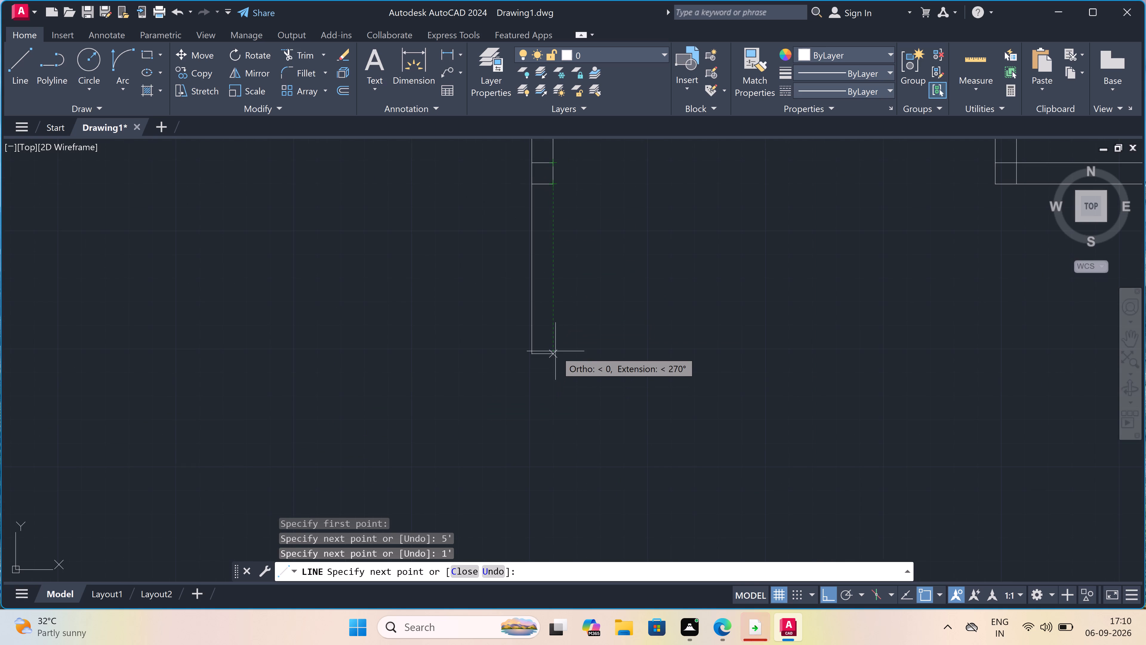
{"action": "left_click_drag", "start_coordinate": [554, 354], "coordinate": [552, 345]}
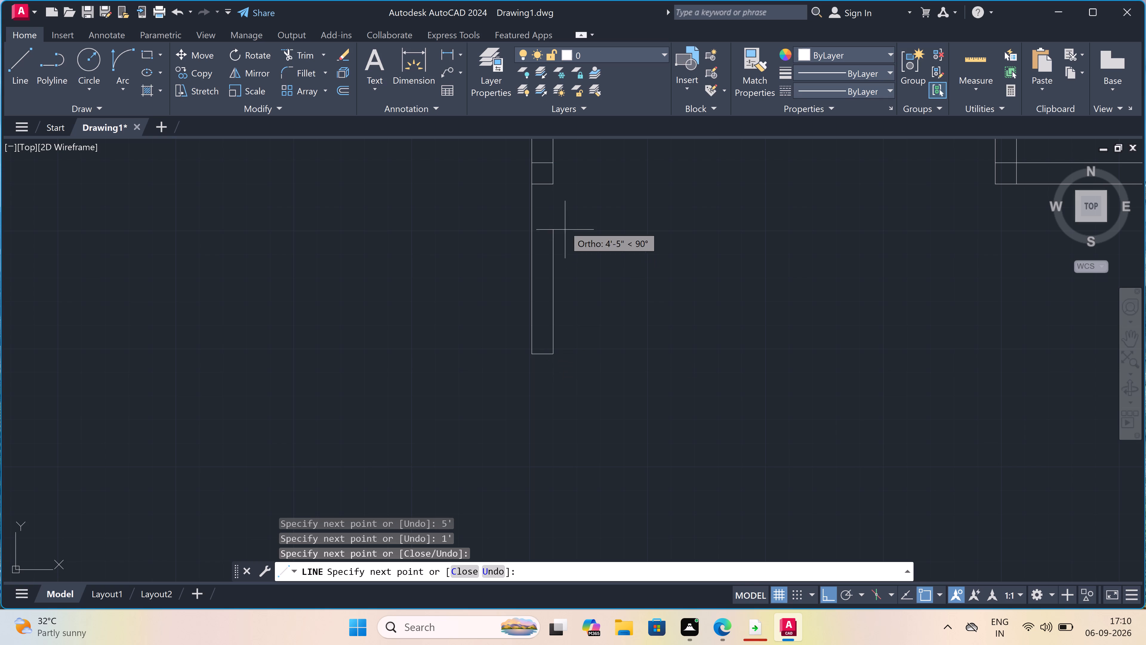
{"action": "left_click", "coordinate": [551, 186]}
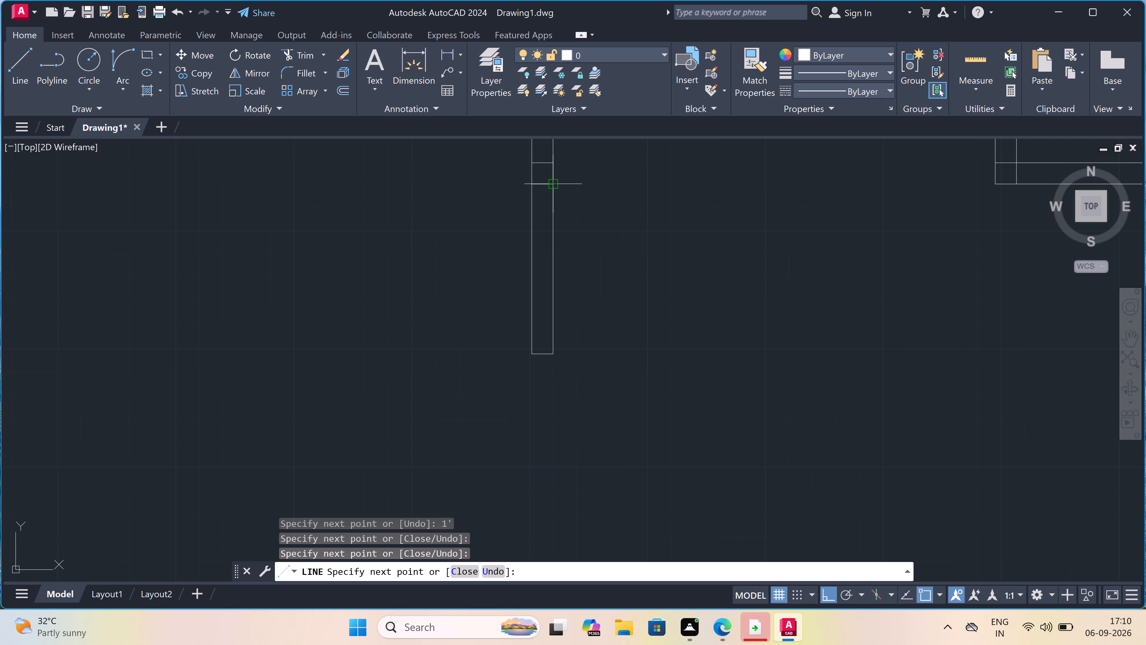
{"action": "key", "text": "Escape"}
Trim the two short cross lines where the west wall meets its new southern extension.
{"action": "type", "text": "tr"}
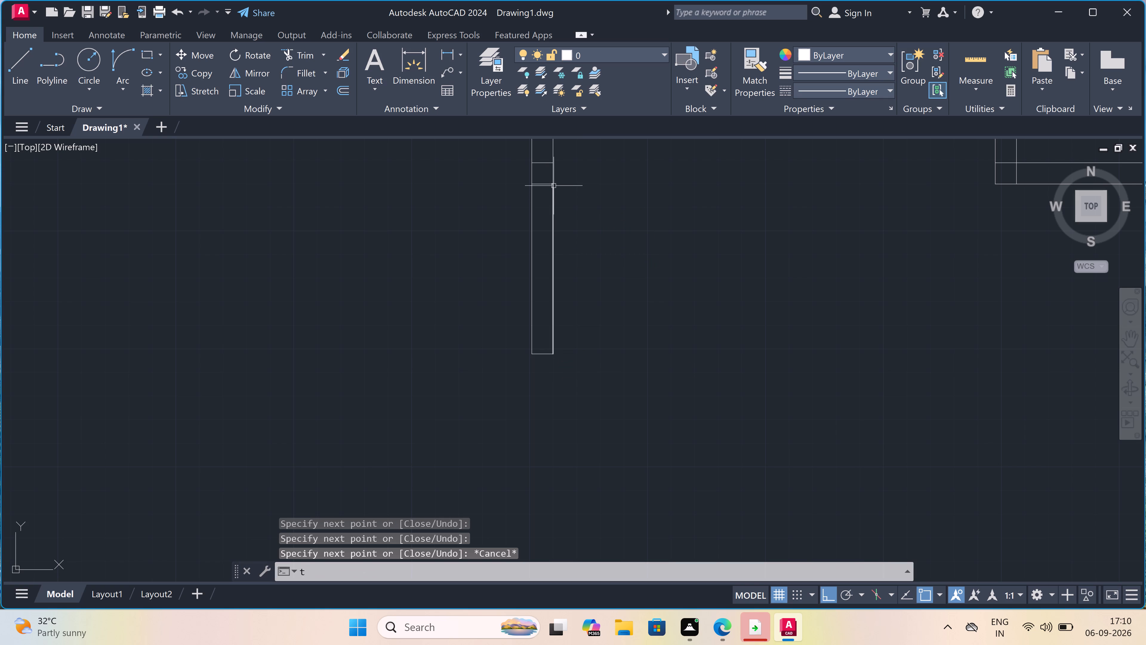
{"action": "key", "text": "space"}
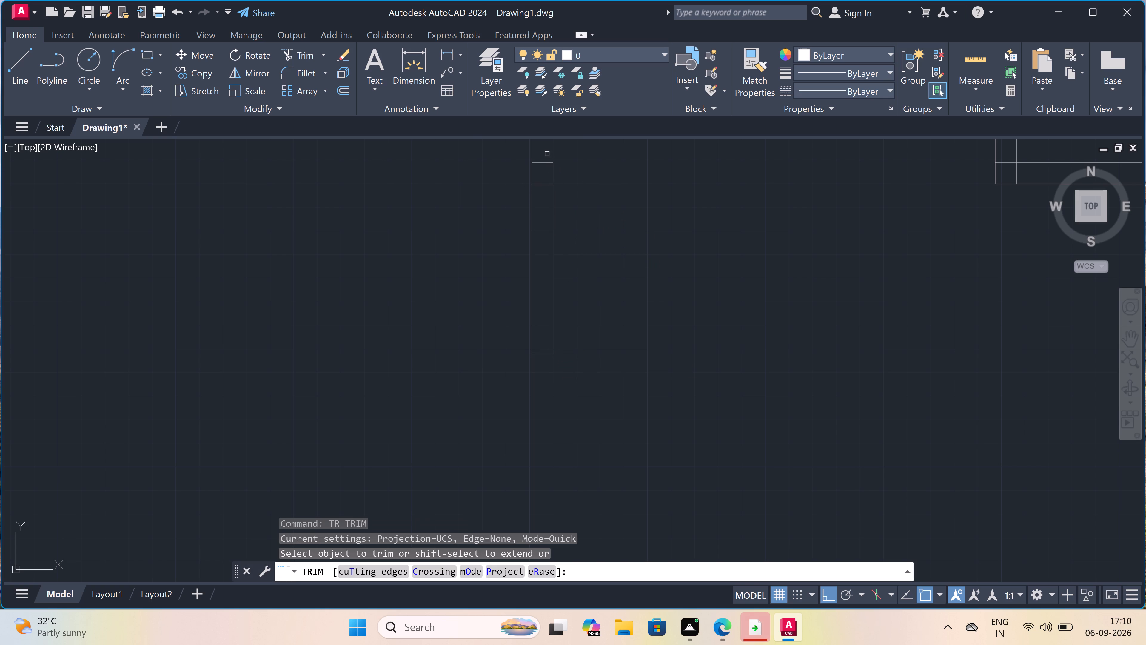
{"action": "left_click_drag", "start_coordinate": [547, 150], "coordinate": [547, 153]}
{"action": "left_click", "coordinate": [548, 197]}
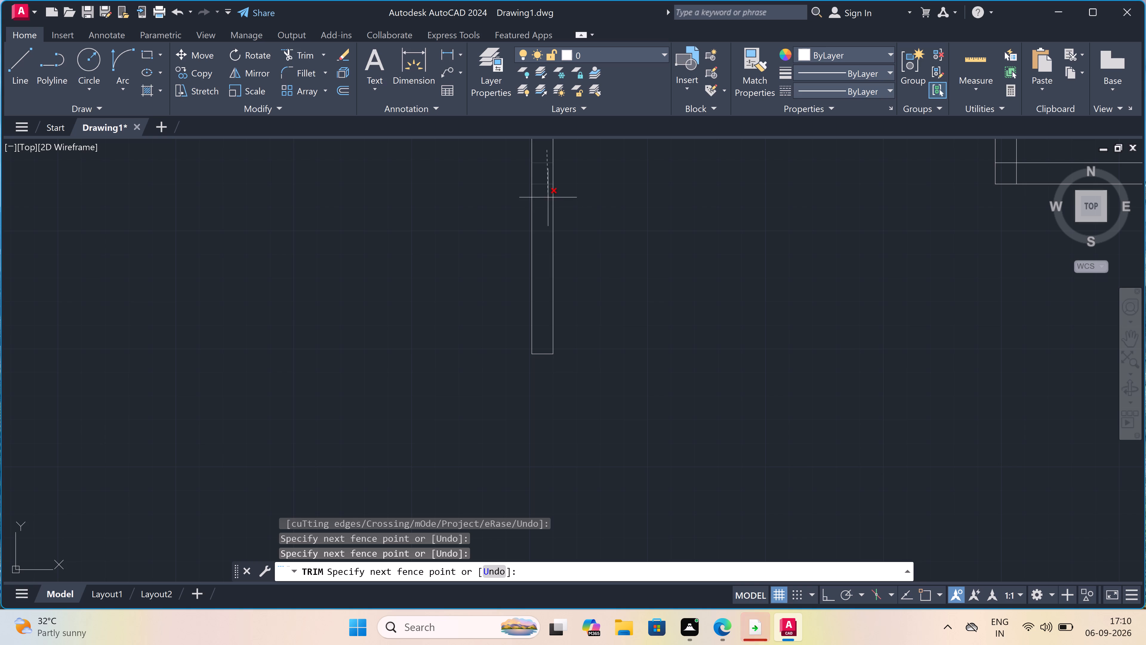
{"action": "key", "text": "Escape"}
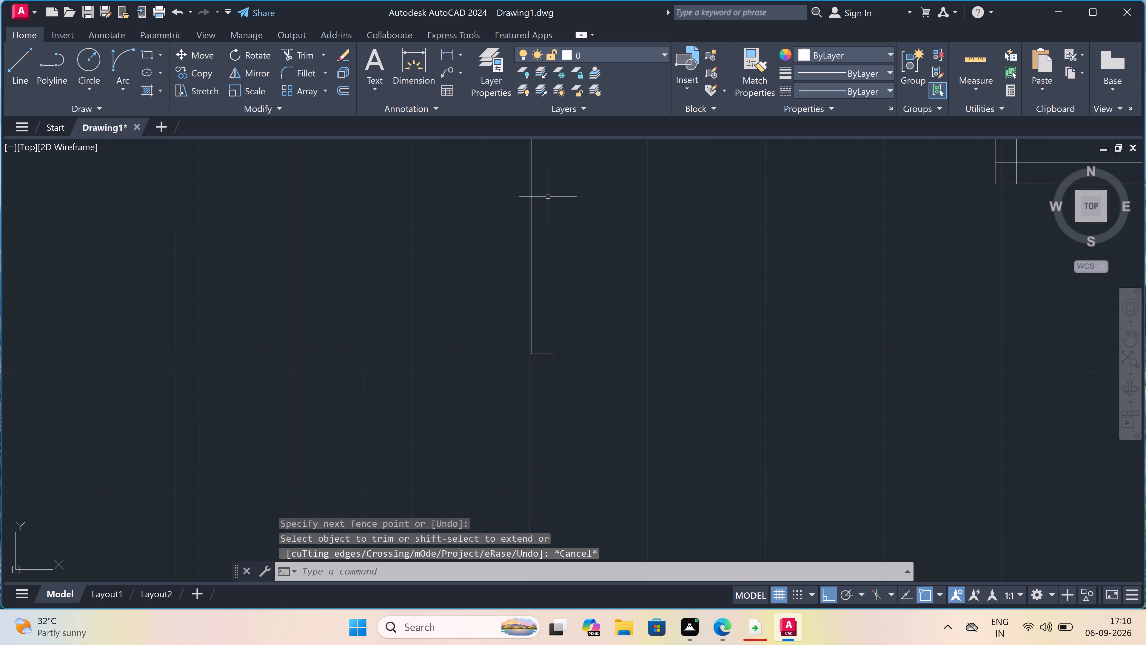
Draw a short line across the east 9" wall, level with the southern end of the west wall.
{"action": "scroll", "coordinate": [585, 231], "scroll_direction": "down", "scroll_amount": 5}
{"action": "scroll", "coordinate": [567, 265], "scroll_direction": "down", "scroll_amount": 2}
{"action": "scroll", "coordinate": [597, 246], "scroll_direction": "up", "scroll_amount": 5}
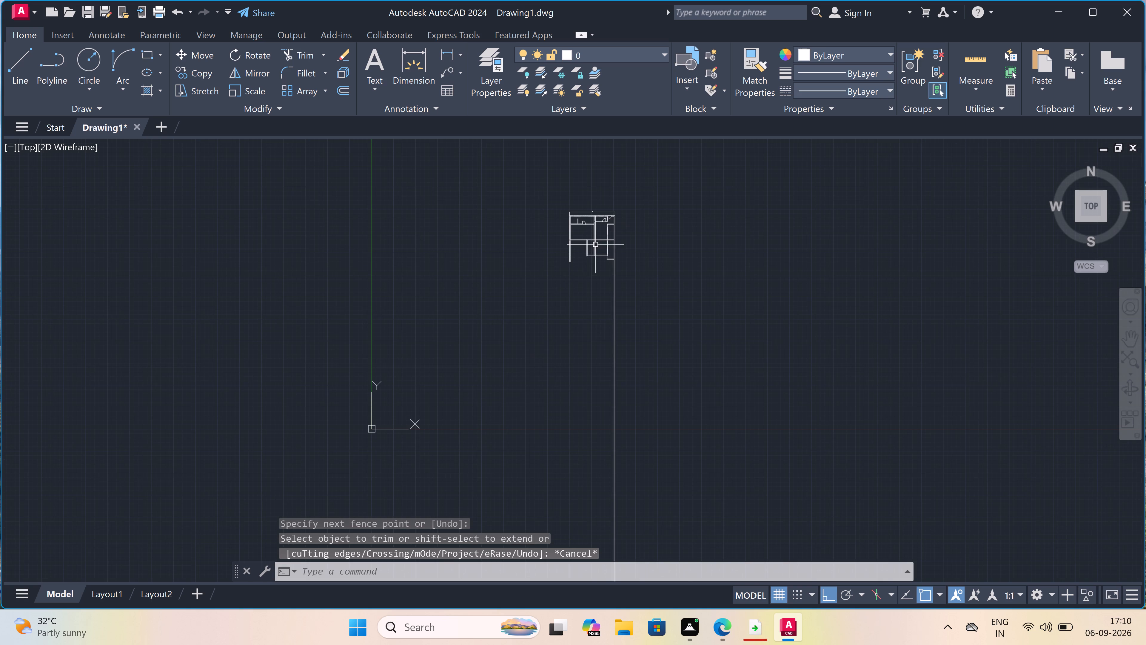
{"action": "scroll", "coordinate": [632, 395], "scroll_direction": "up", "scroll_amount": 1}
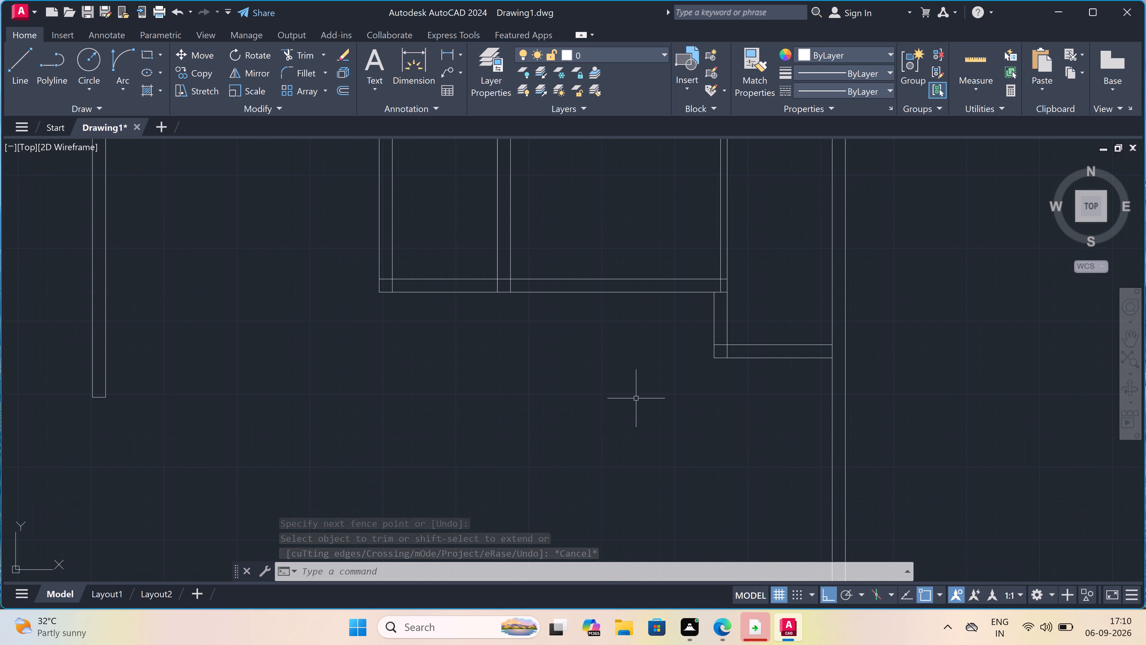
{"action": "type", "text": "l"}
{"action": "key", "text": "space"}
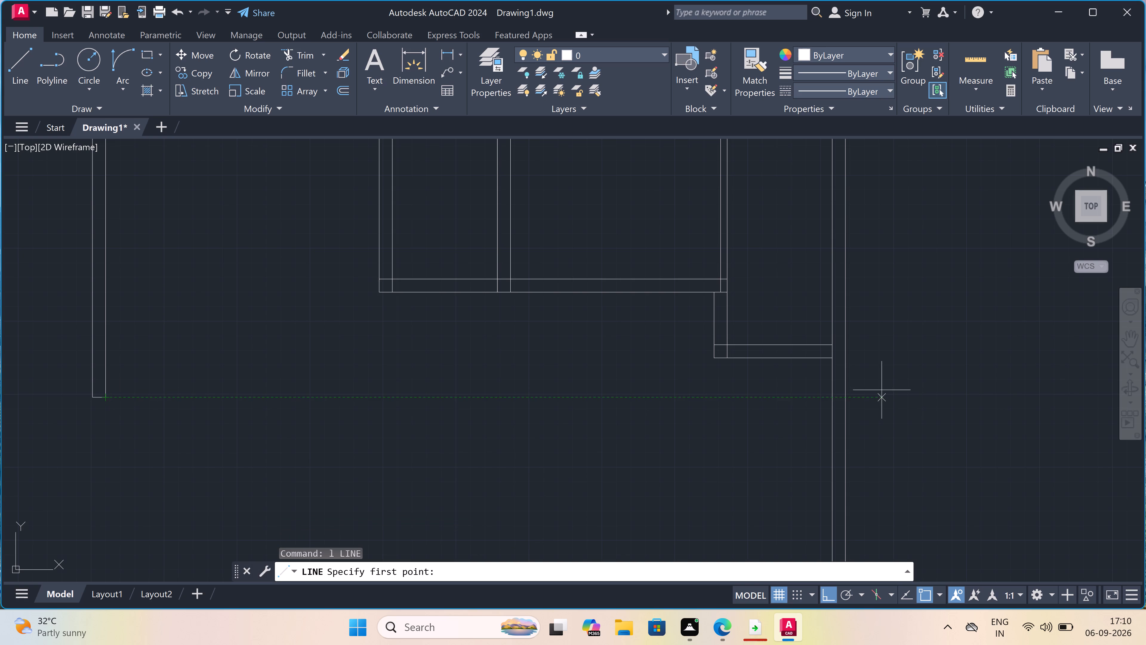
{"action": "left_click", "coordinate": [830, 395]}
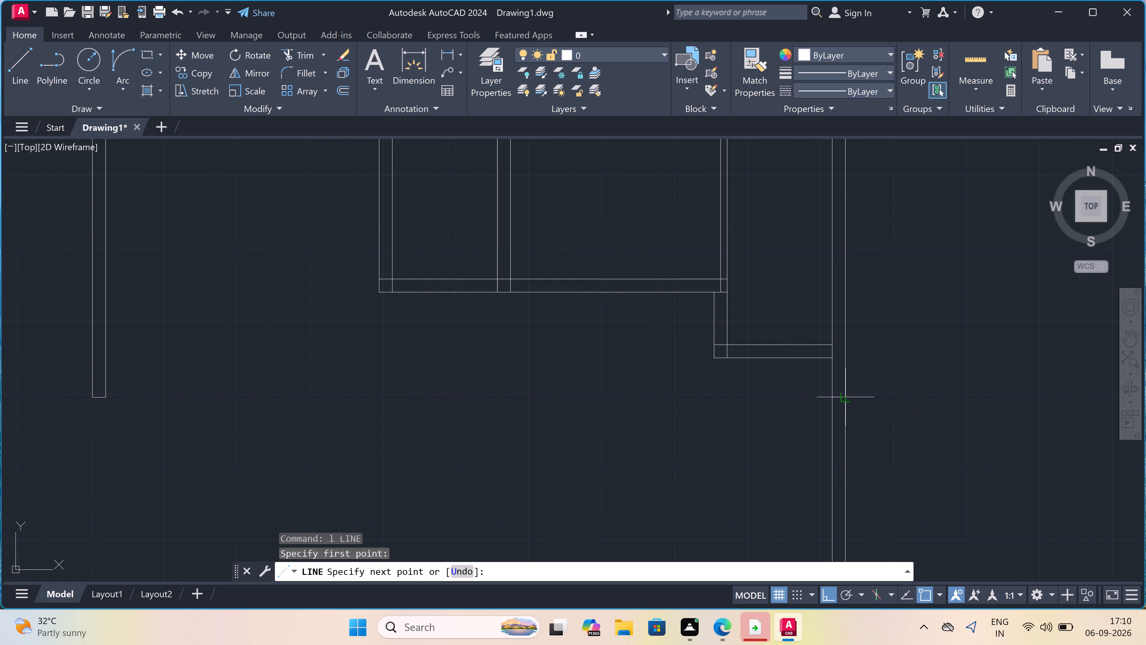
{"action": "double_click", "coordinate": [843, 394]}
{"action": "key", "text": "Escape"}
Trim both lines of the east wall south of the new cross line.
{"action": "key", "text": "t"}
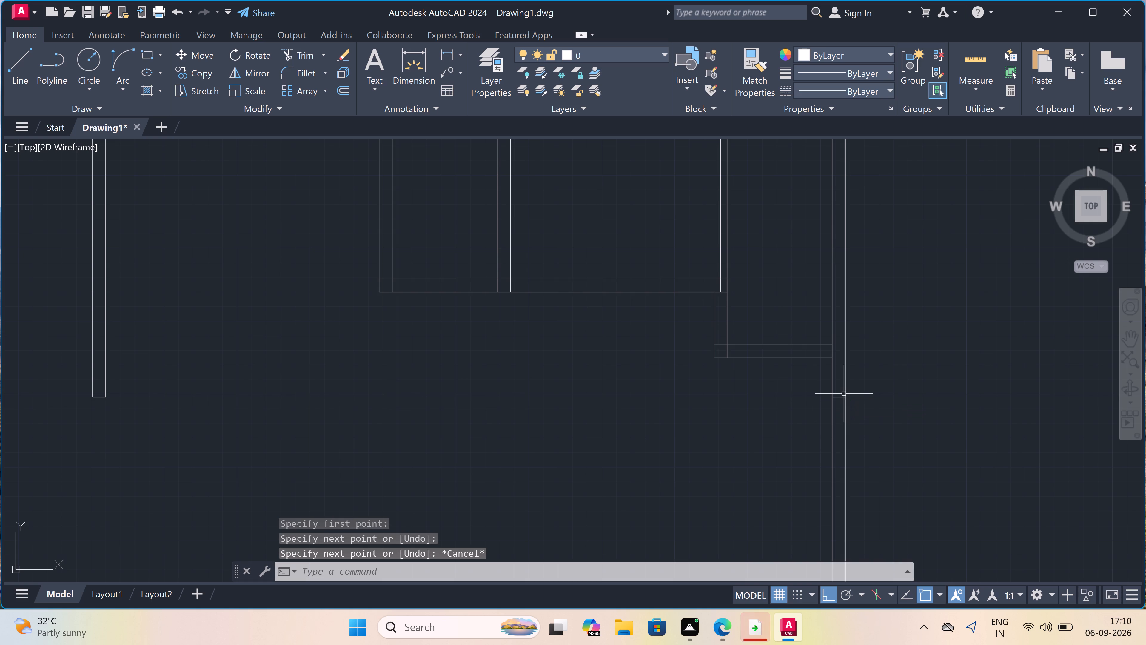
{"action": "key", "text": "r"}
{"action": "key", "text": "space"}
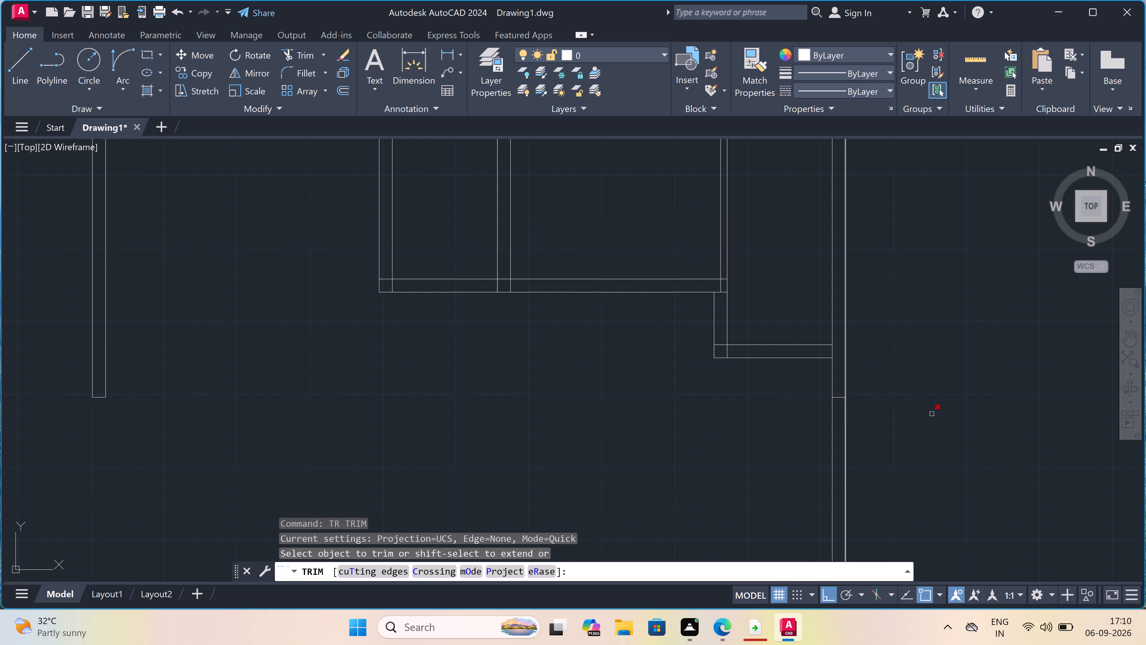
{"action": "left_click", "coordinate": [934, 426]}
{"action": "left_click", "coordinate": [651, 494]}
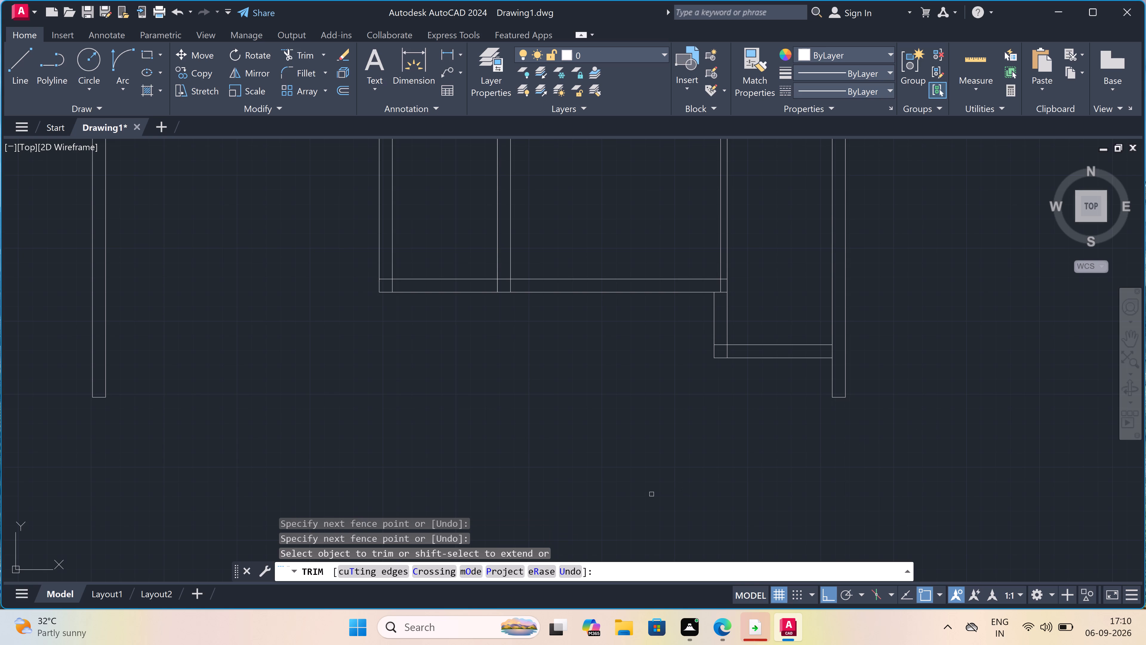
{"action": "key", "text": "Escape"}
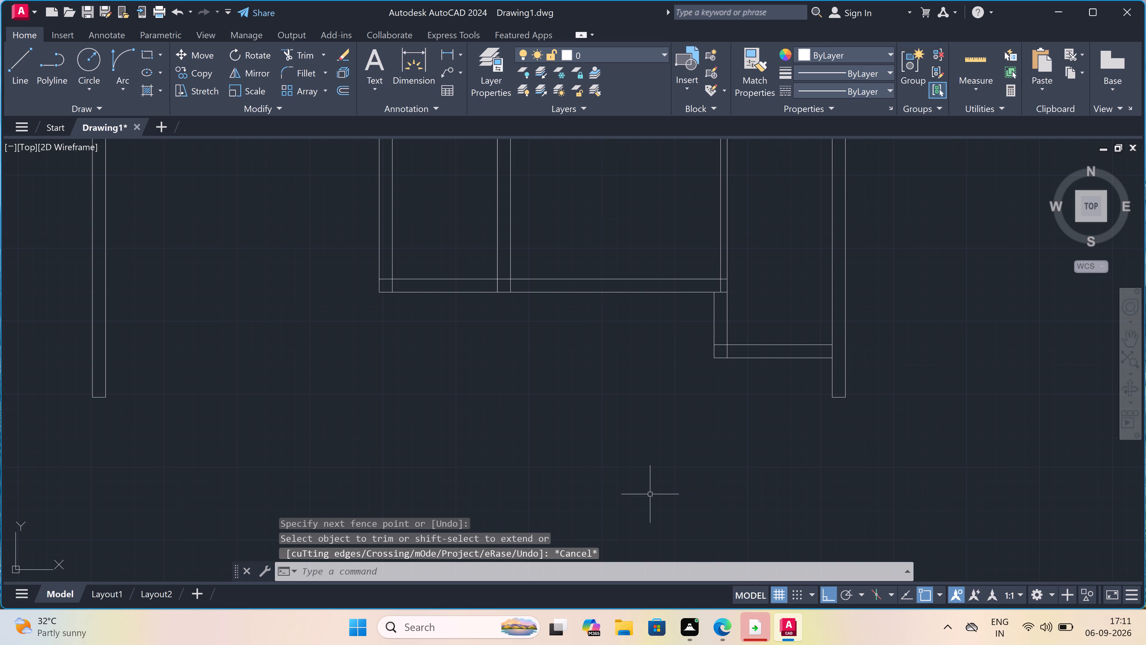
Draw a wide, shallow rectangle against the south face of the upper-left room's bottom wall, between the west wall and the door.
{"action": "scroll", "coordinate": [652, 485], "scroll_direction": "down", "scroll_amount": 3}
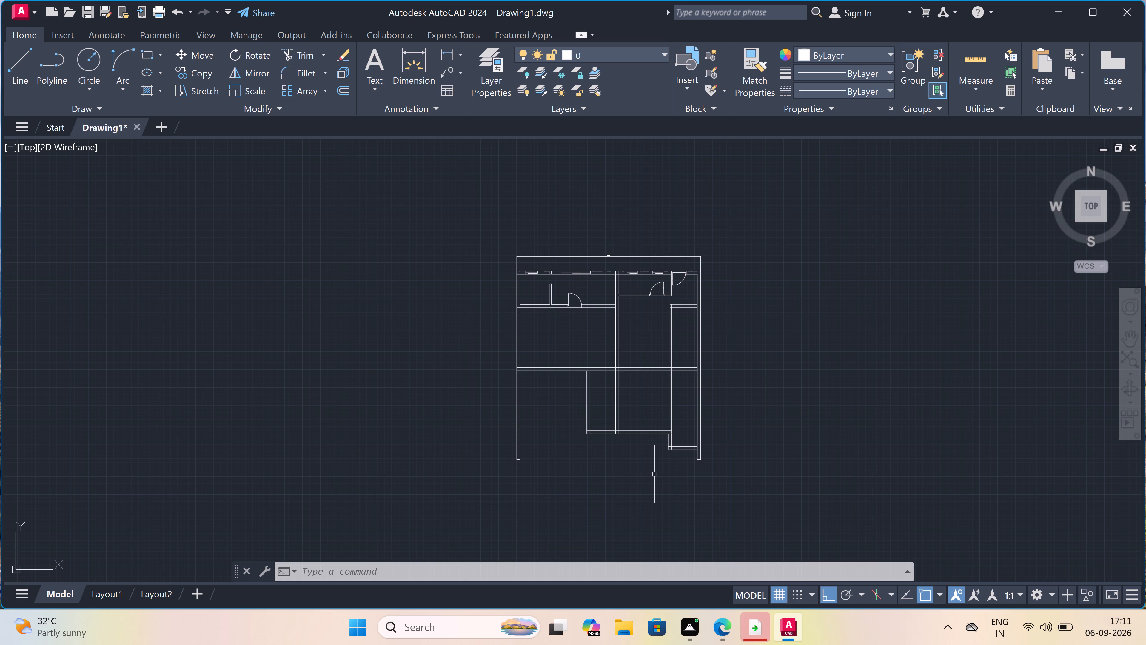
{"action": "scroll", "coordinate": [654, 474], "scroll_direction": "down", "scroll_amount": 2}
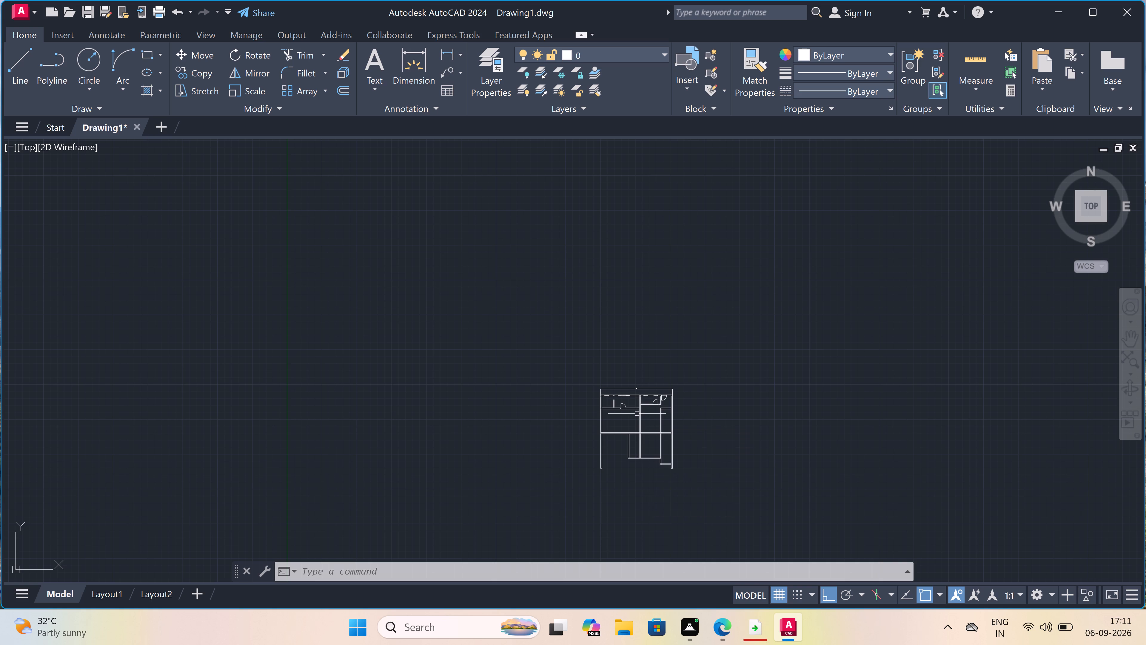
{"action": "scroll", "coordinate": [613, 409], "scroll_direction": "up", "scroll_amount": 5}
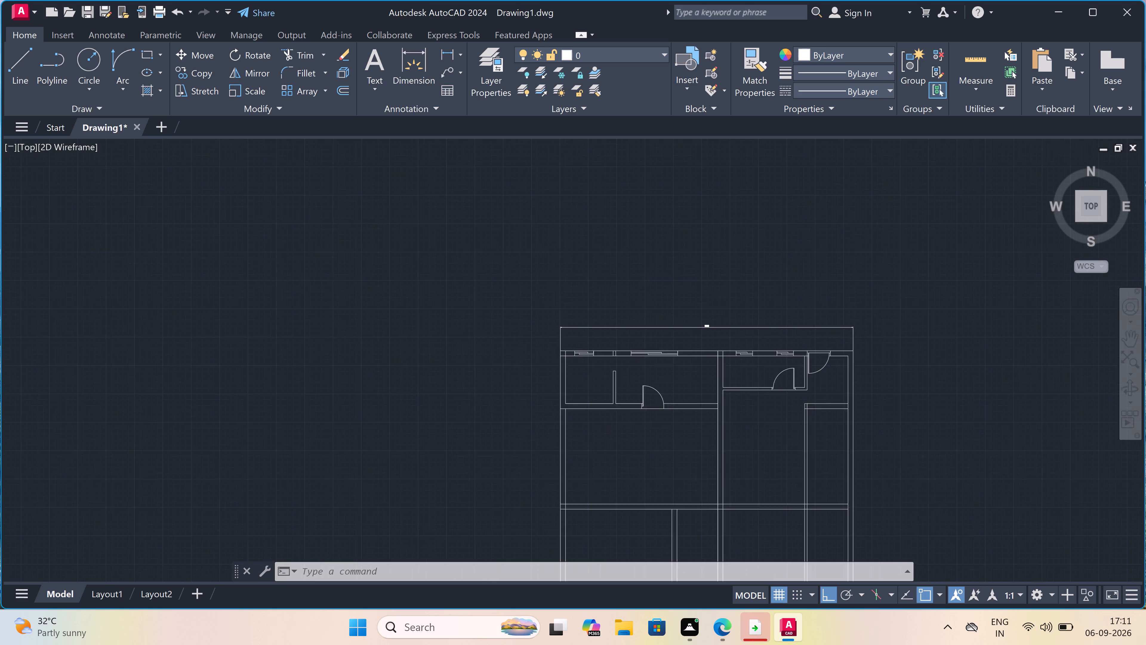
{"action": "scroll", "coordinate": [584, 400], "scroll_direction": "up", "scroll_amount": 1}
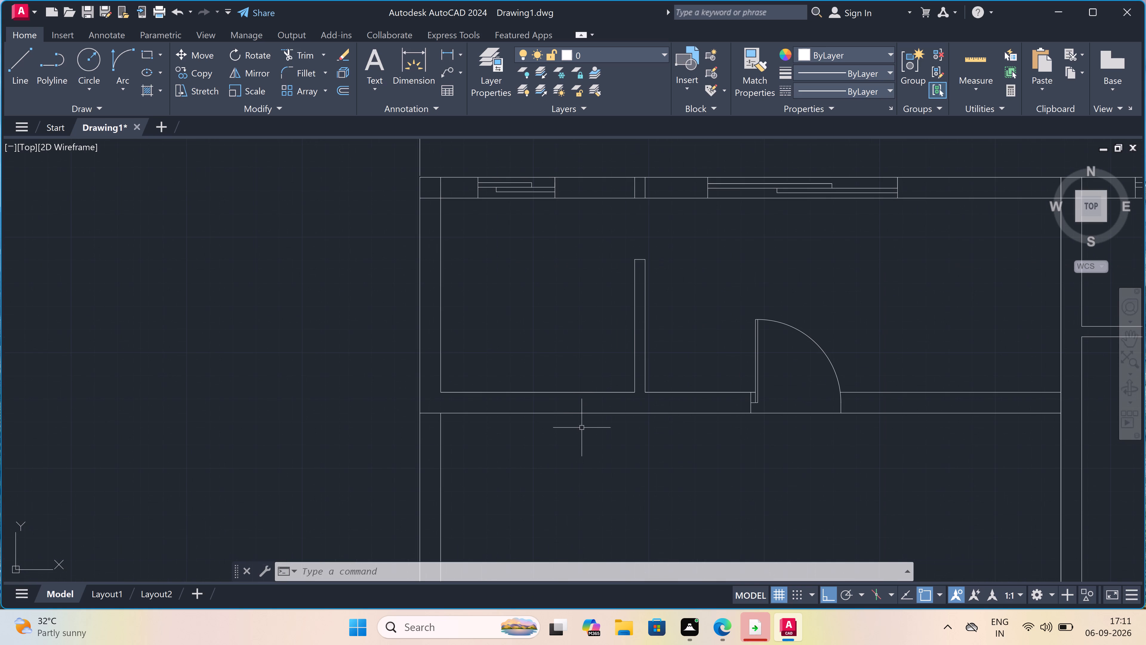
{"action": "scroll", "coordinate": [546, 480], "scroll_direction": "up", "scroll_amount": 2}
{"action": "scroll", "coordinate": [544, 478], "scroll_direction": "down", "scroll_amount": 1}
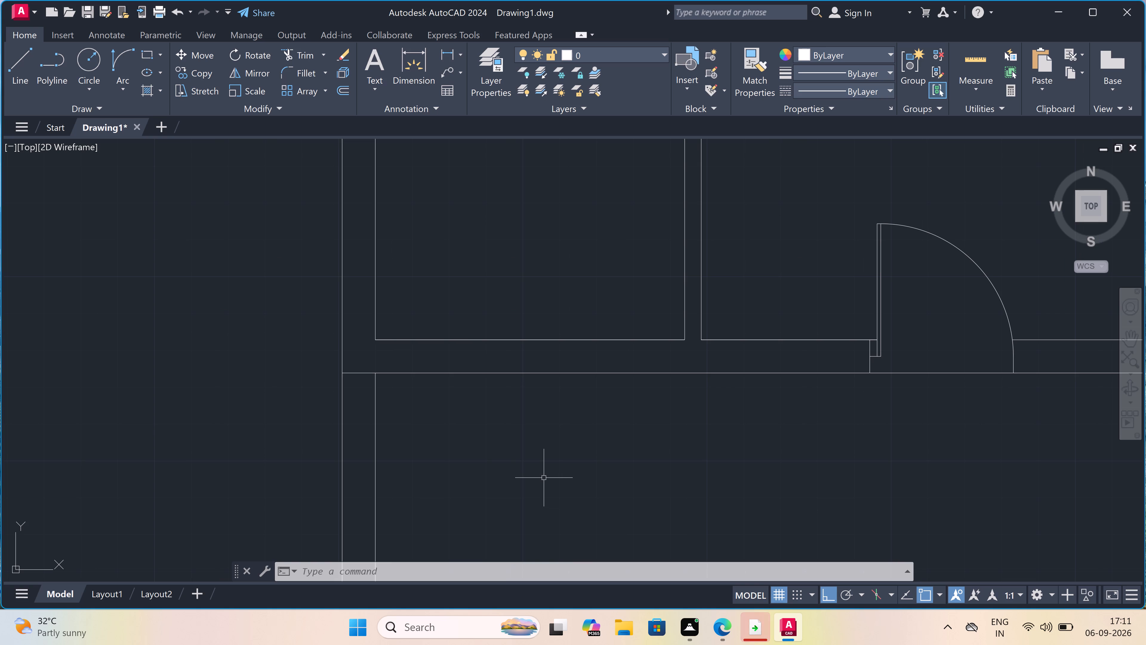
{"action": "type", "text": "rec"}
{"action": "key", "text": "space"}
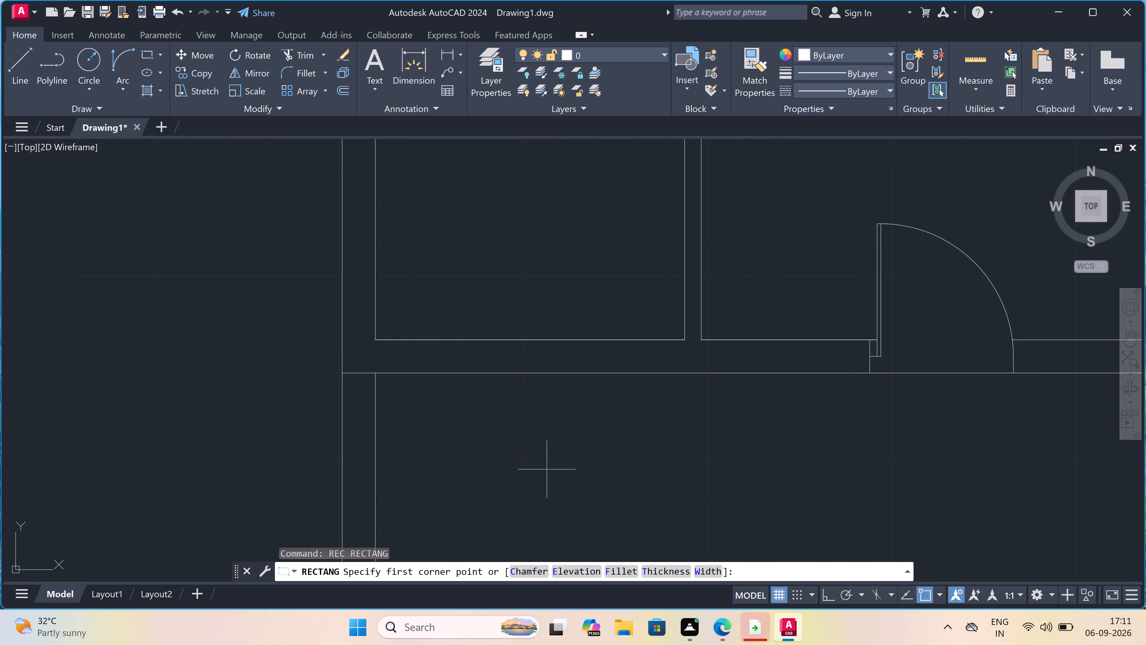
{"action": "left_click", "coordinate": [423, 373]}
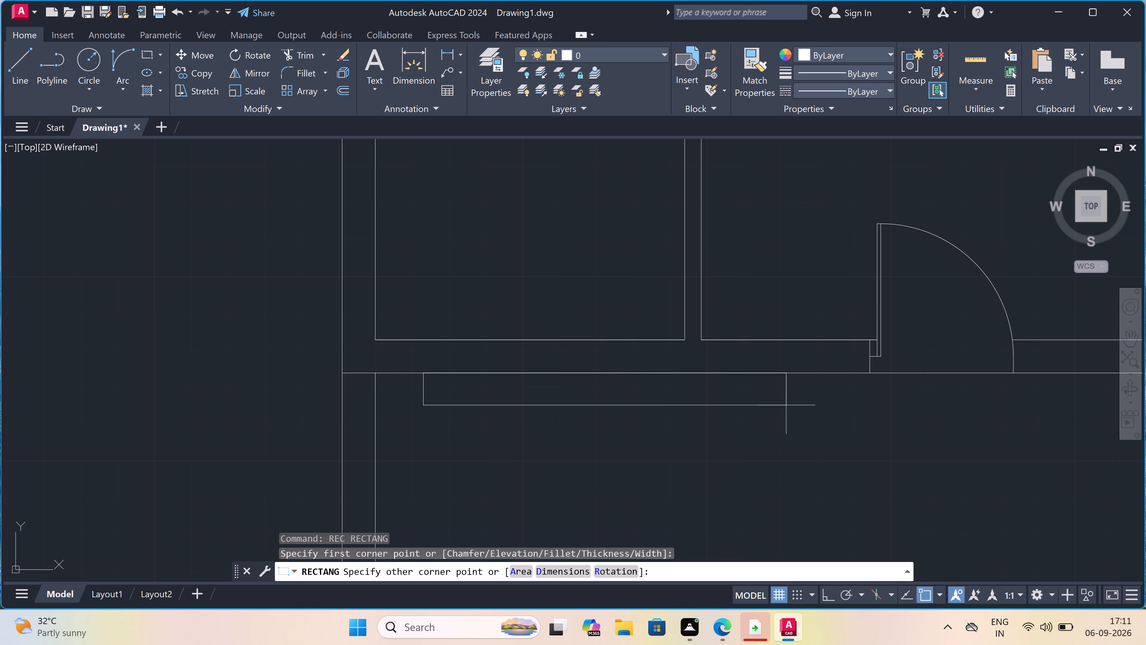
{"action": "left_click", "coordinate": [848, 445]}
Draw a horizontal line about 7' long inside the rectangle, slightly above its mid-height.
{"action": "type", "text": "rec"}
{"action": "key", "text": "space"}
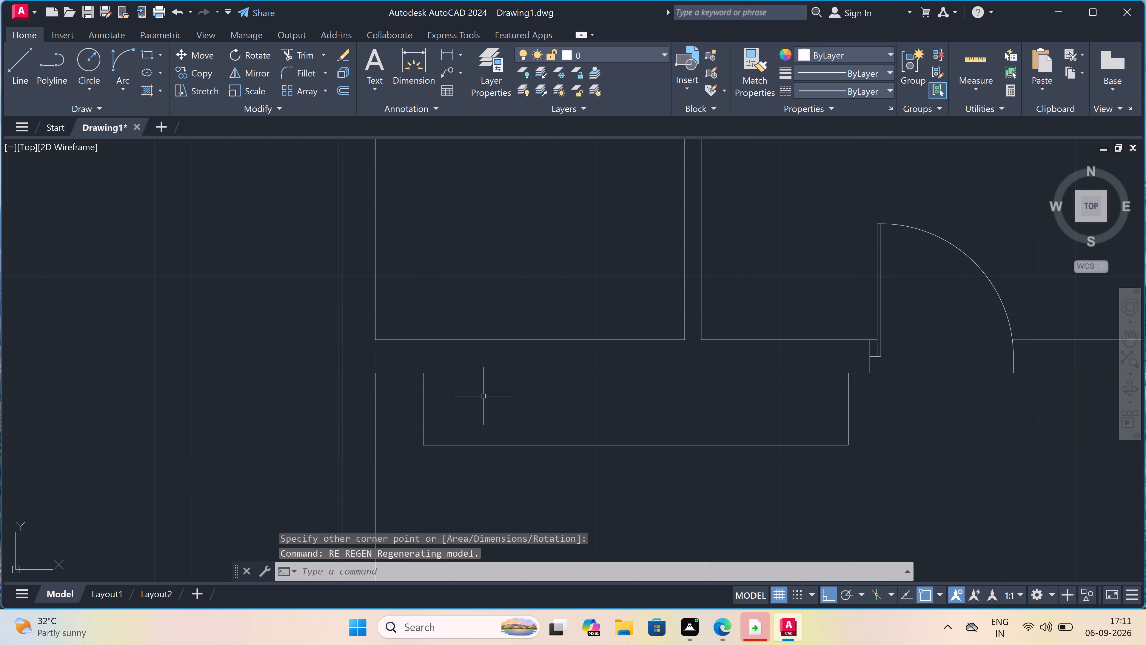
{"action": "type", "text": "l"}
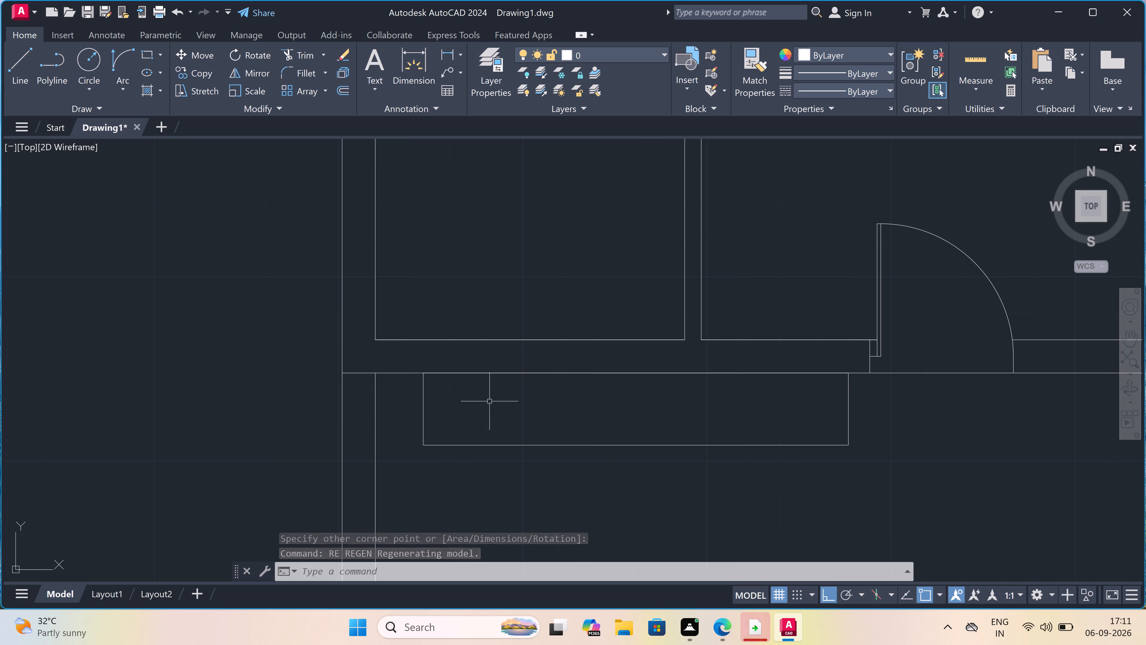
{"action": "key", "text": "space"}
{"action": "double_click", "coordinate": [490, 395]}
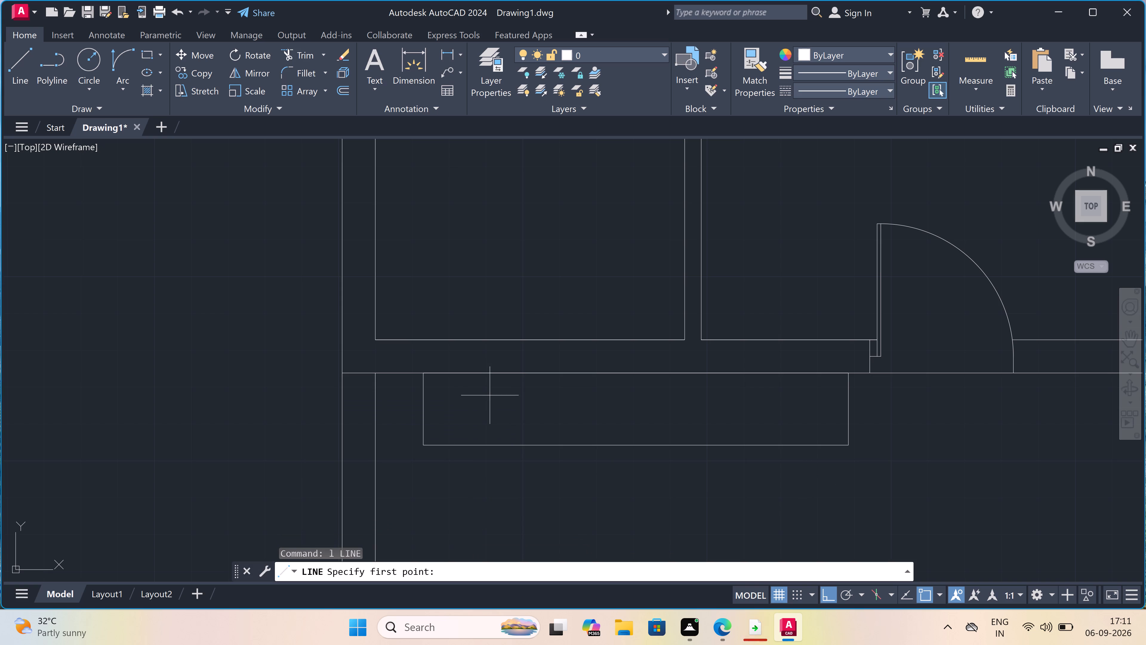
{"action": "left_click", "coordinate": [794, 394]}
{"action": "key", "text": "Escape"}
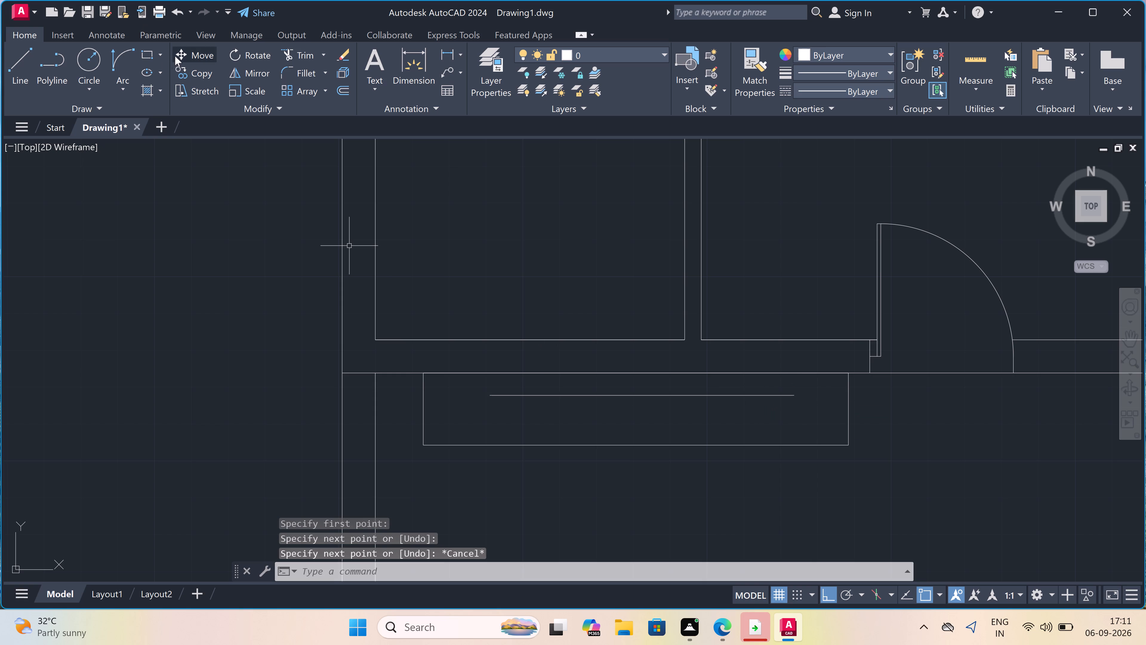
Draw a three-point arc joining the ends of the inner line and bulging southward within the rectangle.
{"action": "left_click", "coordinate": [116, 84]}
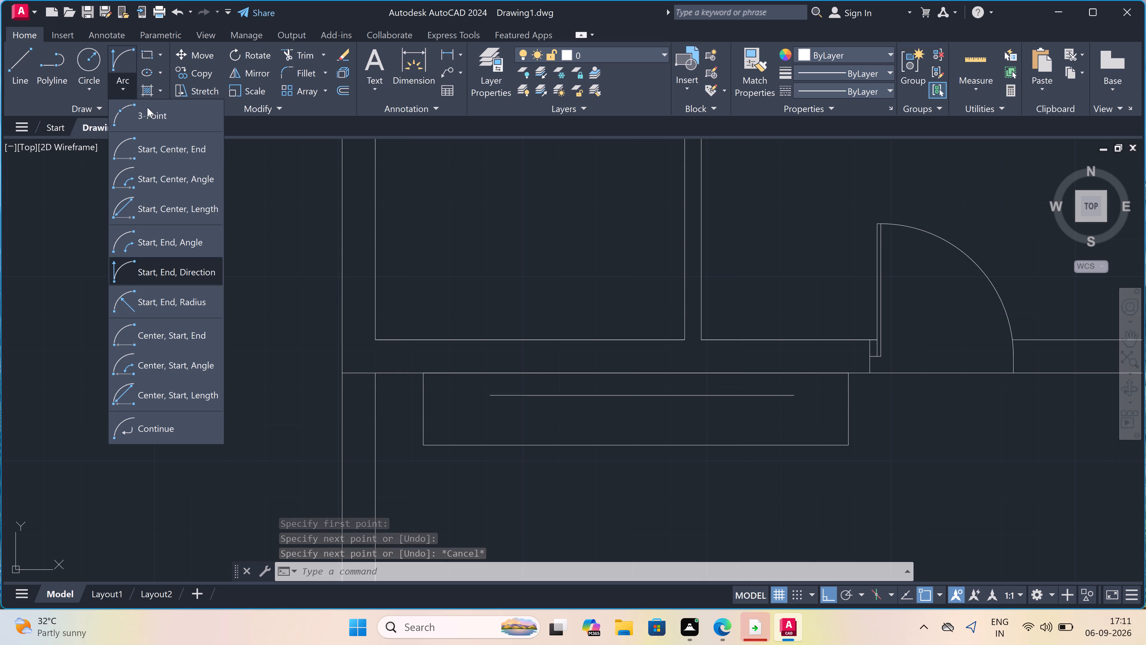
{"action": "left_click", "coordinate": [153, 111]}
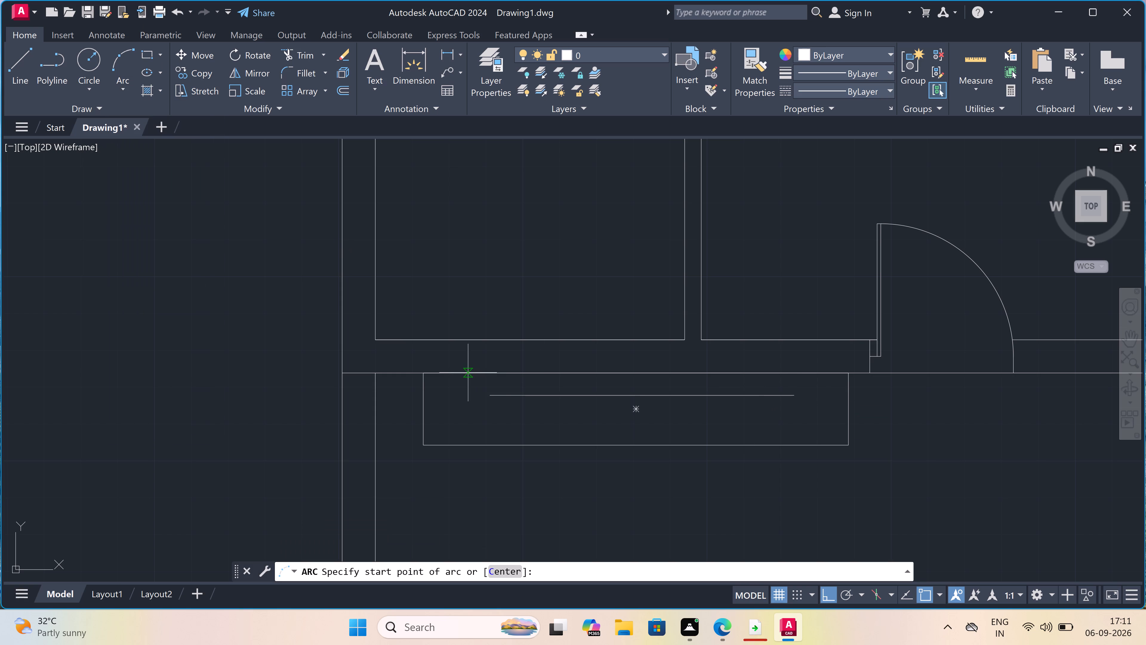
{"action": "left_click", "coordinate": [491, 395]}
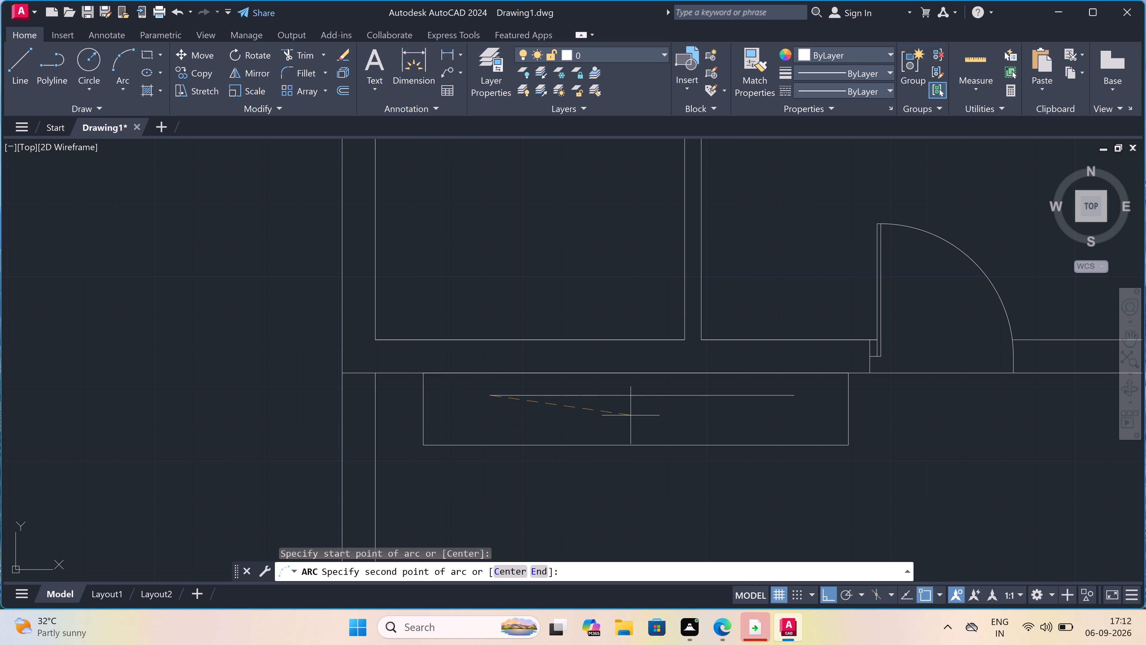
{"action": "double_click", "coordinate": [632, 418]}
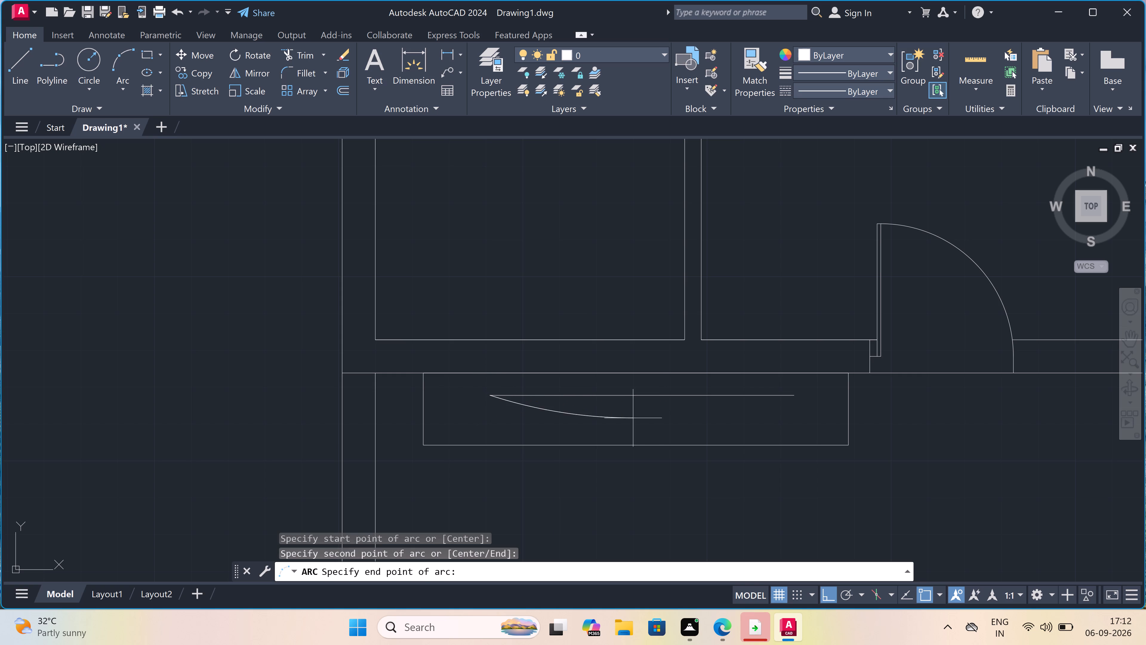
{"action": "left_click", "coordinate": [797, 398]}
{"action": "key", "text": "Escape"}
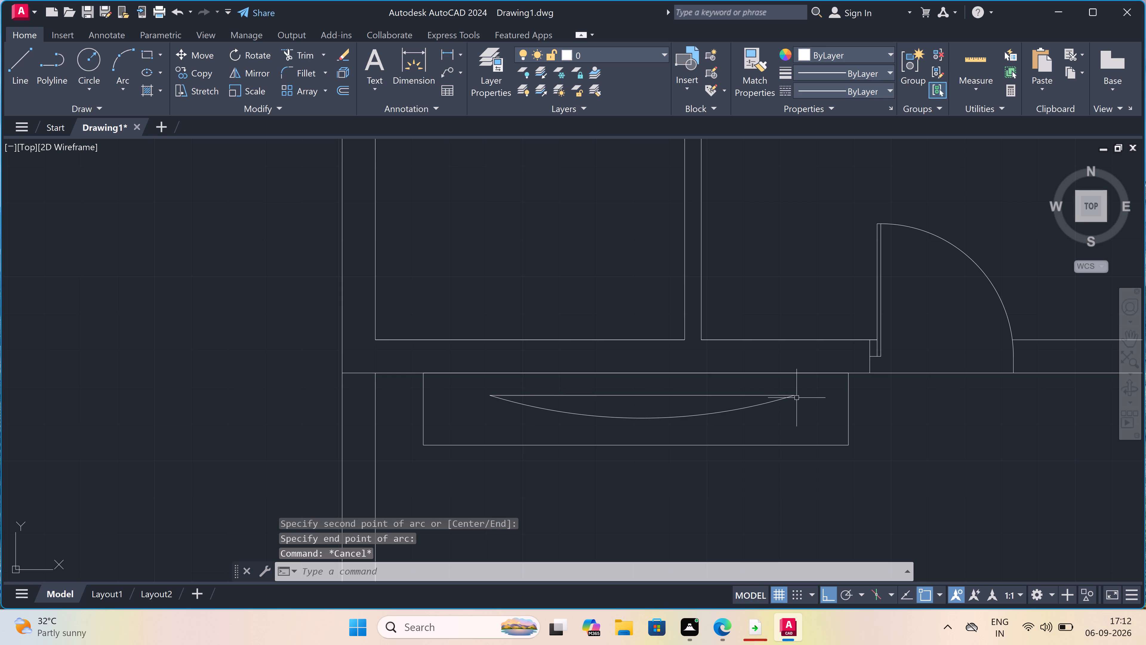
Extend both lines of the horizontal wall east of the upper-left room's door to the far face of the central vertical wall.
{"action": "scroll", "coordinate": [767, 389], "scroll_direction": "down", "scroll_amount": 8}
{"action": "scroll", "coordinate": [777, 402], "scroll_direction": "up", "scroll_amount": 2}
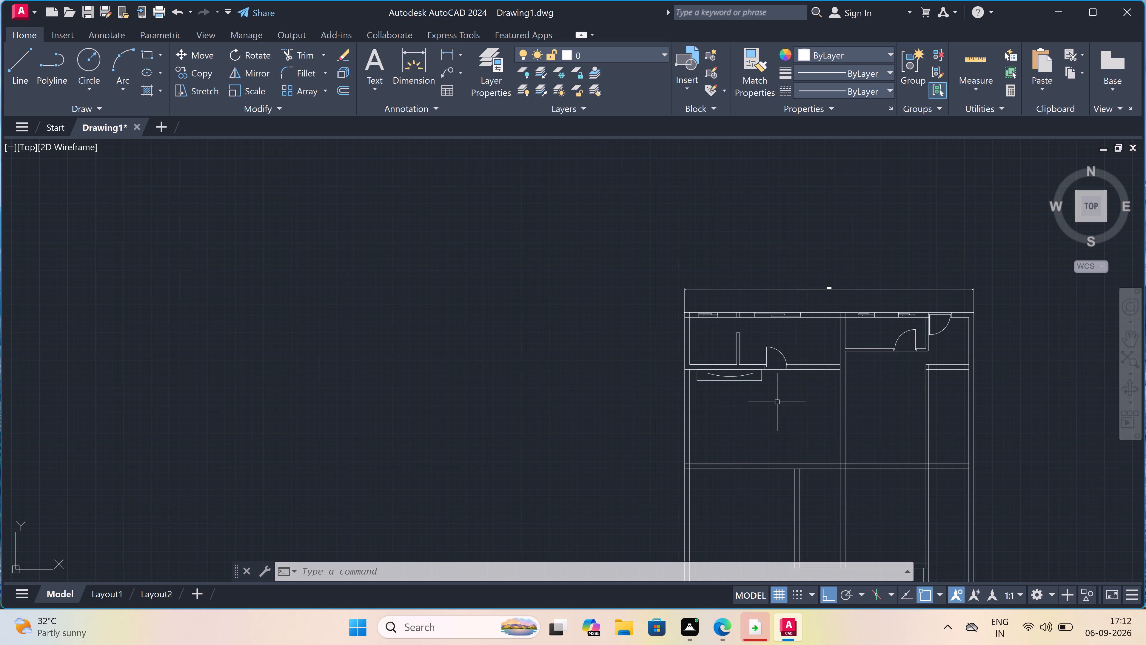
{"action": "scroll", "coordinate": [777, 402], "scroll_direction": "down", "scroll_amount": 1}
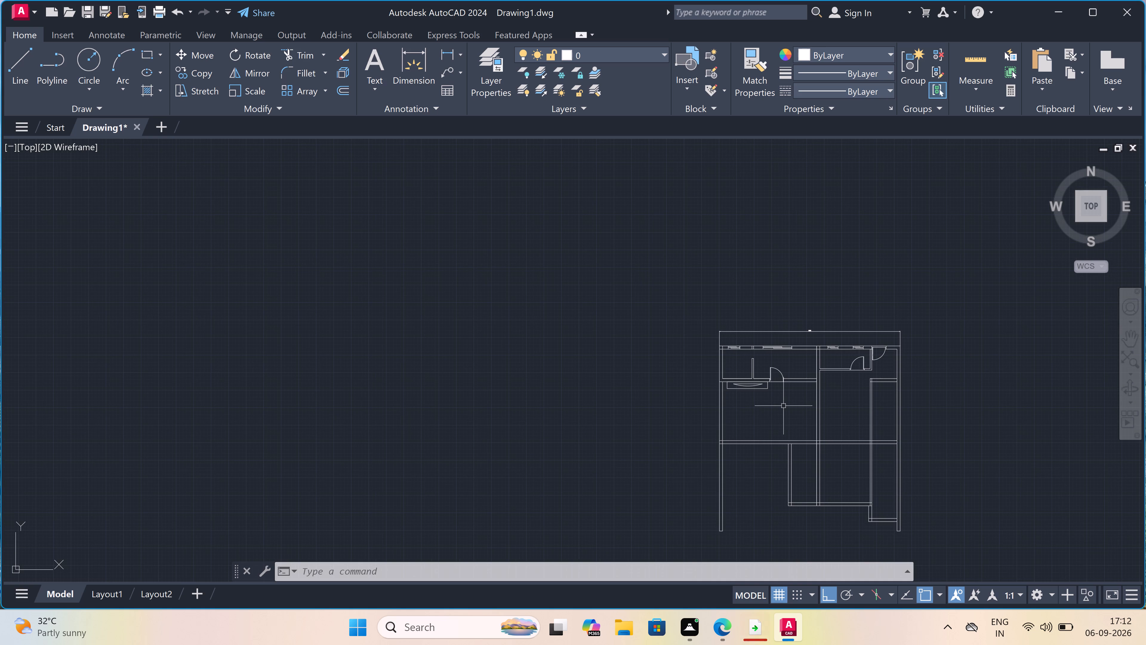
{"action": "scroll", "coordinate": [789, 407], "scroll_direction": "up", "scroll_amount": 2}
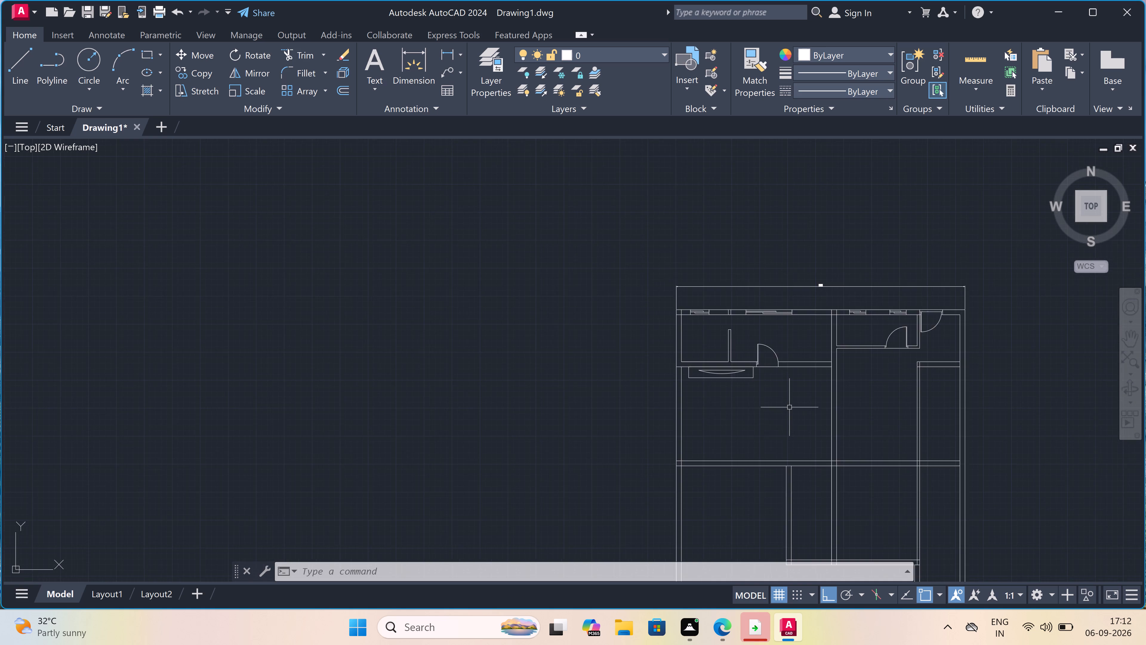
{"action": "scroll", "coordinate": [789, 407], "scroll_direction": "up", "scroll_amount": 2}
{"action": "scroll", "coordinate": [790, 407], "scroll_direction": "down", "scroll_amount": 4}
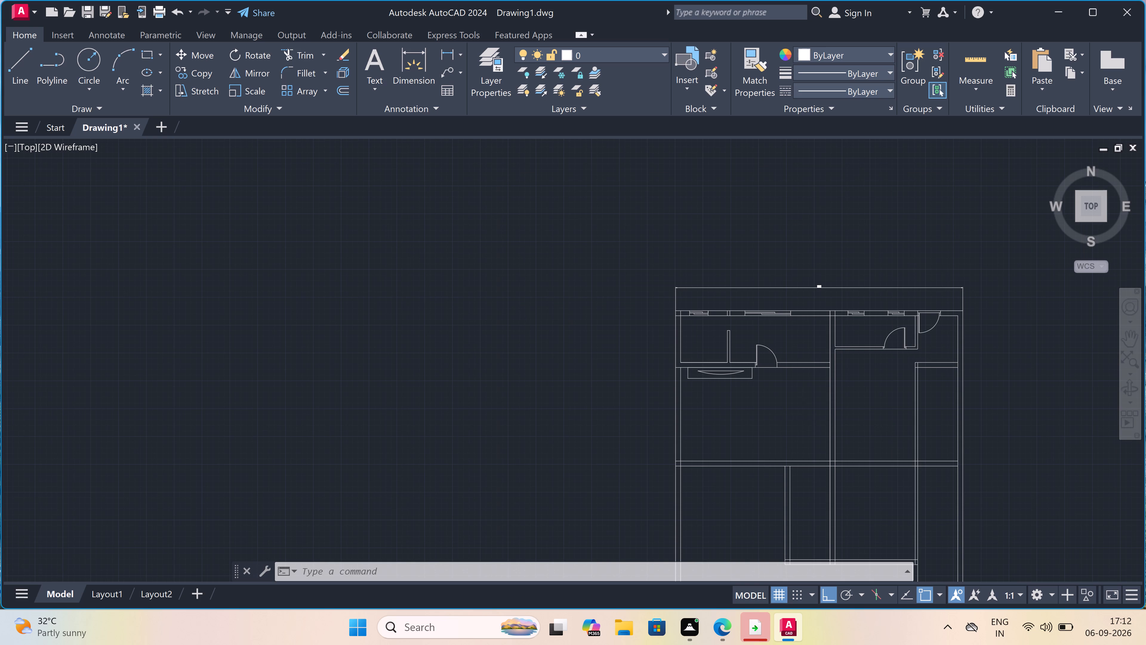
{"action": "scroll", "coordinate": [806, 420], "scroll_direction": "down", "scroll_amount": 1}
{"action": "scroll", "coordinate": [823, 421], "scroll_direction": "up", "scroll_amount": 3}
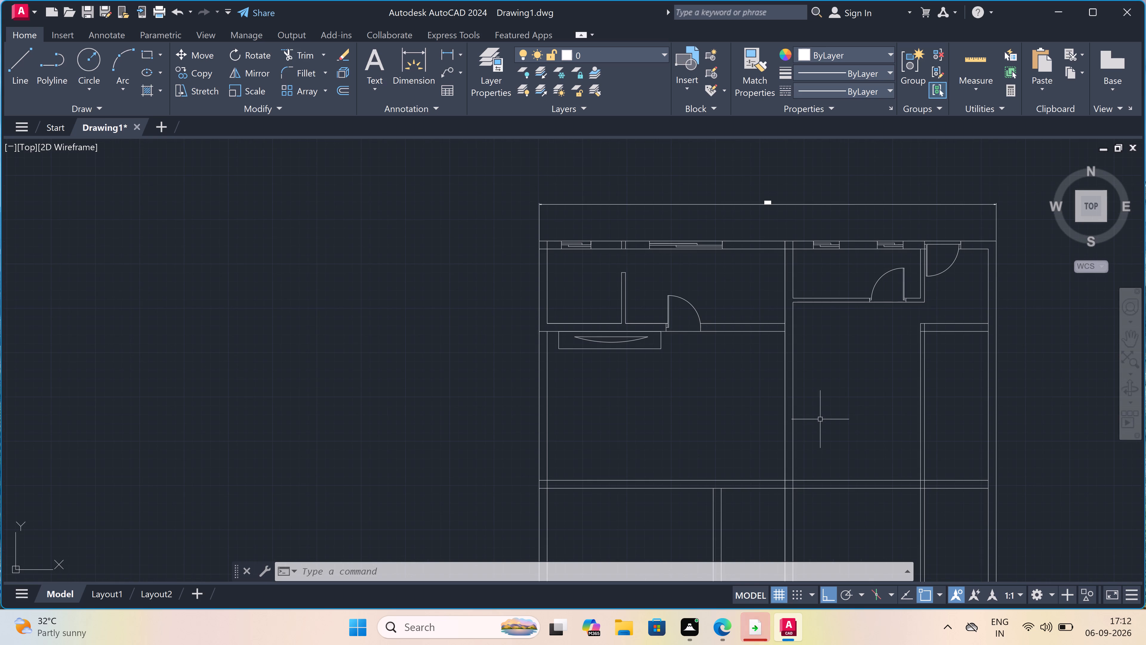
{"action": "scroll", "coordinate": [744, 446], "scroll_direction": "up", "scroll_amount": 1}
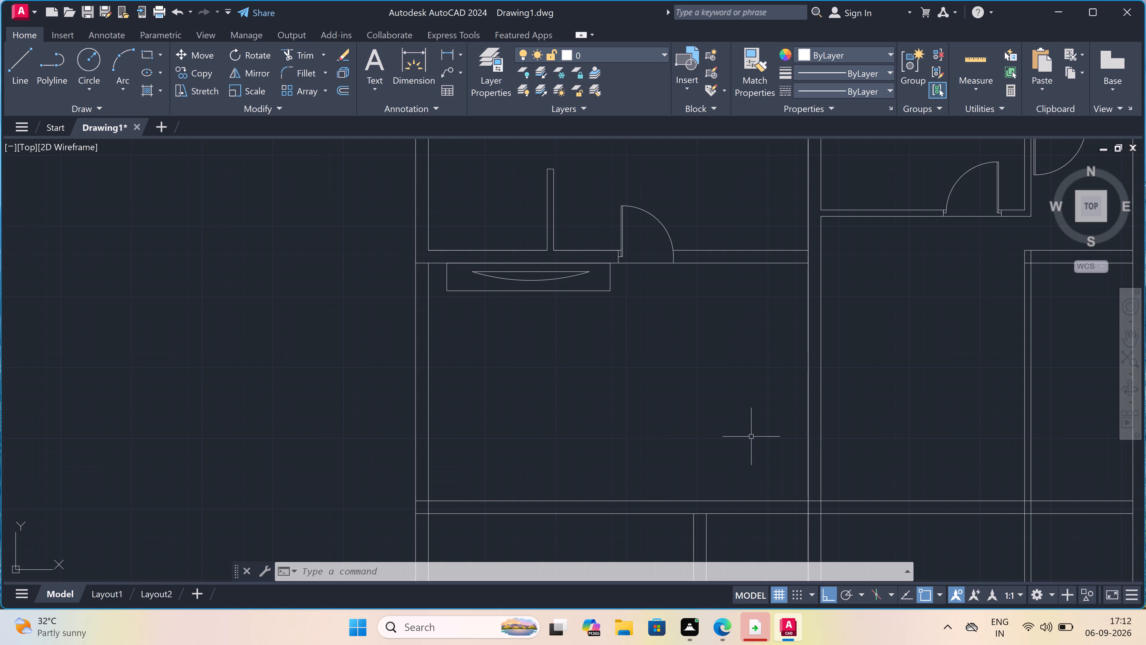
{"action": "type", "text": "ex"}
{"action": "key", "text": "space"}
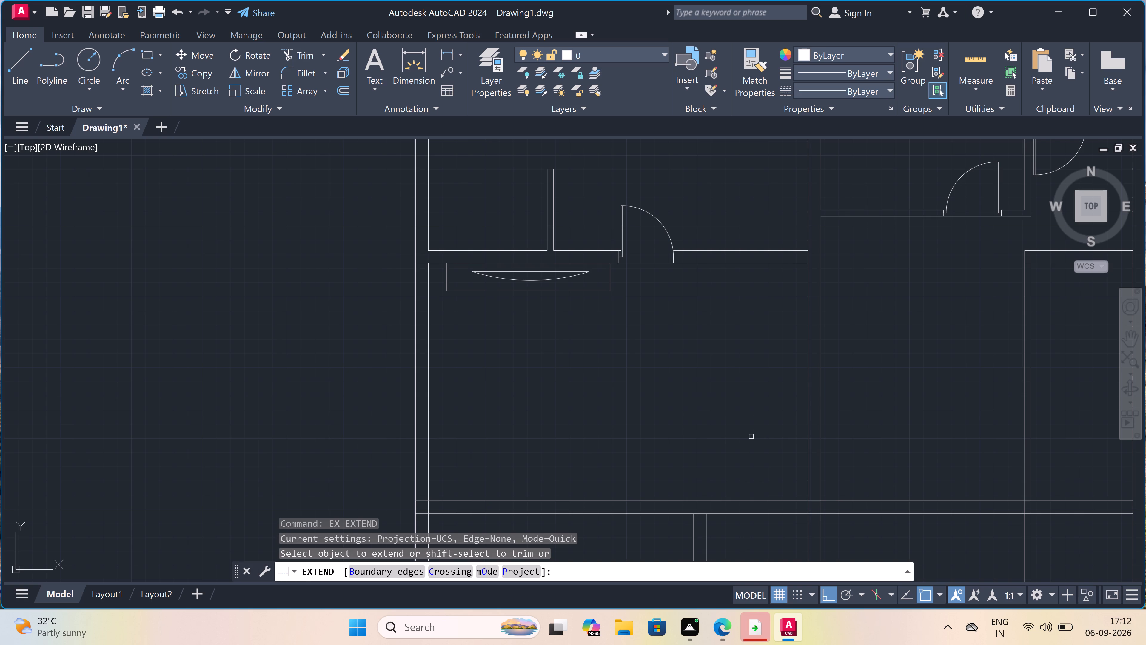
{"action": "left_click", "coordinate": [786, 226]}
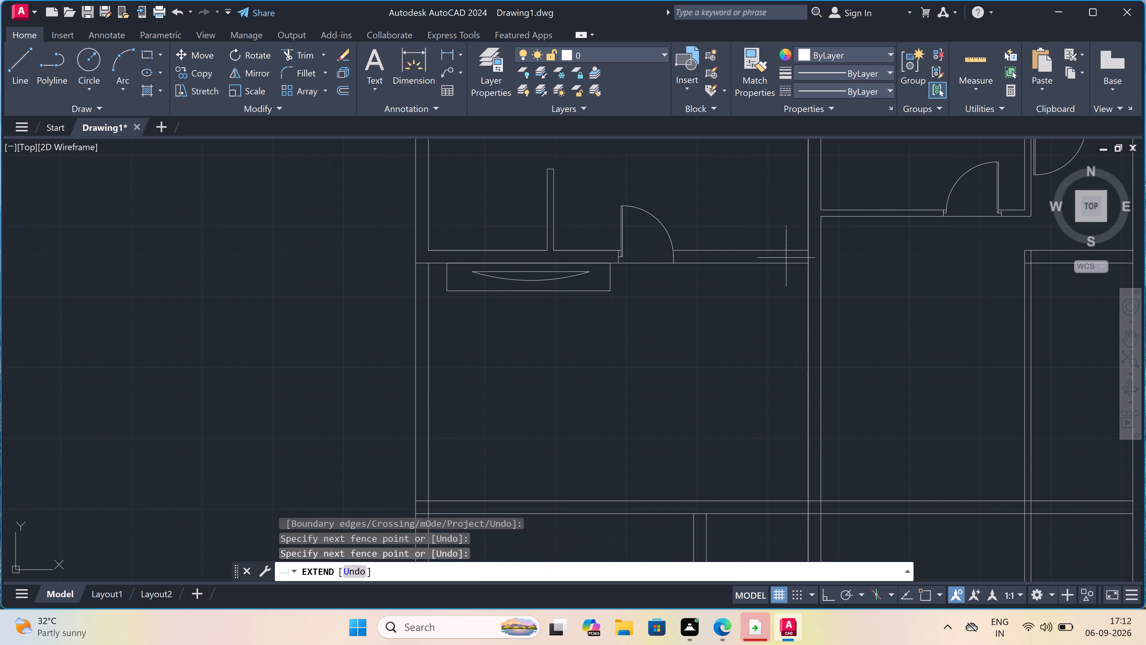
{"action": "left_click", "coordinate": [791, 317]}
{"action": "key", "text": "Escape"}
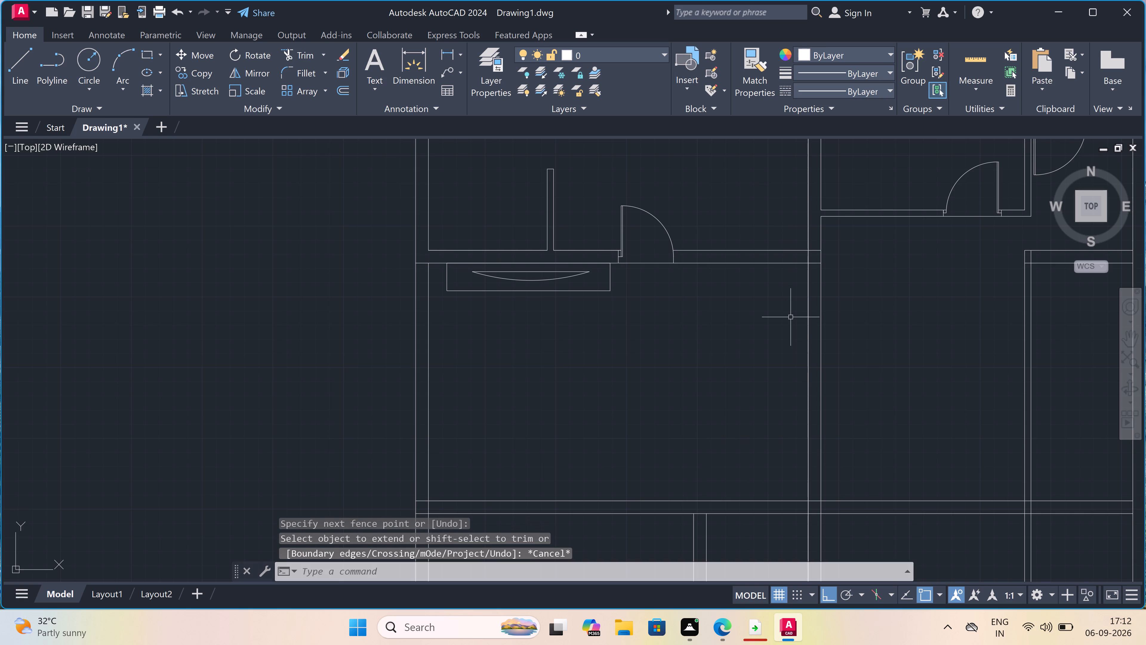
Trim both lines of the central vertical wall between the upper-left room's bottom wall and the middle horizontal wall.
{"action": "type", "text": "tr"}
{"action": "key", "text": "space"}
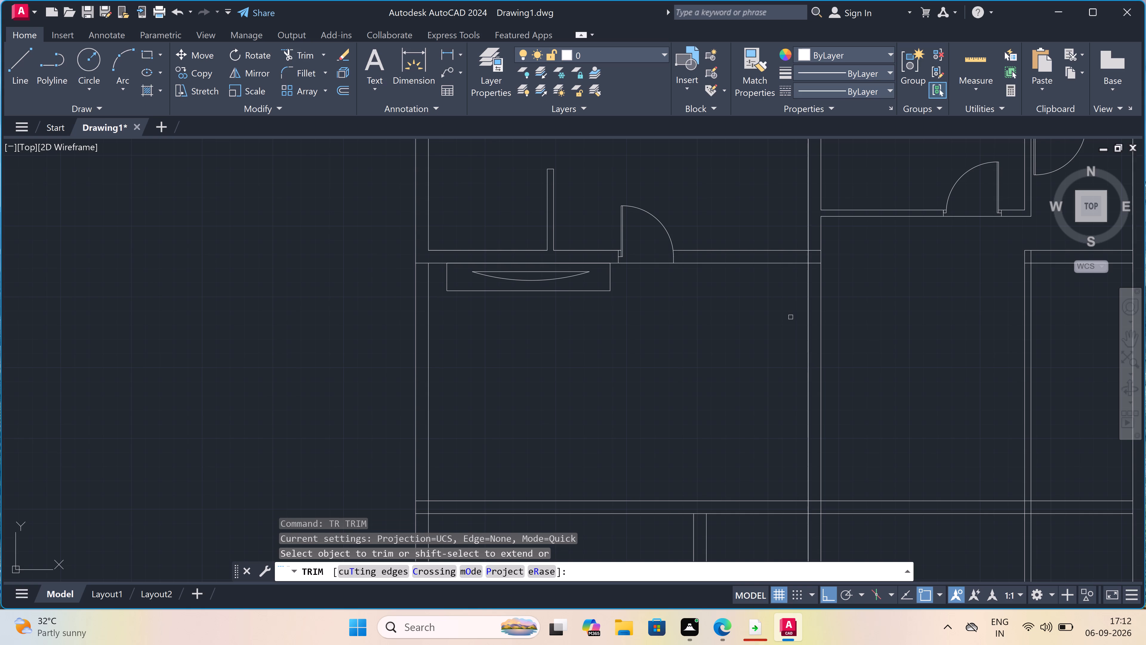
{"action": "left_click_drag", "start_coordinate": [878, 323], "coordinate": [870, 329]}
{"action": "left_click", "coordinate": [600, 399]}
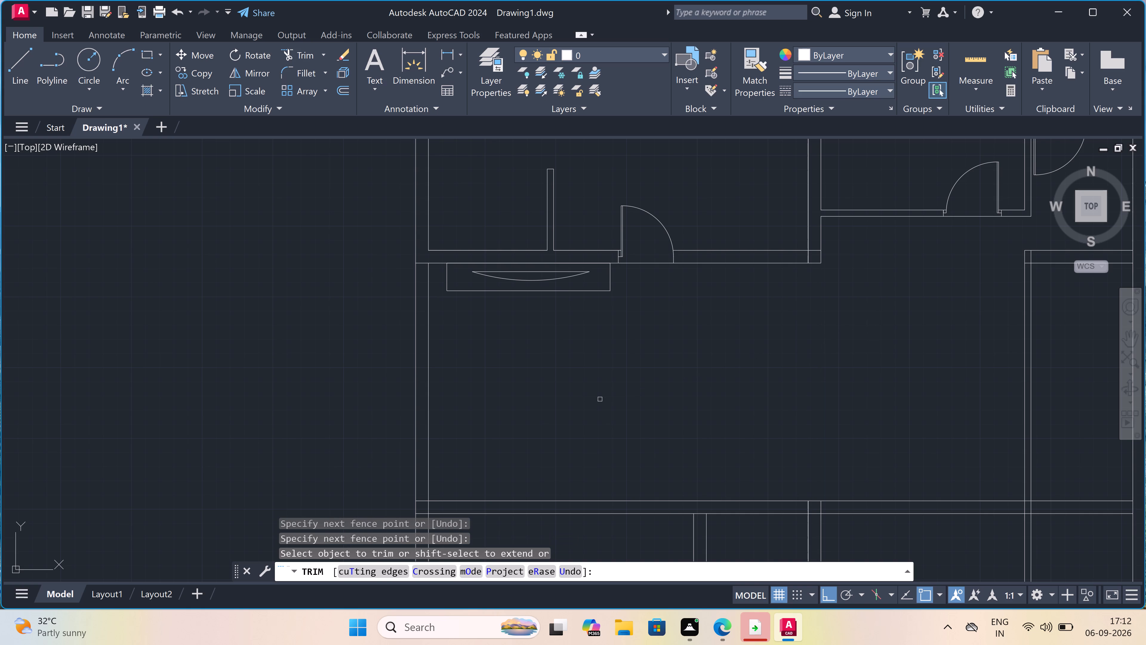
Draw a closed narrow vertical rectangle about 7'-2" tall in the open room, making its top edge from two consecutive 2" segments.
{"action": "key", "text": "Escape"}
{"action": "type", "text": "l"}
{"action": "key", "text": "space"}
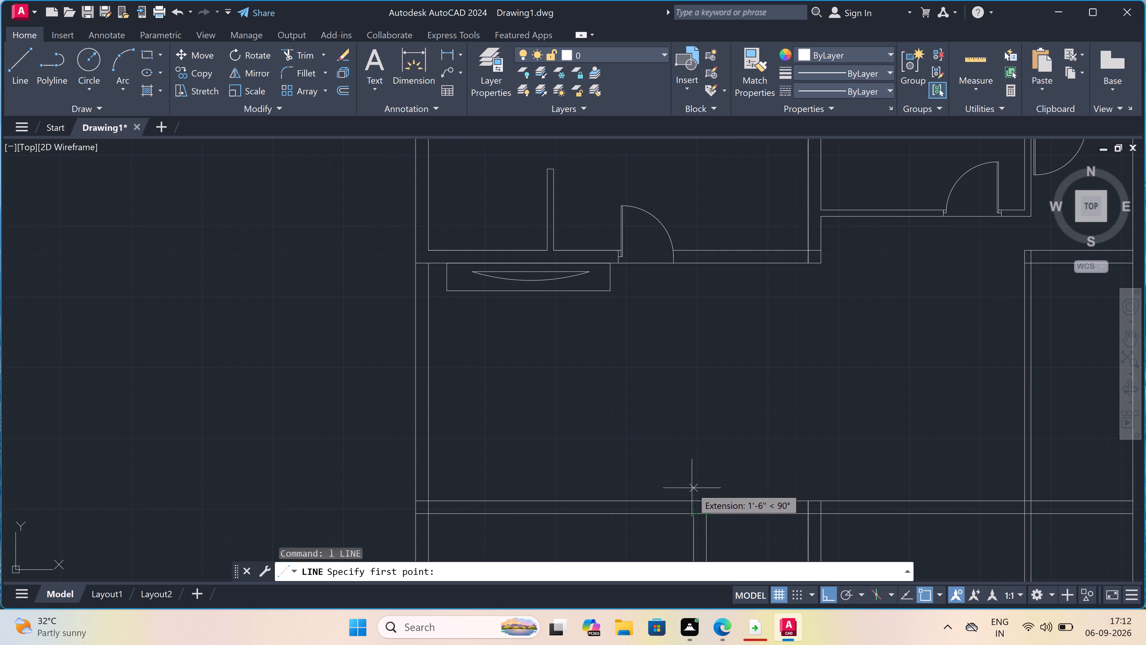
{"action": "left_click", "coordinate": [694, 438]}
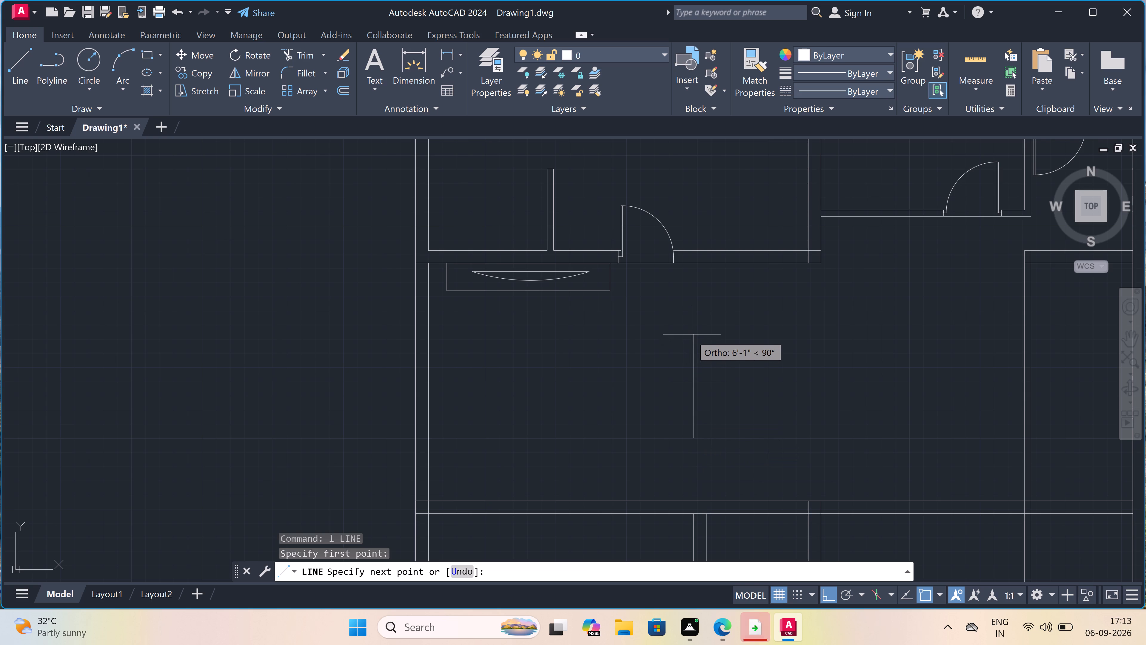
{"action": "double_click", "coordinate": [693, 315]}
{"action": "key", "text": "2"}
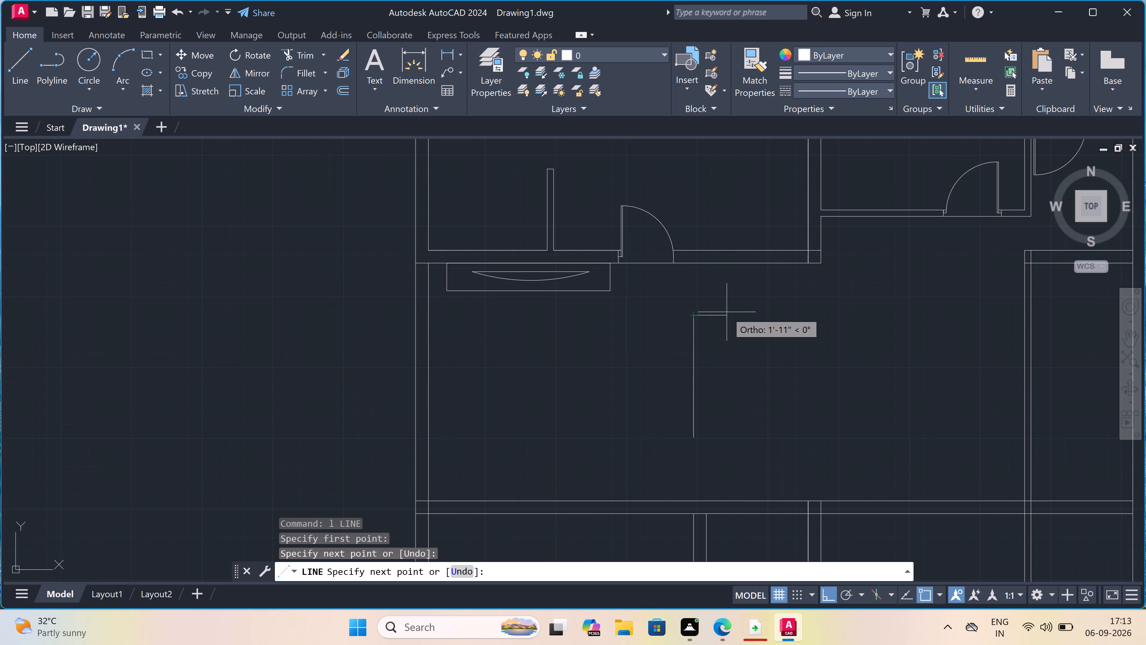
{"action": "type", "text": "\""}
{"action": "key", "text": "space"}
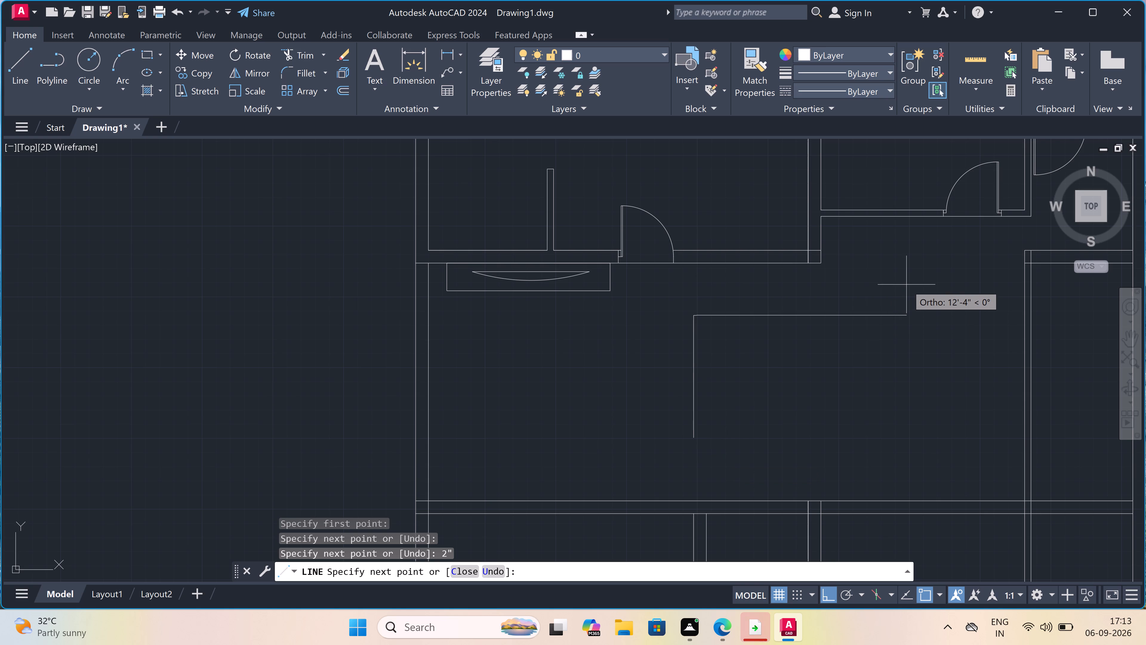
{"action": "key", "text": "2"}
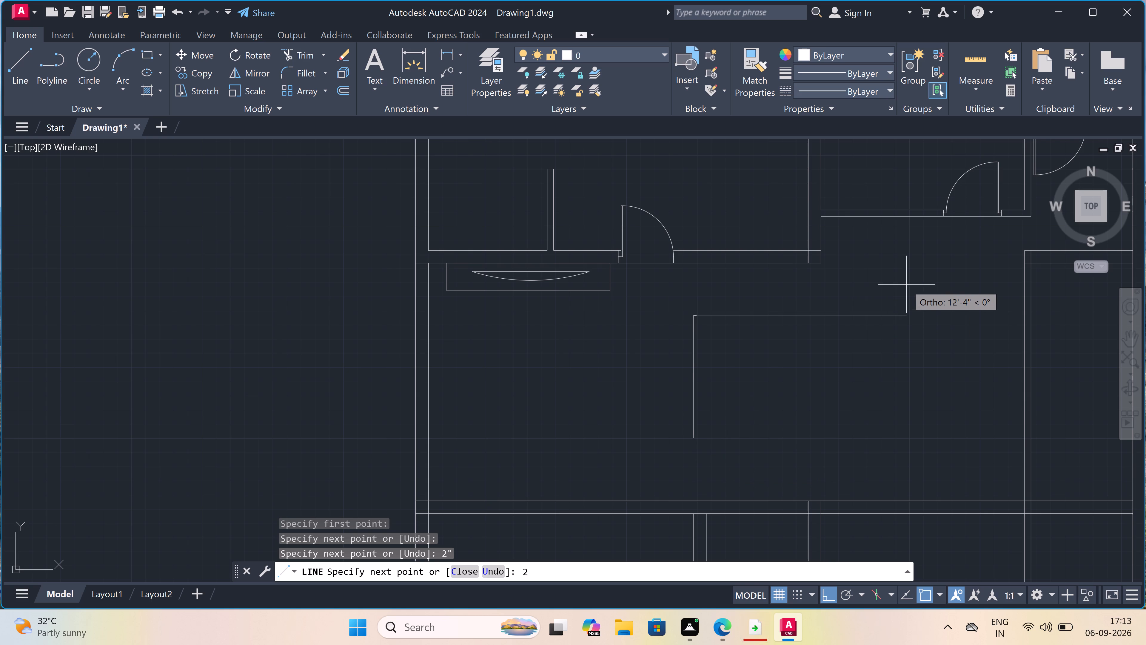
{"action": "type", "text": "\""}
{"action": "key", "text": "space"}
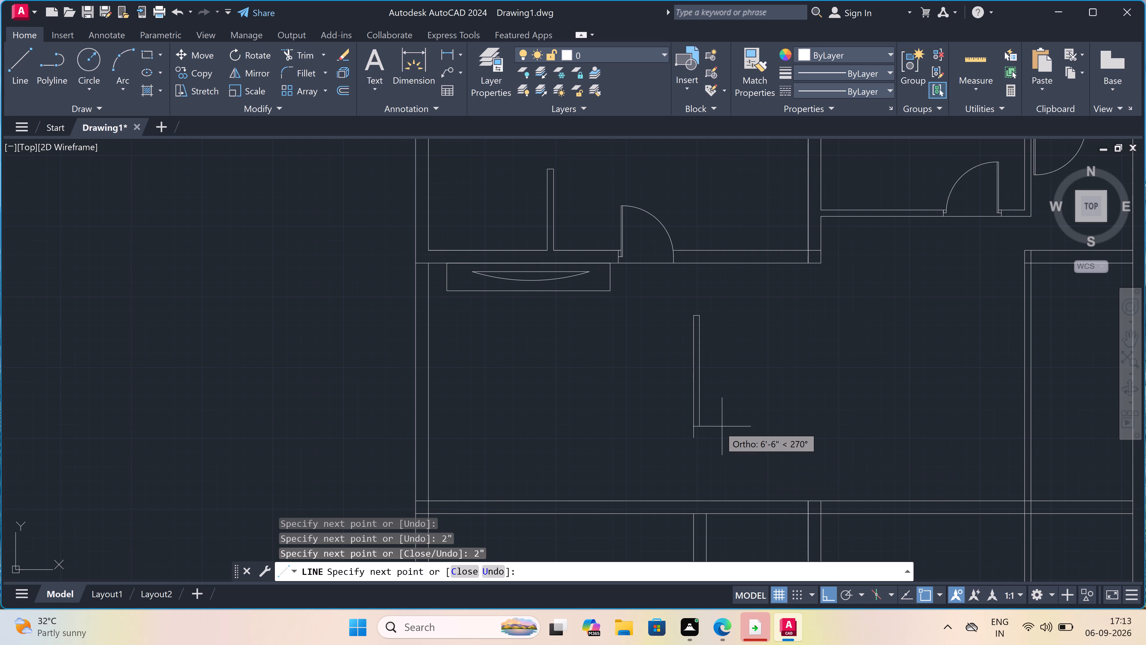
{"action": "scroll", "coordinate": [703, 423], "scroll_direction": "up", "scroll_amount": 1}
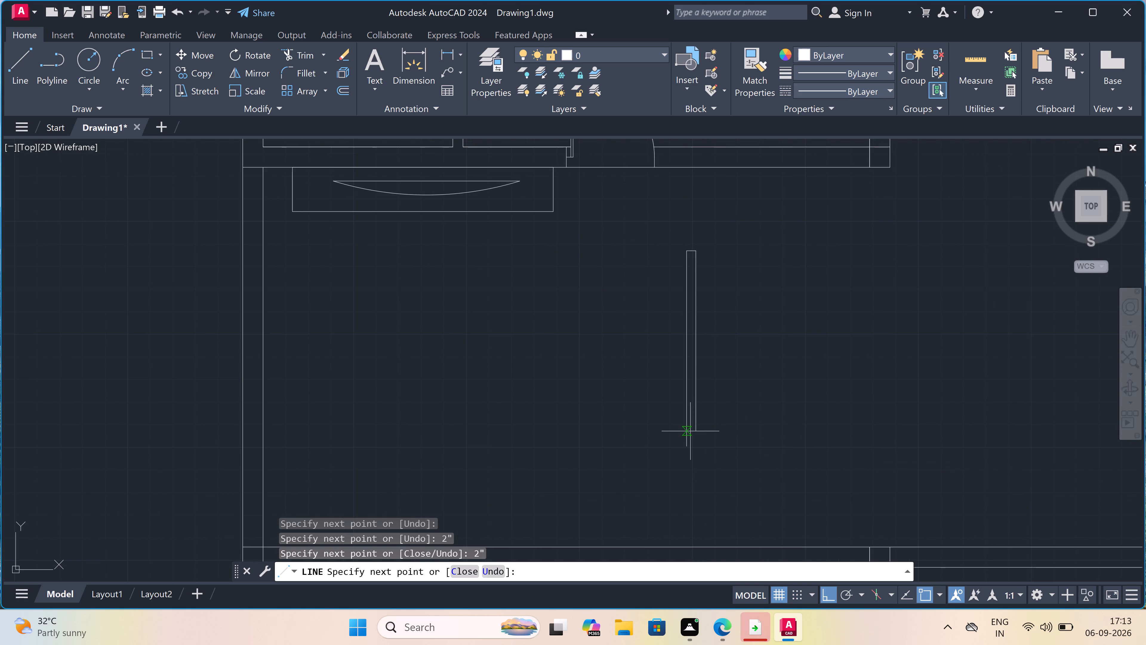
{"action": "scroll", "coordinate": [690, 431], "scroll_direction": "up", "scroll_amount": 2}
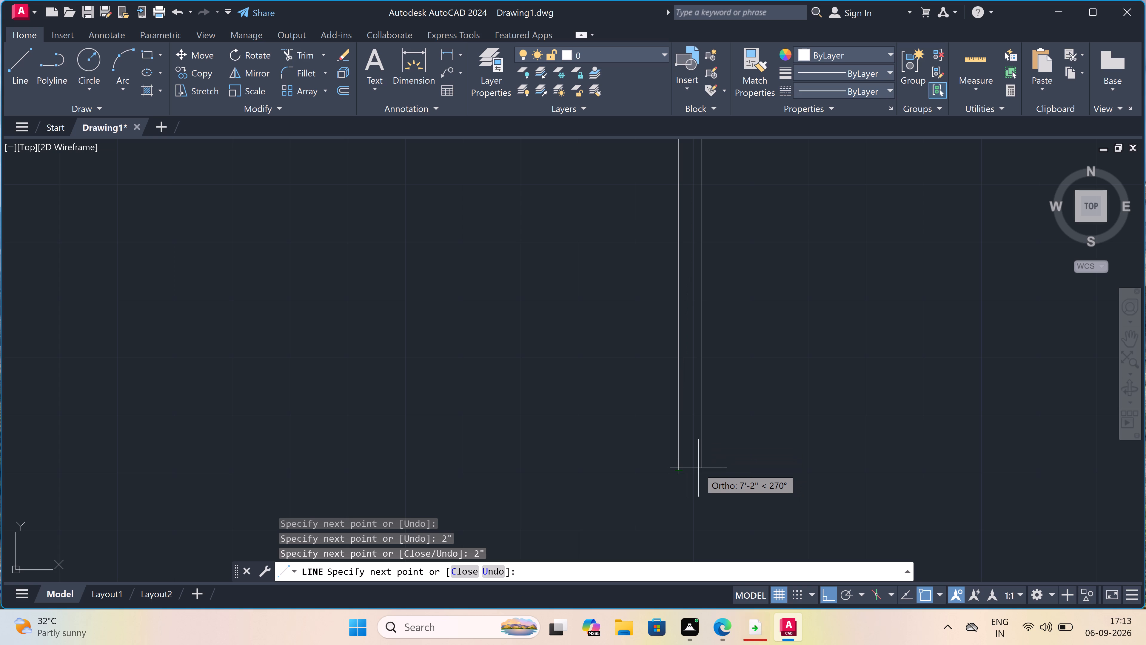
{"action": "left_click", "coordinate": [701, 470]}
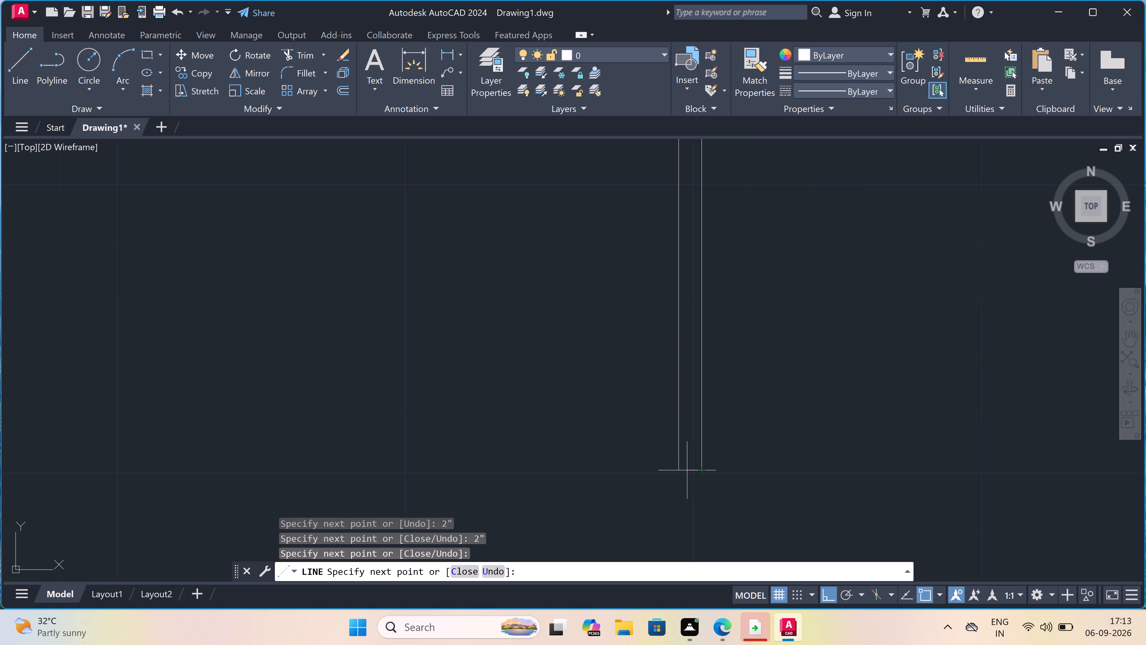
{"action": "left_click", "coordinate": [675, 470]}
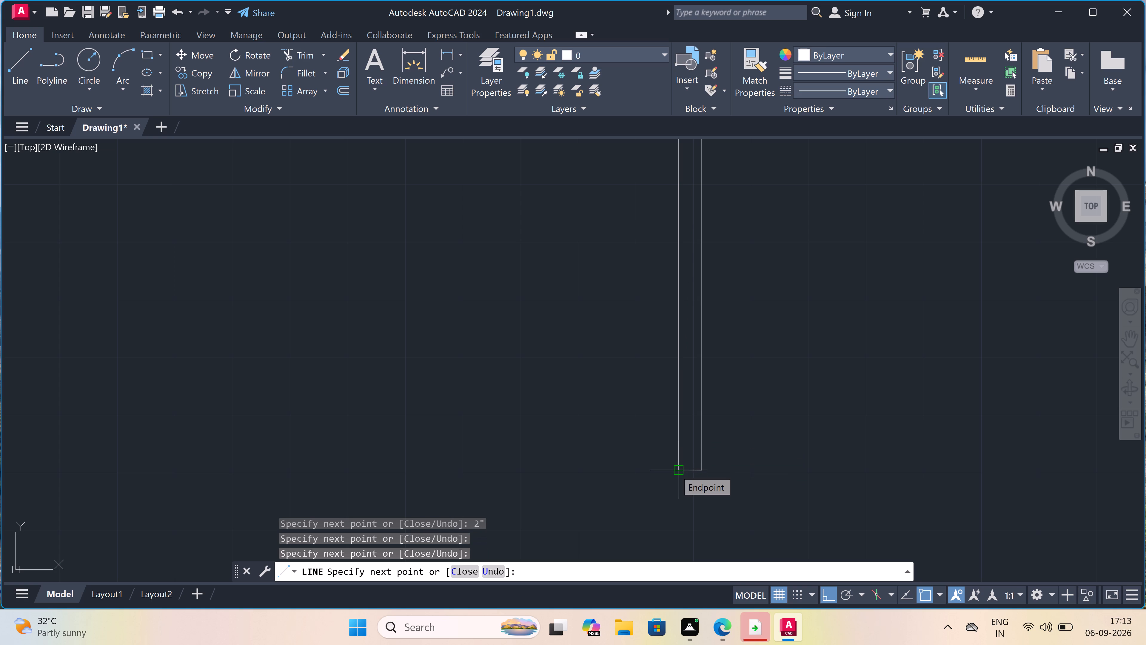
{"action": "key", "text": "Escape"}
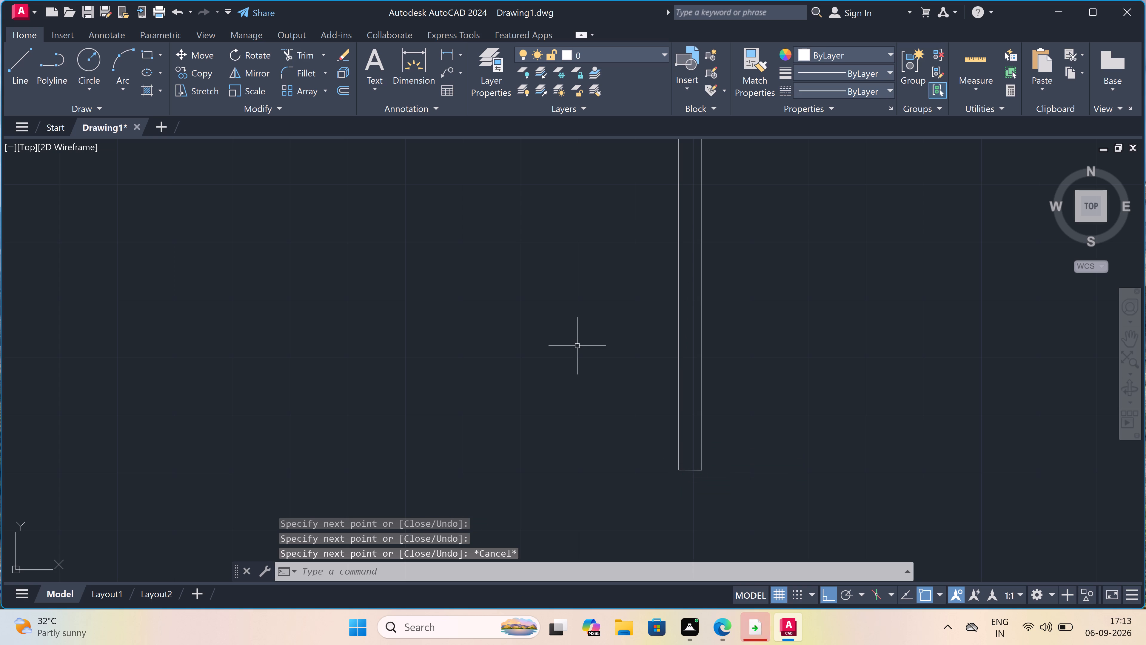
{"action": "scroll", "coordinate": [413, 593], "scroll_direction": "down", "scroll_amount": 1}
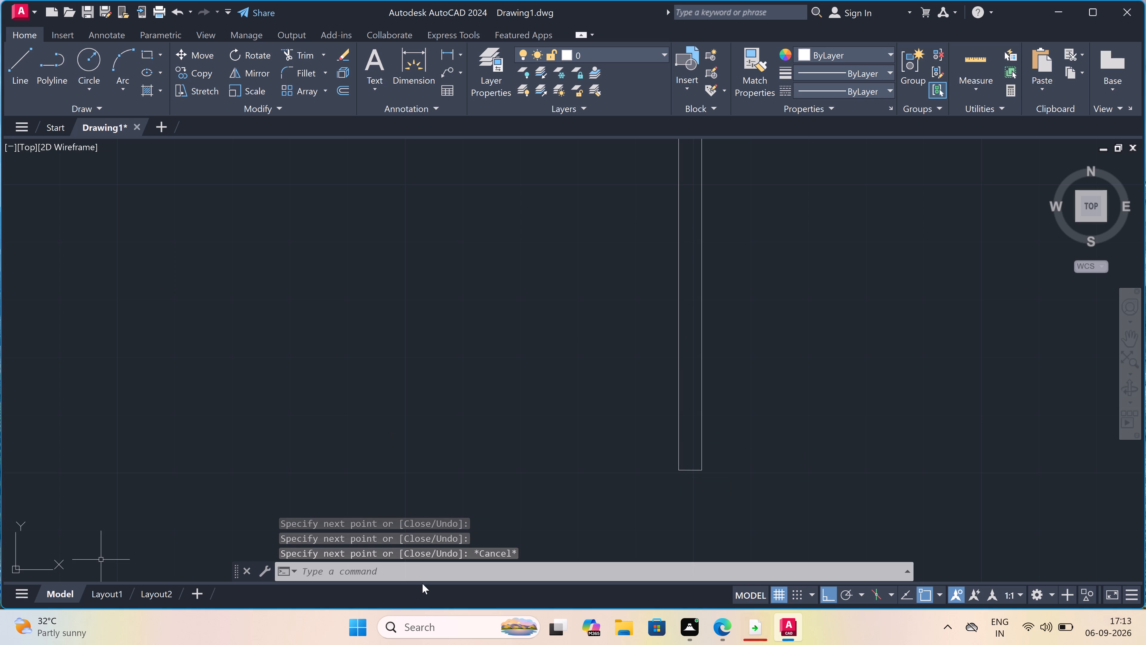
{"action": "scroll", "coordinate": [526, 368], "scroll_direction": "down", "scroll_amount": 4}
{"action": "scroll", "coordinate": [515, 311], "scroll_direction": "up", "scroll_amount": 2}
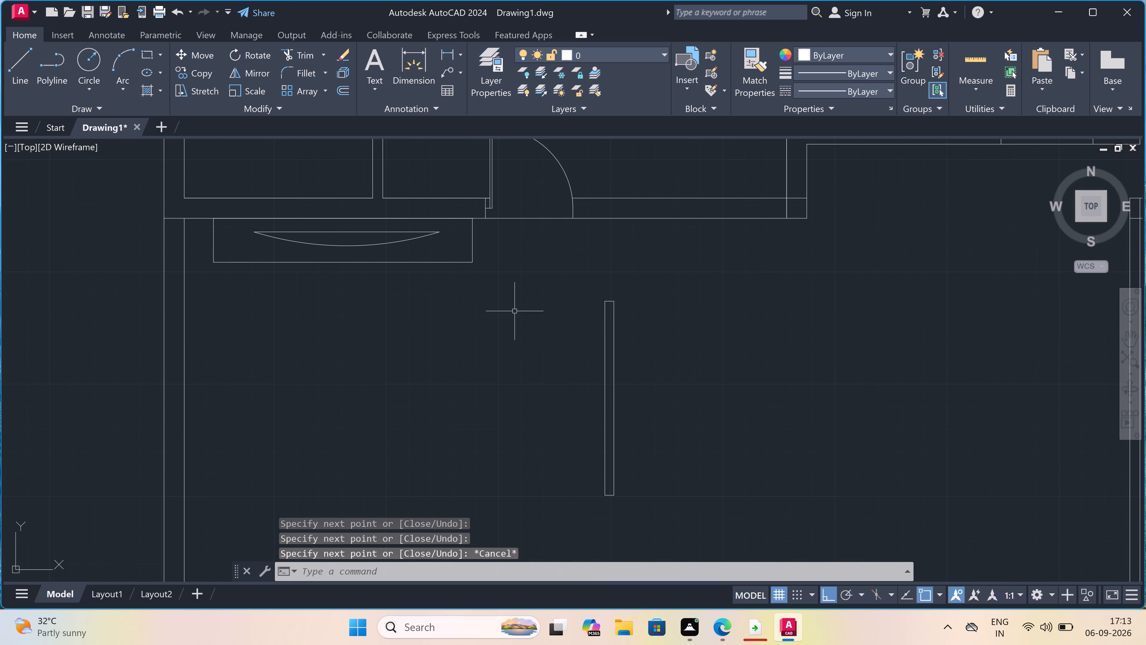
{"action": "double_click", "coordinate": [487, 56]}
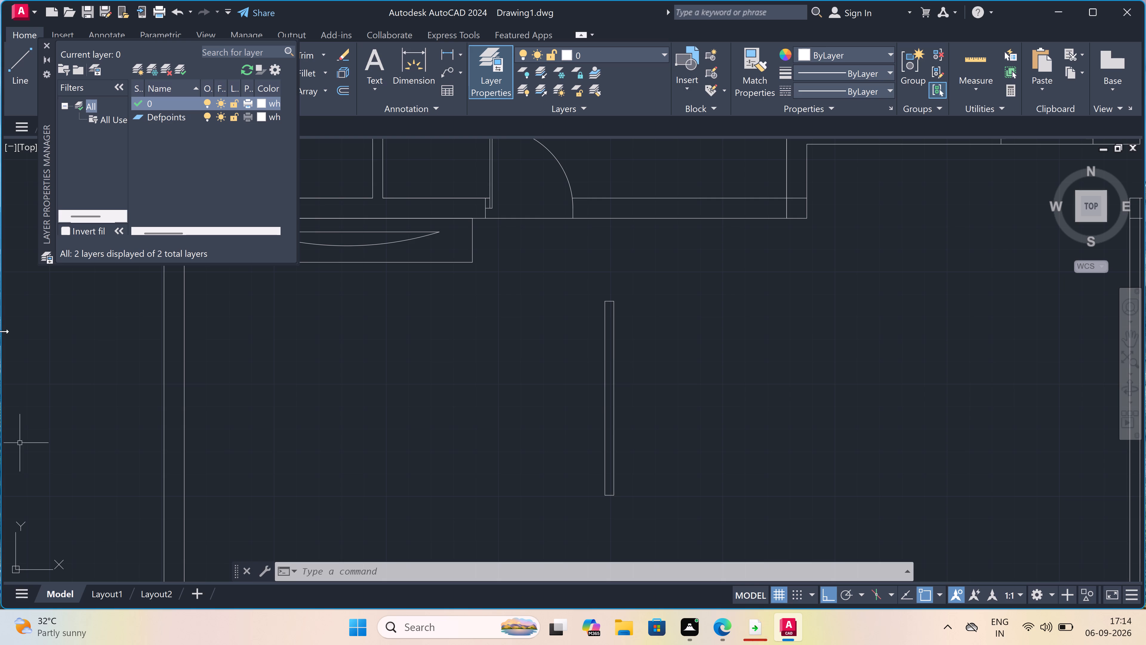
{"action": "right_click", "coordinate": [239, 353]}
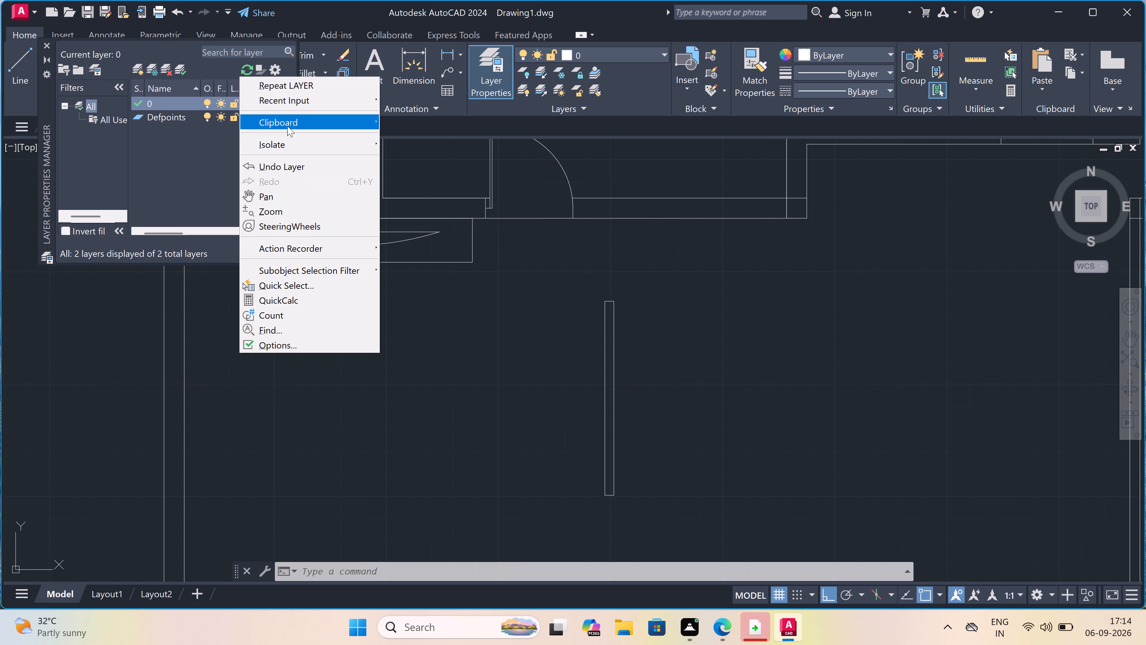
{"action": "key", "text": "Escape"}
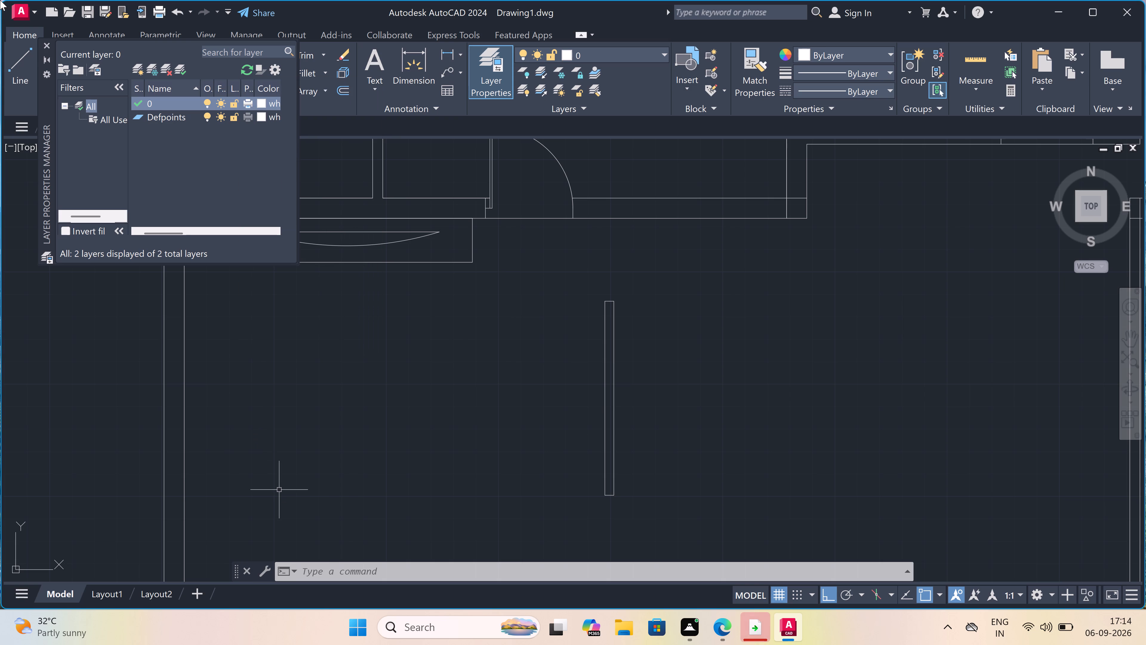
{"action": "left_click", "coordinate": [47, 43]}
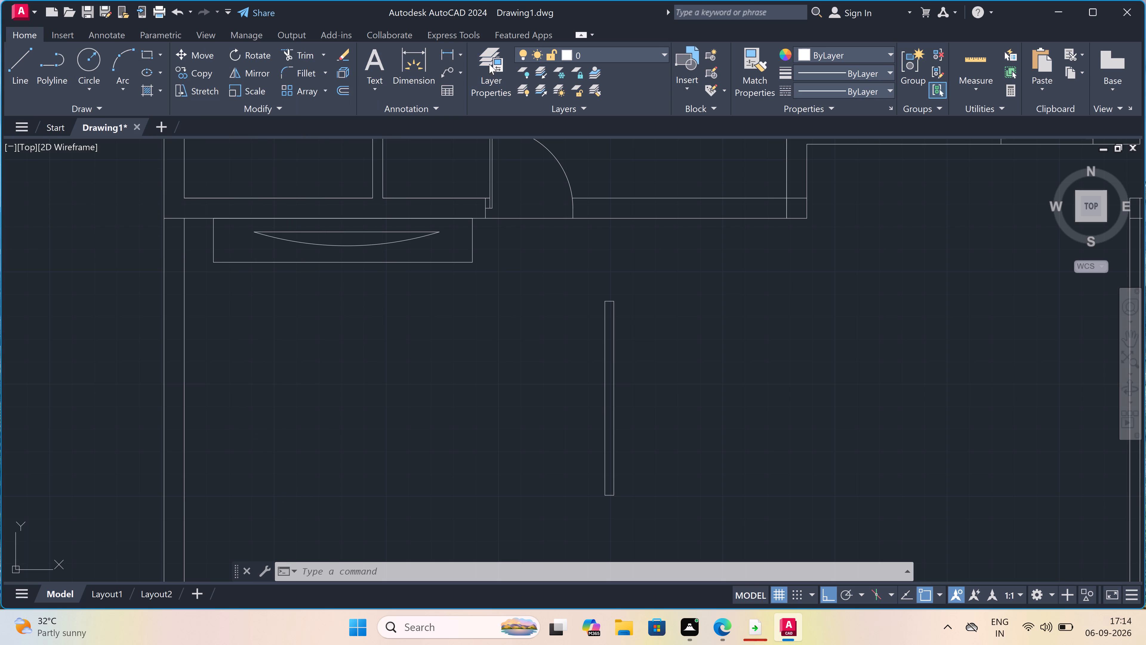
Create a new layer named line 1.
{"action": "double_click", "coordinate": [496, 57]}
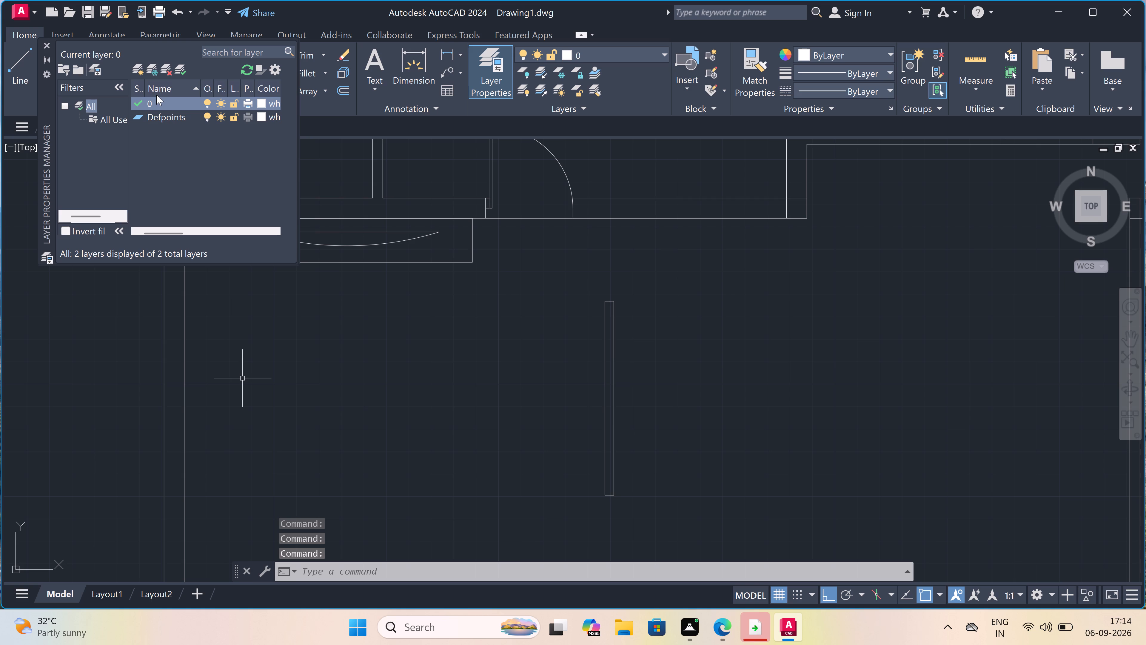
{"action": "double_click", "coordinate": [156, 95]}
{"action": "right_click", "coordinate": [155, 116]}
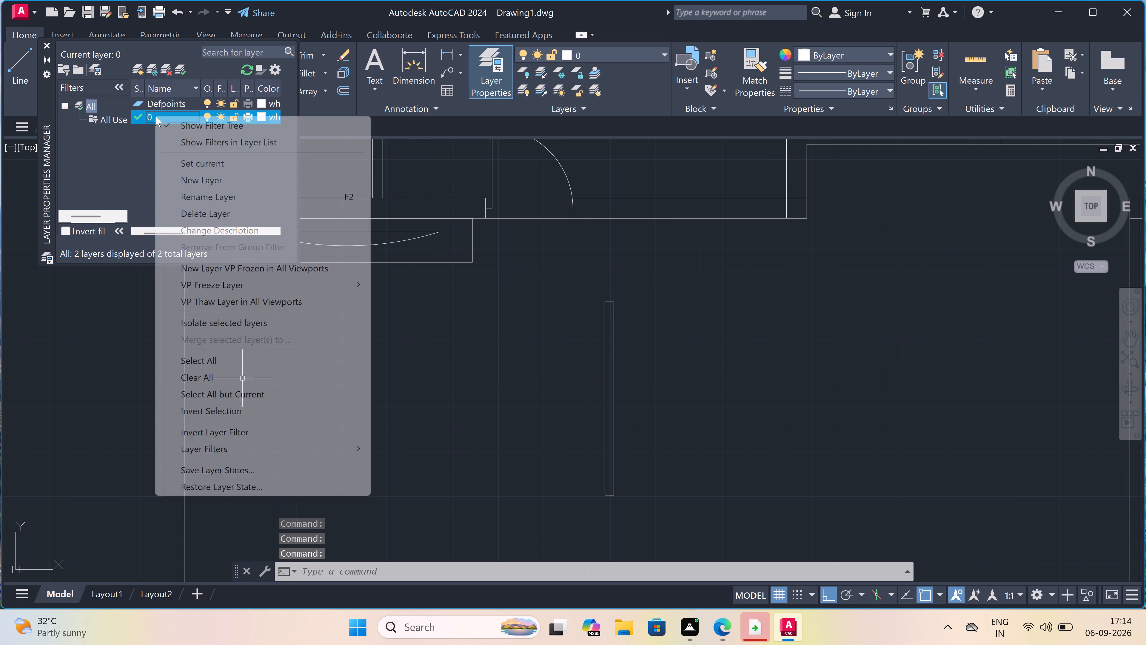
{"action": "left_click", "coordinate": [227, 174]}
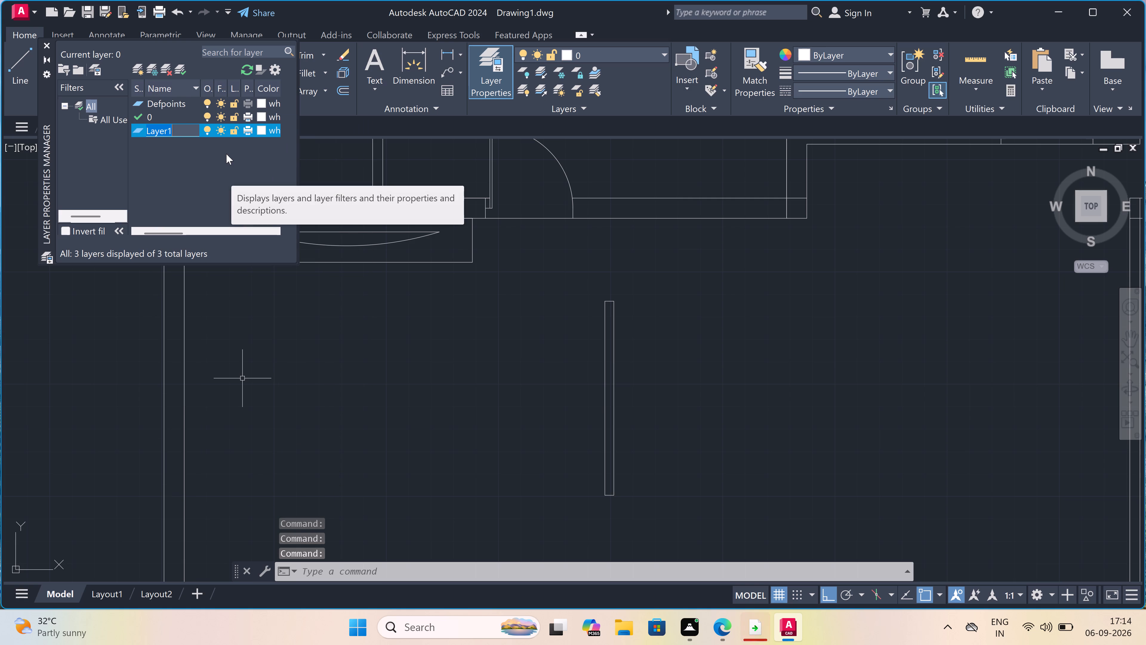
{"action": "key", "text": "BackSpace"}
{"action": "key", "text": "BackSpace"}
{"action": "key", "text": "BackSpace"}
{"action": "key", "text": "BackSpace"}
{"action": "key", "text": "BackSpace"}
{"action": "type", "text": "line 1"}
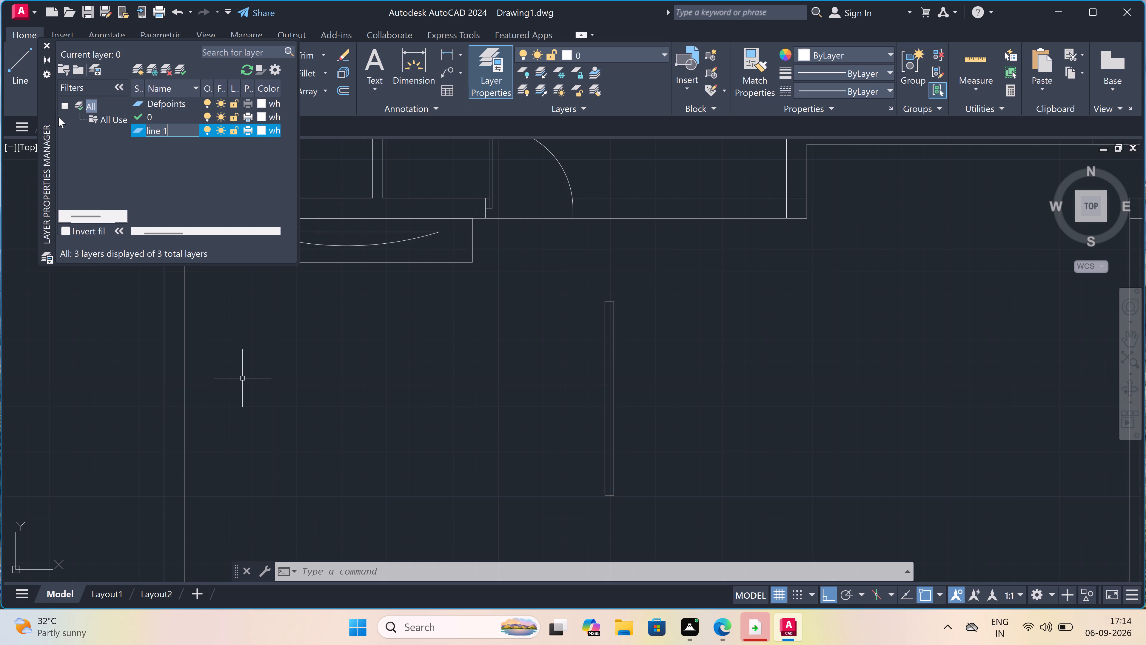
{"action": "left_click_drag", "start_coordinate": [233, 168], "coordinate": [334, 164]}
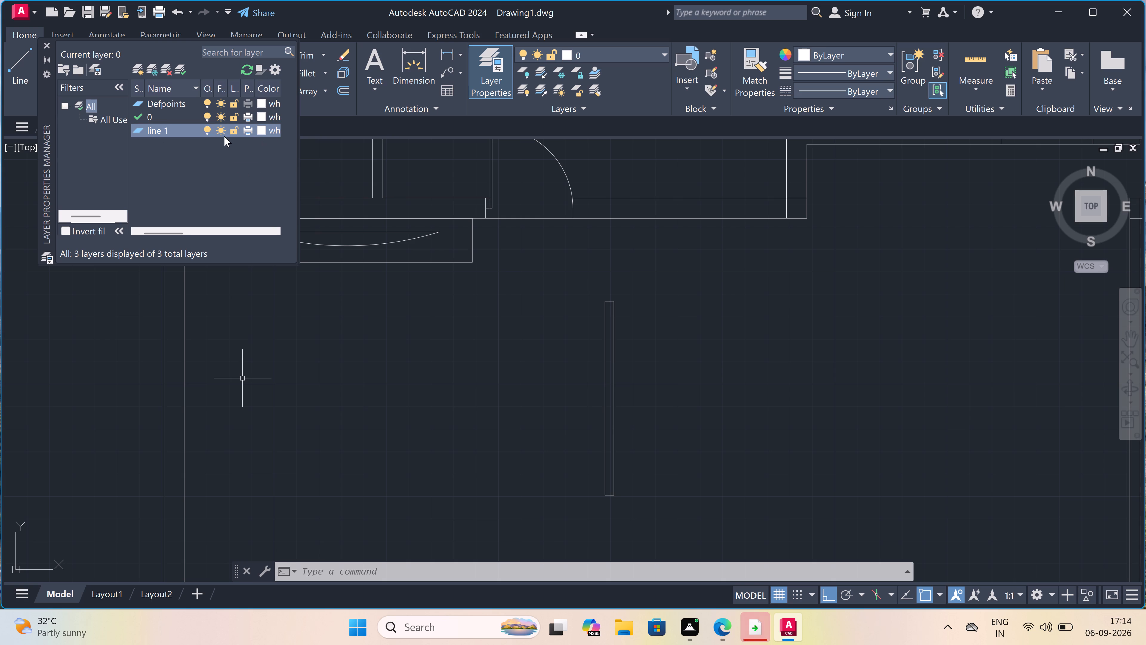
Set the line 1 layer's color to blue, index color 160.
{"action": "triple_click", "coordinate": [263, 131]}
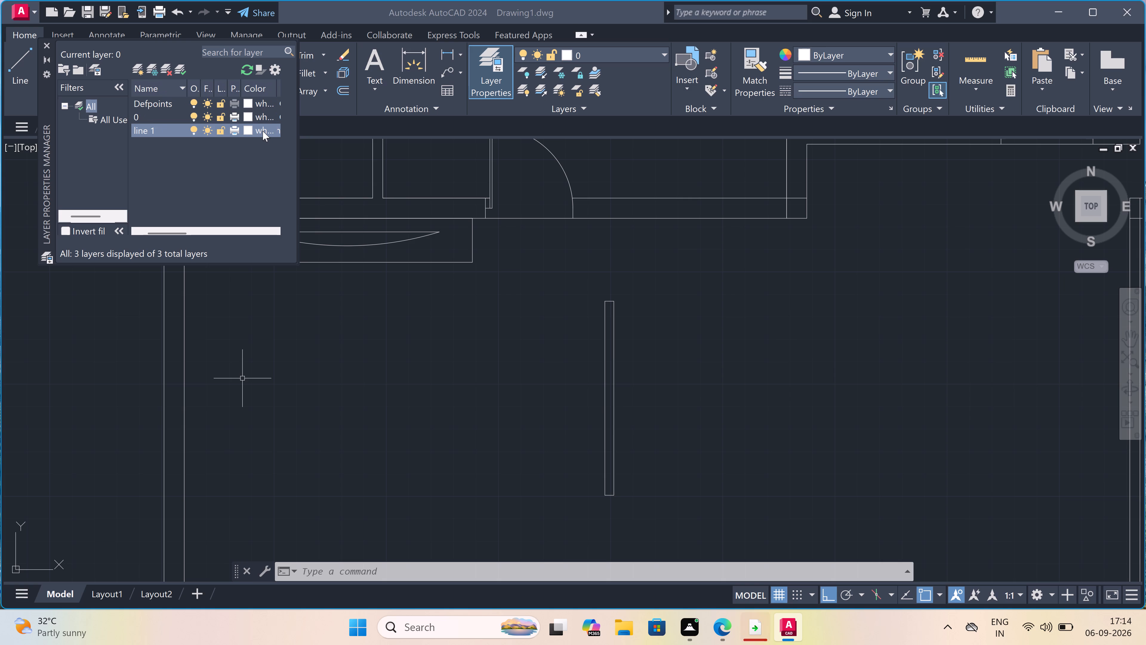
{"action": "left_click", "coordinate": [599, 265]}
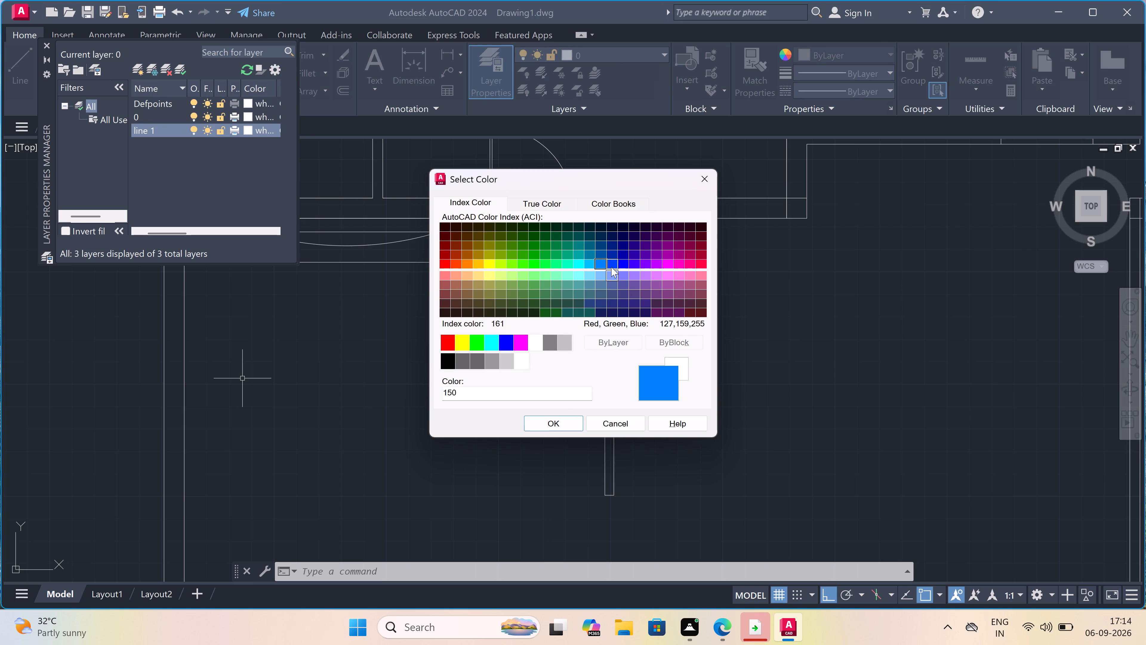
{"action": "left_click", "coordinate": [611, 267]}
{"action": "left_click", "coordinate": [543, 423]}
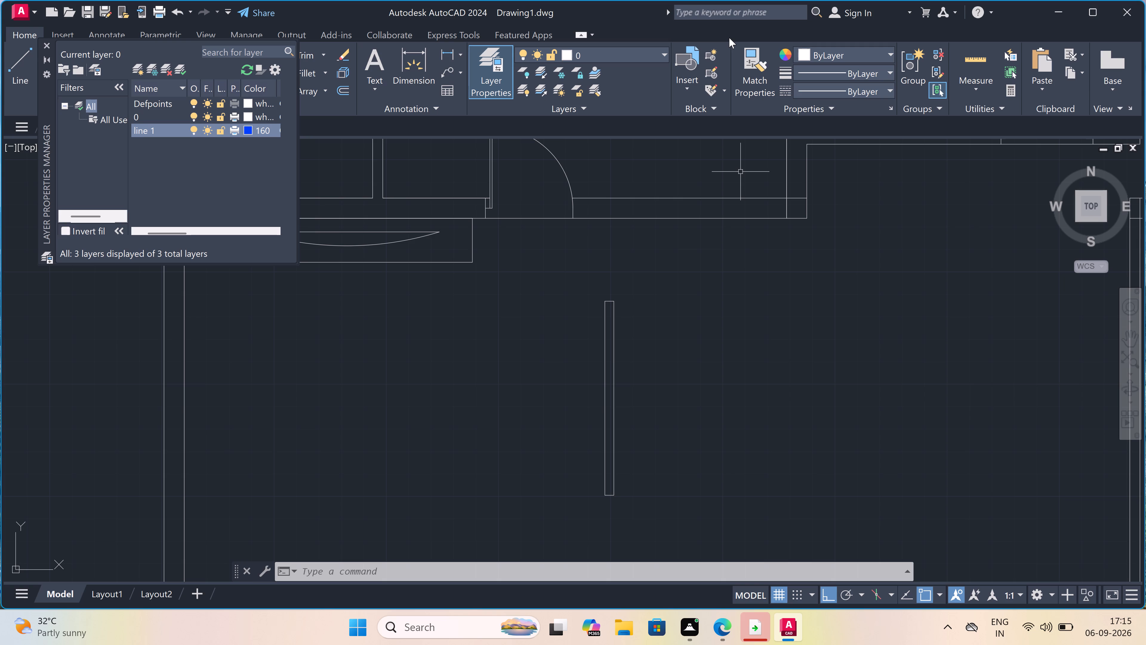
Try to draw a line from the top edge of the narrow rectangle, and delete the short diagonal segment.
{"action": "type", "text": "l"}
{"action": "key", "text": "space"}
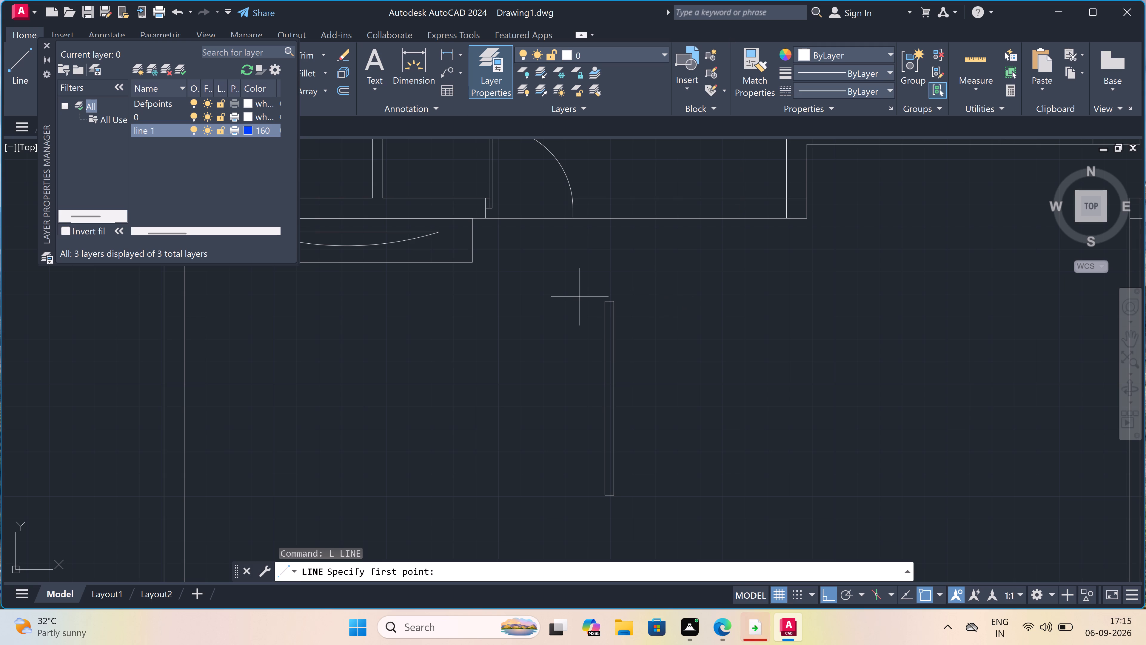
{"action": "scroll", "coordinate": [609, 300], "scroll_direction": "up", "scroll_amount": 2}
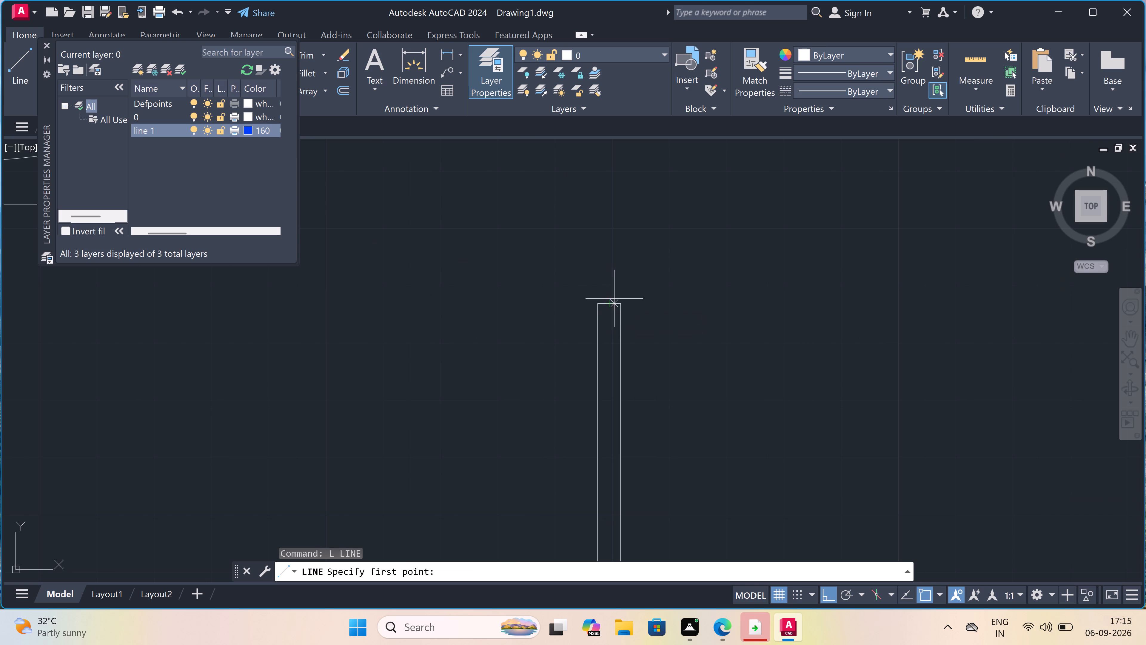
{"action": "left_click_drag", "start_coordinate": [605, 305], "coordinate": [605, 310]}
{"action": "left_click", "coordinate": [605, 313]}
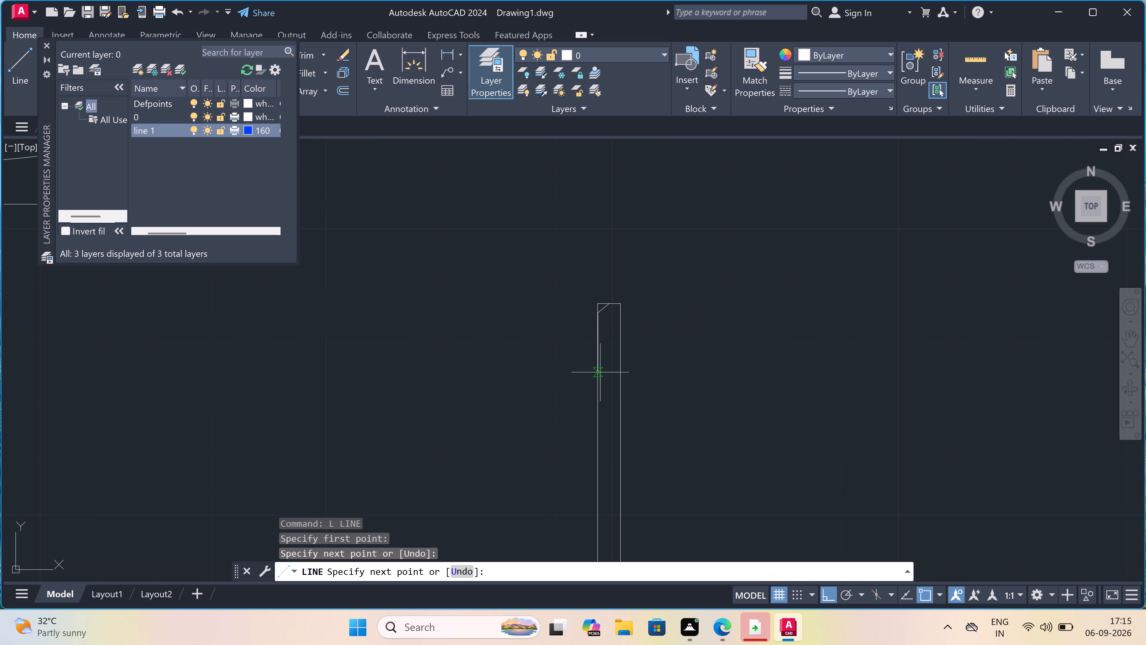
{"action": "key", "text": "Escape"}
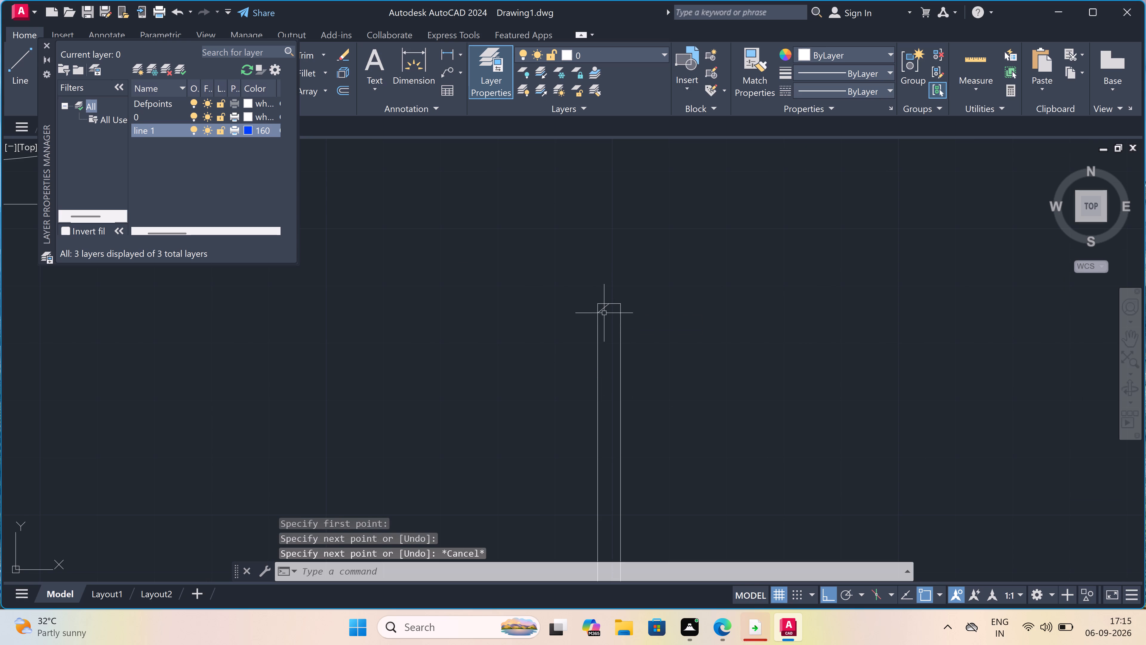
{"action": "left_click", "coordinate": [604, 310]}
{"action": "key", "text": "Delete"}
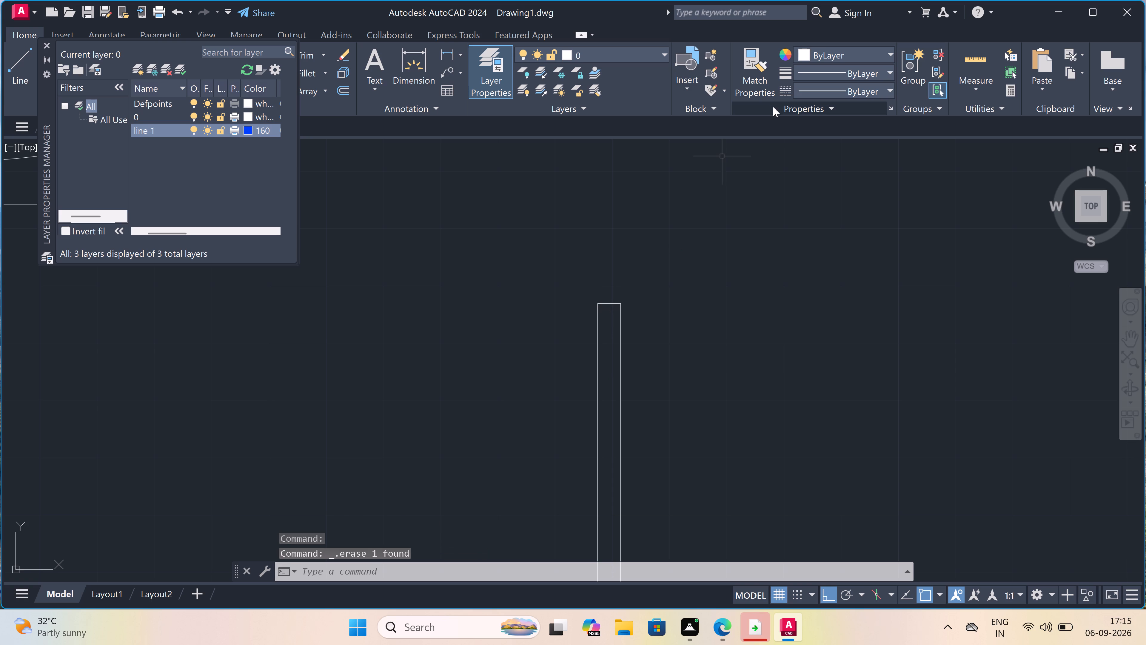
Close the layer manager and make line 1 the current layer.
{"action": "double_click", "coordinate": [46, 43]}
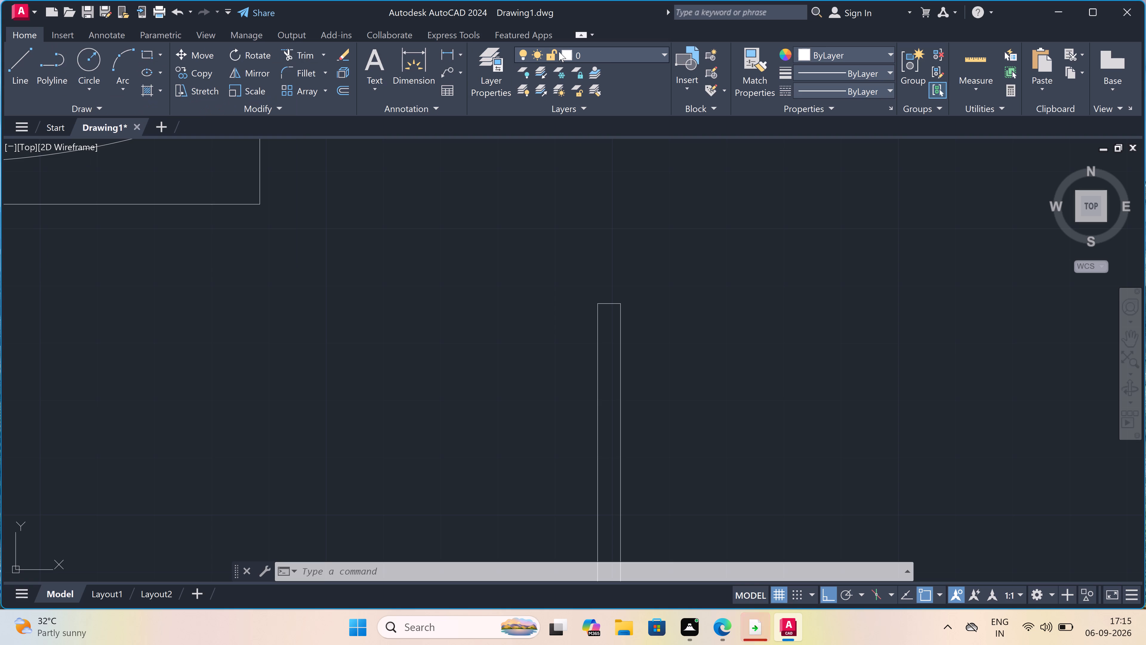
{"action": "double_click", "coordinate": [559, 51]}
{"action": "left_click", "coordinate": [587, 50]}
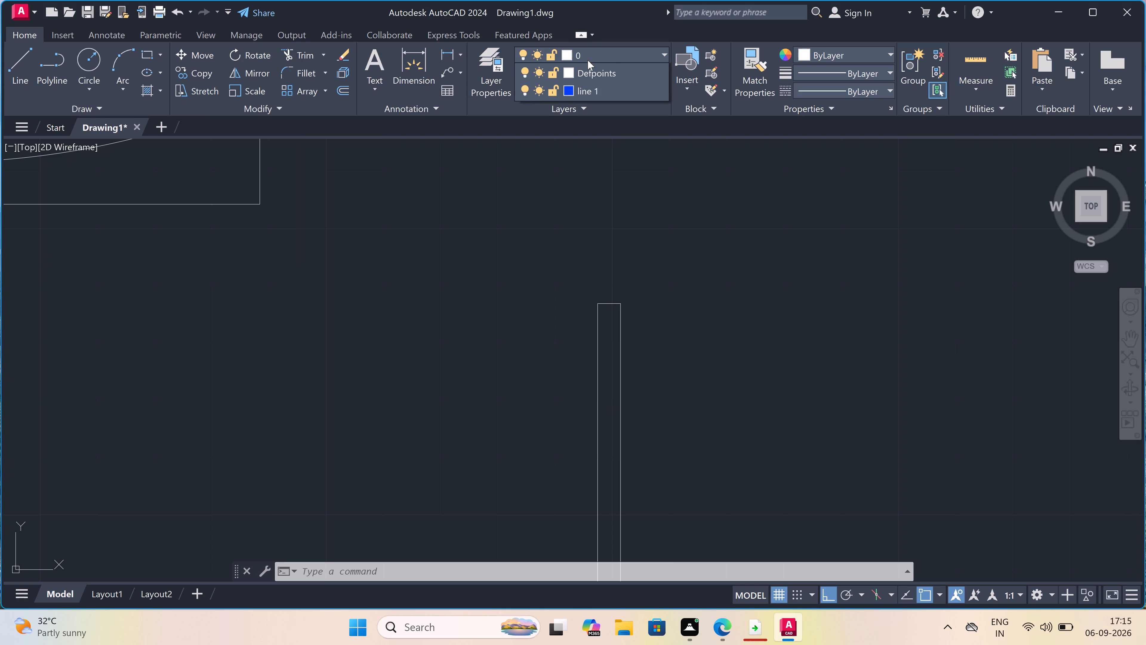
{"action": "left_click", "coordinate": [583, 104]}
Draw a vertical centre line through the narrow partition from its top edge midpoint to its bottom edge midpoint, on layer line 1.
{"action": "scroll", "coordinate": [577, 181], "scroll_direction": "down", "scroll_amount": 3}
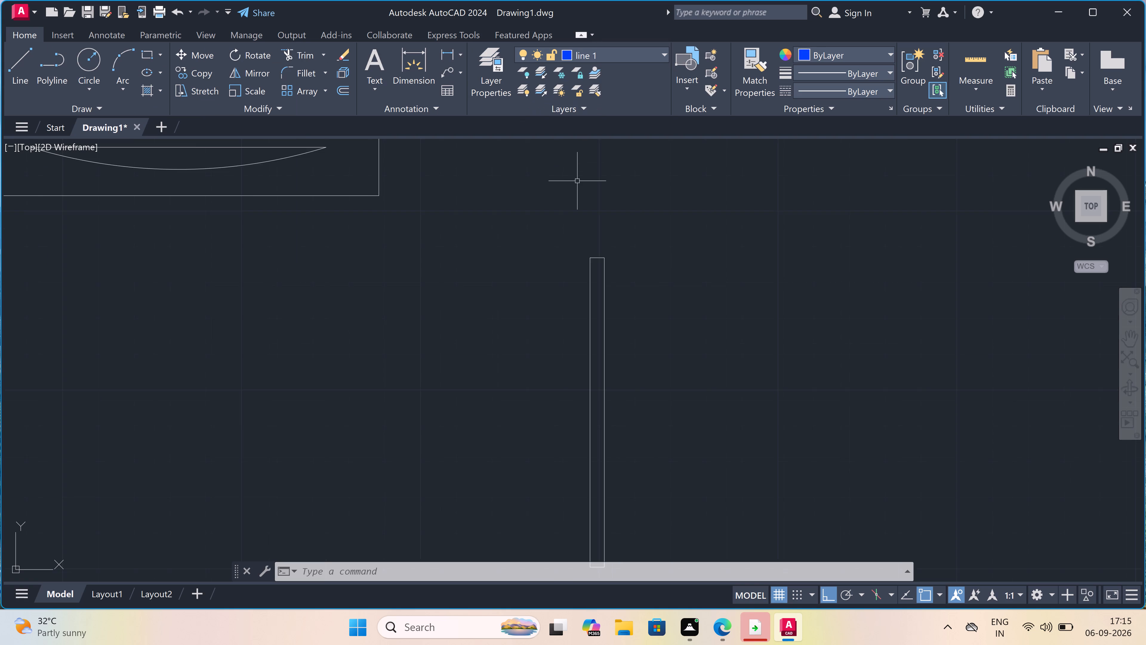
{"action": "scroll", "coordinate": [575, 270], "scroll_direction": "up", "scroll_amount": 2}
{"action": "scroll", "coordinate": [574, 272], "scroll_direction": "down", "scroll_amount": 1}
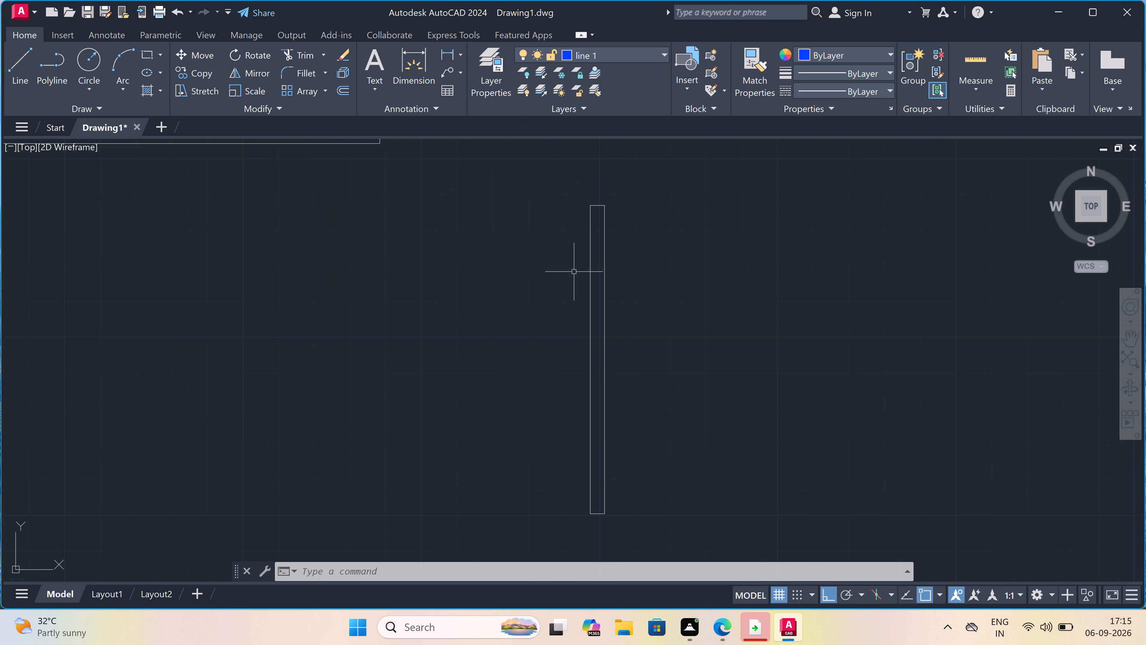
{"action": "type", "text": "l"}
{"action": "key", "text": "space"}
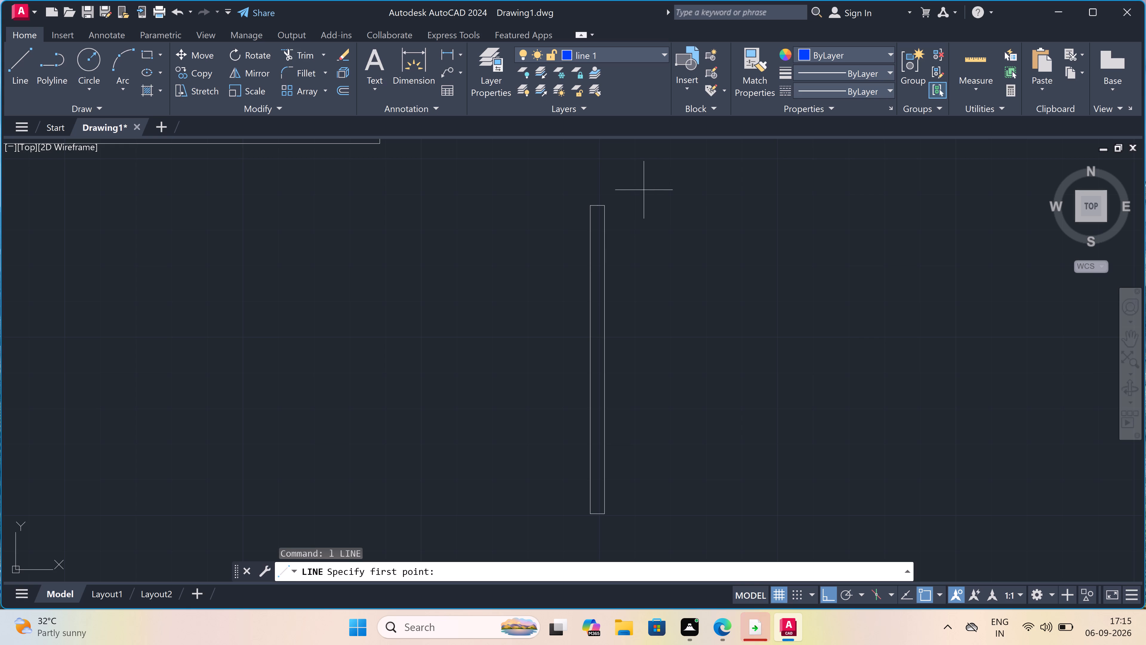
{"action": "left_click", "coordinate": [599, 207]}
{"action": "left_click_drag", "start_coordinate": [599, 207], "coordinate": [599, 214]}
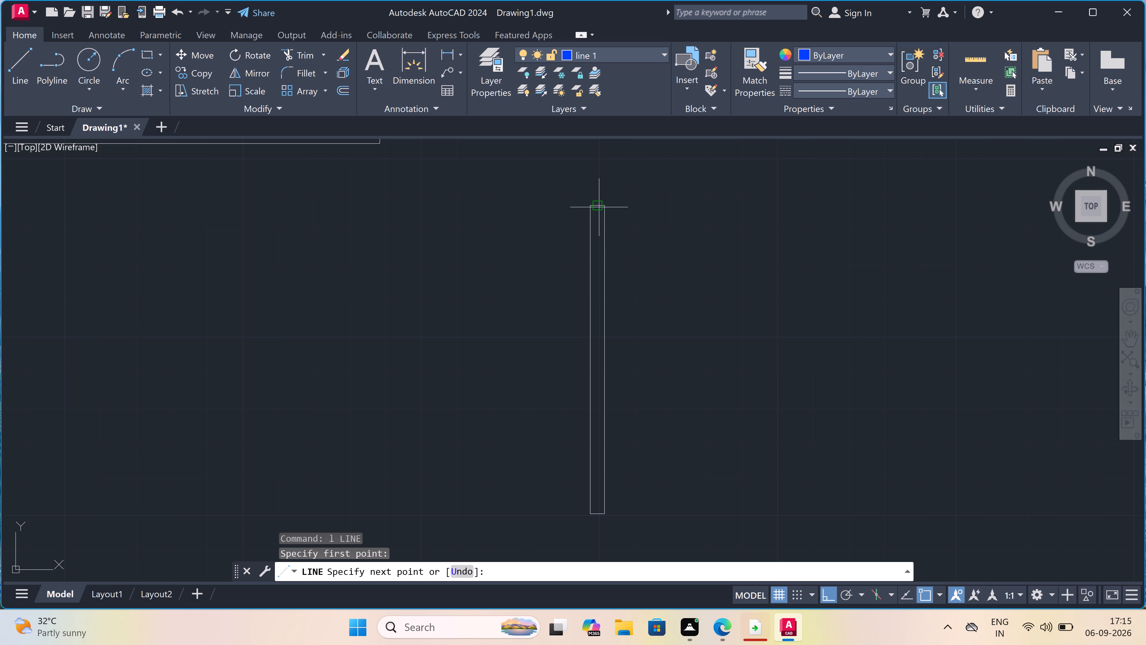
{"action": "scroll", "coordinate": [598, 522], "scroll_direction": "up", "scroll_amount": 1}
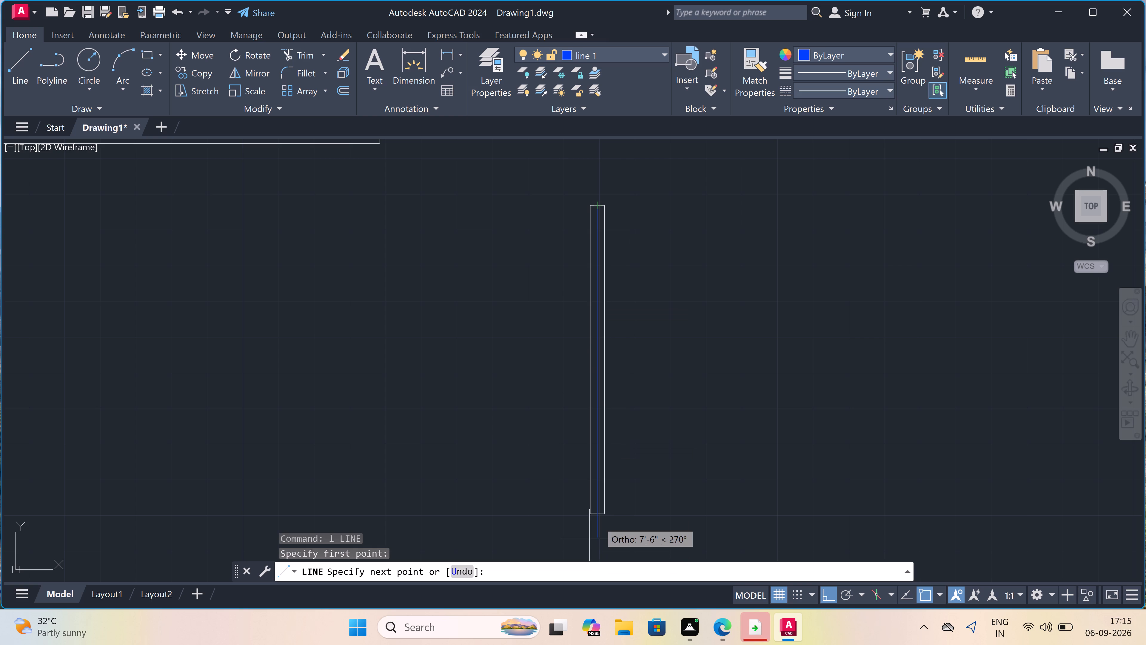
{"action": "scroll", "coordinate": [598, 522], "scroll_direction": "up", "scroll_amount": 4}
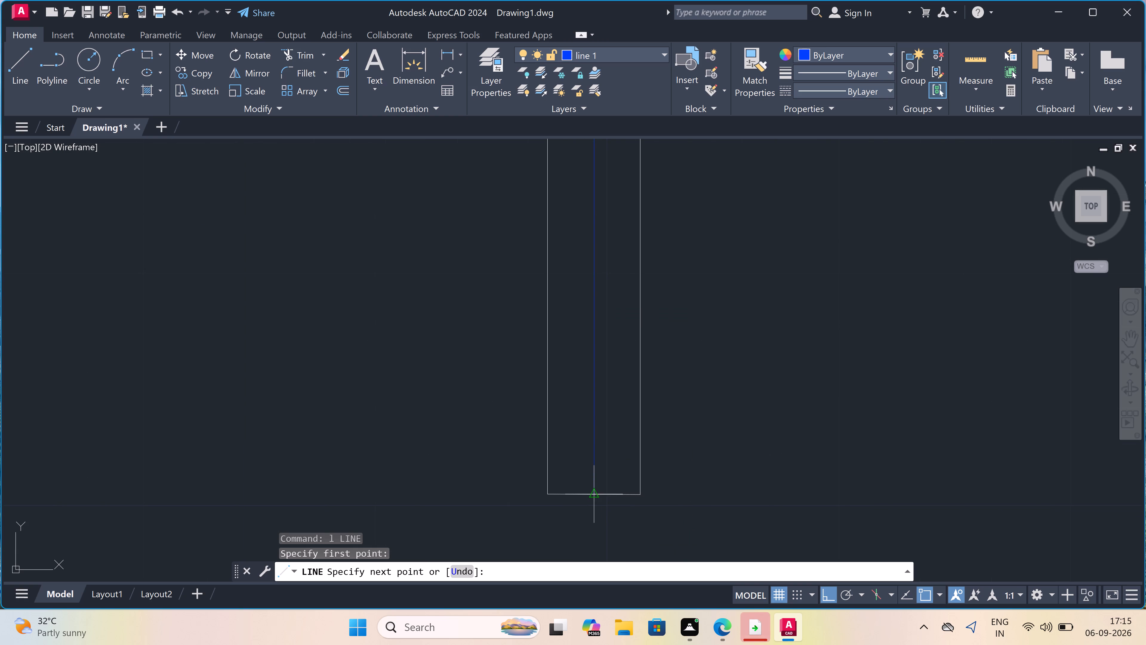
{"action": "left_click_drag", "start_coordinate": [593, 491], "coordinate": [590, 491]}
{"action": "key", "text": "Escape"}
{"action": "scroll", "coordinate": [590, 491], "scroll_direction": "down", "scroll_amount": 6}
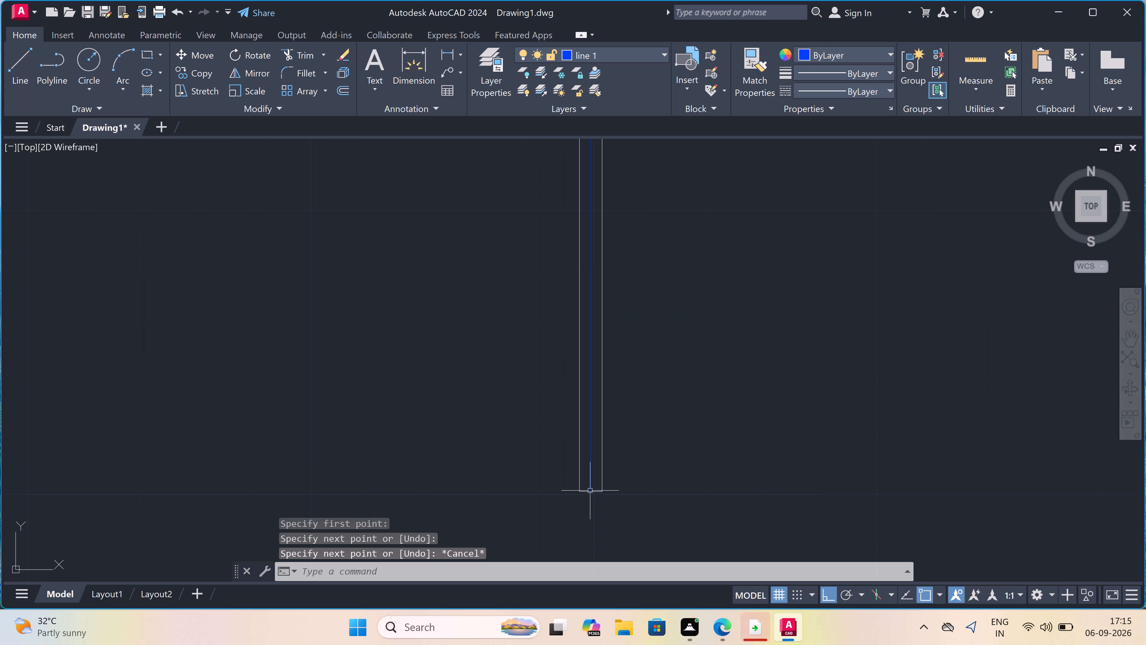
{"action": "scroll", "coordinate": [590, 491], "scroll_direction": "down", "scroll_amount": 3}
{"action": "scroll", "coordinate": [621, 468], "scroll_direction": "down", "scroll_amount": 2}
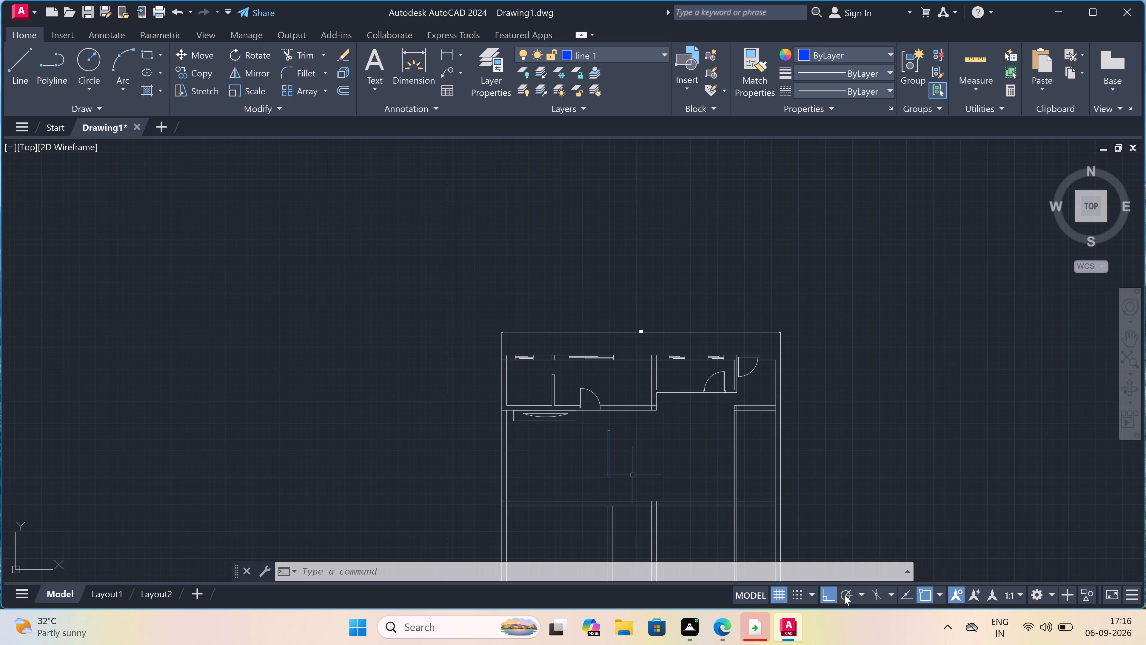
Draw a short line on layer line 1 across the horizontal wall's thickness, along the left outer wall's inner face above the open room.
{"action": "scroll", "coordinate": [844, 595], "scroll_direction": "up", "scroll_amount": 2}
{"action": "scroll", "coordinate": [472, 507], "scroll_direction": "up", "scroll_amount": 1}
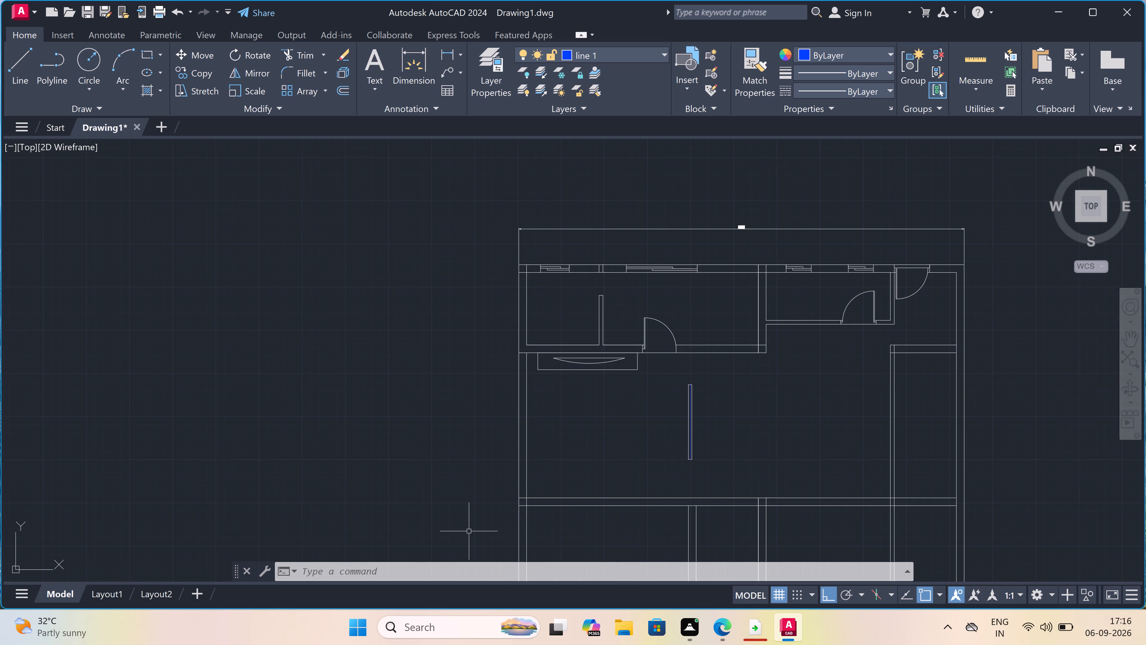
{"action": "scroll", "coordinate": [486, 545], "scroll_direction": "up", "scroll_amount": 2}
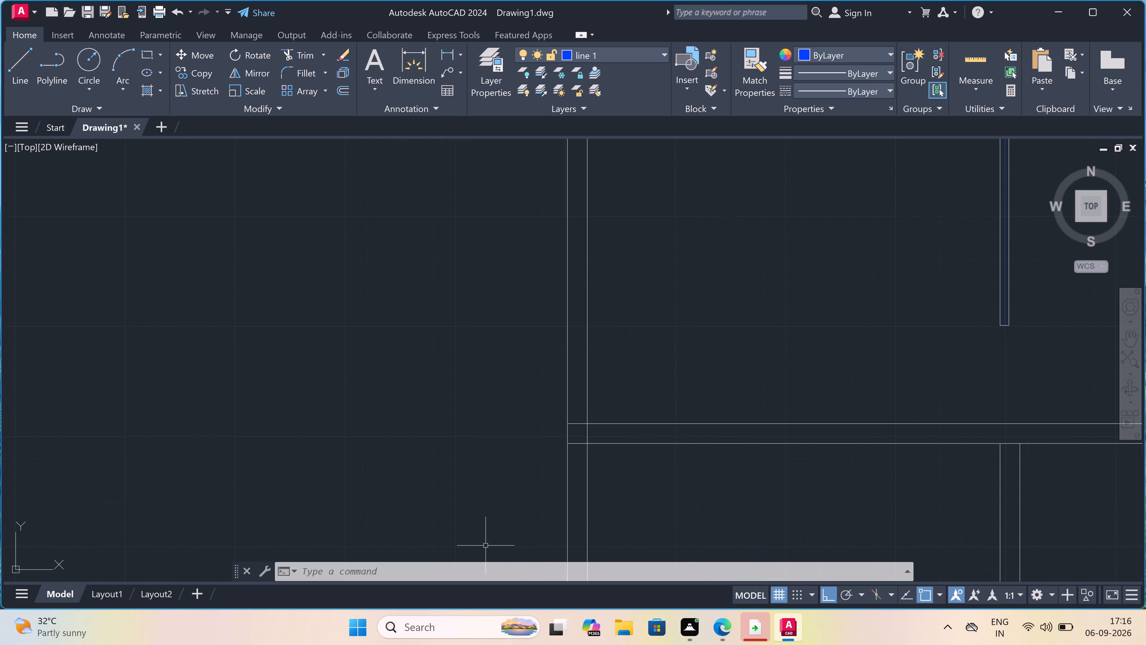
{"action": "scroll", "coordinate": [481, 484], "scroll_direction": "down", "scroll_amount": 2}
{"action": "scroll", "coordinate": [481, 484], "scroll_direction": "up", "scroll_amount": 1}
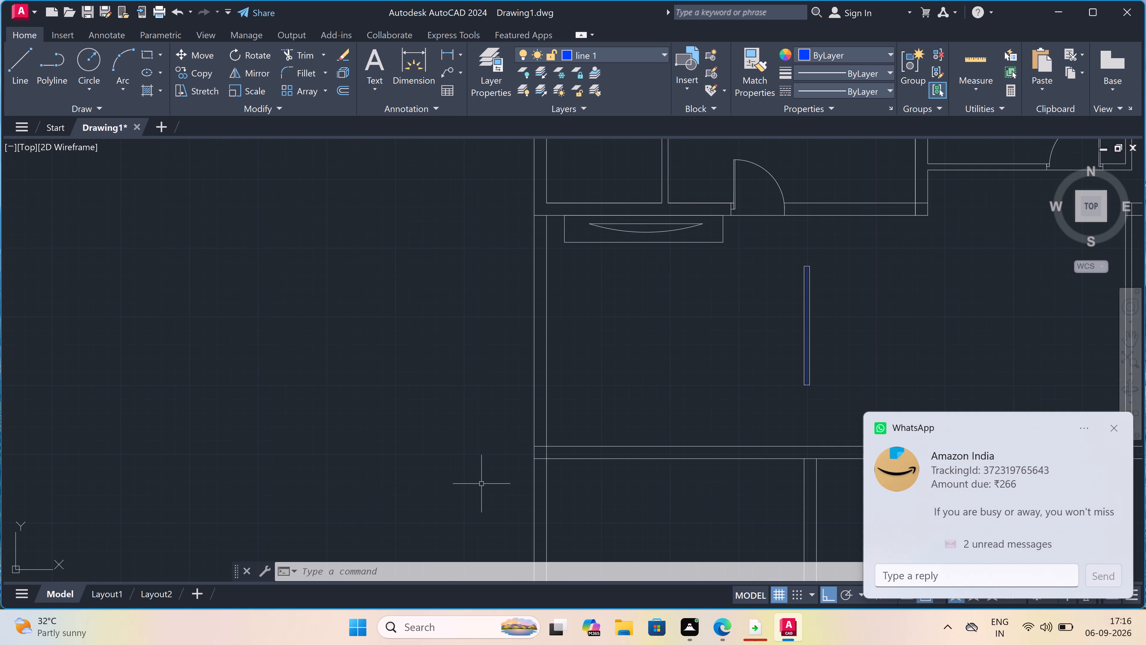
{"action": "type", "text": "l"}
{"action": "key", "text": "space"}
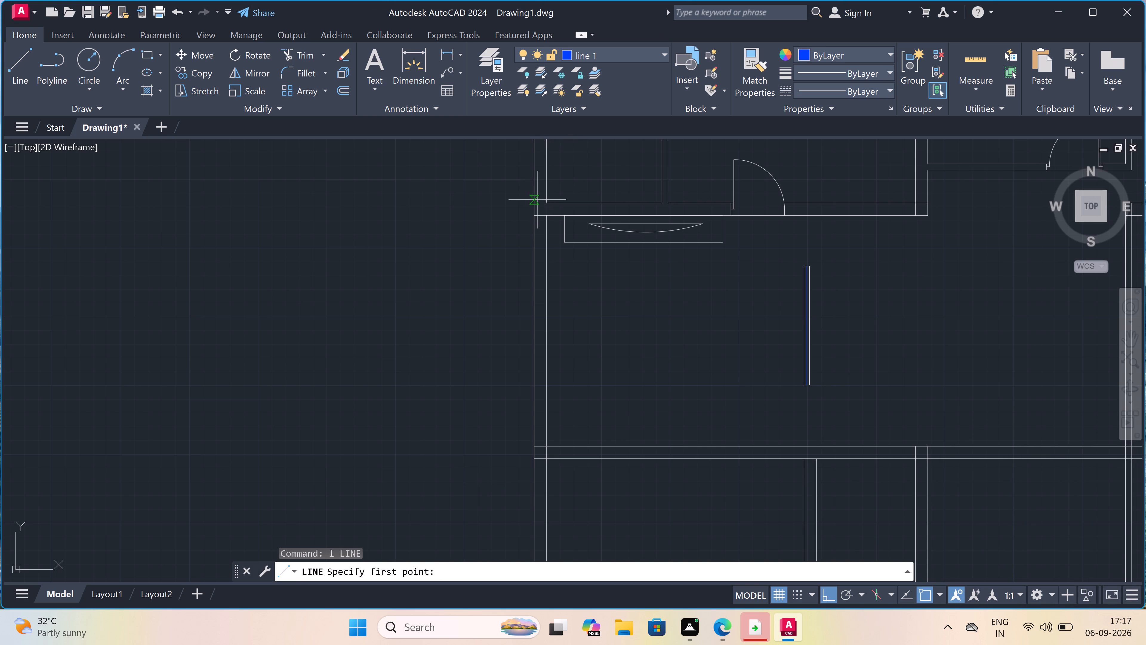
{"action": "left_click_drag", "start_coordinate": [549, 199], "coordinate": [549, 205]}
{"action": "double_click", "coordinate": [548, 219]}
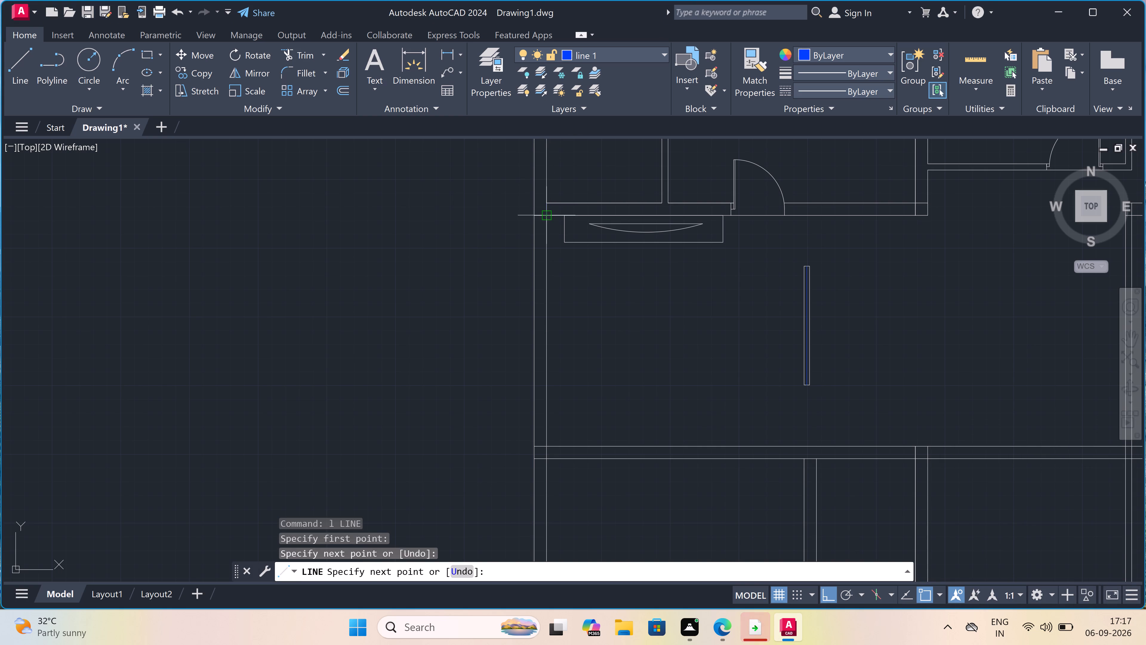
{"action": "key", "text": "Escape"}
Trim the horizontal wall line's stub inside the left outer wall and the short blue line at the same junction.
{"action": "type", "text": "tr"}
{"action": "key", "text": "space"}
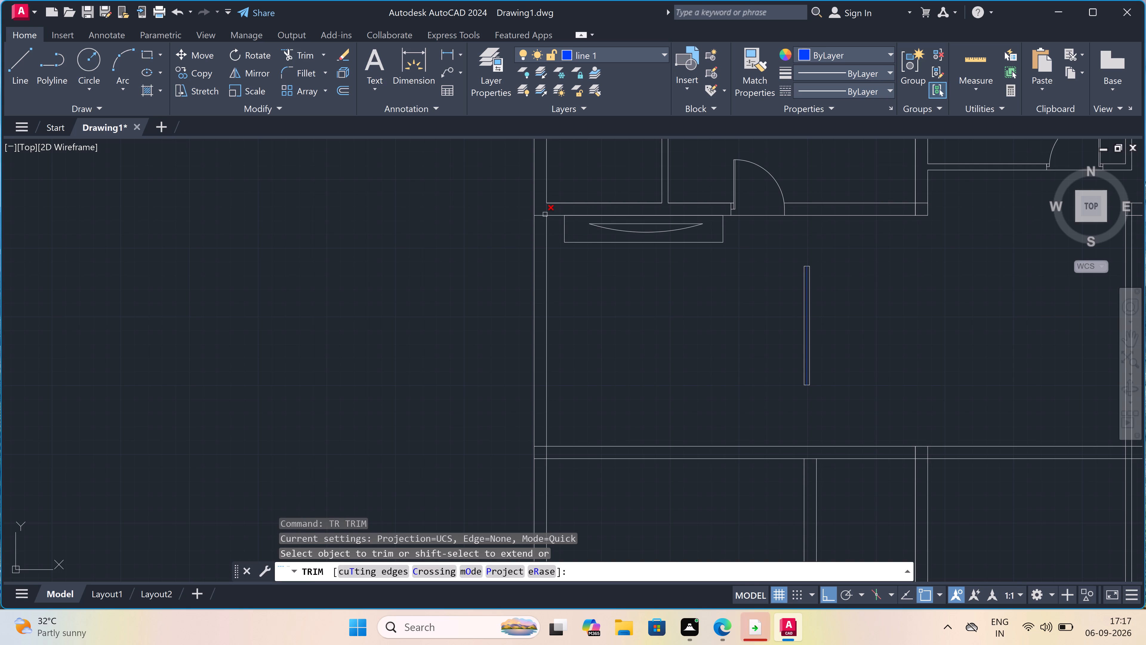
{"action": "left_click", "coordinate": [541, 214]}
{"action": "double_click", "coordinate": [548, 212]}
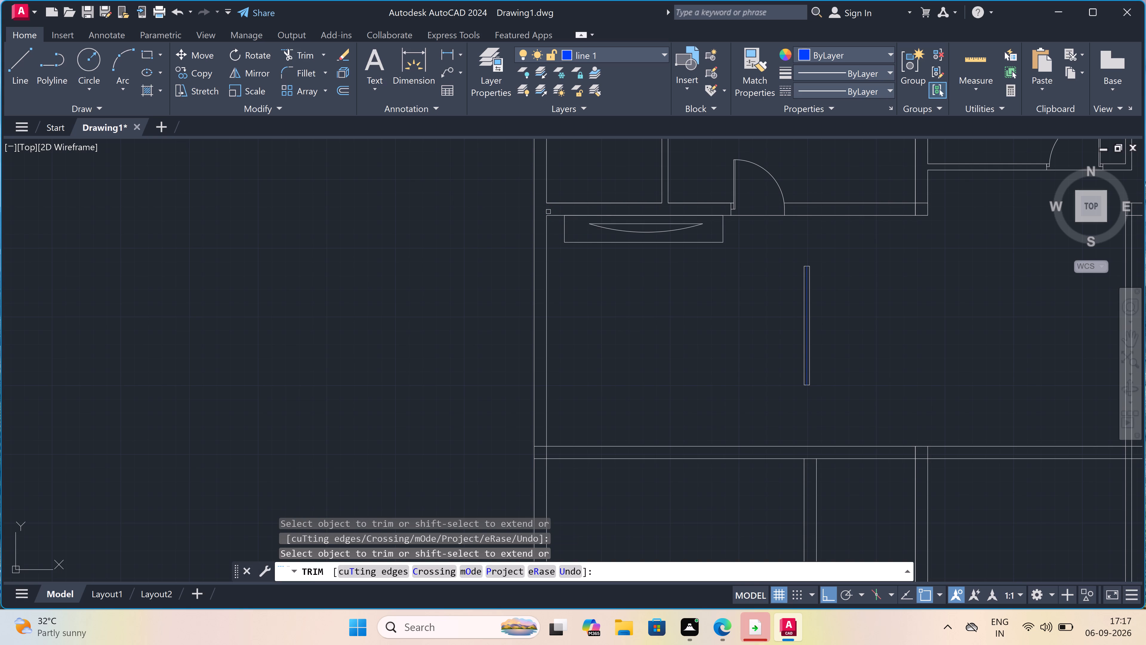
Make layer 0 current and draw a short line closing the left outer wall's inner face across the horizontal wall's thickness.
{"action": "left_click", "coordinate": [602, 56]}
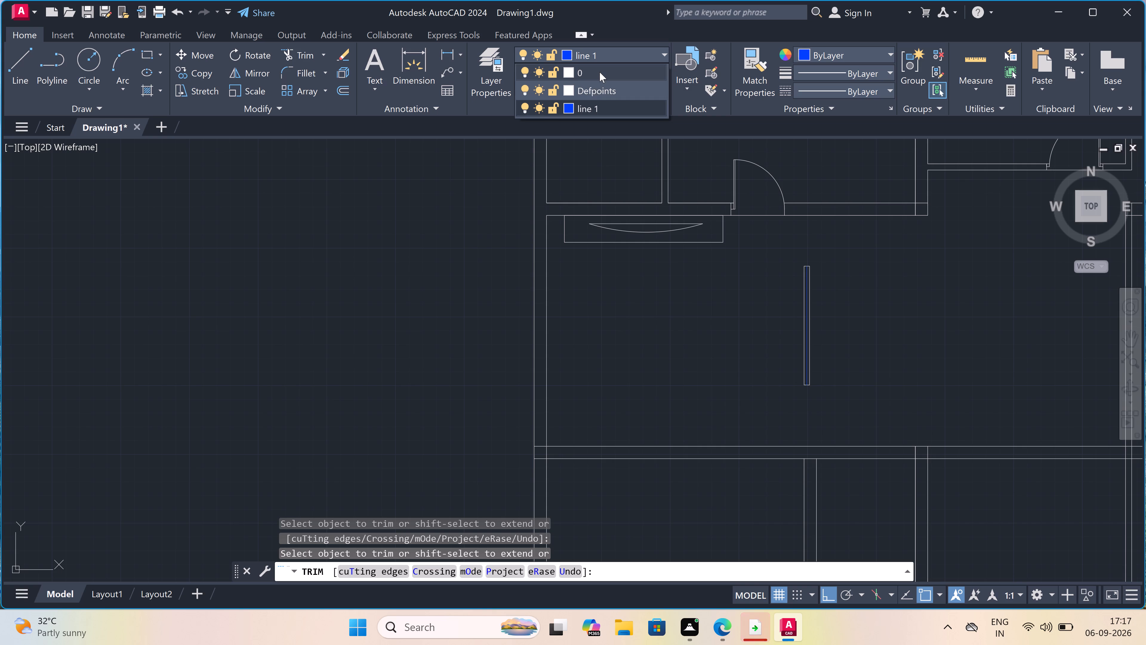
{"action": "left_click", "coordinate": [600, 72]}
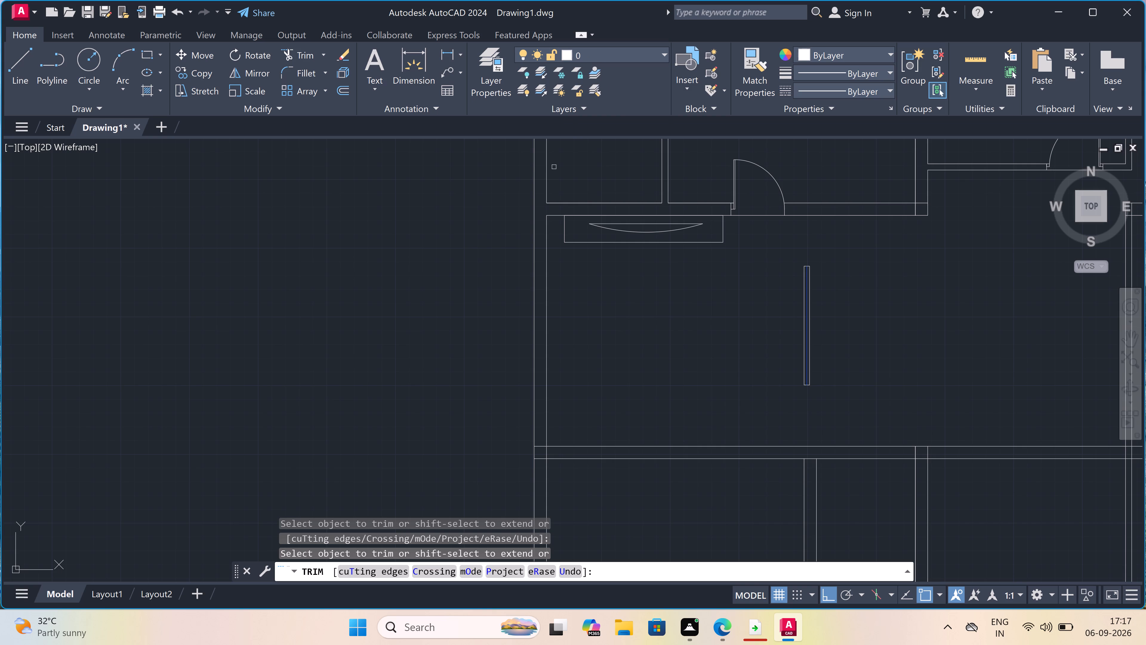
{"action": "key", "text": "Escape"}
{"action": "type", "text": "l"}
{"action": "key", "text": "space"}
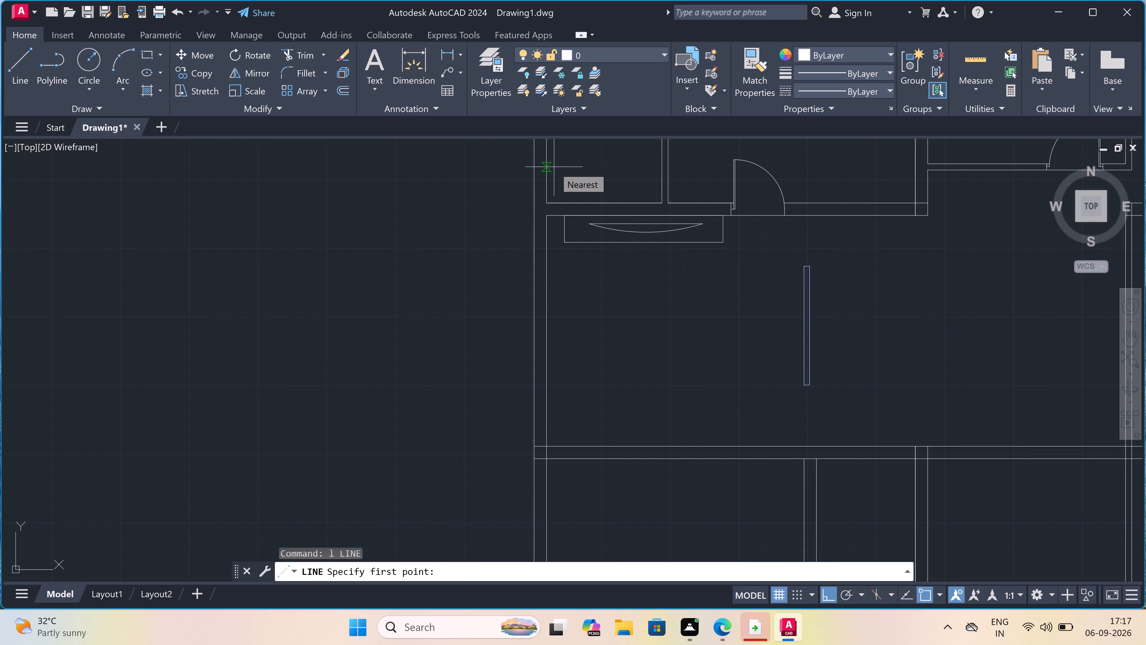
{"action": "left_click", "coordinate": [549, 202]}
{"action": "left_click", "coordinate": [548, 217]}
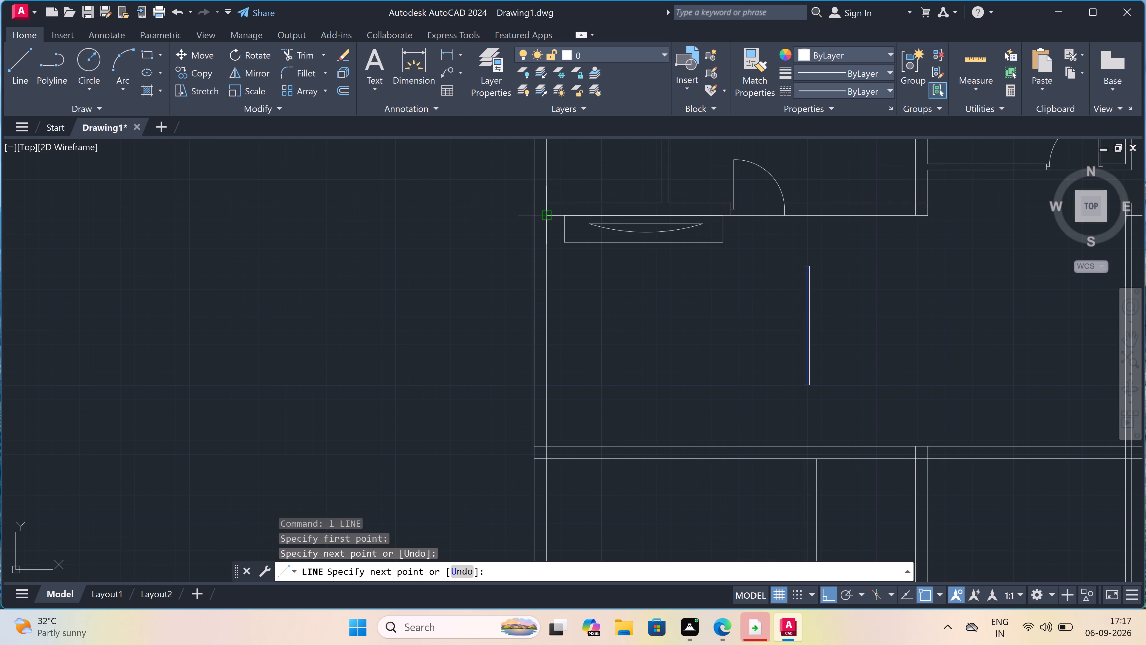
{"action": "key", "text": "Escape"}
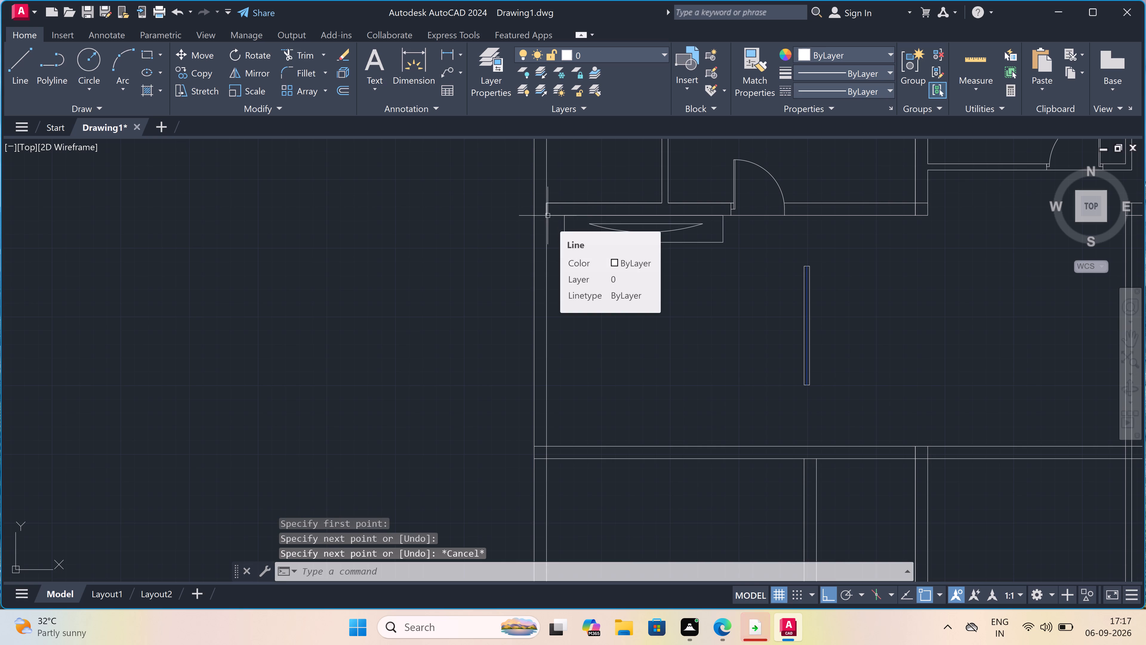
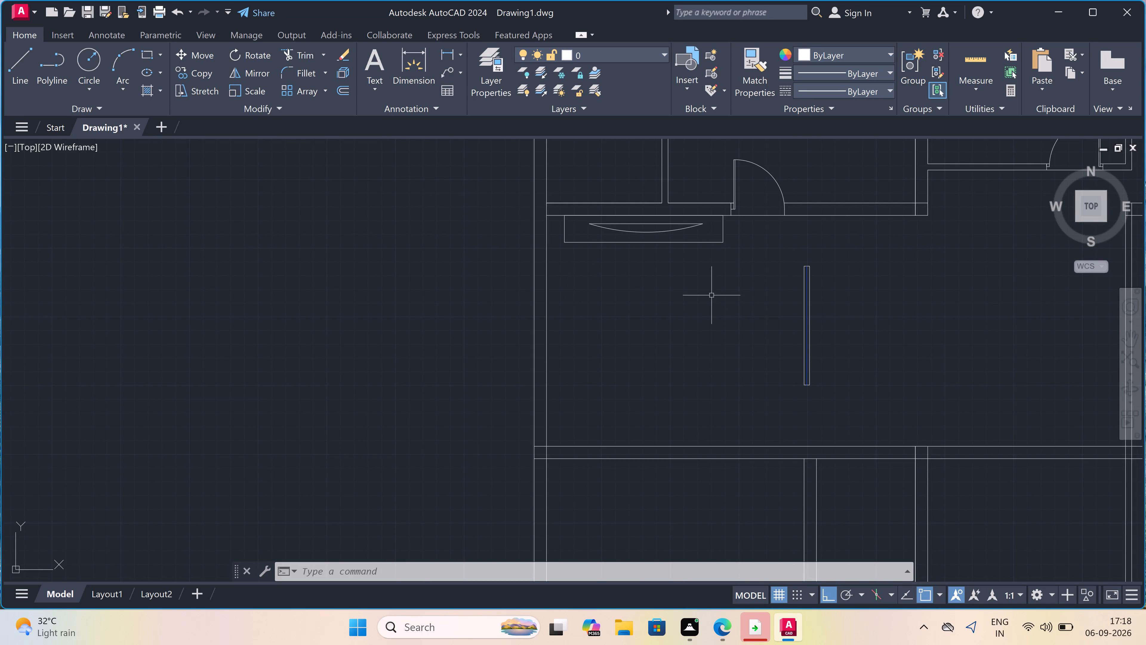
Trim the two horizontal wall lines where they cross the plan's left outer wall, below the central room.
{"action": "scroll", "coordinate": [716, 295], "scroll_direction": "up", "scroll_amount": 1}
{"action": "scroll", "coordinate": [716, 295], "scroll_direction": "down", "scroll_amount": 1}
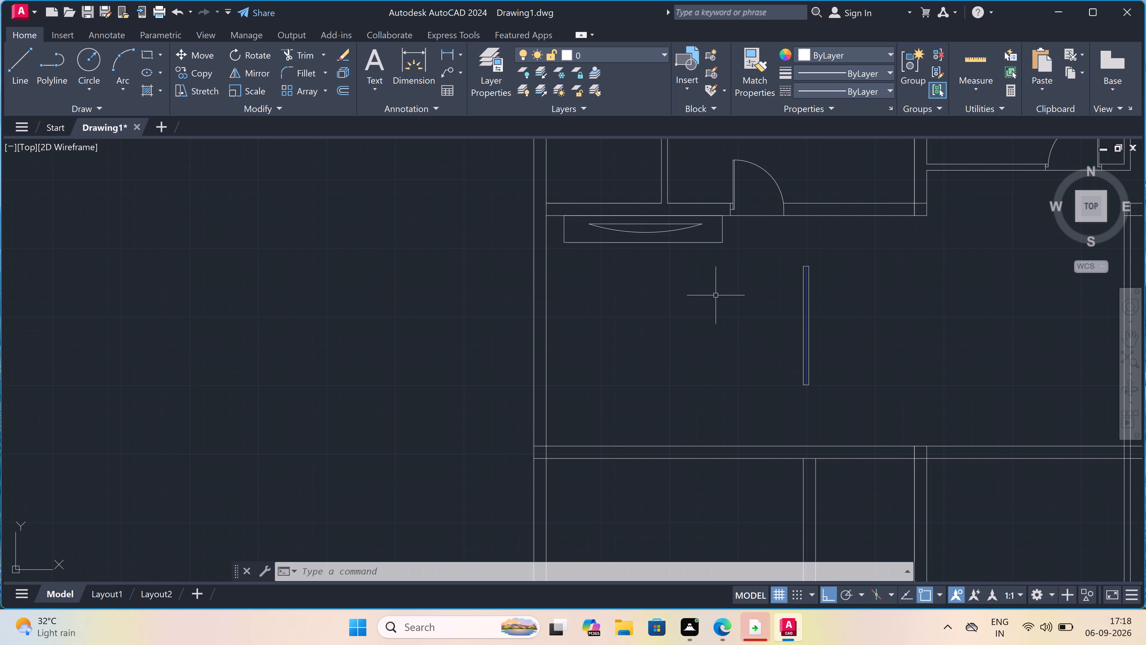
{"action": "type", "text": "tr"}
{"action": "key", "text": "space"}
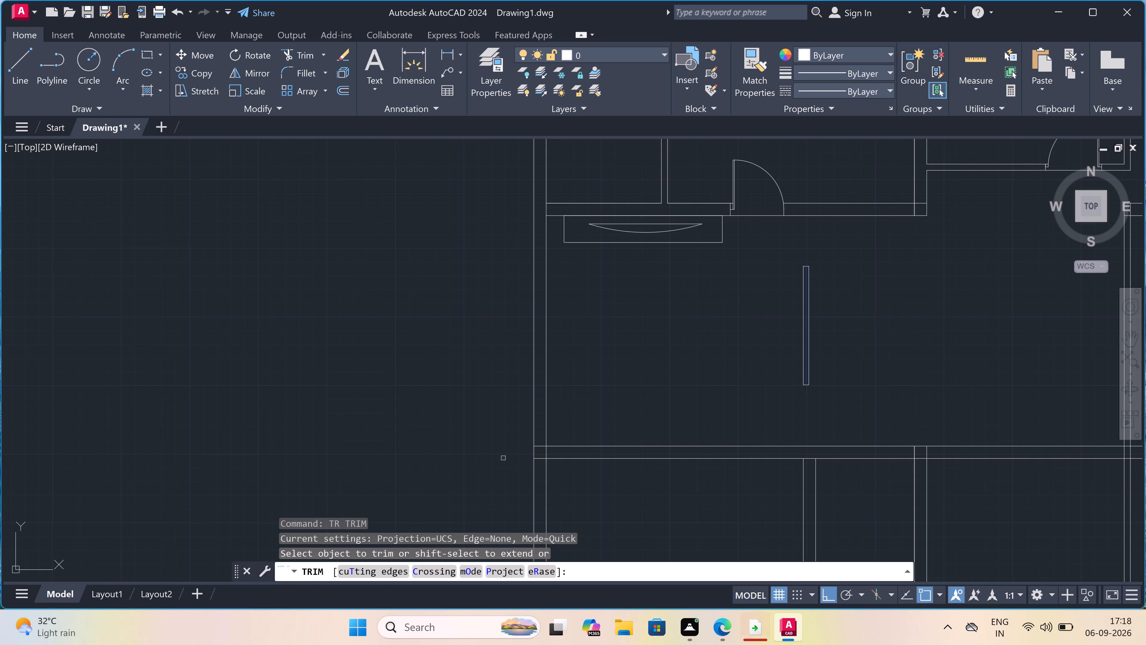
{"action": "double_click", "coordinate": [541, 447]}
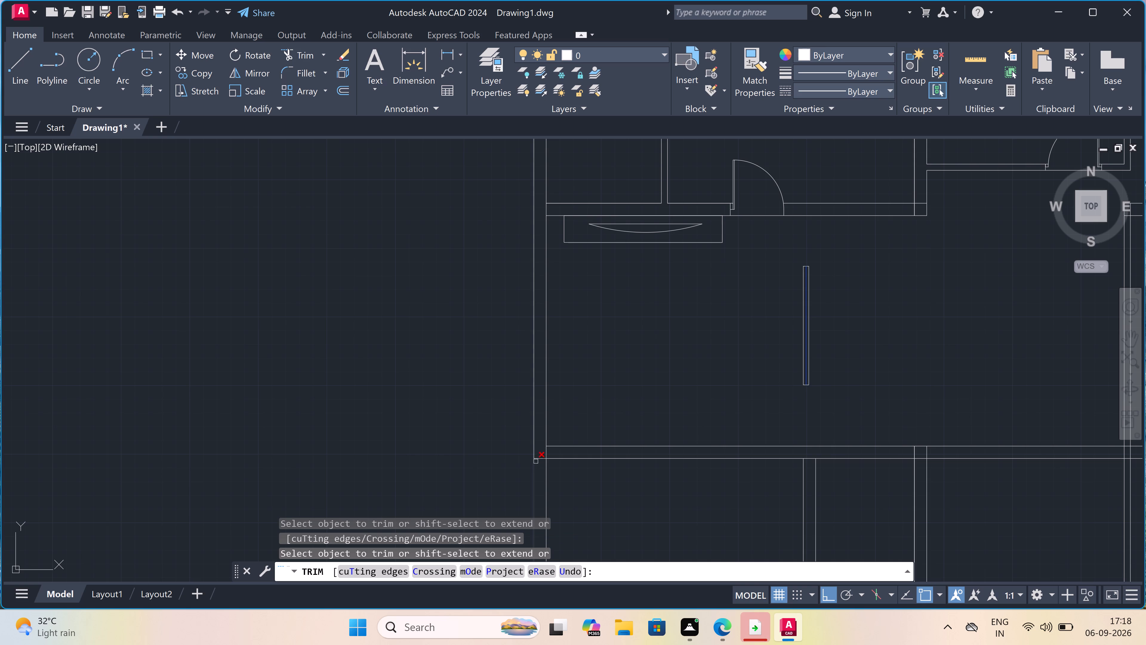
{"action": "triple_click", "coordinate": [540, 457]}
{"action": "left_click", "coordinate": [540, 457]}
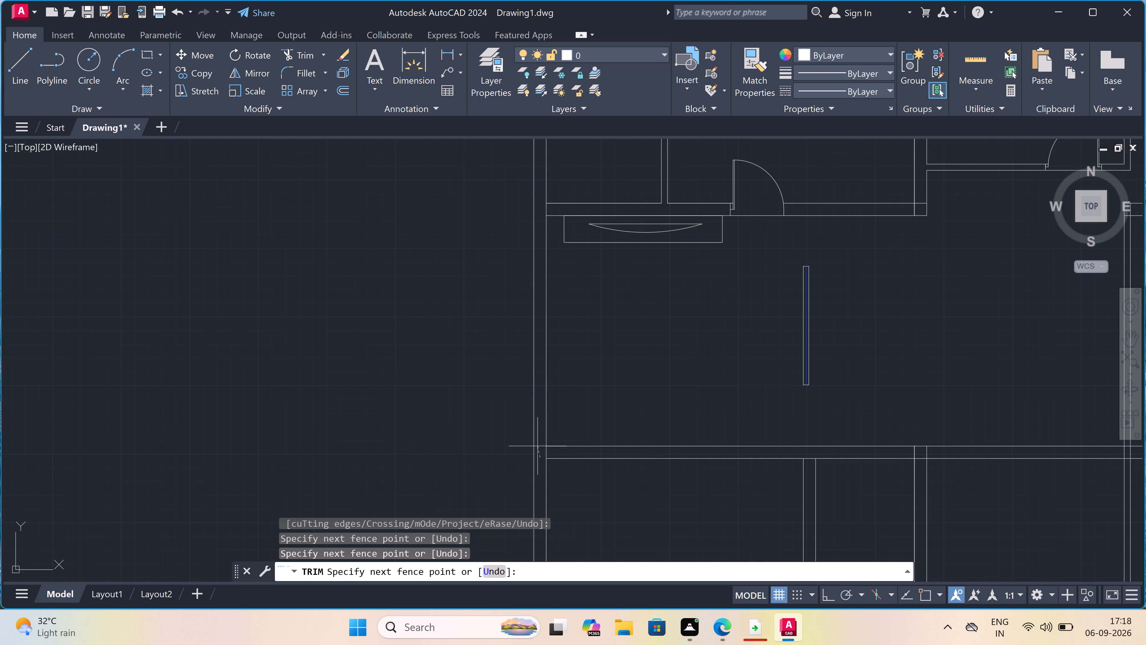
{"action": "double_click", "coordinate": [537, 446]}
{"action": "key", "text": "Escape"}
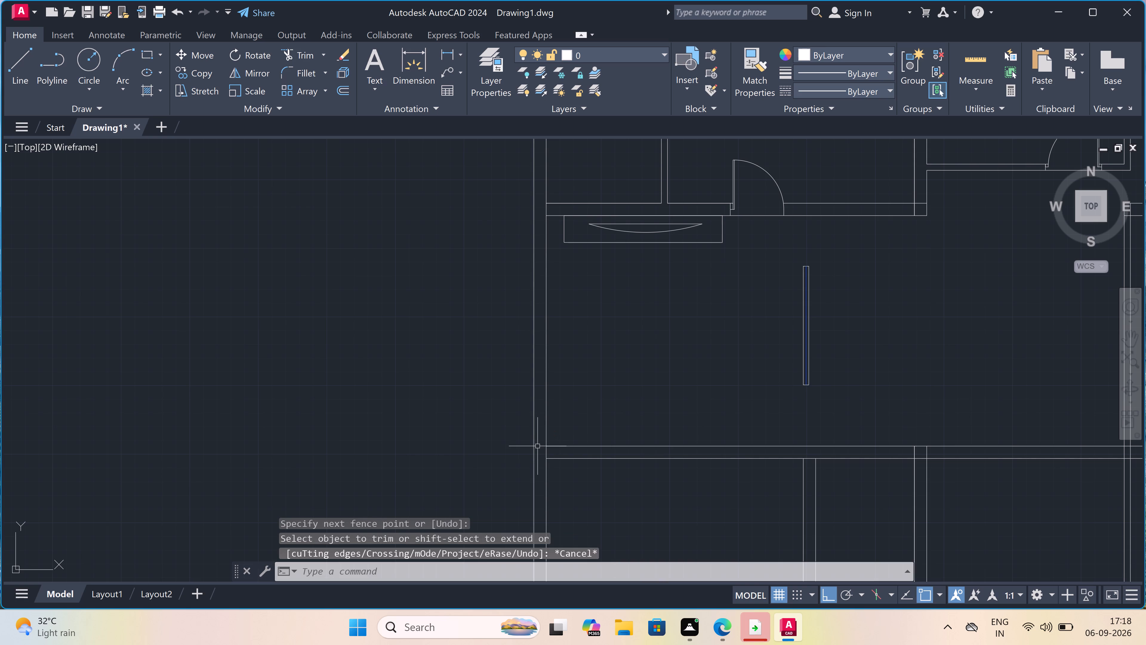
Examine the wall junctions around the upper rooms for leftover overlapping lines.
{"action": "scroll", "coordinate": [537, 446], "scroll_direction": "down", "scroll_amount": 3}
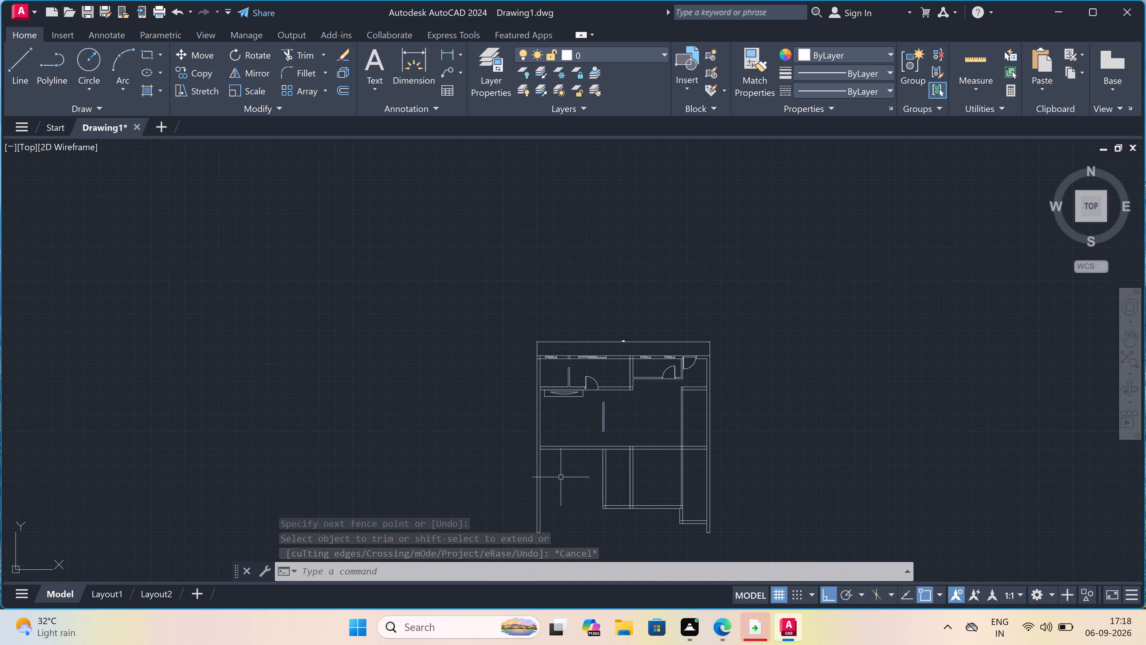
{"action": "scroll", "coordinate": [622, 414], "scroll_direction": "up", "scroll_amount": 3}
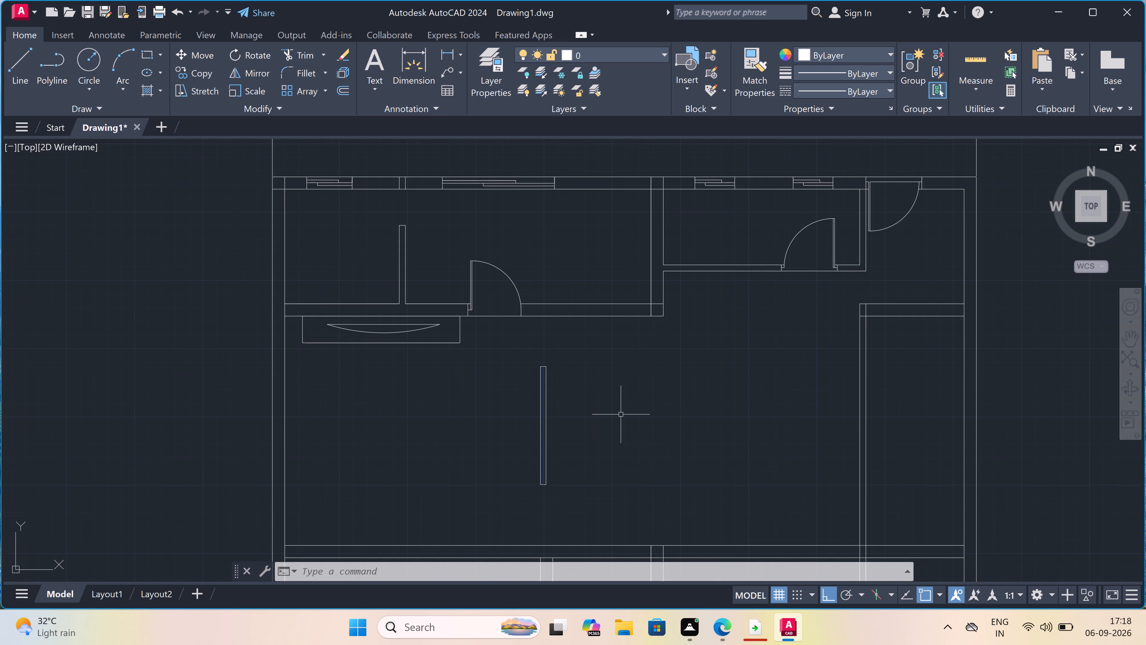
{"action": "scroll", "coordinate": [619, 414], "scroll_direction": "down", "scroll_amount": 1}
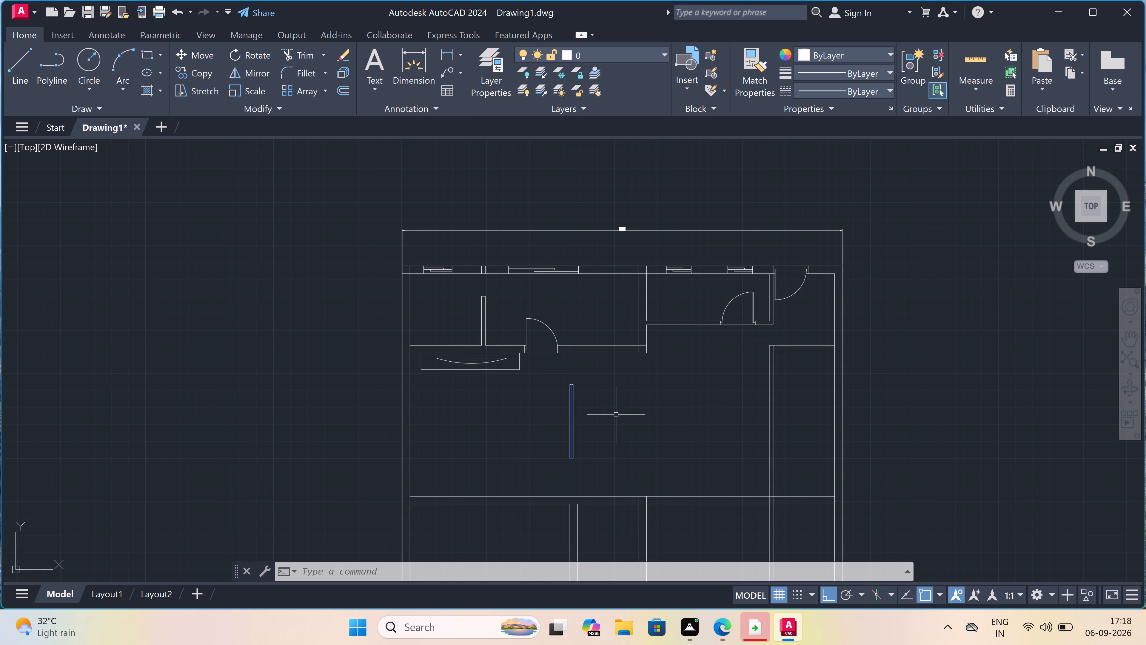
{"action": "scroll", "coordinate": [616, 409], "scroll_direction": "up", "scroll_amount": 1}
{"action": "scroll", "coordinate": [616, 409], "scroll_direction": "down", "scroll_amount": 1}
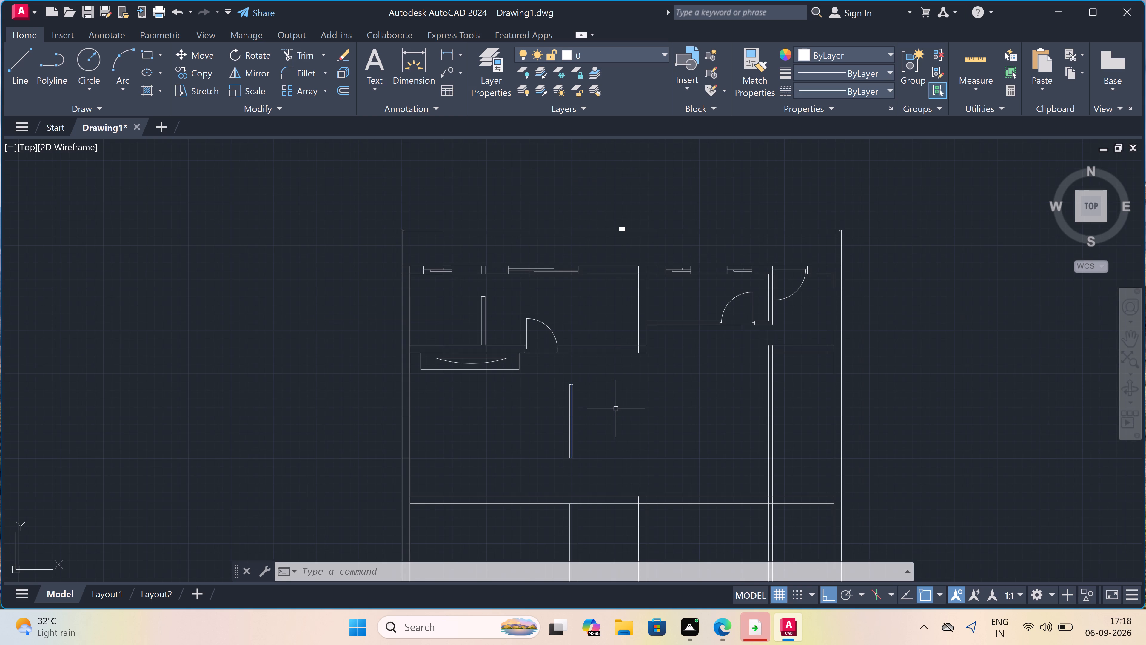
{"action": "scroll", "coordinate": [634, 344], "scroll_direction": "up", "scroll_amount": 4}
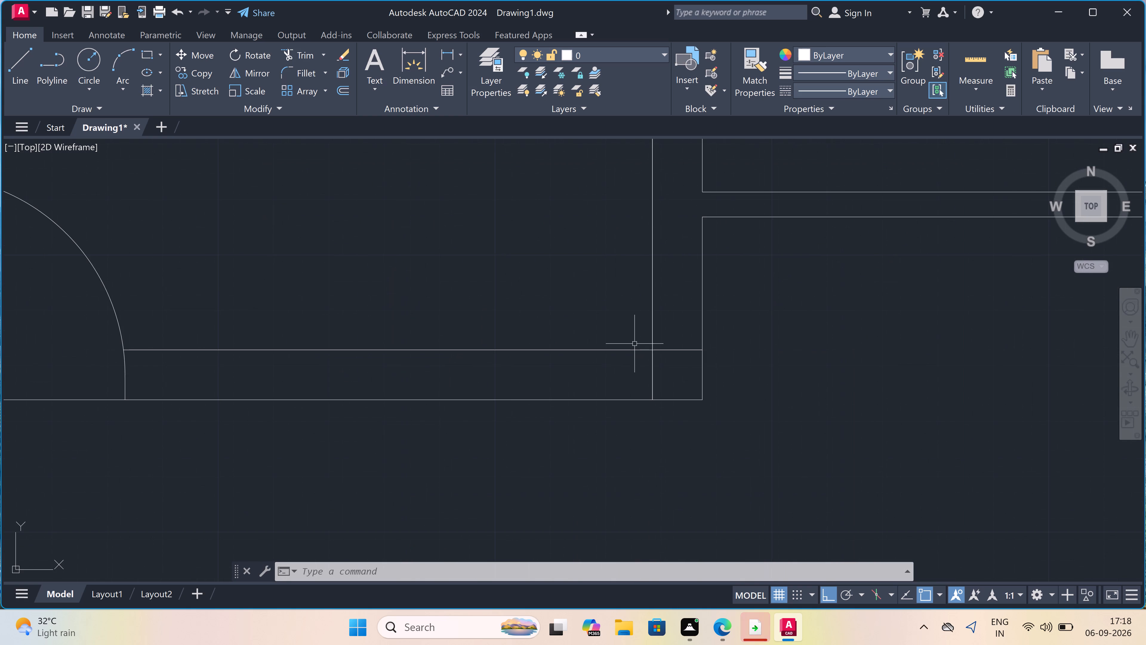
{"action": "scroll", "coordinate": [634, 344], "scroll_direction": "down", "scroll_amount": 3}
{"action": "scroll", "coordinate": [634, 344], "scroll_direction": "up", "scroll_amount": 2}
{"action": "scroll", "coordinate": [634, 344], "scroll_direction": "down", "scroll_amount": 2}
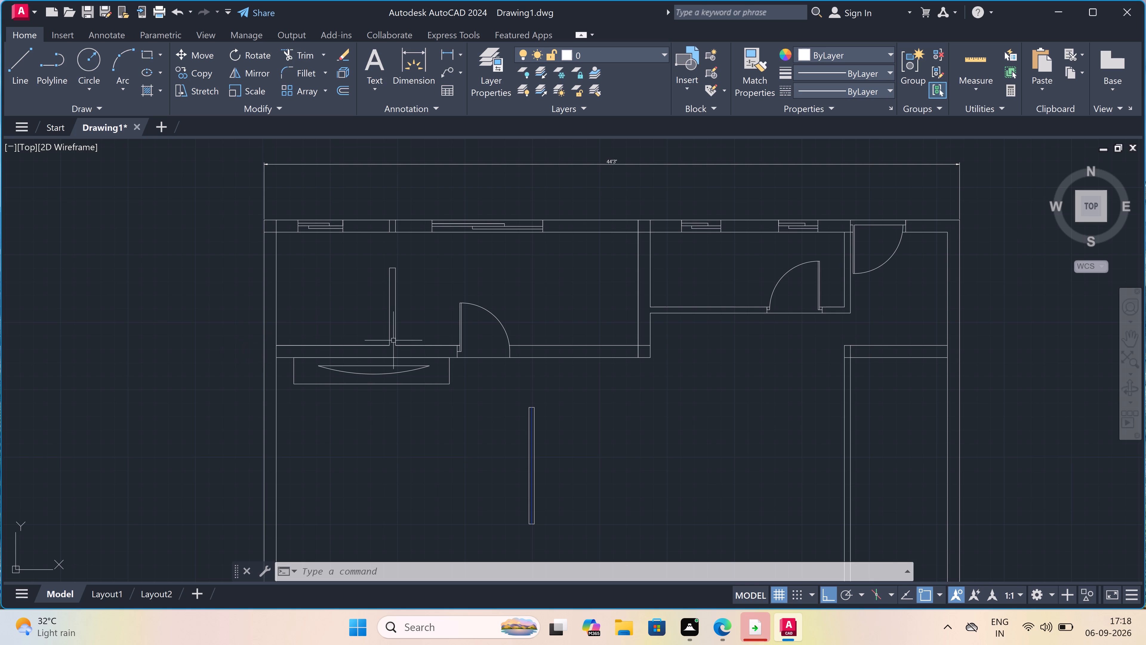
{"action": "scroll", "coordinate": [426, 345], "scroll_direction": "up", "scroll_amount": 2}
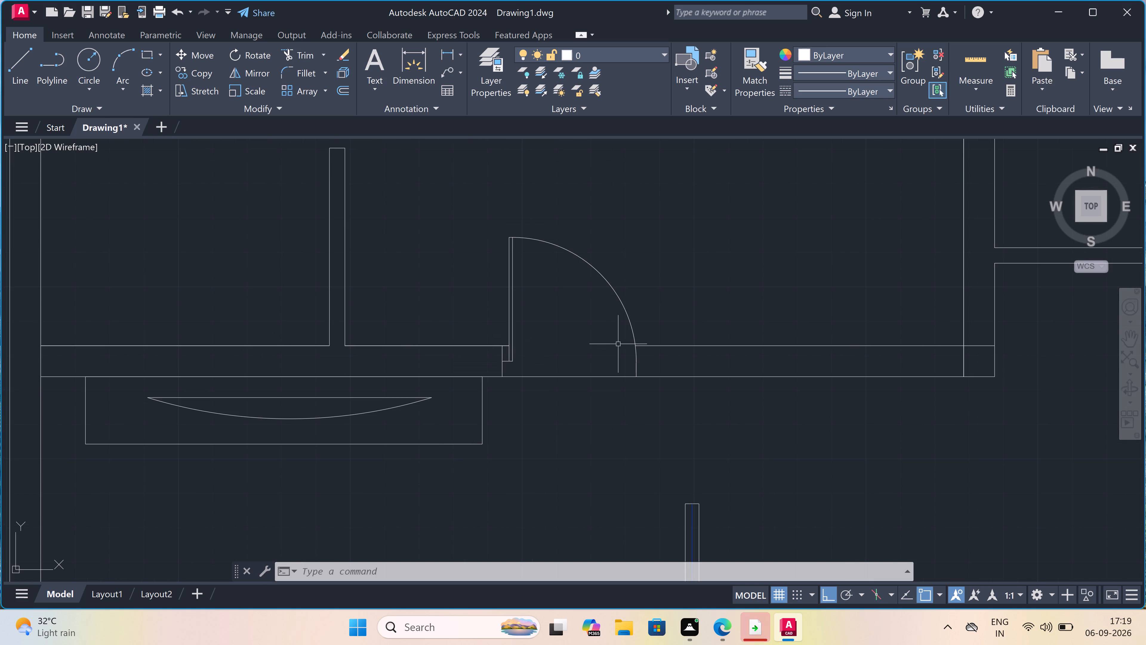
{"action": "scroll", "coordinate": [613, 343], "scroll_direction": "down", "scroll_amount": 2}
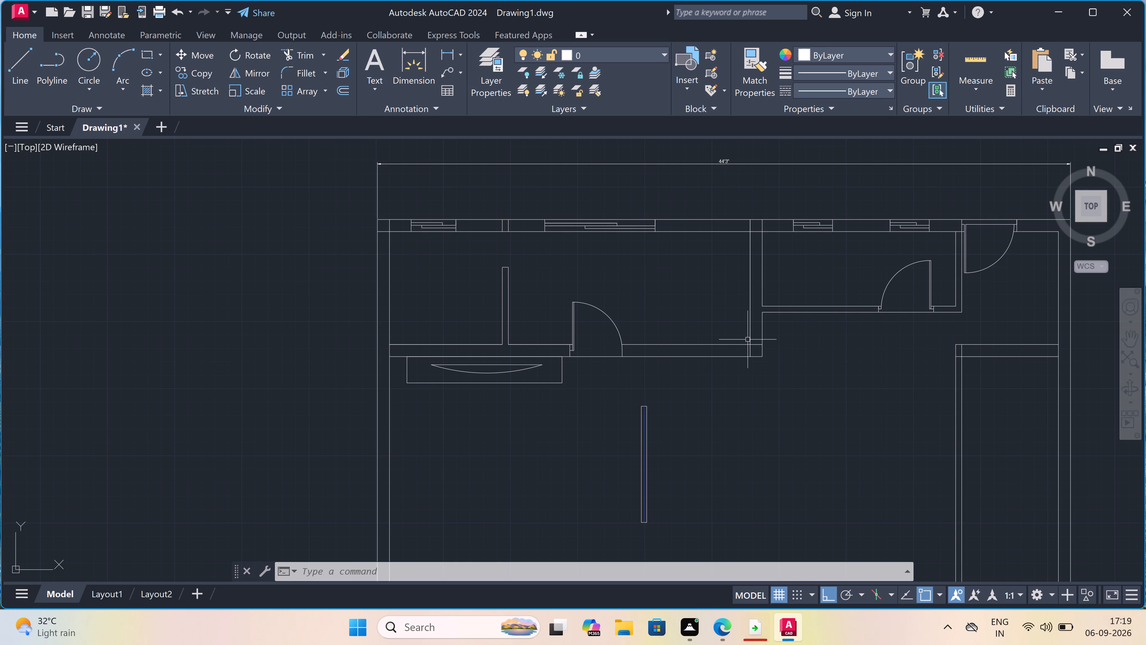
Trim the vertical line segment crossing the horizontal wall at the upper-left room's lower right corner.
{"action": "scroll", "coordinate": [748, 340], "scroll_direction": "up", "scroll_amount": 2}
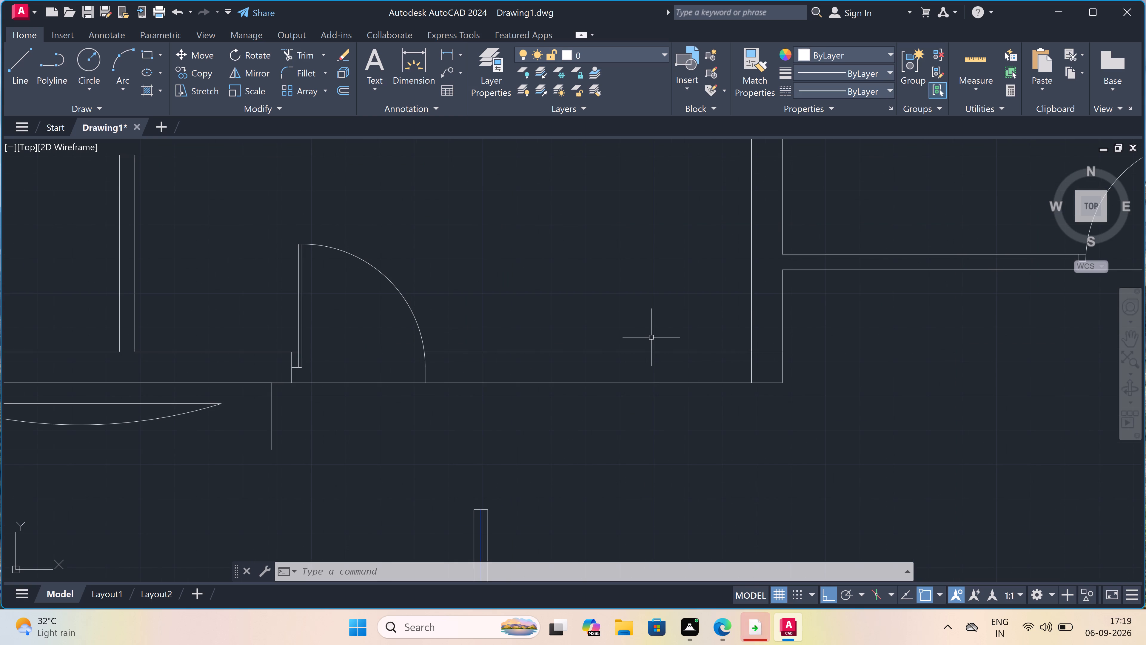
{"action": "type", "text": "tr"}
{"action": "key", "text": "space"}
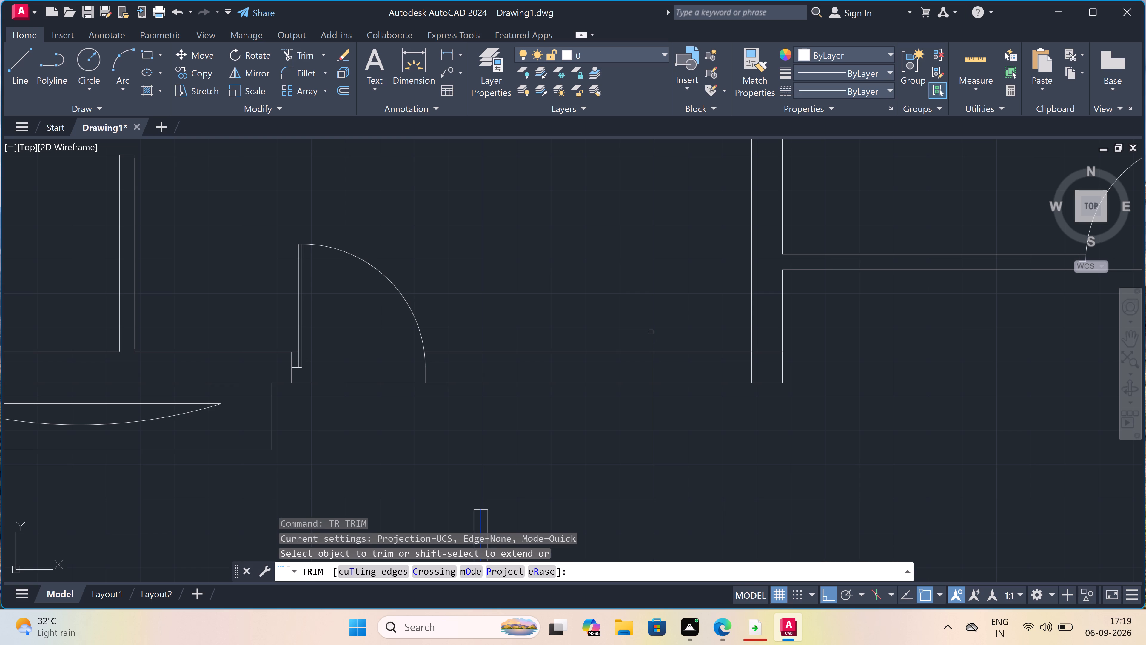
{"action": "left_click", "coordinate": [758, 365]}
{"action": "double_click", "coordinate": [711, 362]}
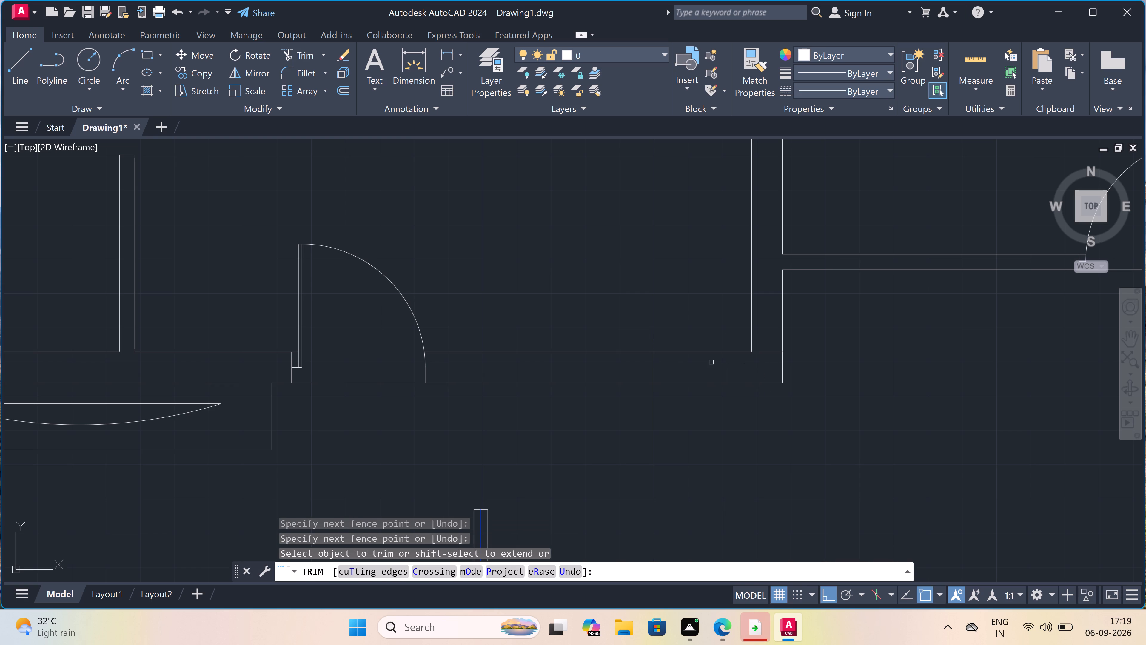
{"action": "key", "text": "Escape"}
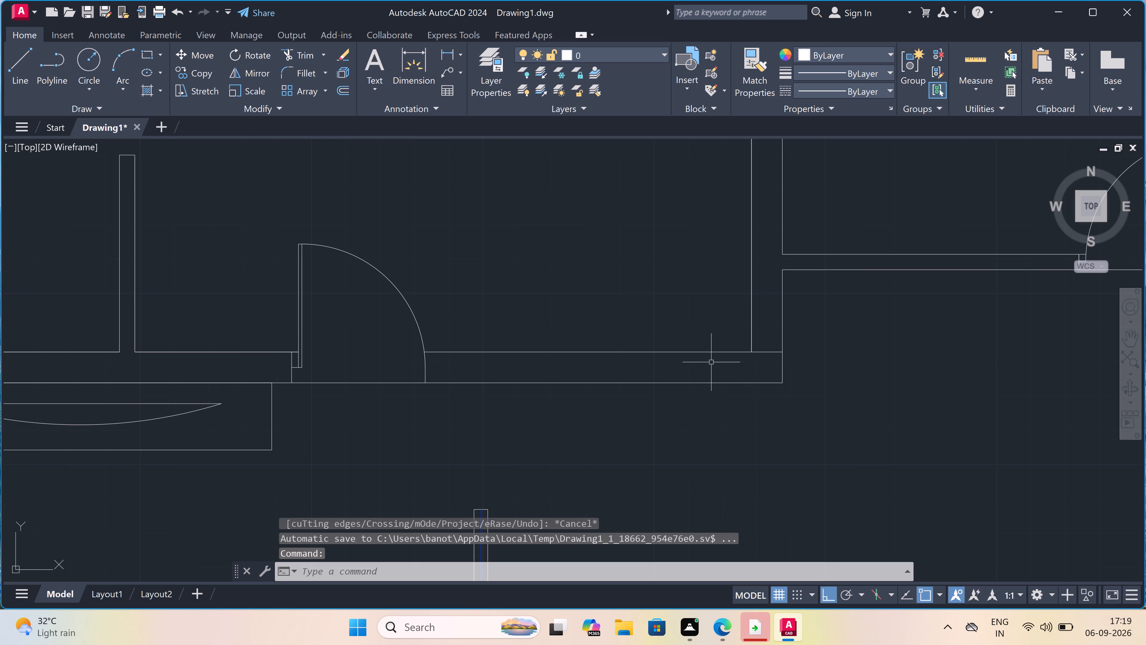
{"action": "scroll", "coordinate": [713, 362], "scroll_direction": "down", "scroll_amount": 3}
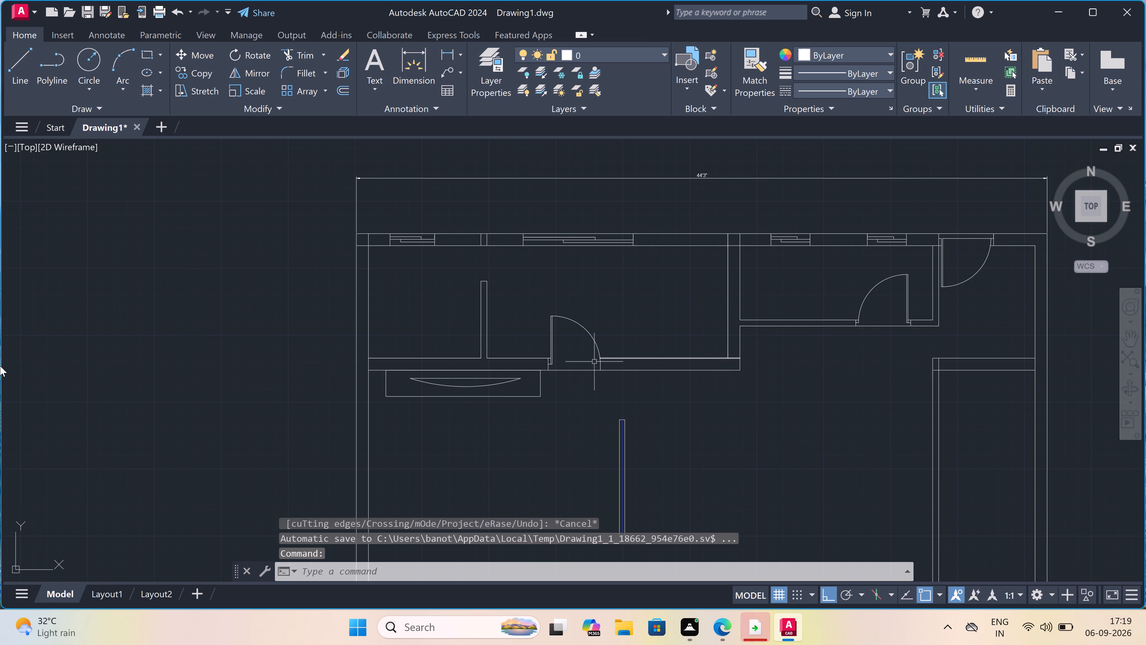
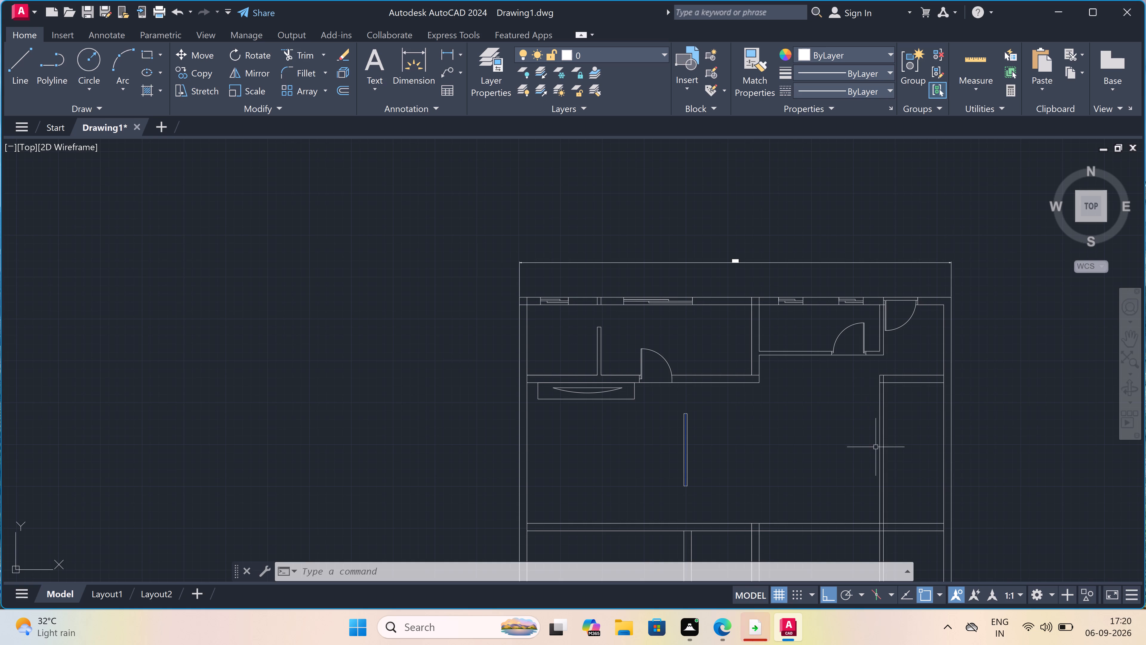
Create a new layer named "line 2" in the layer properties manager.
{"action": "scroll", "coordinate": [881, 516], "scroll_direction": "up", "scroll_amount": 2}
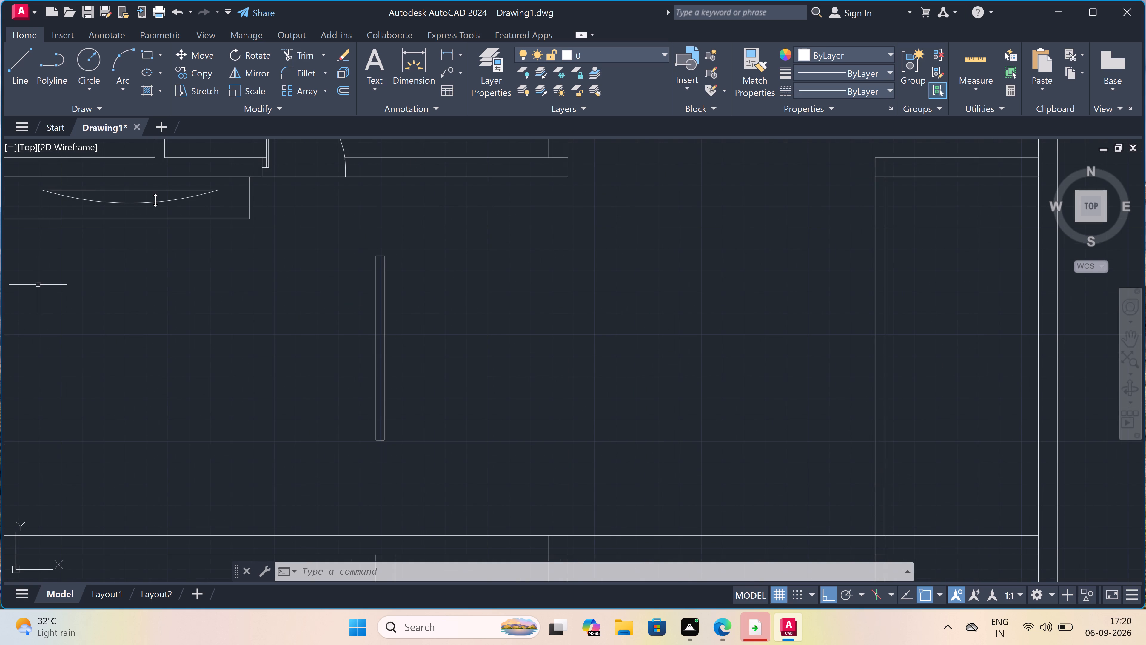
{"action": "double_click", "coordinate": [494, 63]}
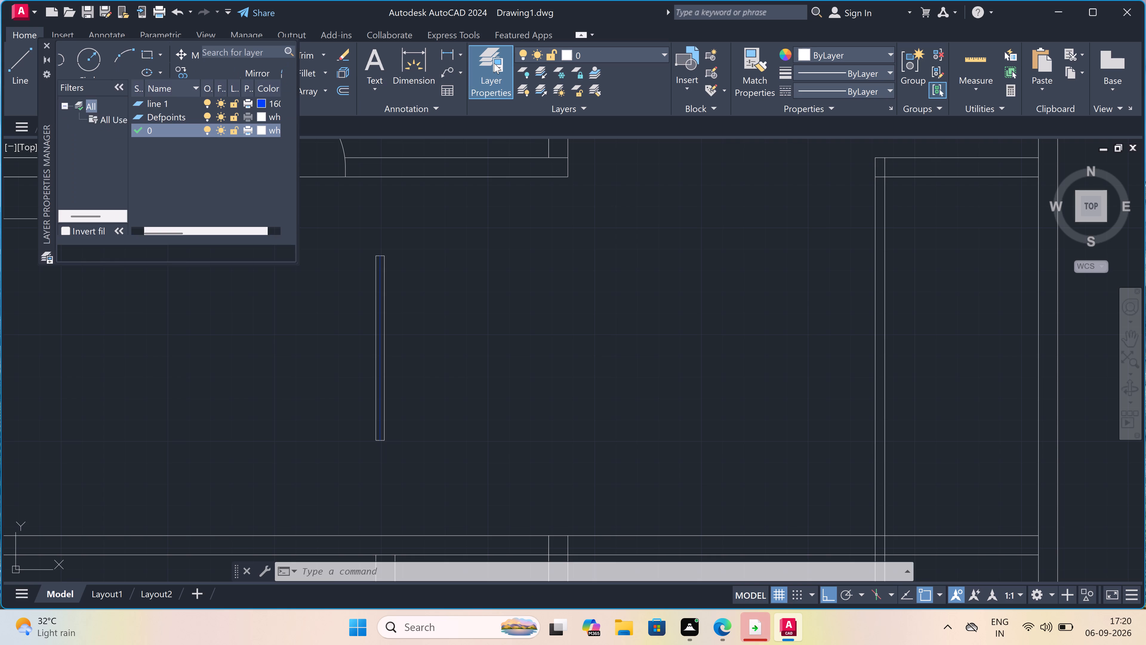
{"action": "right_click", "coordinate": [146, 153]}
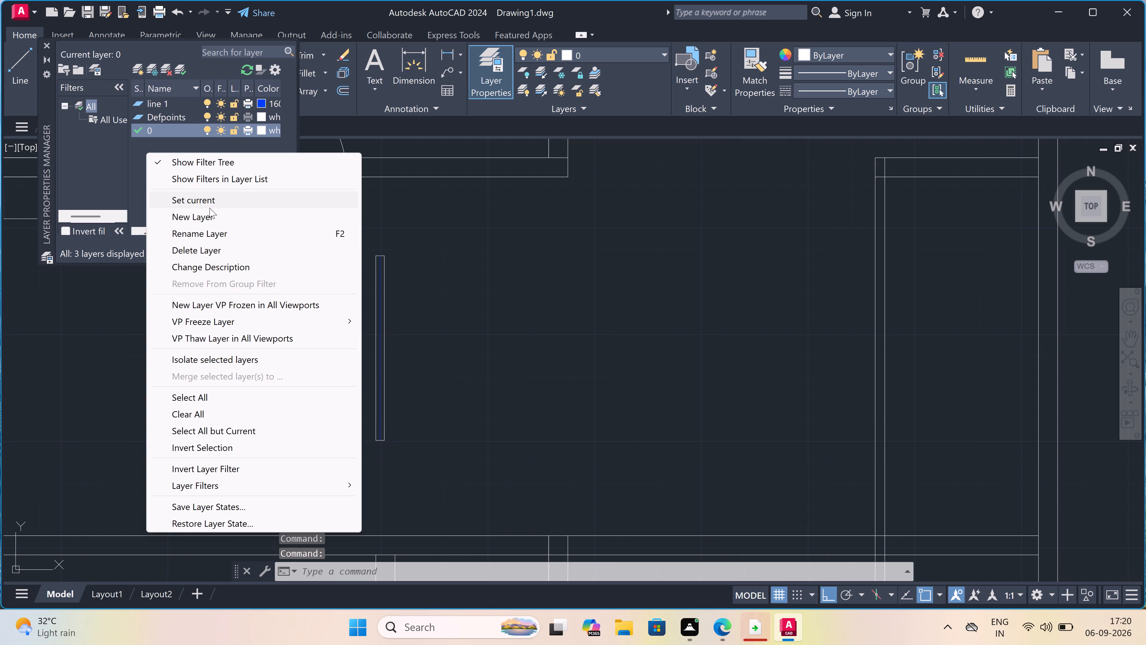
{"action": "left_click", "coordinate": [242, 210]}
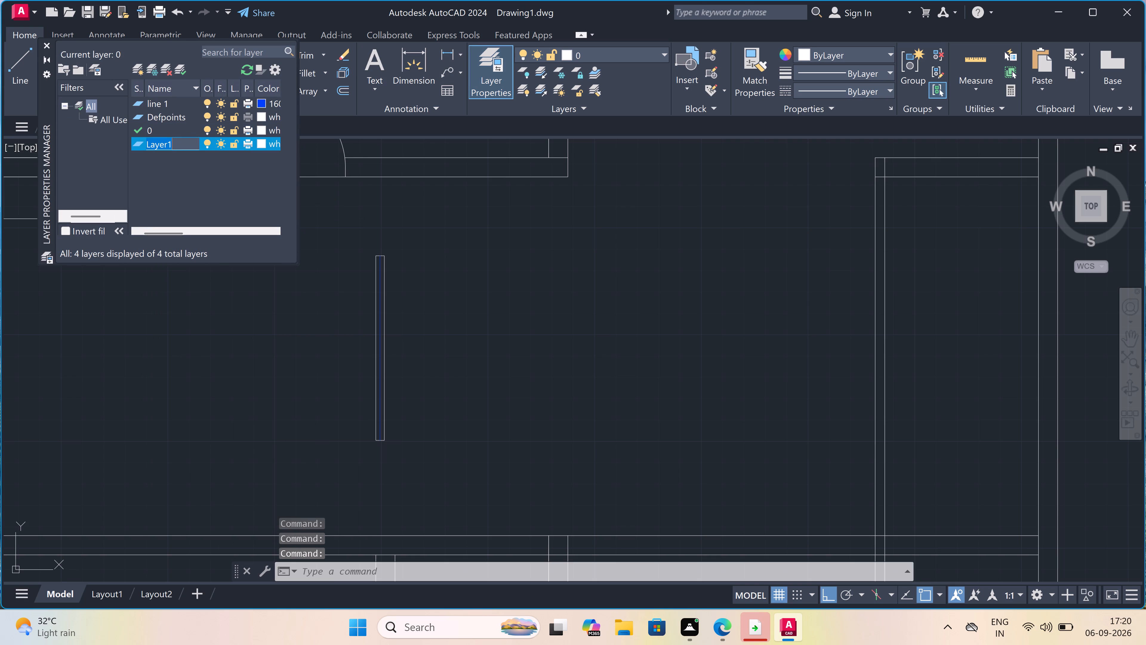
{"action": "key", "text": "BackSpace"}
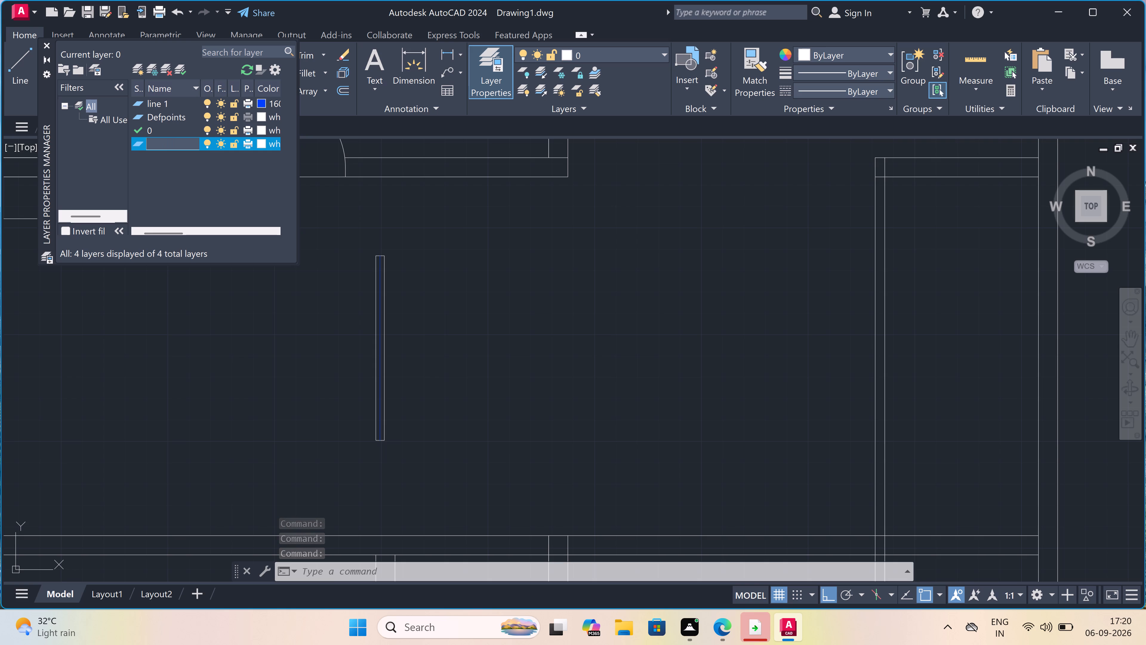
{"action": "type", "text": "linev2"}
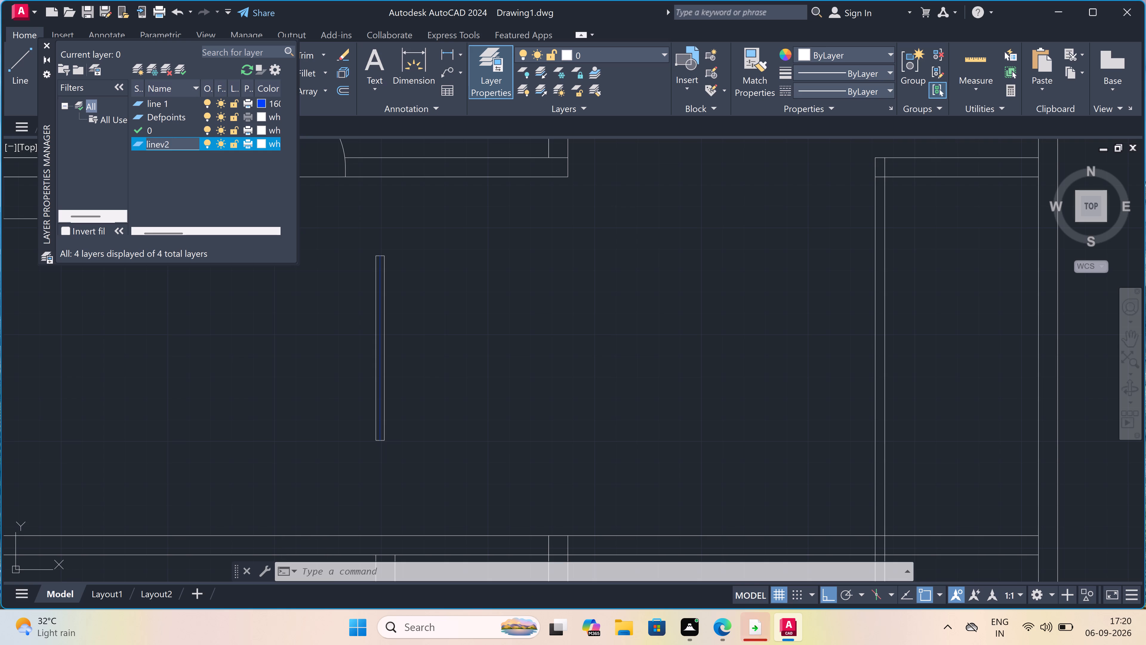
{"action": "key", "text": "BackSpace"}
{"action": "key", "text": "BackSpace"}
{"action": "key", "text": "space"}
{"action": "type", "text": "2"}
{"action": "key", "text": "space"}
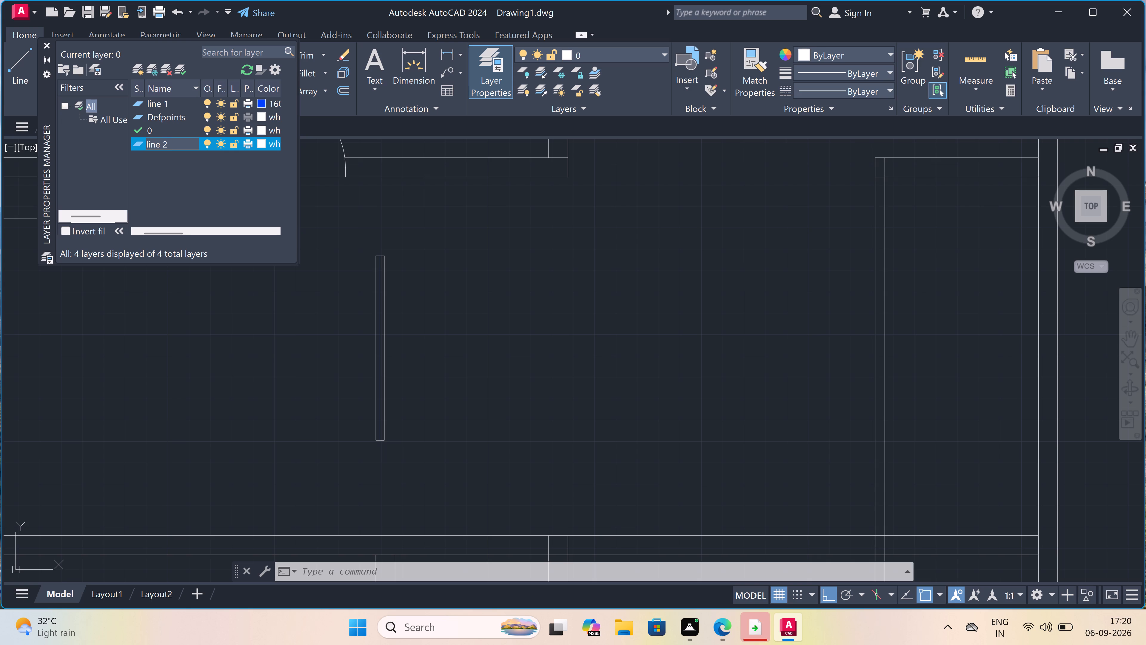
Set the colour of the "line 2" layer to grey, index colour 253.
{"action": "left_click", "coordinate": [269, 138]}
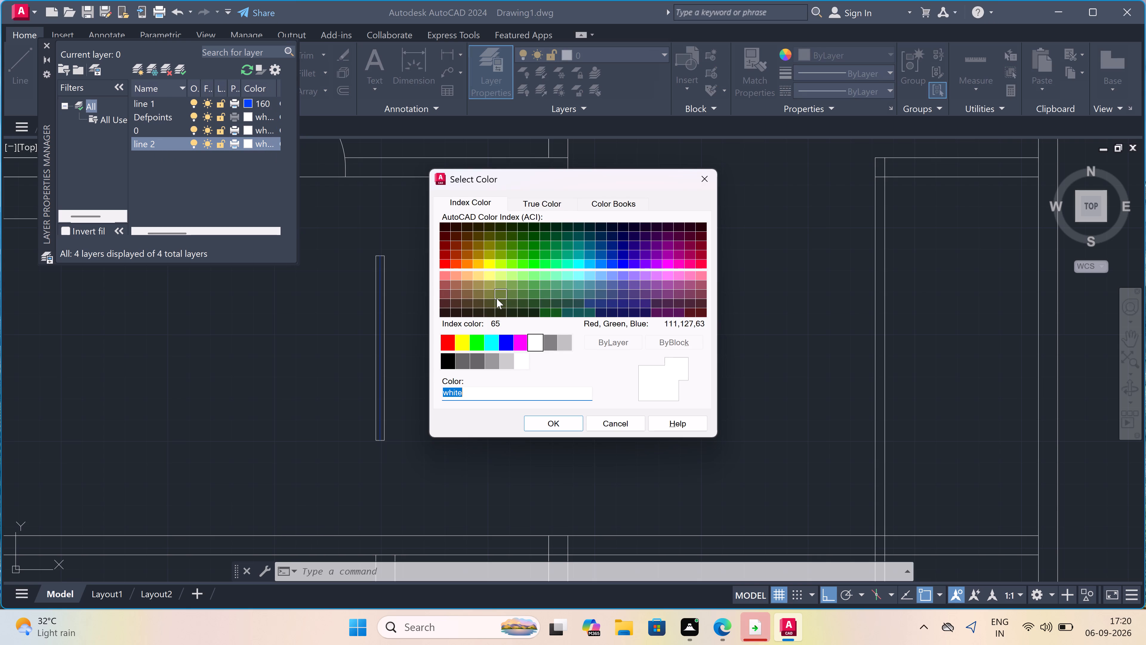
{"action": "double_click", "coordinate": [493, 359]}
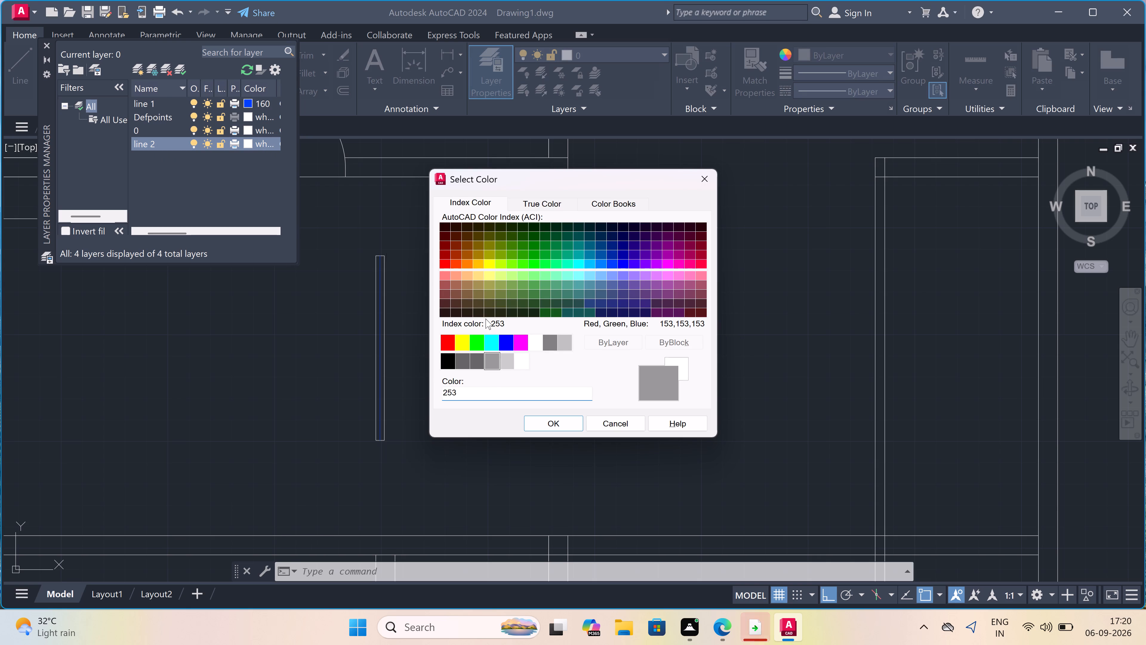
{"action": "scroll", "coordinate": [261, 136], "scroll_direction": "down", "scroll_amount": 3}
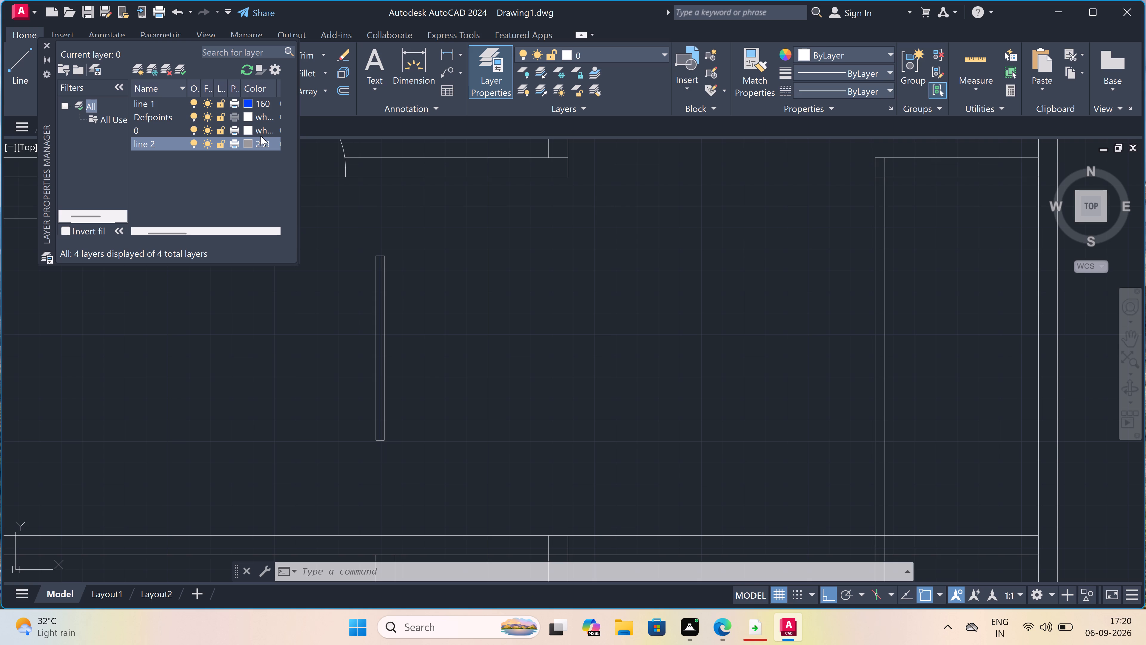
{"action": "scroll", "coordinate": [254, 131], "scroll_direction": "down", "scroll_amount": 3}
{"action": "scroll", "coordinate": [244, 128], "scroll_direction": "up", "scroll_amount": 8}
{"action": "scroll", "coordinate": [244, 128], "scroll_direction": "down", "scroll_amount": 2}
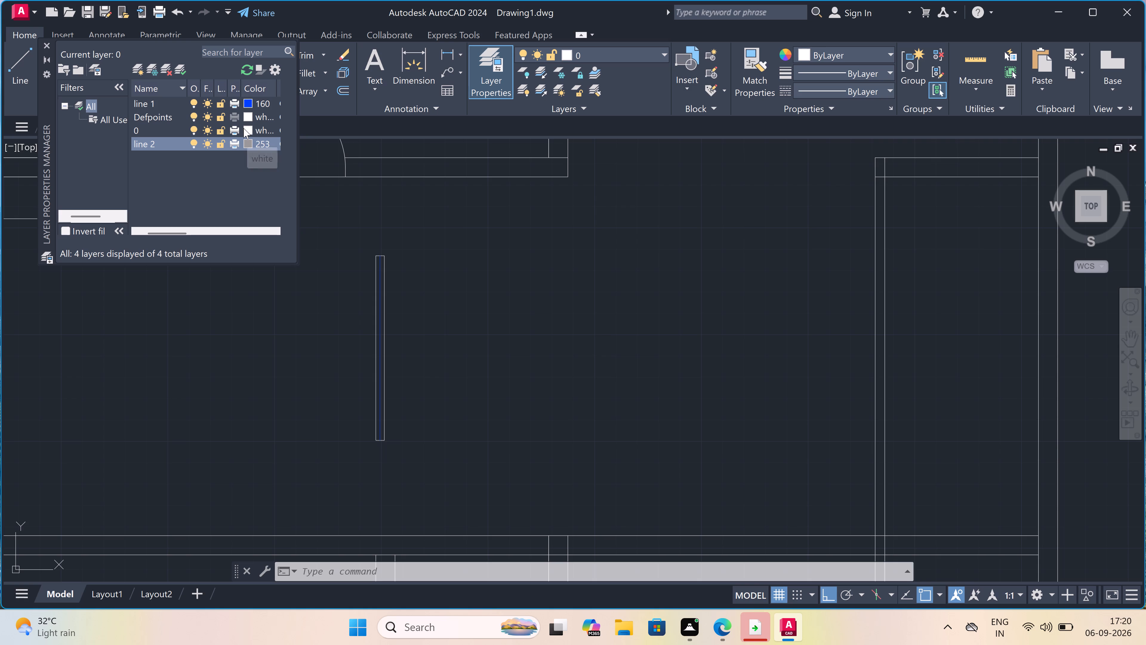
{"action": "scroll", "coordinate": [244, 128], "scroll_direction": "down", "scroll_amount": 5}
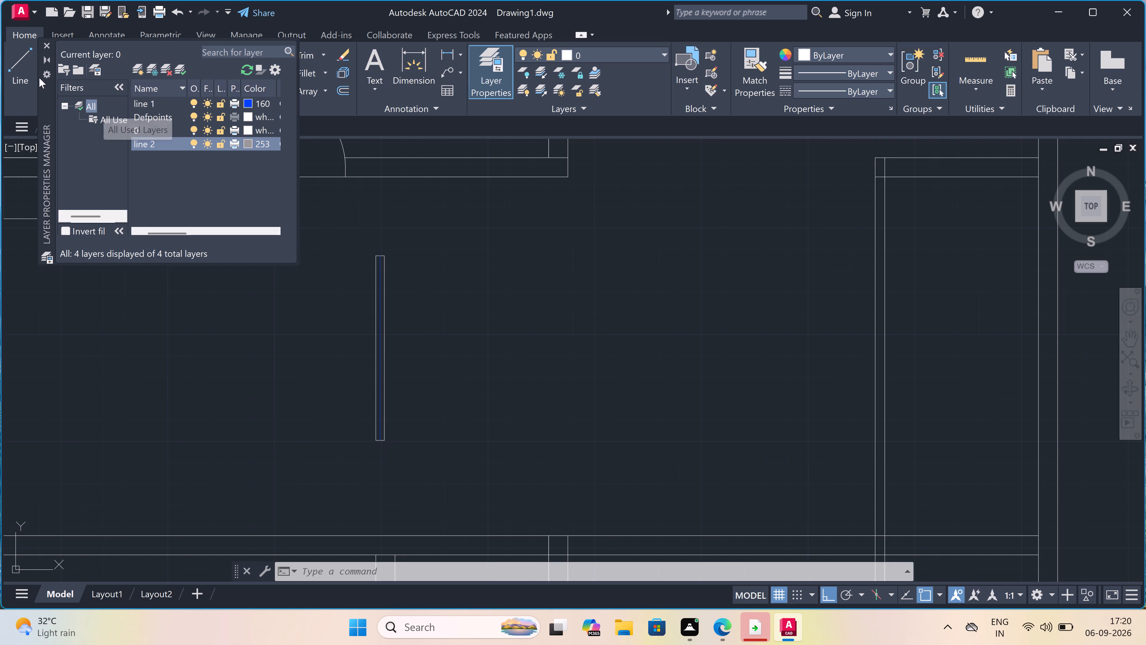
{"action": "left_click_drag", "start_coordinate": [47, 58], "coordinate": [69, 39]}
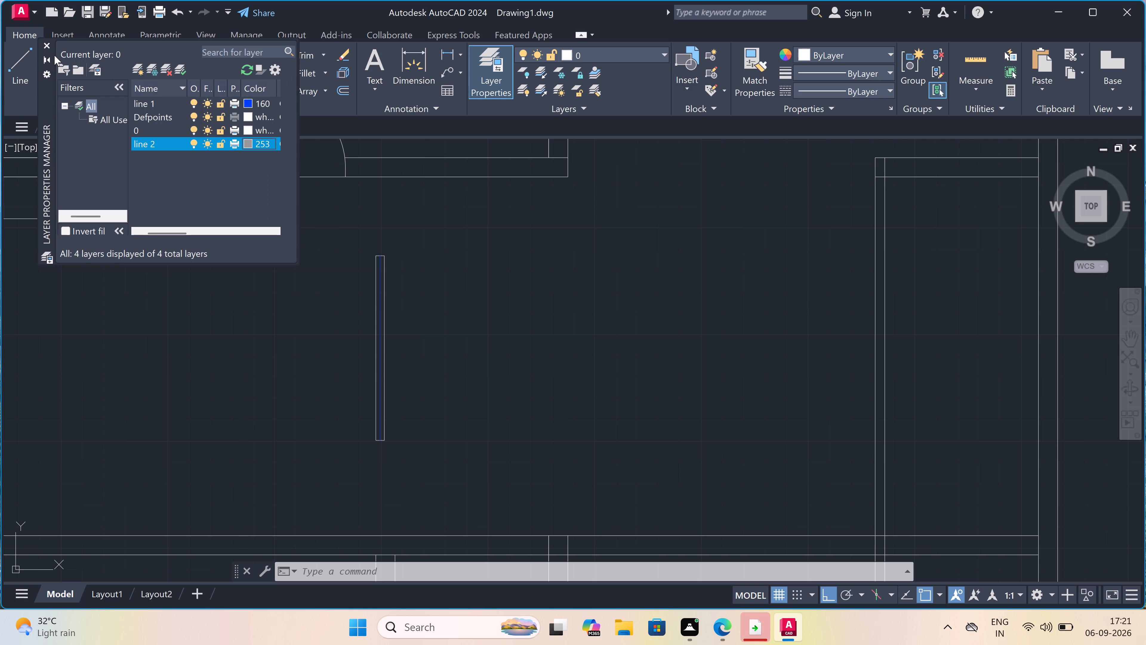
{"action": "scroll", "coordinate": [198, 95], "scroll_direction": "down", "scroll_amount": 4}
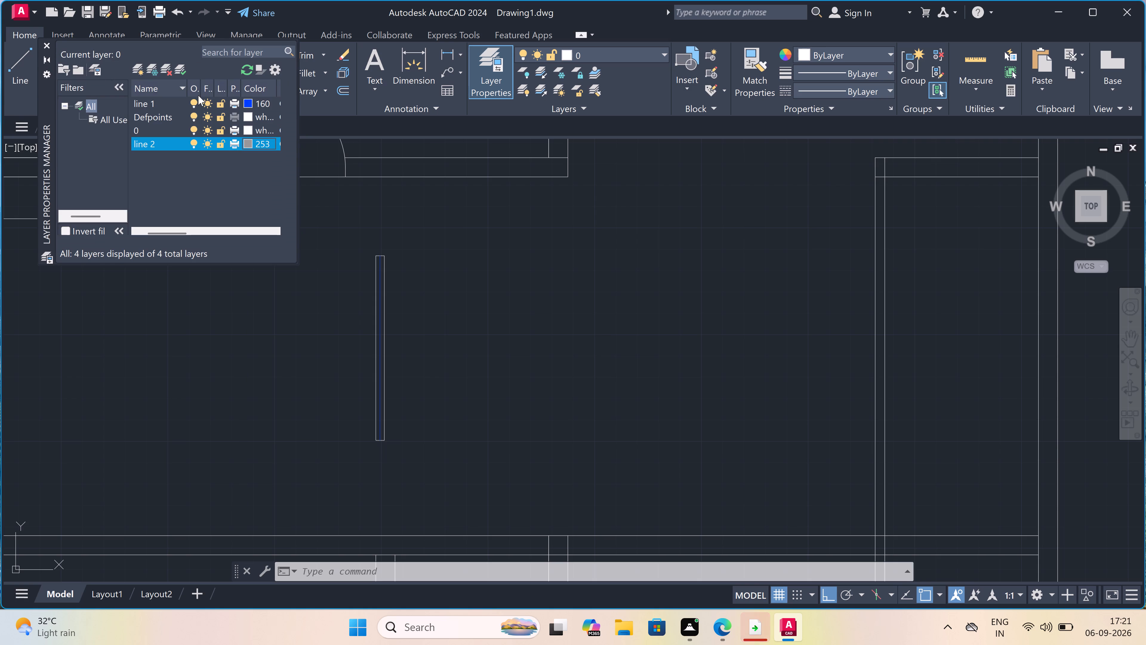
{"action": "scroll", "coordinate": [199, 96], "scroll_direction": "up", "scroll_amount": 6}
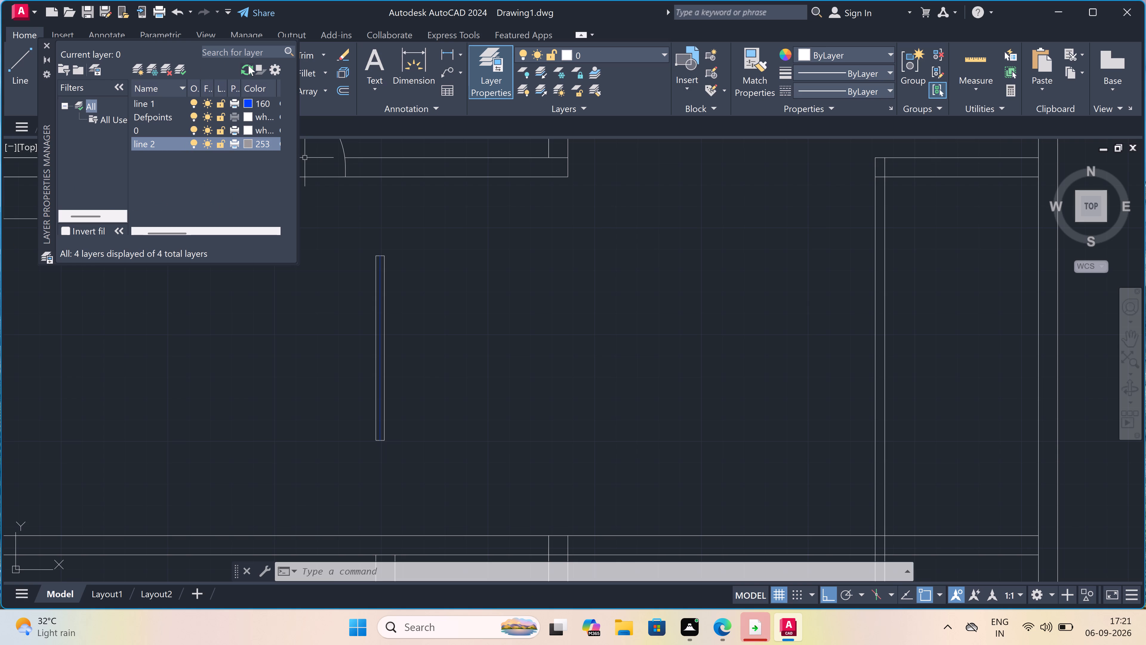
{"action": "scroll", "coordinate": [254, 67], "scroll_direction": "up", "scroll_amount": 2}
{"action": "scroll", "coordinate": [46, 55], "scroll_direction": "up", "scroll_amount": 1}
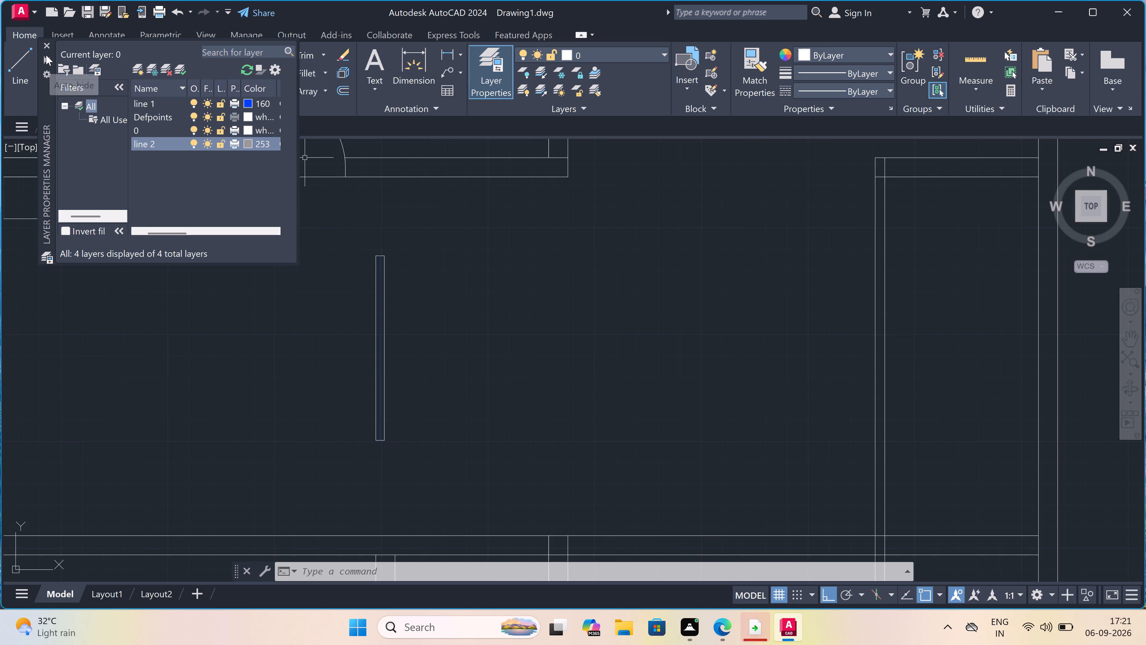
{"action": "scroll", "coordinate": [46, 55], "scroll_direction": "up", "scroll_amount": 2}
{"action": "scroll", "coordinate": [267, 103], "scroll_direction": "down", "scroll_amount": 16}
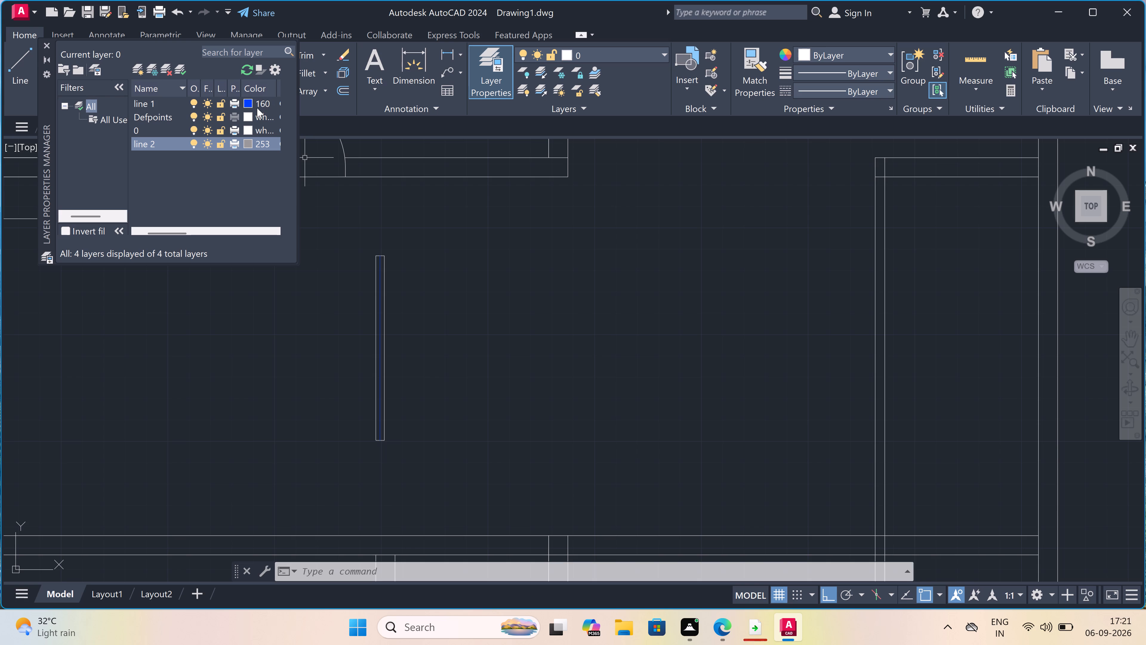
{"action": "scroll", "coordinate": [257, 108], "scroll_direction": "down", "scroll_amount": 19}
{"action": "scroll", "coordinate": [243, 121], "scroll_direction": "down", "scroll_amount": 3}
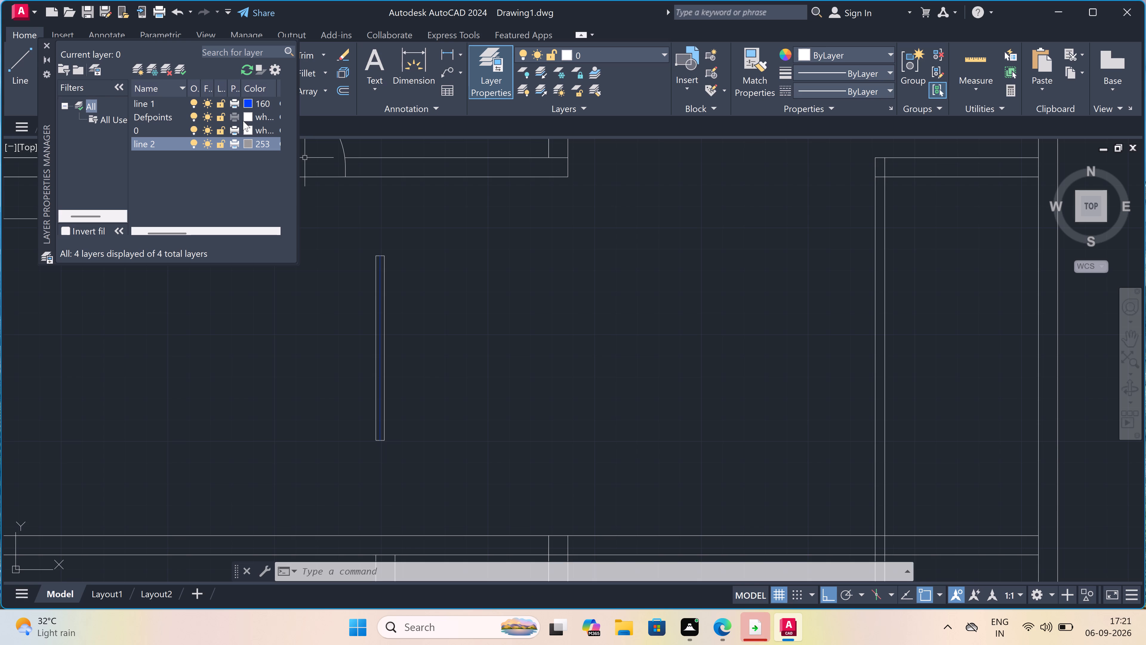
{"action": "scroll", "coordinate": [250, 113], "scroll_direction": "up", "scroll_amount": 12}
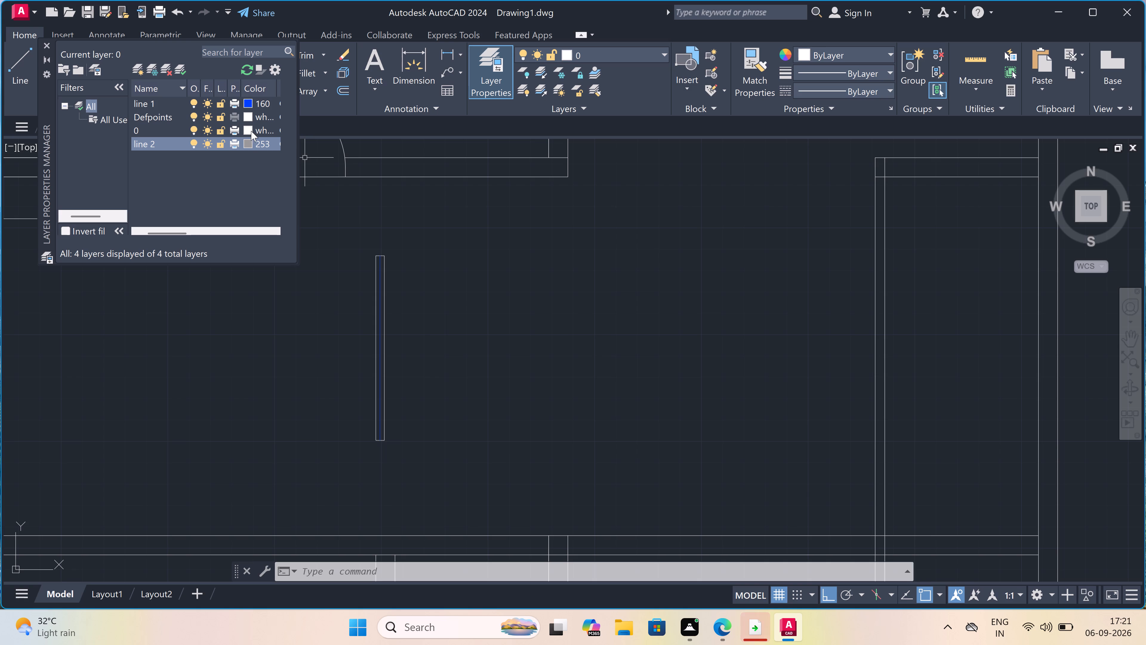
Sort the layer list by colour in descending order and move the Color column directly after the Name column.
{"action": "left_click", "coordinate": [257, 88]}
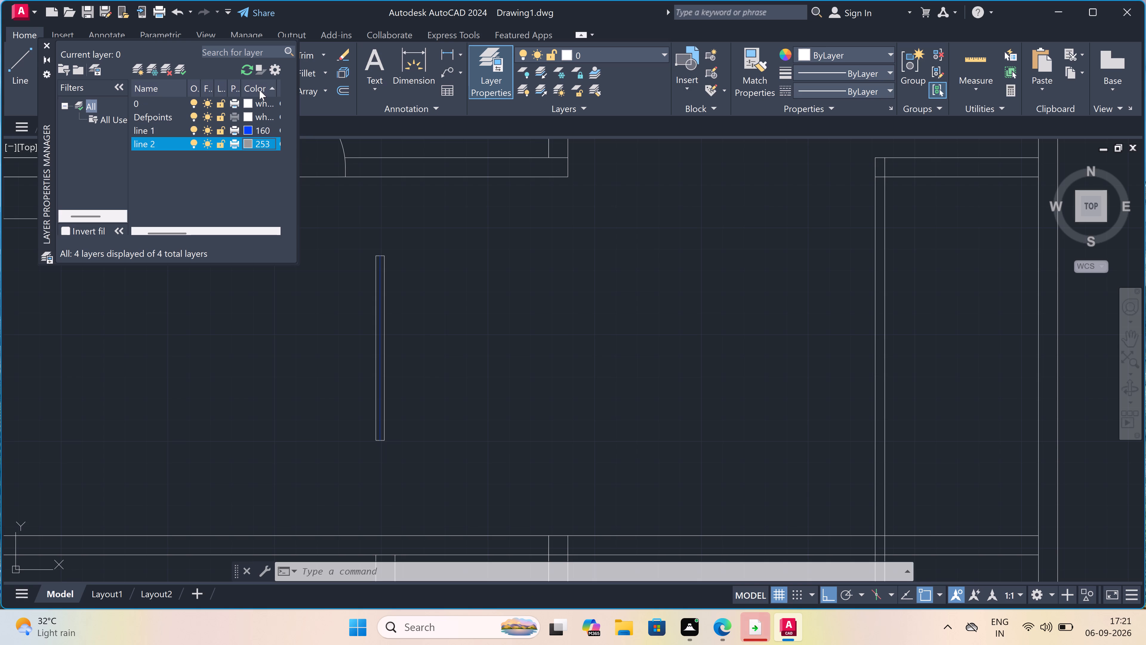
{"action": "left_click_drag", "start_coordinate": [259, 88], "coordinate": [219, 92]}
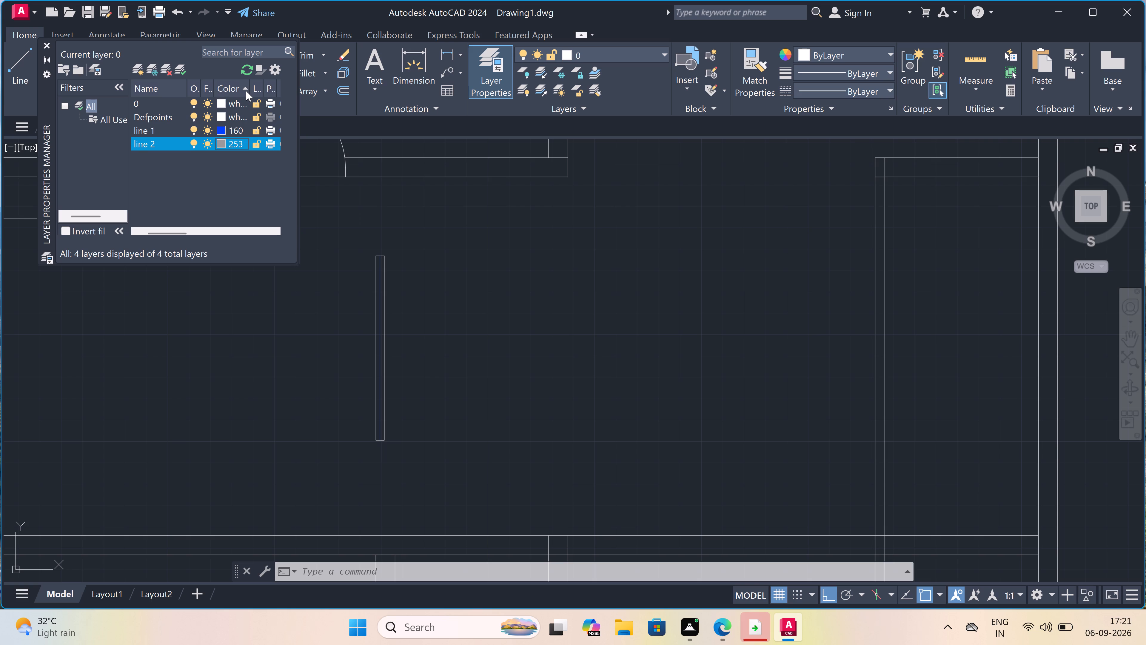
{"action": "left_click_drag", "start_coordinate": [244, 90], "coordinate": [193, 90]}
{"action": "left_click", "coordinate": [193, 90]}
{"action": "left_click_drag", "start_coordinate": [240, 90], "coordinate": [218, 94]}
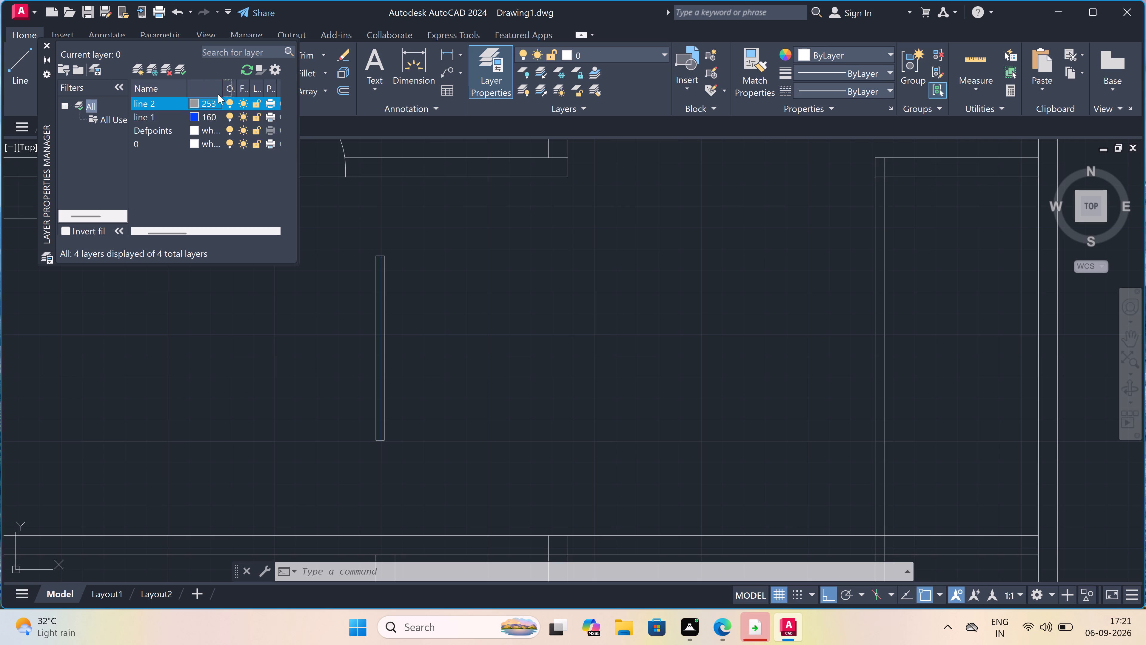
{"action": "left_click_drag", "start_coordinate": [218, 94], "coordinate": [181, 94]}
{"action": "left_click_drag", "start_coordinate": [228, 95], "coordinate": [168, 92]}
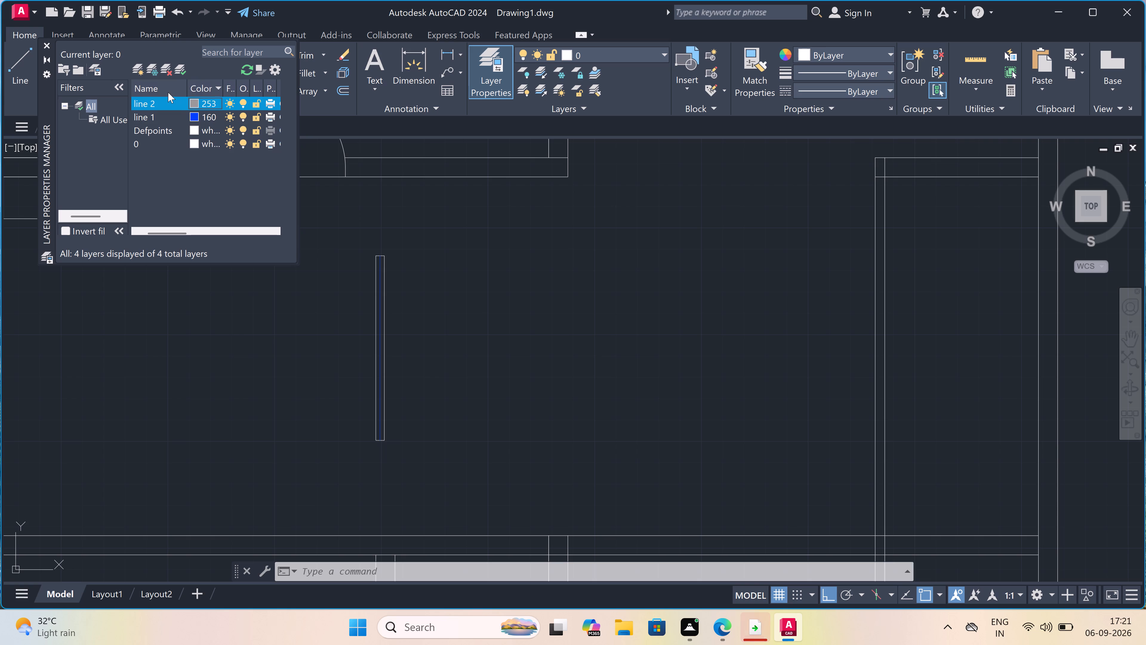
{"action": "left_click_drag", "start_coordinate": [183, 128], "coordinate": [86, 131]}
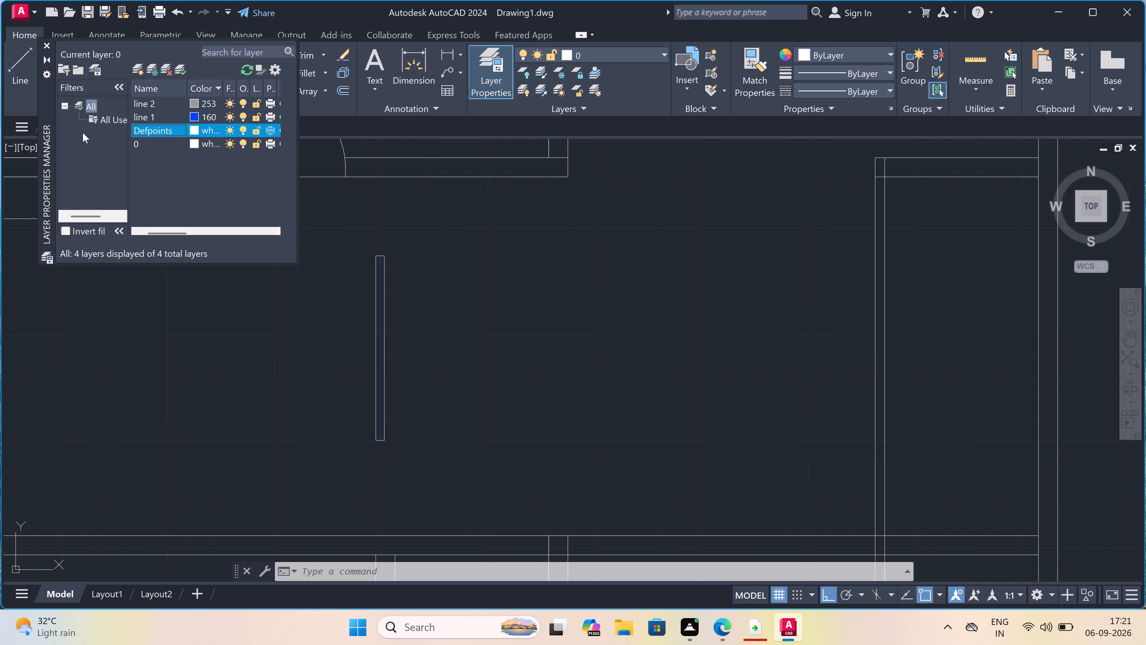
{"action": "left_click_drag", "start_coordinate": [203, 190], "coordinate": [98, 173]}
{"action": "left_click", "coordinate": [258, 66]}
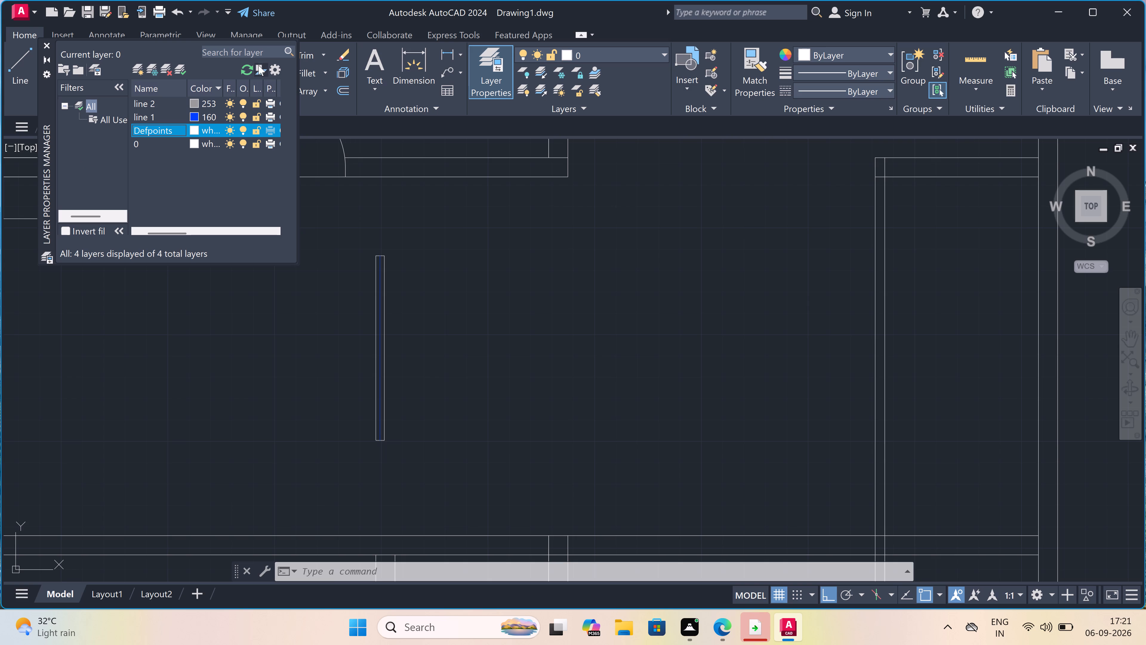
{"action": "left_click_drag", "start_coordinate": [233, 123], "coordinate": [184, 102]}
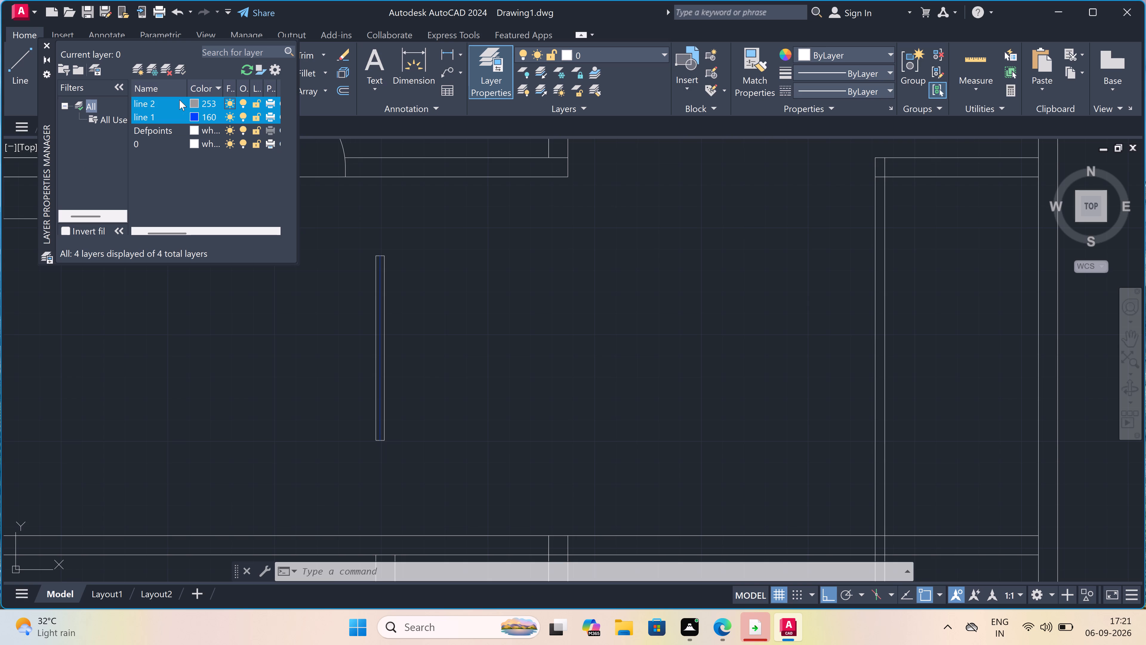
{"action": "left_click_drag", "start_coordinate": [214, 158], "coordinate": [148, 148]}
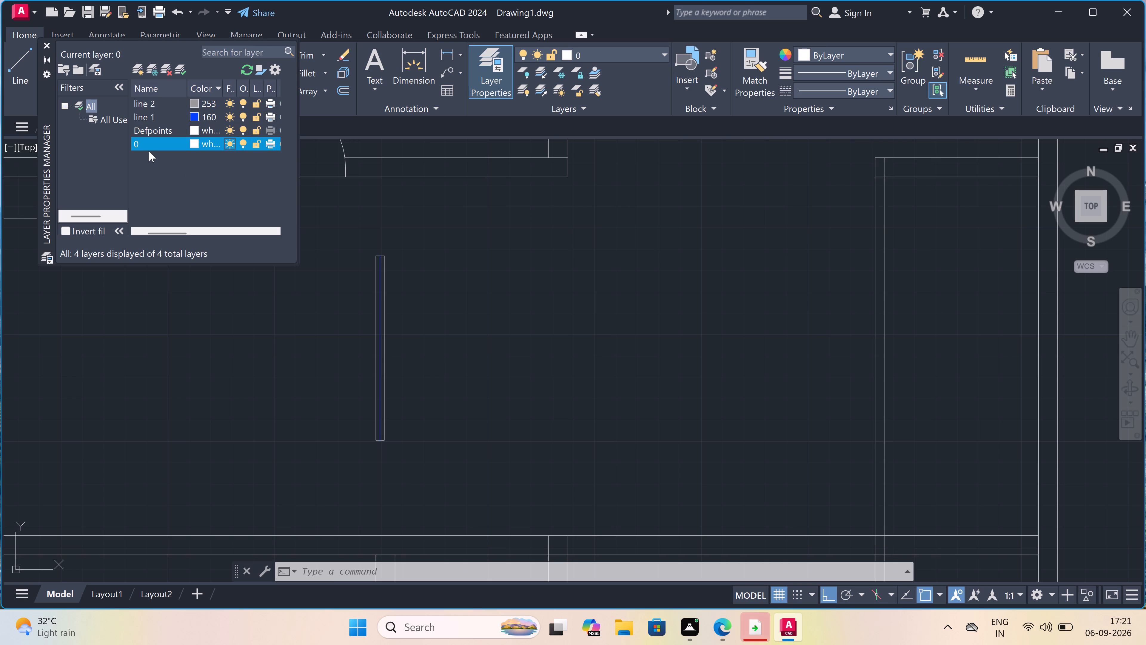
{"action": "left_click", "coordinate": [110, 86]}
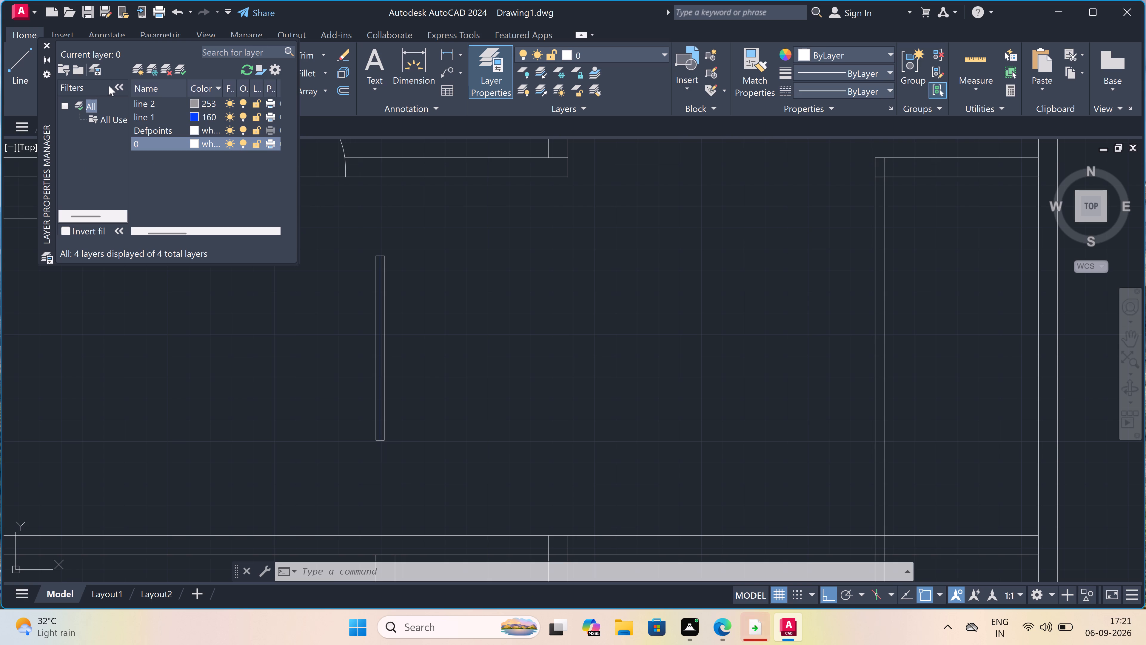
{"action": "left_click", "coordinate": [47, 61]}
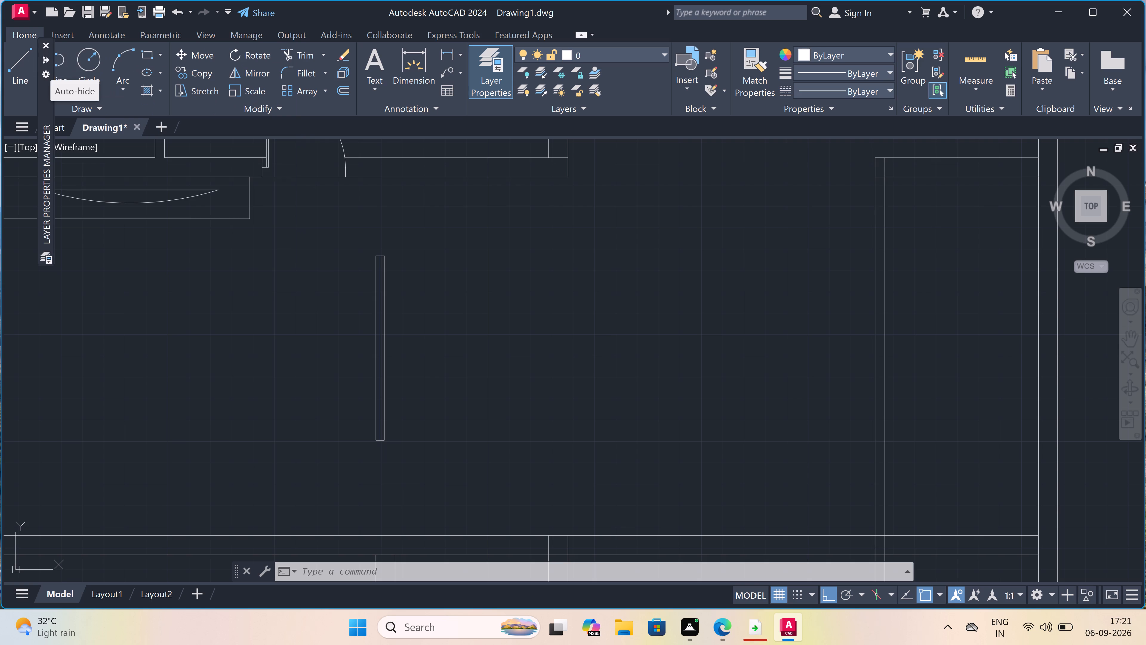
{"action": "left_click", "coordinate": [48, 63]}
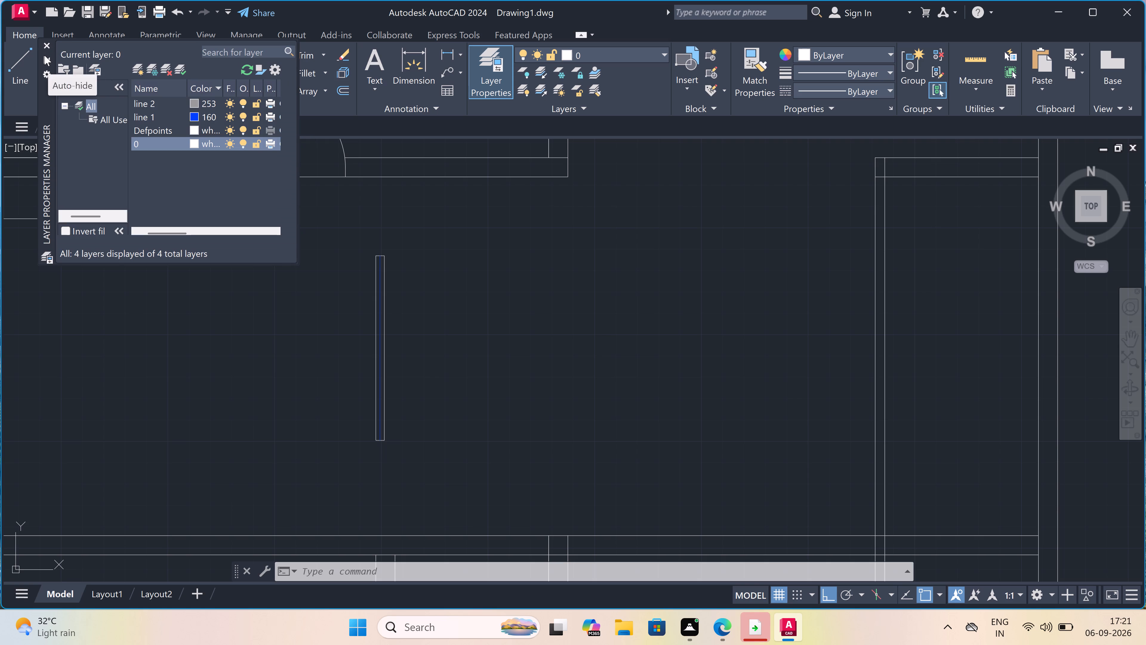
Load the DASHED linetype from acadiso.lin and assign it to the "line 2" layer.
{"action": "left_click", "coordinate": [122, 230]}
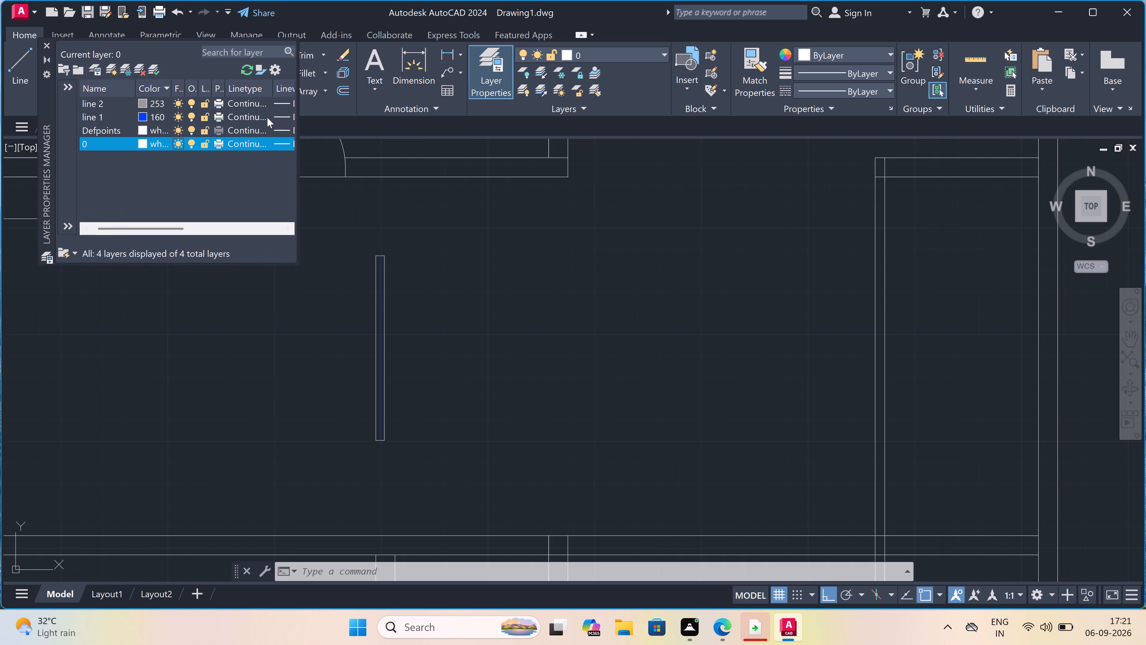
{"action": "scroll", "coordinate": [252, 118], "scroll_direction": "down", "scroll_amount": 4}
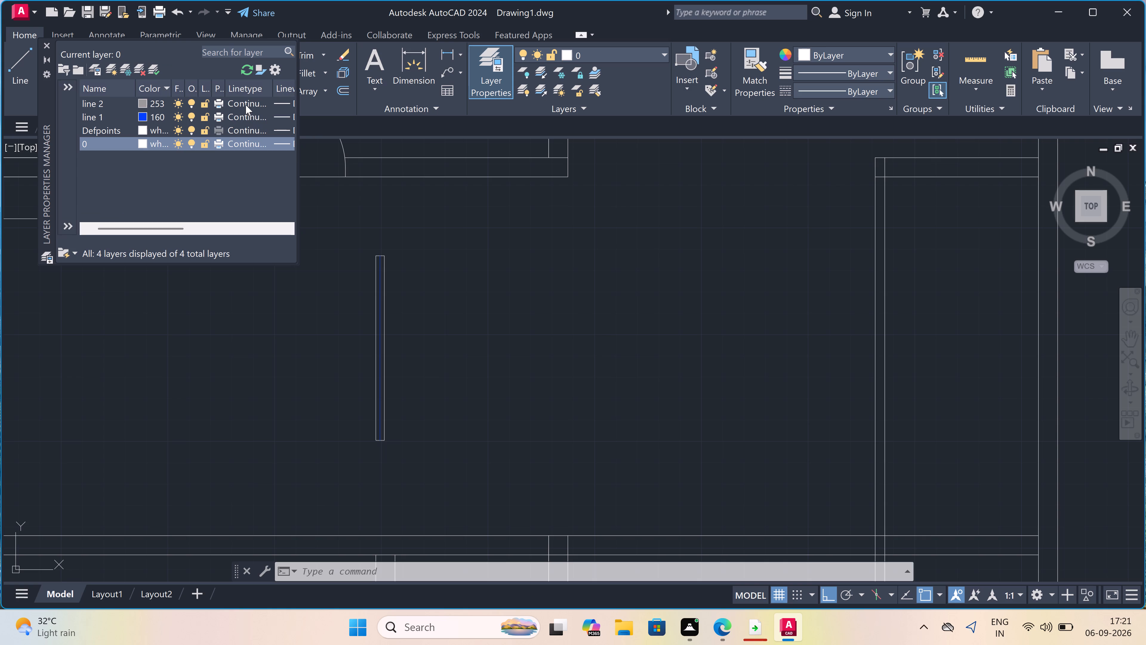
{"action": "double_click", "coordinate": [247, 99]}
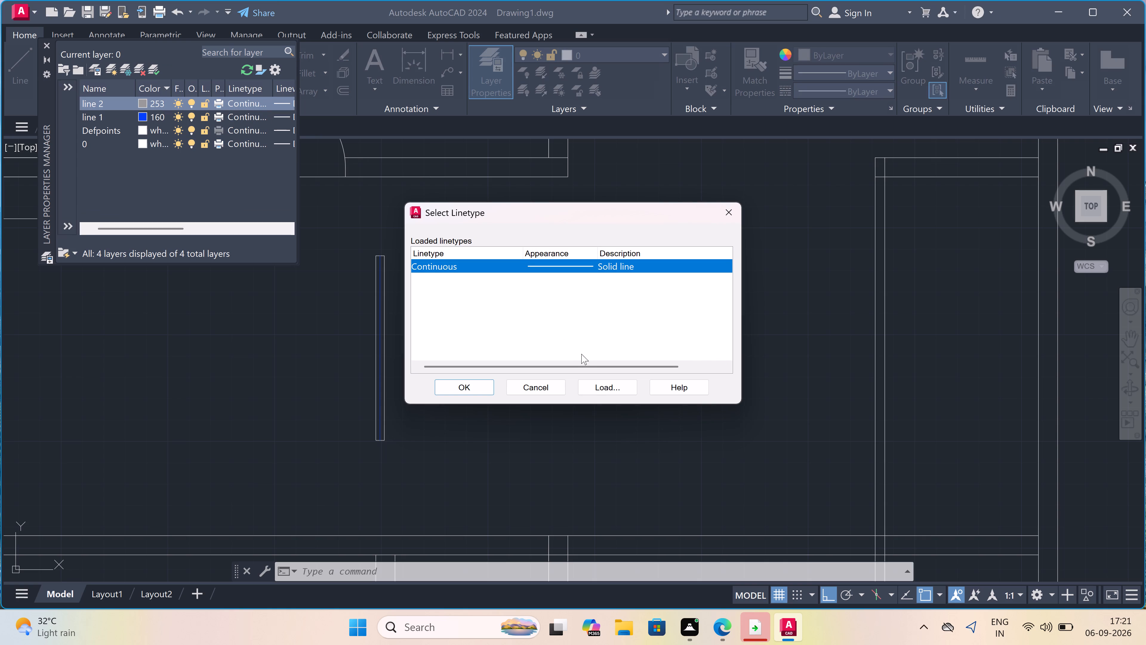
{"action": "left_click", "coordinate": [597, 384]}
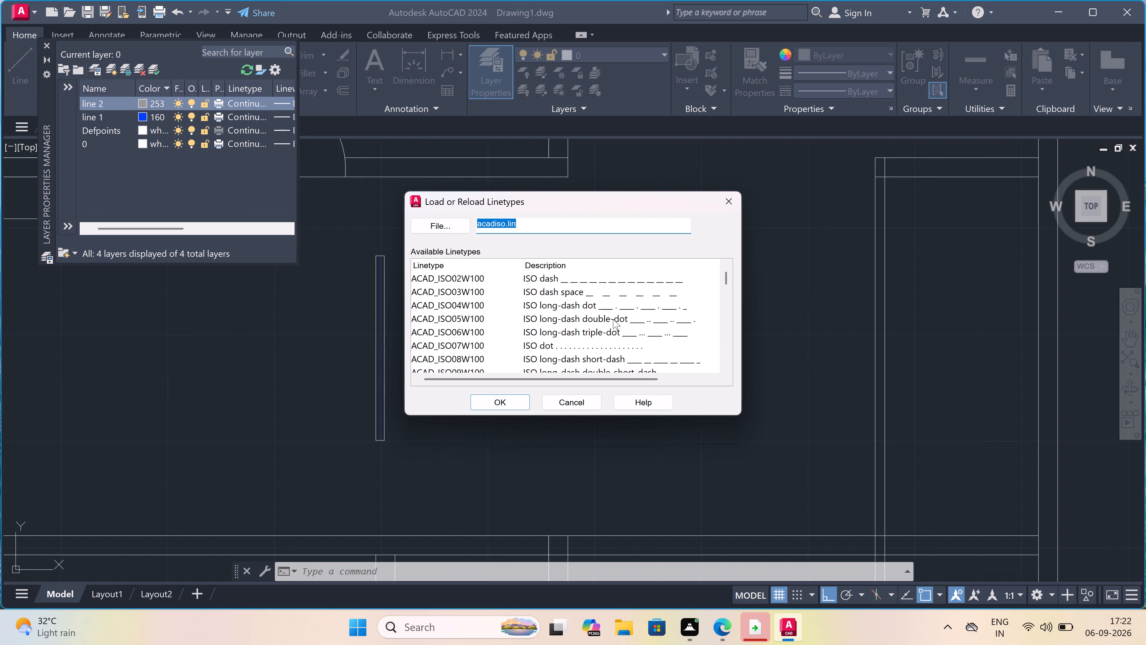
{"action": "scroll", "coordinate": [613, 320], "scroll_direction": "down", "scroll_amount": 9}
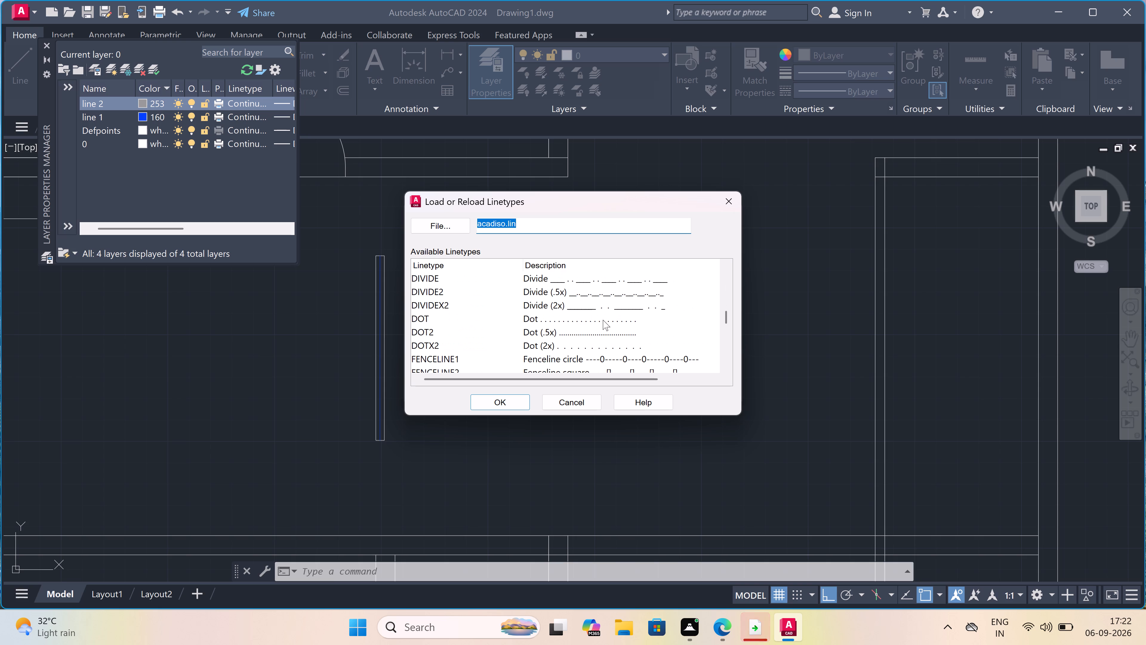
{"action": "scroll", "coordinate": [603, 320], "scroll_direction": "up", "scroll_amount": 4}
{"action": "scroll", "coordinate": [601, 318], "scroll_direction": "down", "scroll_amount": 4}
{"action": "scroll", "coordinate": [585, 301], "scroll_direction": "down", "scroll_amount": 2}
{"action": "scroll", "coordinate": [585, 301], "scroll_direction": "up", "scroll_amount": 6}
{"action": "scroll", "coordinate": [589, 300], "scroll_direction": "down", "scroll_amount": 1}
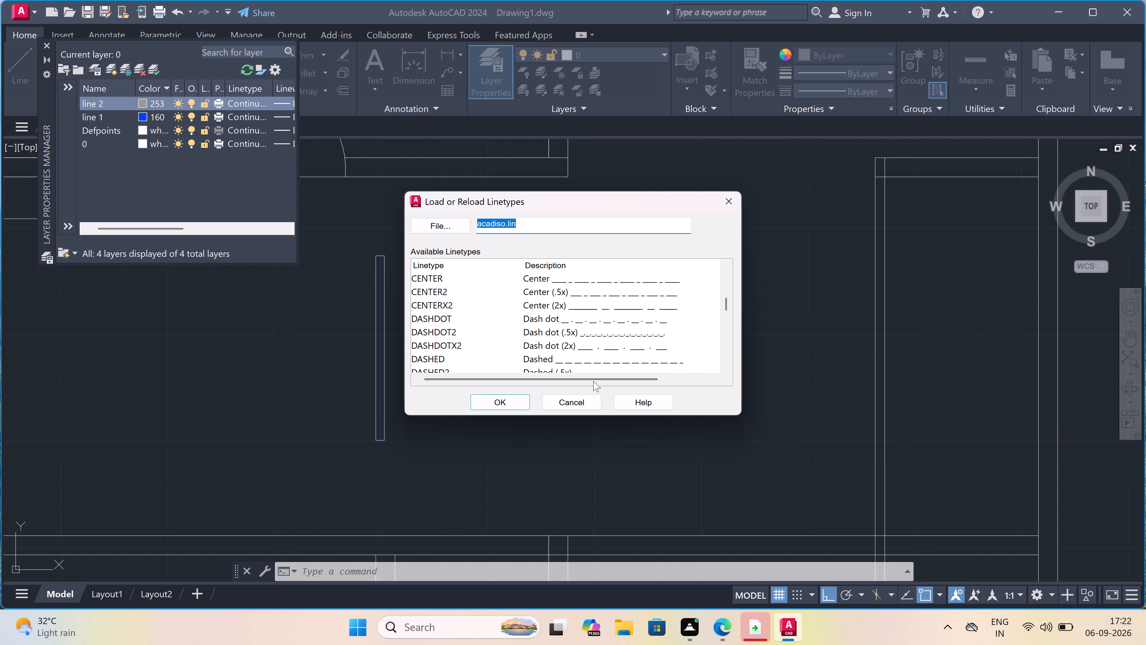
{"action": "double_click", "coordinate": [584, 363]}
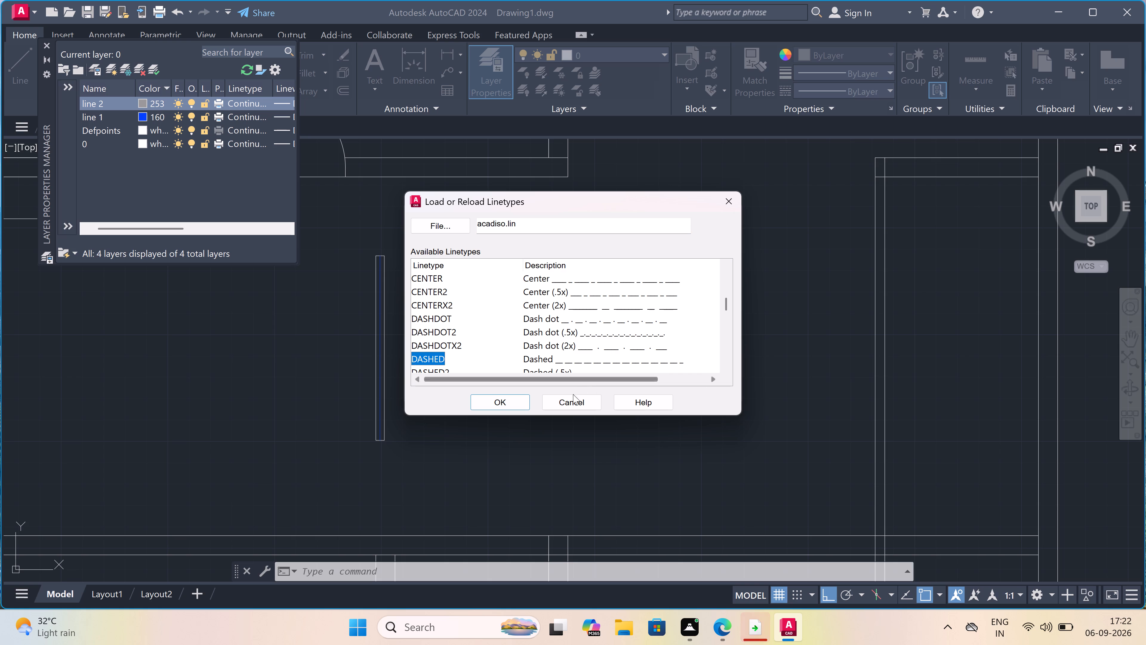
{"action": "left_click", "coordinate": [499, 403]}
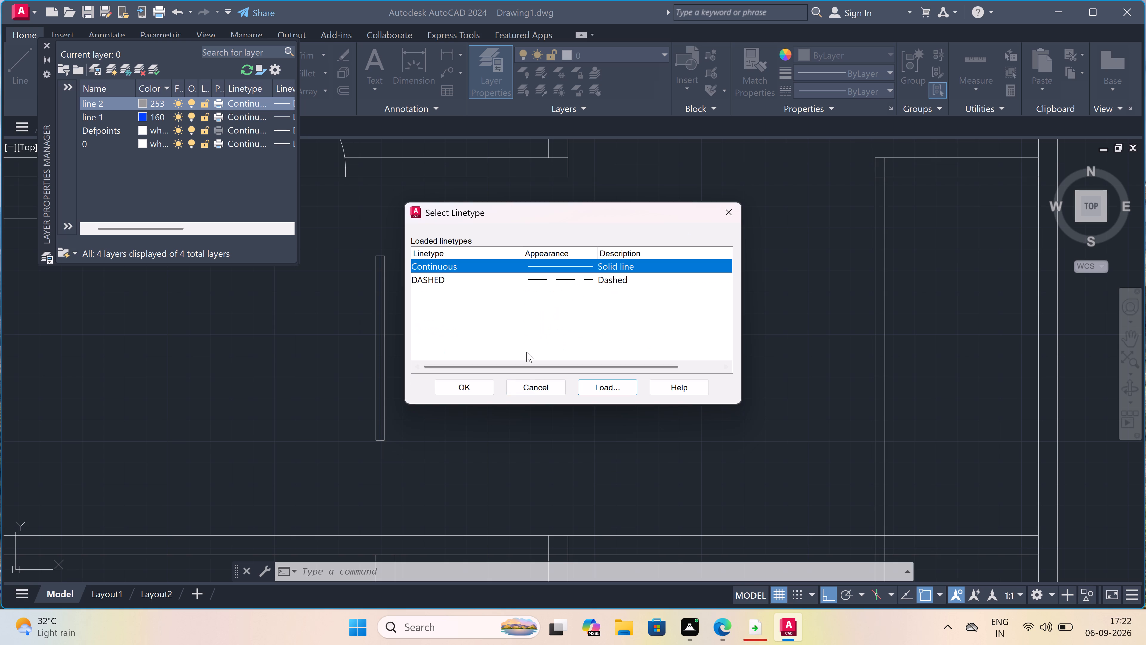
{"action": "left_click", "coordinate": [654, 281]}
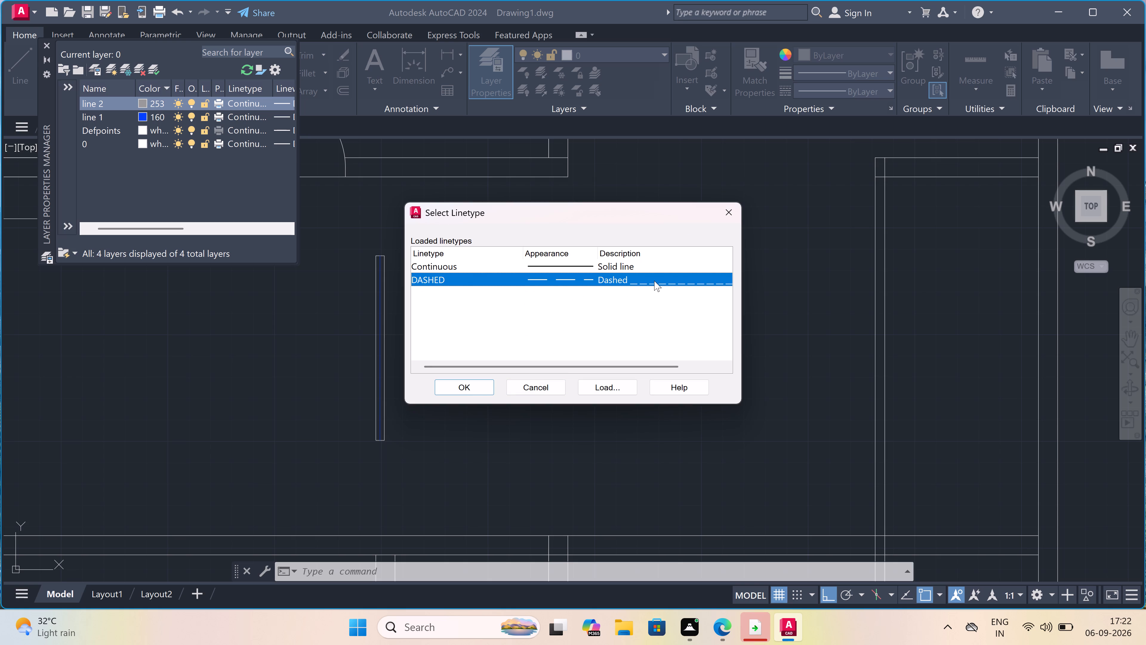
{"action": "double_click", "coordinate": [459, 391]}
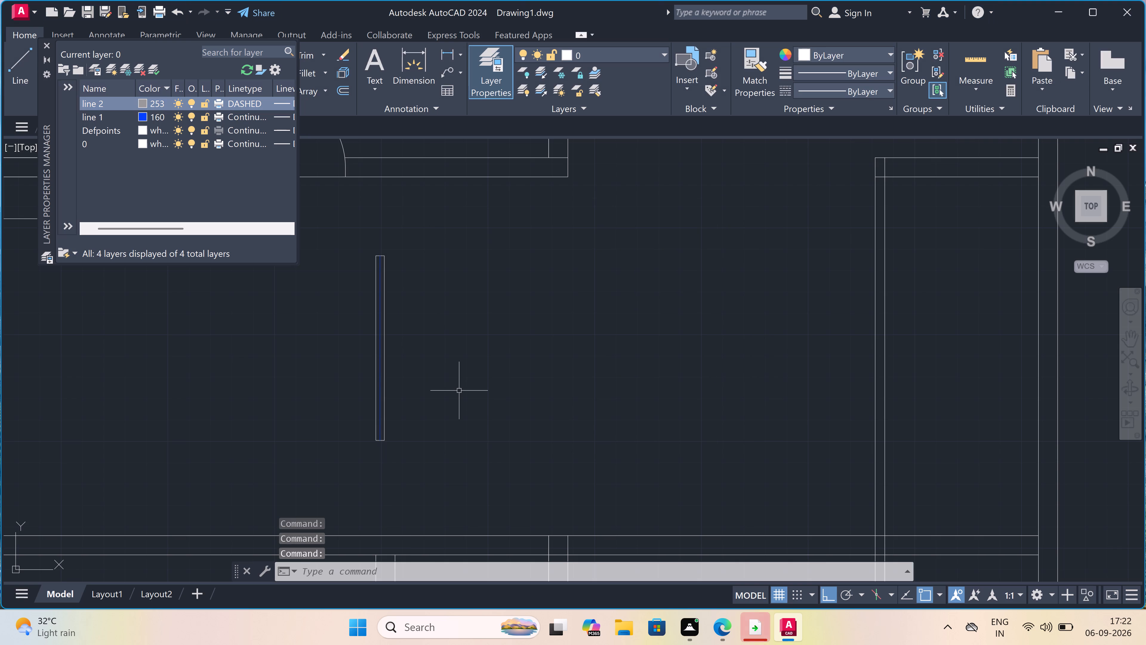
Set the current object linetype to DASHED and close the layer properties manager.
{"action": "double_click", "coordinate": [845, 93]}
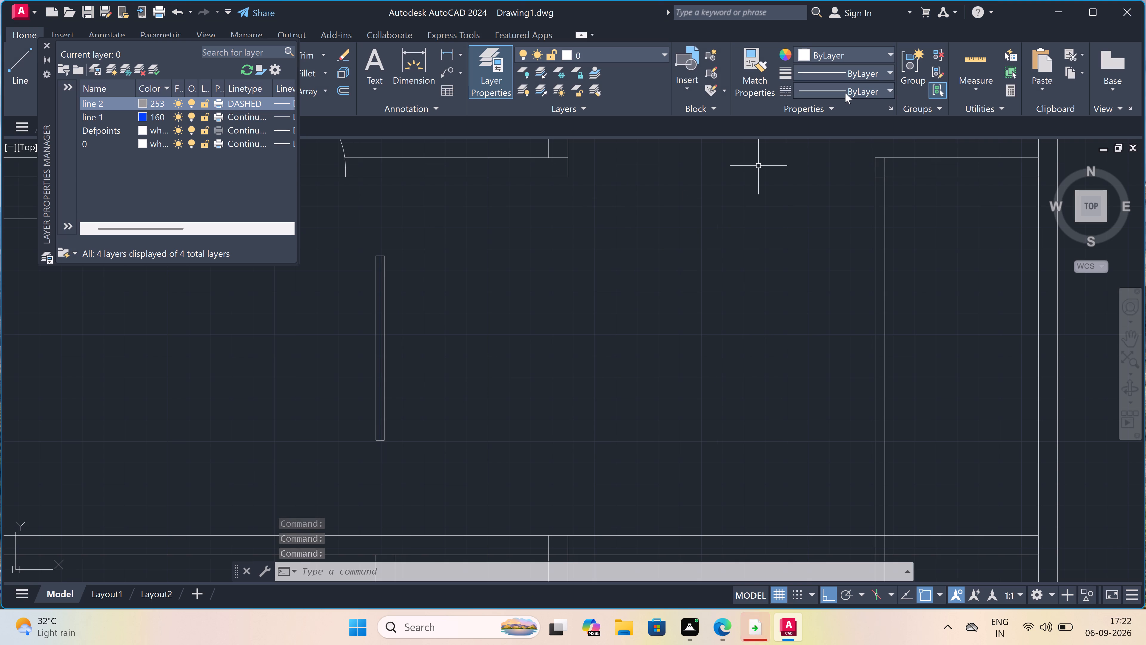
{"action": "double_click", "coordinate": [842, 90]}
{"action": "left_click", "coordinate": [842, 90]}
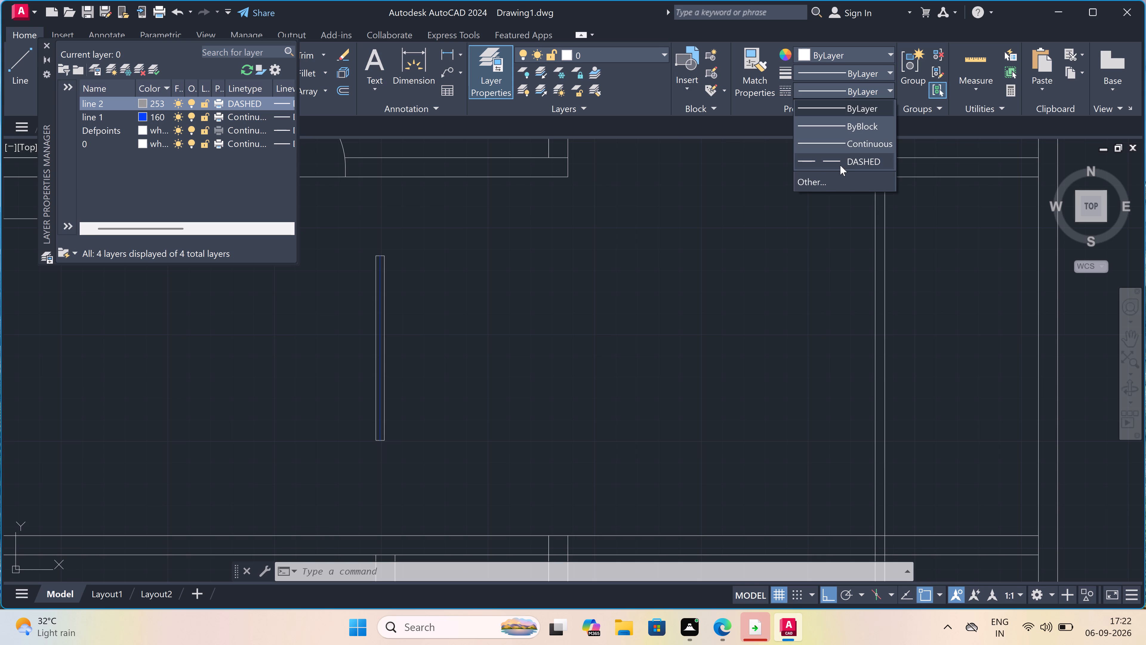
{"action": "double_click", "coordinate": [832, 160]}
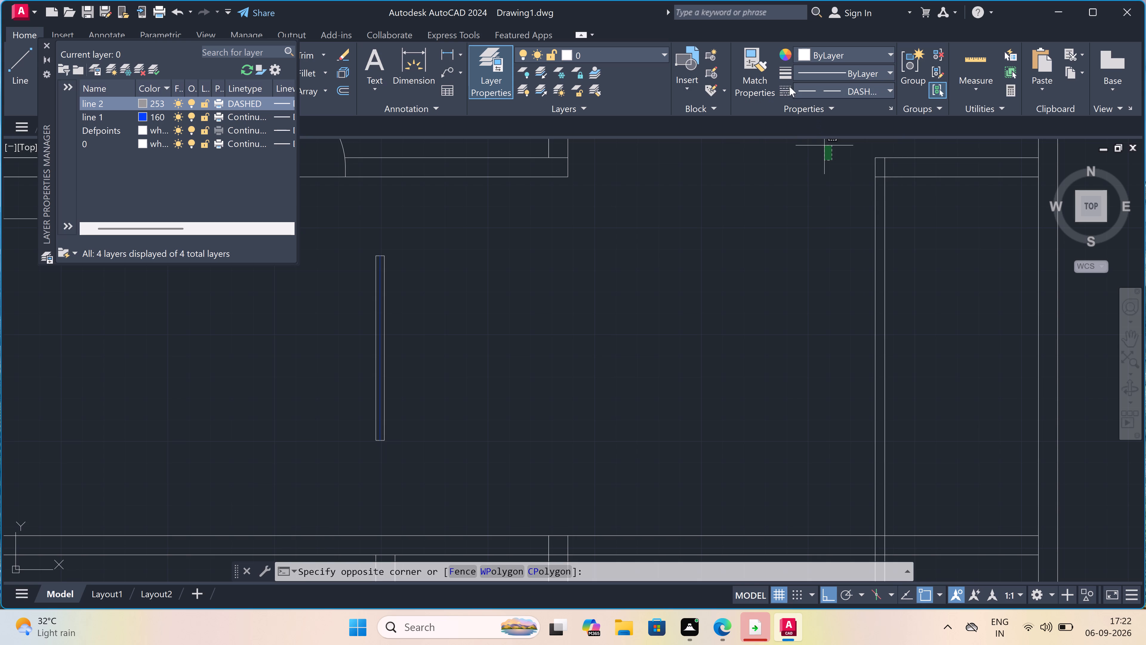
{"action": "key", "text": "Escape"}
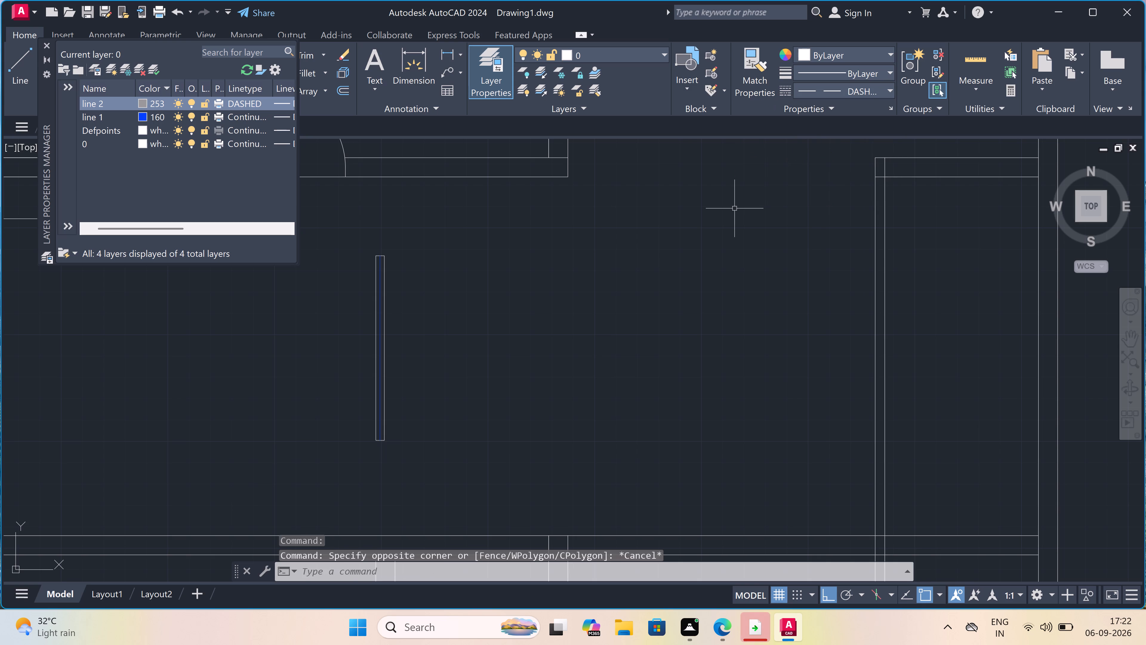
{"action": "key", "text": "Escape"}
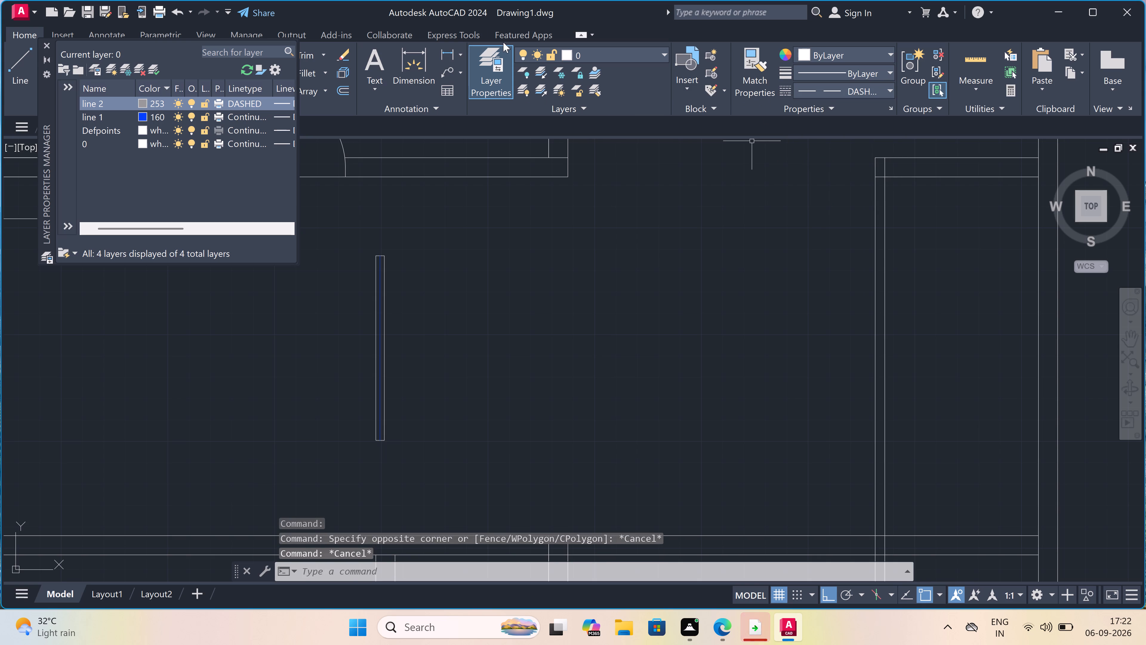
{"action": "key", "text": "Escape"}
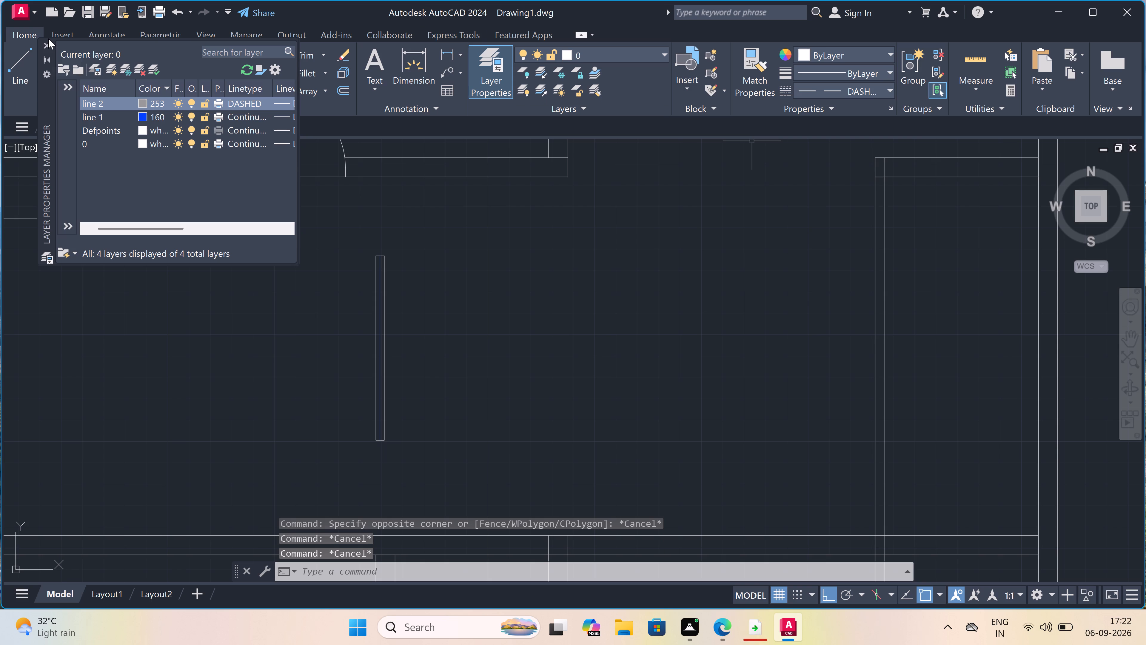
{"action": "left_click", "coordinate": [46, 41]}
Make "line 2" the current layer.
{"action": "double_click", "coordinate": [614, 48]}
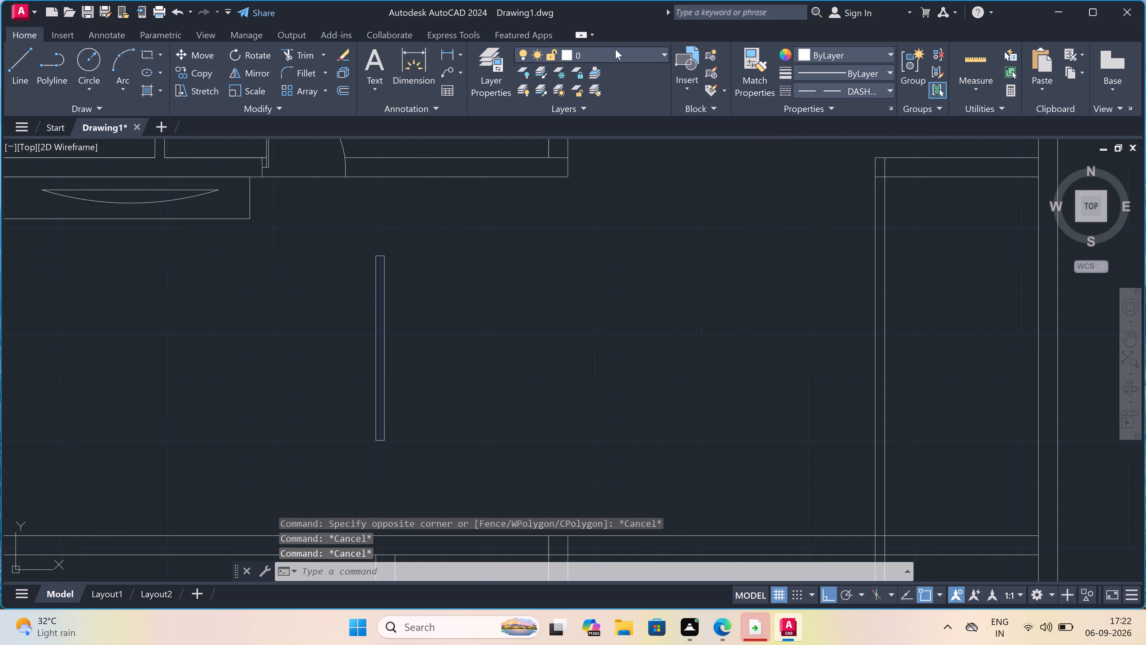
{"action": "left_click", "coordinate": [615, 49]}
{"action": "left_click", "coordinate": [618, 50]}
{"action": "left_click_drag", "start_coordinate": [618, 53], "coordinate": [622, 53]}
{"action": "left_click", "coordinate": [622, 53]}
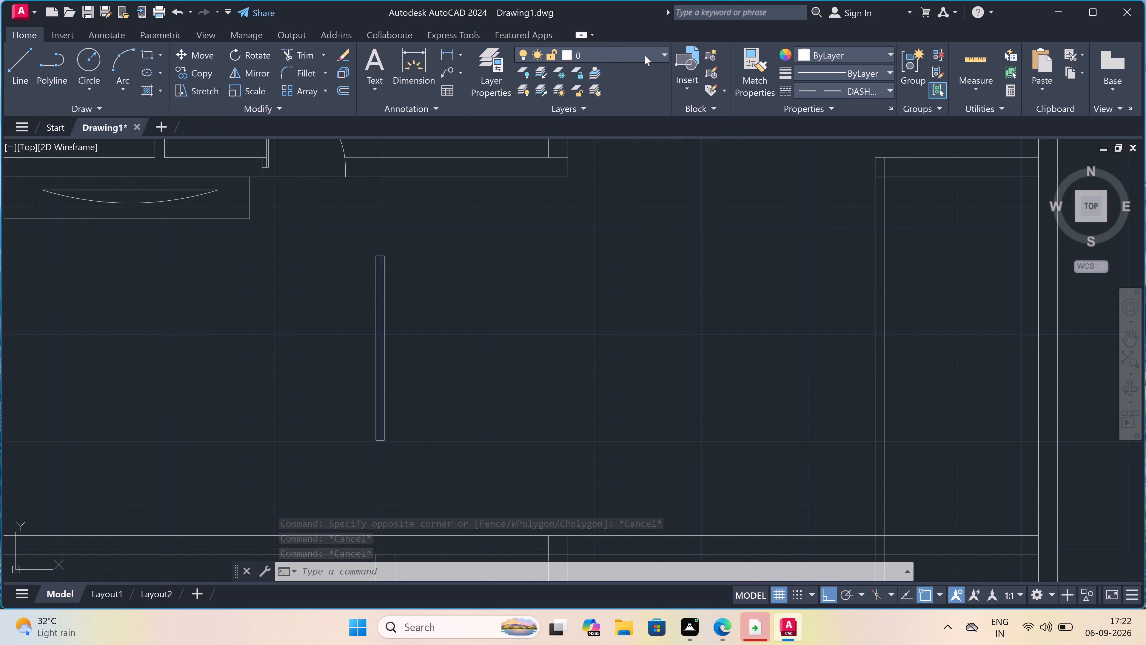
{"action": "double_click", "coordinate": [661, 53]}
{"action": "double_click", "coordinate": [563, 51]}
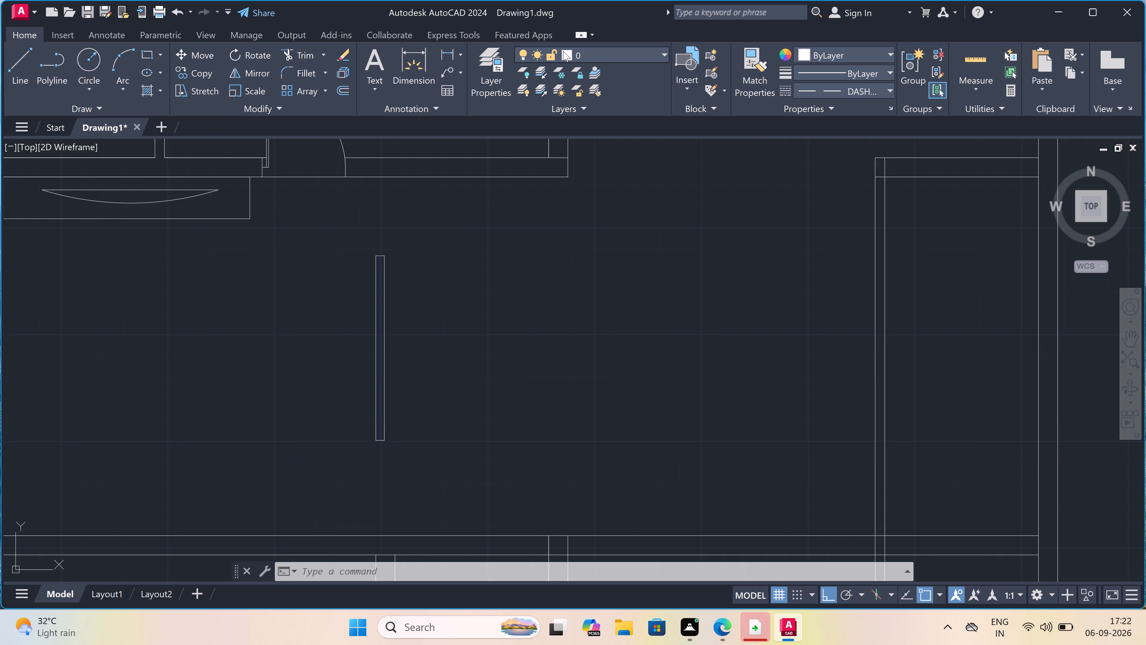
{"action": "left_click", "coordinate": [571, 53]}
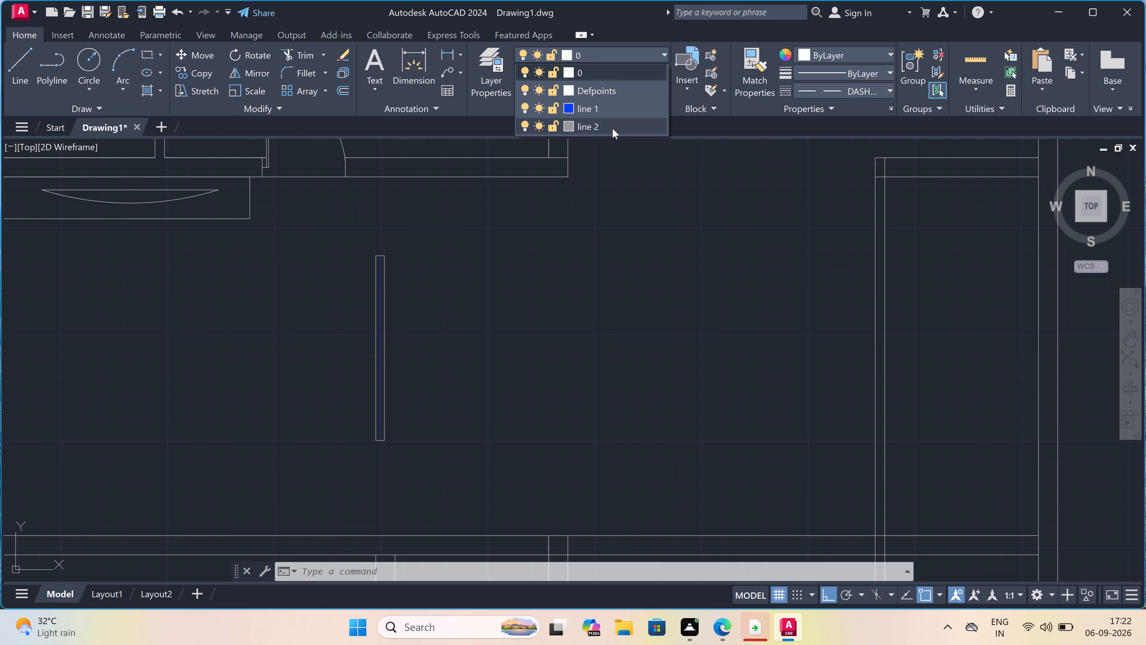
{"action": "left_click_drag", "start_coordinate": [618, 139], "coordinate": [618, 142]}
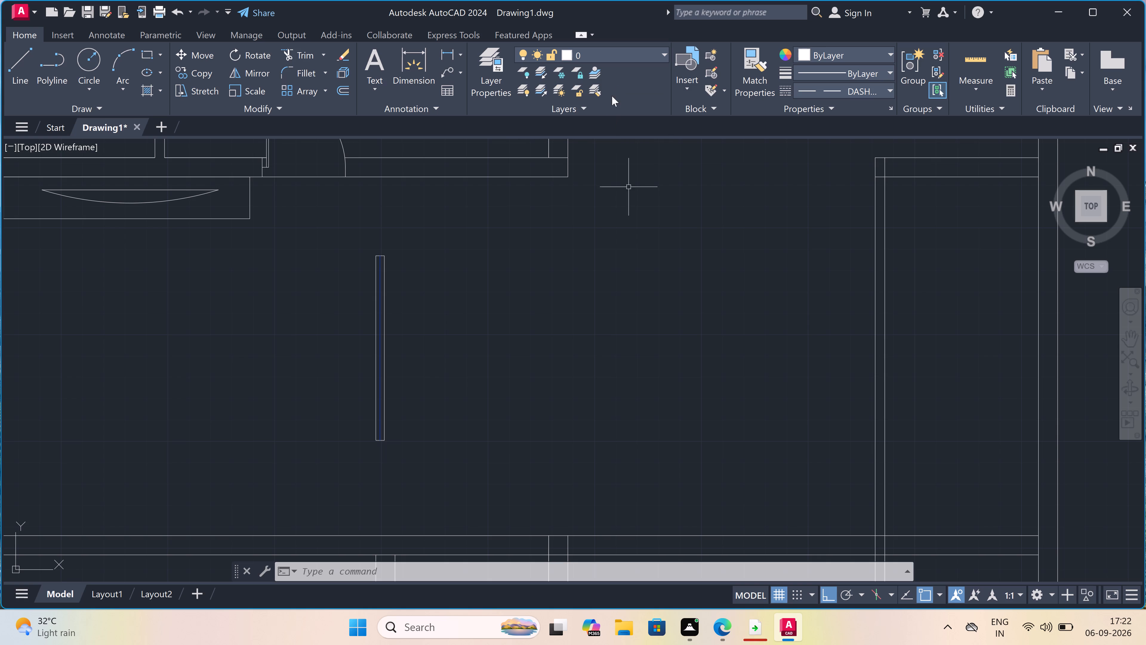
{"action": "left_click", "coordinate": [565, 55]}
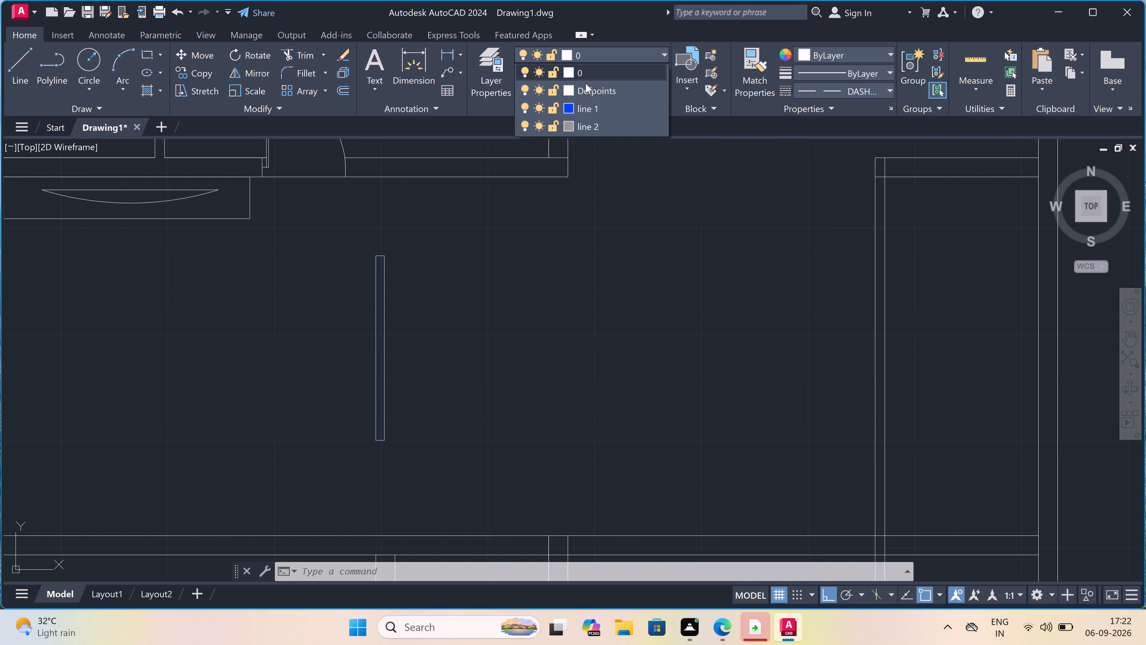
{"action": "left_click", "coordinate": [590, 122]}
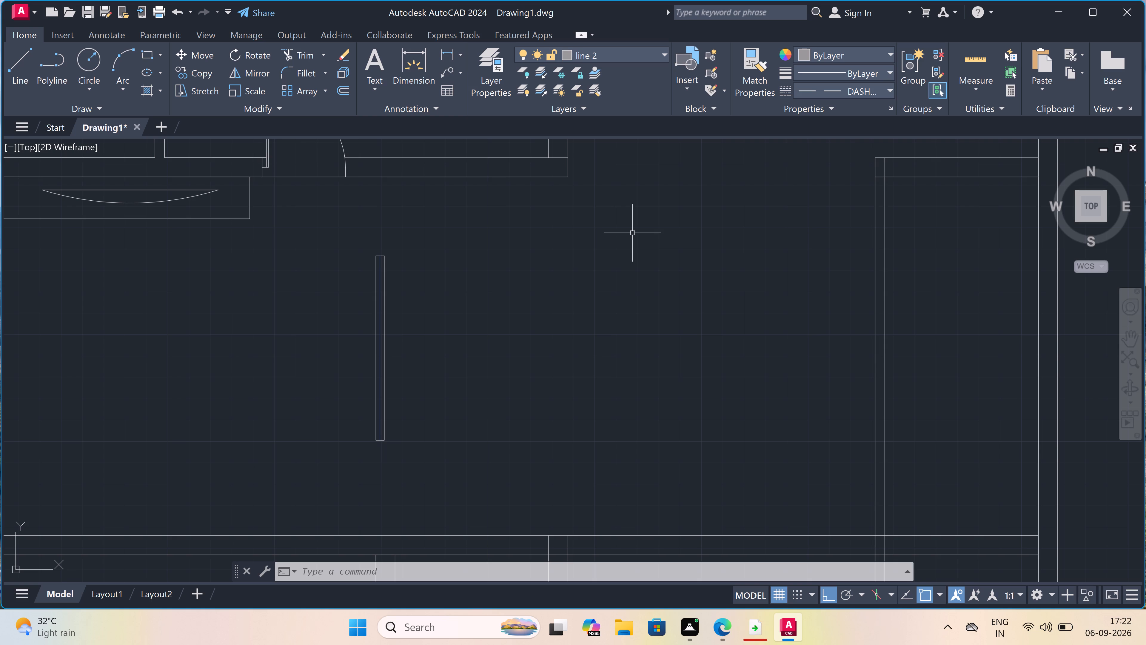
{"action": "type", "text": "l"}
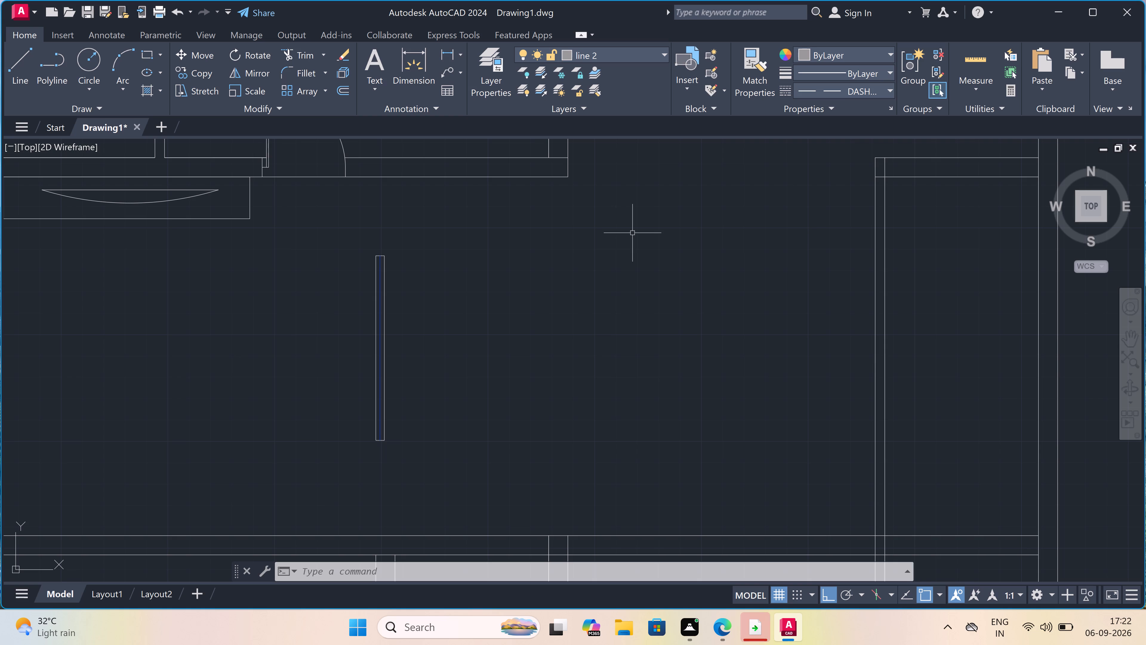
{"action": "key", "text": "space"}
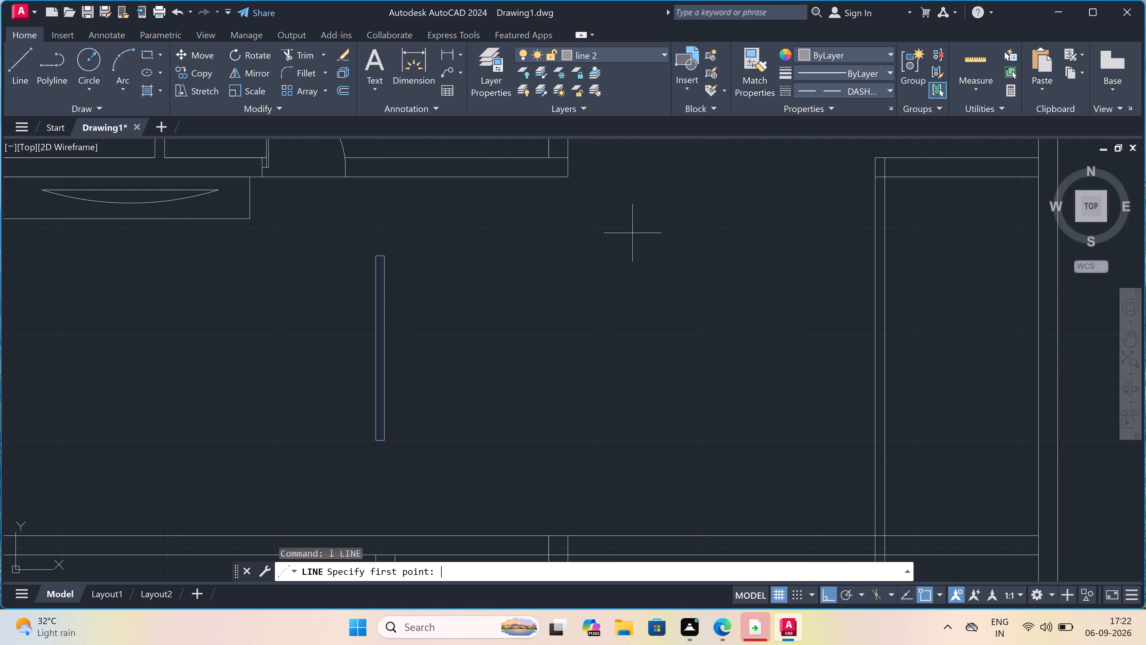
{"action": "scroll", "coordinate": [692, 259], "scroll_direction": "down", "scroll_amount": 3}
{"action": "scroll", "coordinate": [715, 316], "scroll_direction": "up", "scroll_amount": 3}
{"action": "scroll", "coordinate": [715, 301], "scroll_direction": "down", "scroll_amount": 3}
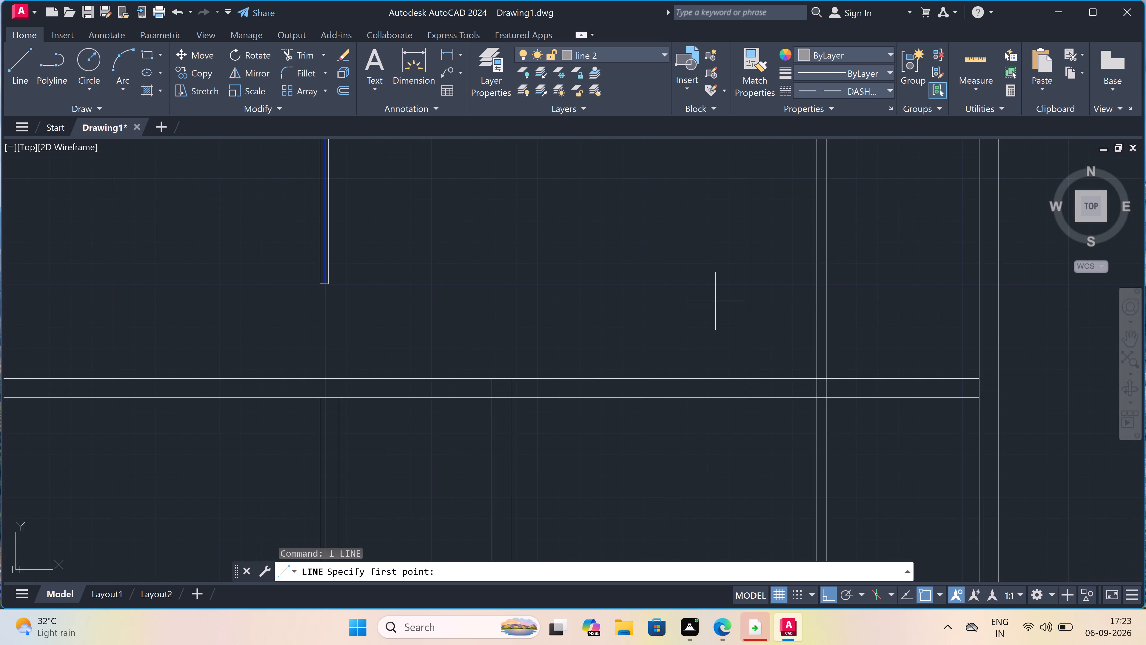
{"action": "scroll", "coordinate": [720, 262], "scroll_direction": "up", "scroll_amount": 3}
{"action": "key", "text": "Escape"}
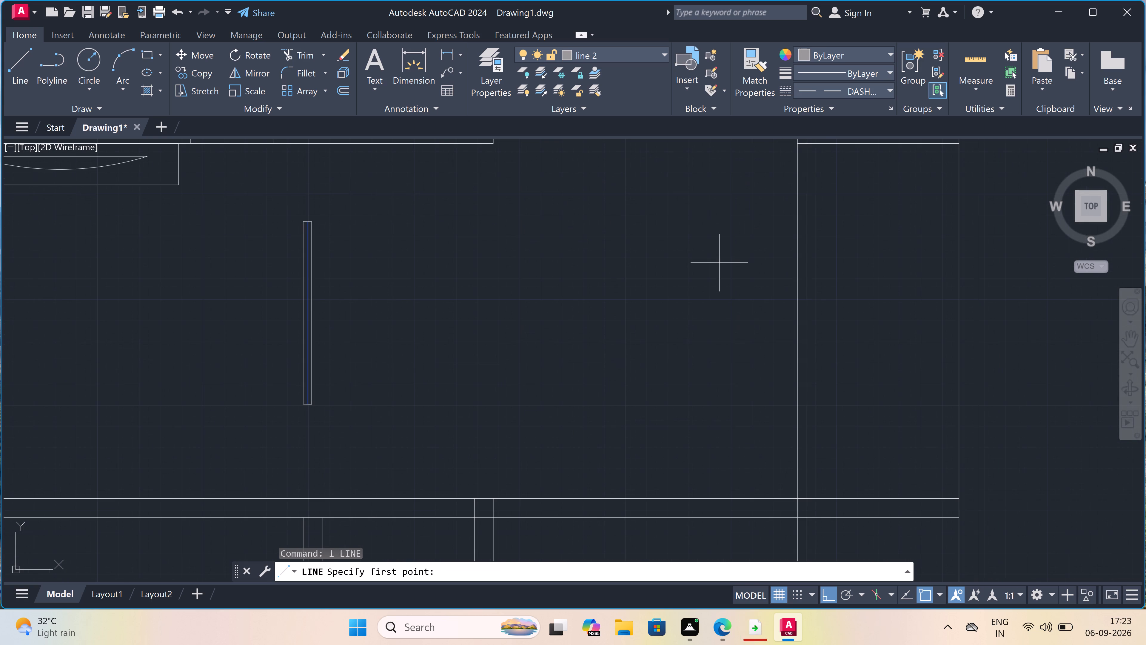
Trim the pair of vertical wall lines crossing the central hall's right side between the upper and lower horizontal walls.
{"action": "key", "text": "t"}
{"action": "type", "text": "r"}
{"action": "key", "text": "space"}
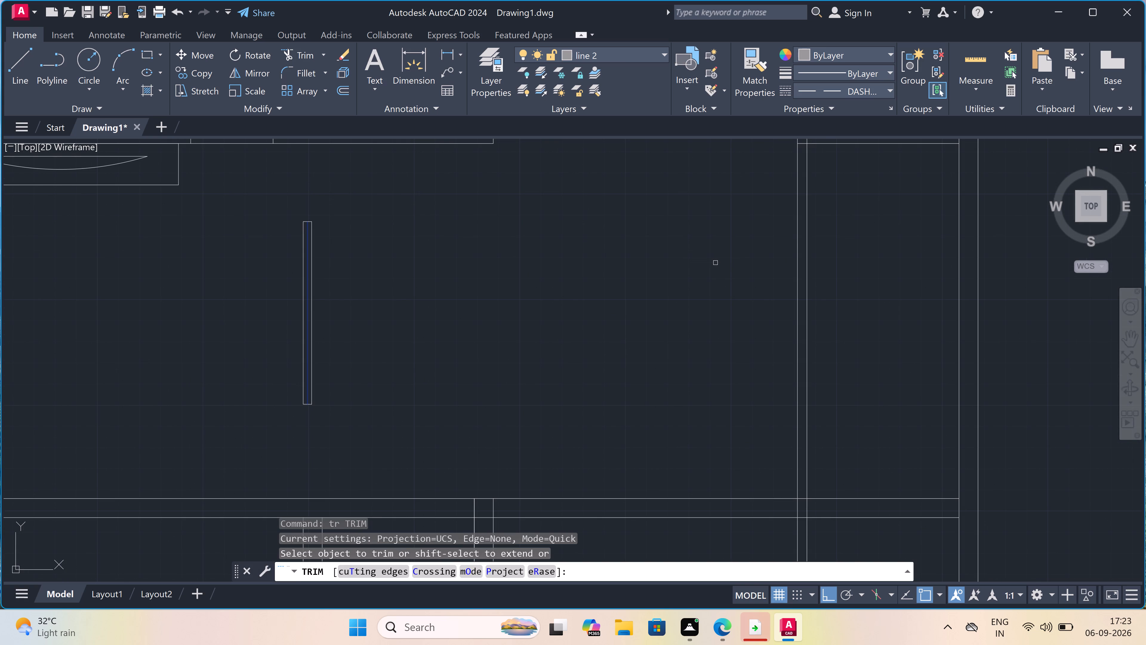
{"action": "left_click_drag", "start_coordinate": [827, 244], "coordinate": [817, 245]}
{"action": "double_click", "coordinate": [724, 248]}
{"action": "key", "text": "Escape"}
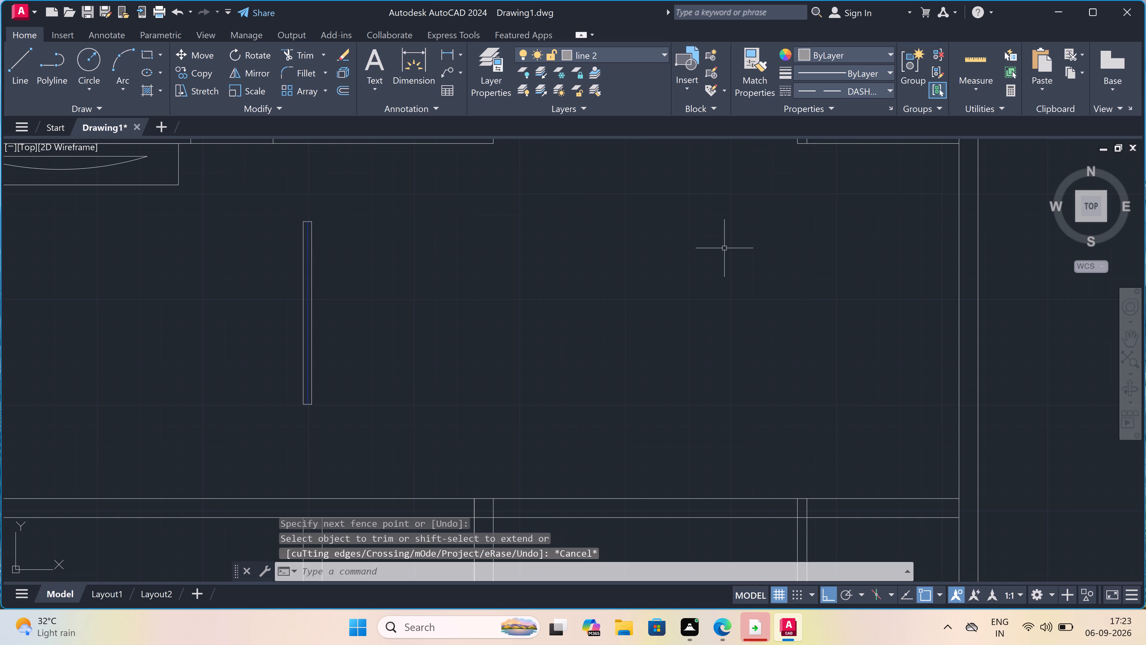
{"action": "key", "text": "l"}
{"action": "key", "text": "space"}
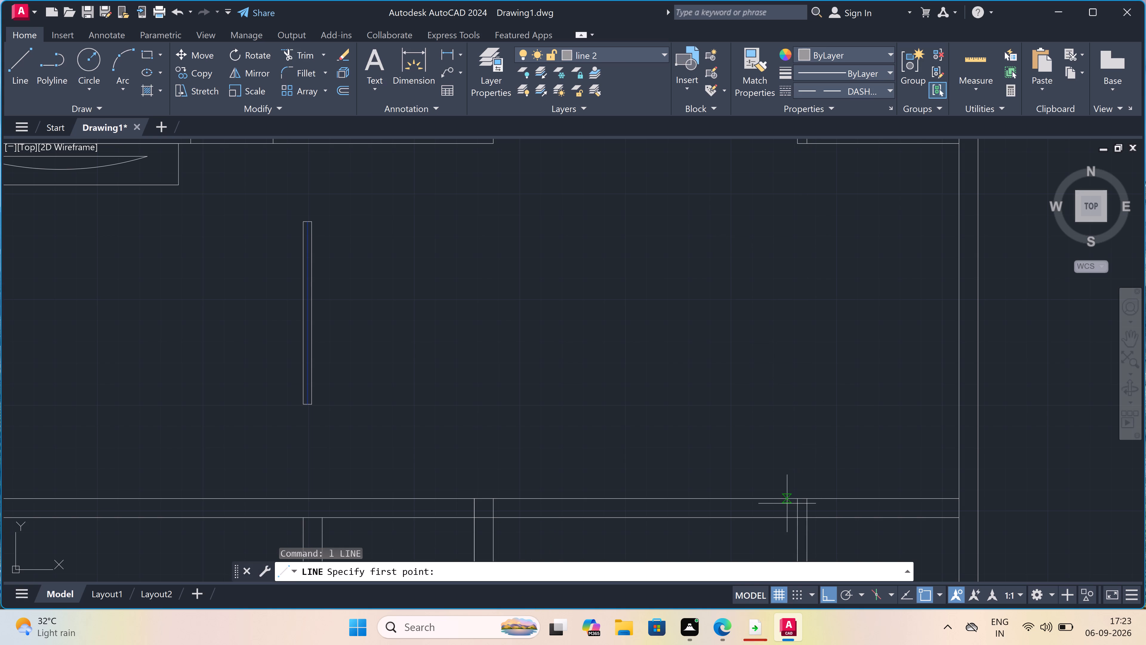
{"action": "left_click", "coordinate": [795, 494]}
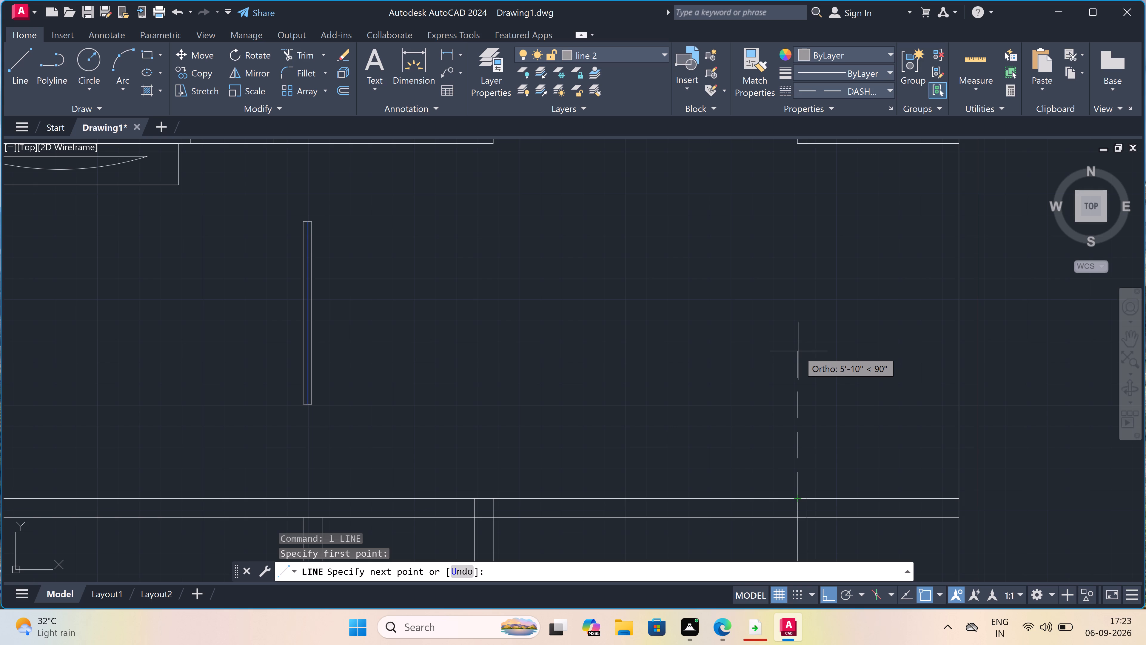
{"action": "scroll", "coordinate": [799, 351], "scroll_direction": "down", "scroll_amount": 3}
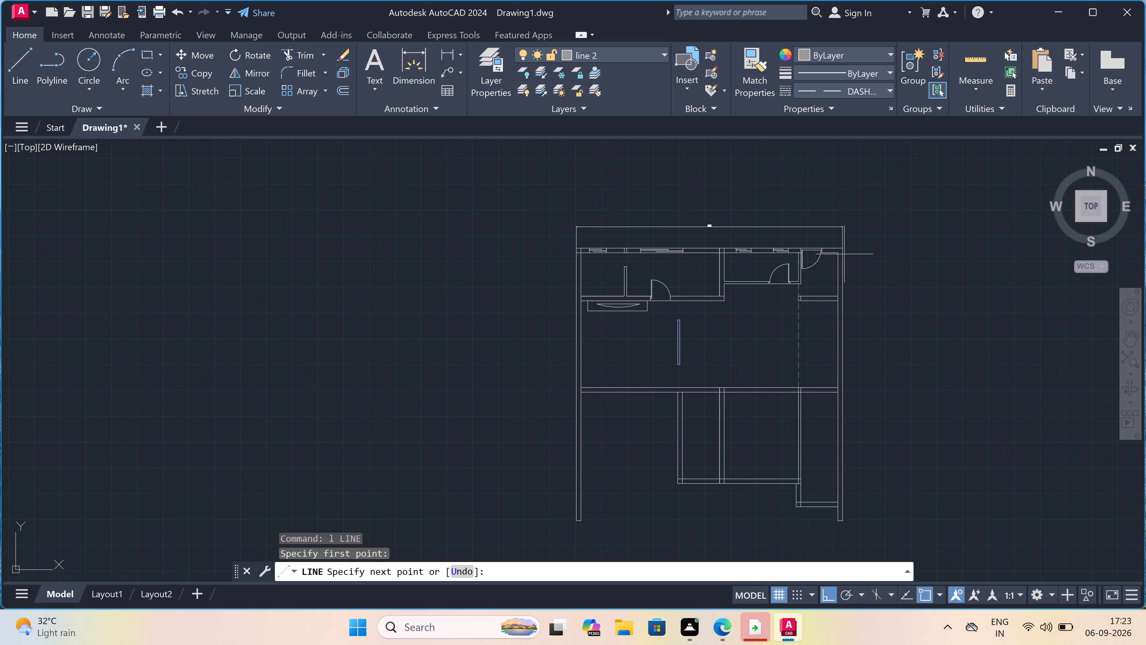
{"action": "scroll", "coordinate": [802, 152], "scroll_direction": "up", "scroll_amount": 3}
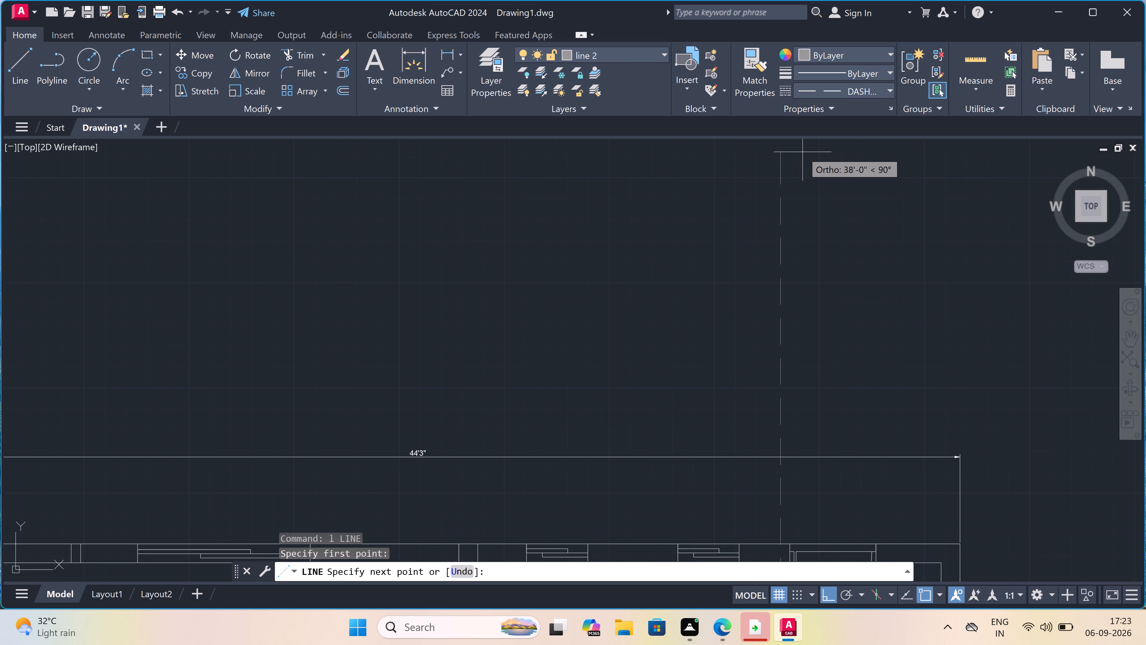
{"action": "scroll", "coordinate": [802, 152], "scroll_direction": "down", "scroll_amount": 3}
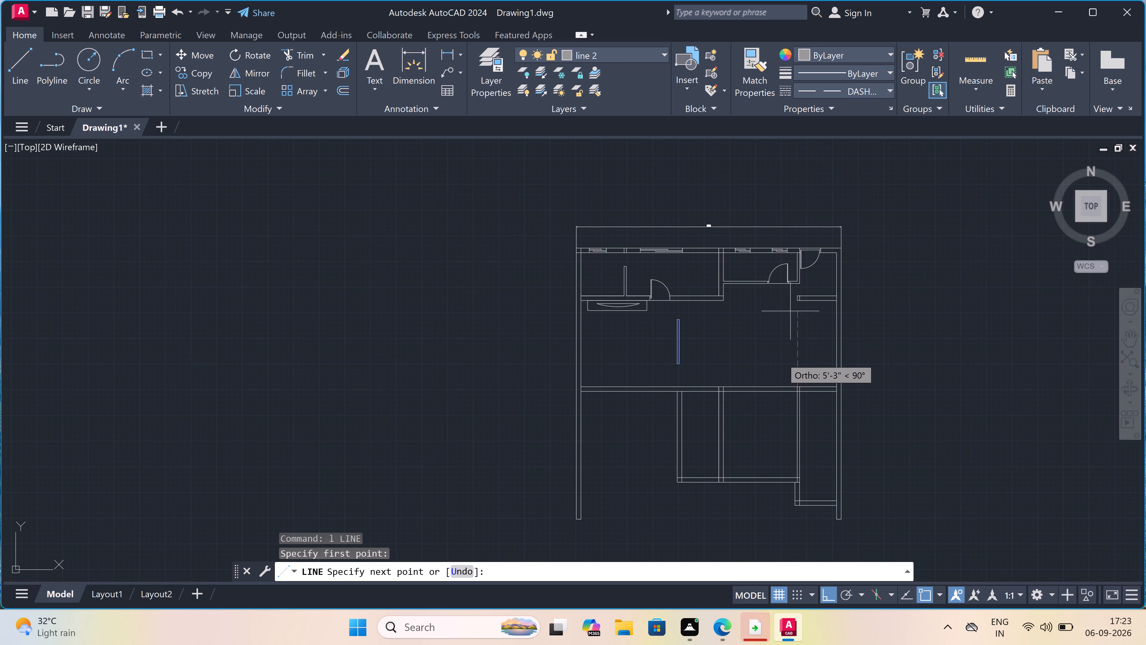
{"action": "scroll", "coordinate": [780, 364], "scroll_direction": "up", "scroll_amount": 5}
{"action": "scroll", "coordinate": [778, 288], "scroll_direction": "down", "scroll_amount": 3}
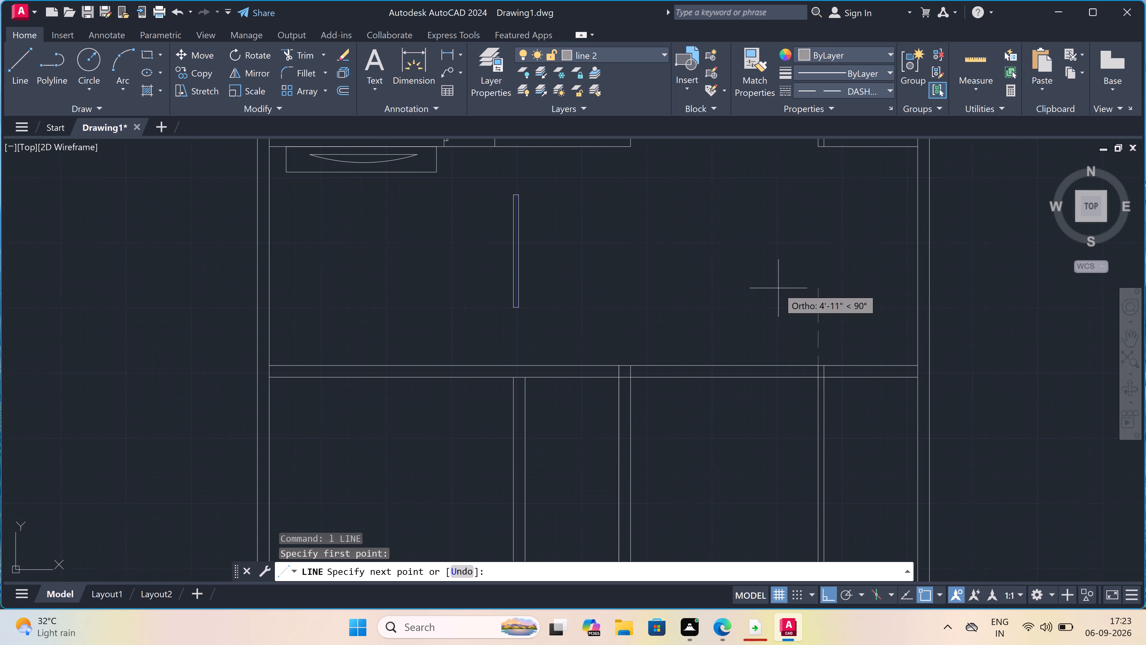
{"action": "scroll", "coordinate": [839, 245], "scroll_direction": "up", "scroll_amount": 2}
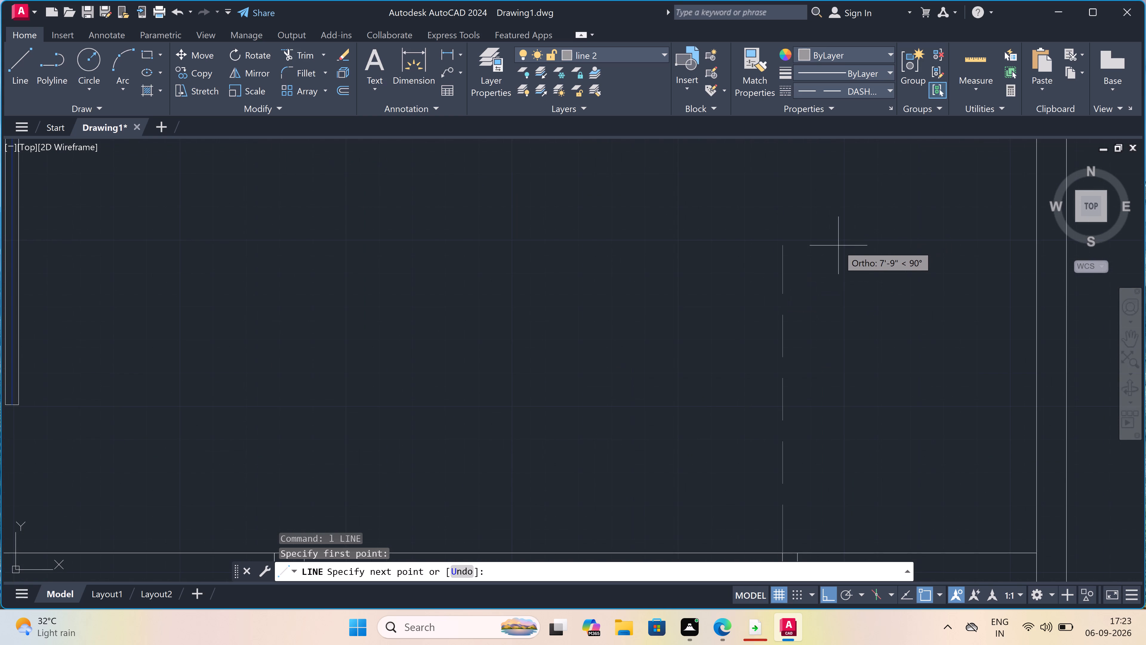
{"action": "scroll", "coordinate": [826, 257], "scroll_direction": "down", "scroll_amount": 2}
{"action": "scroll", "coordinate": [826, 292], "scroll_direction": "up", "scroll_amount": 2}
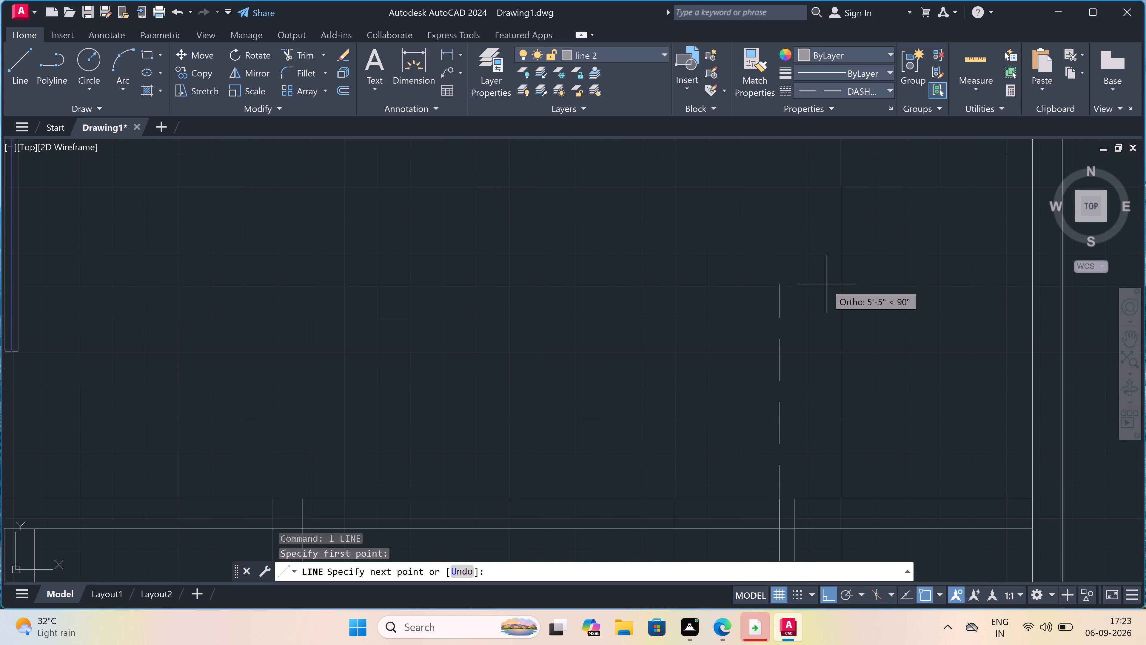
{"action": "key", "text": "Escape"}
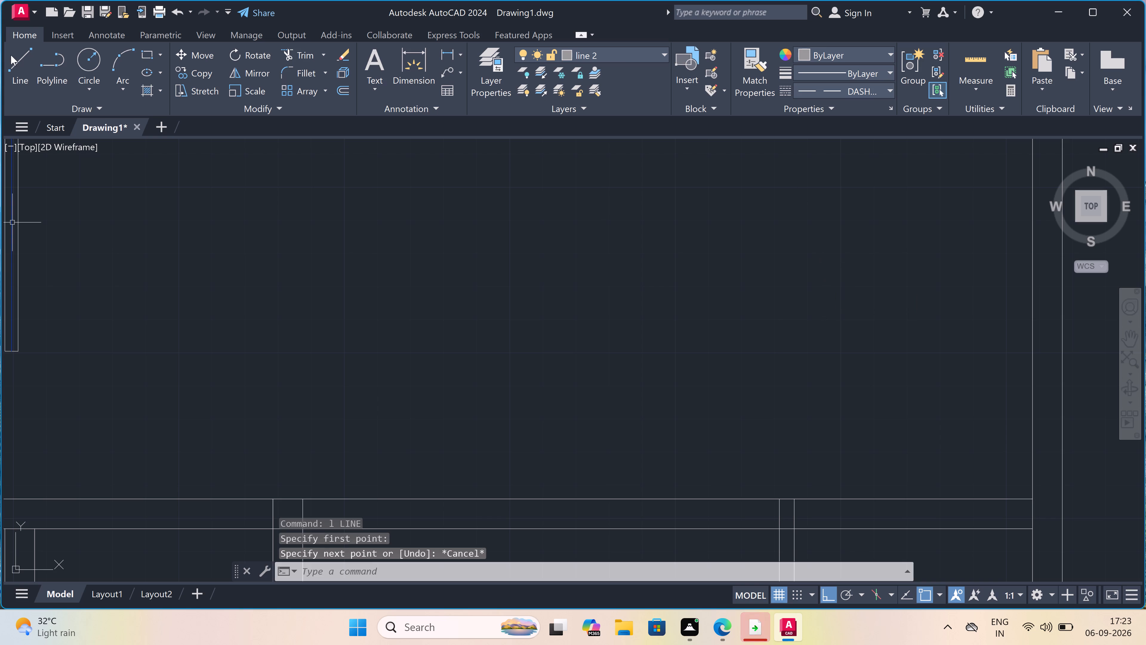
Load the DASHEDX2 linetype from acadiso.lin while choosing a linetype for the "line 2" layer.
{"action": "double_click", "coordinate": [494, 57]}
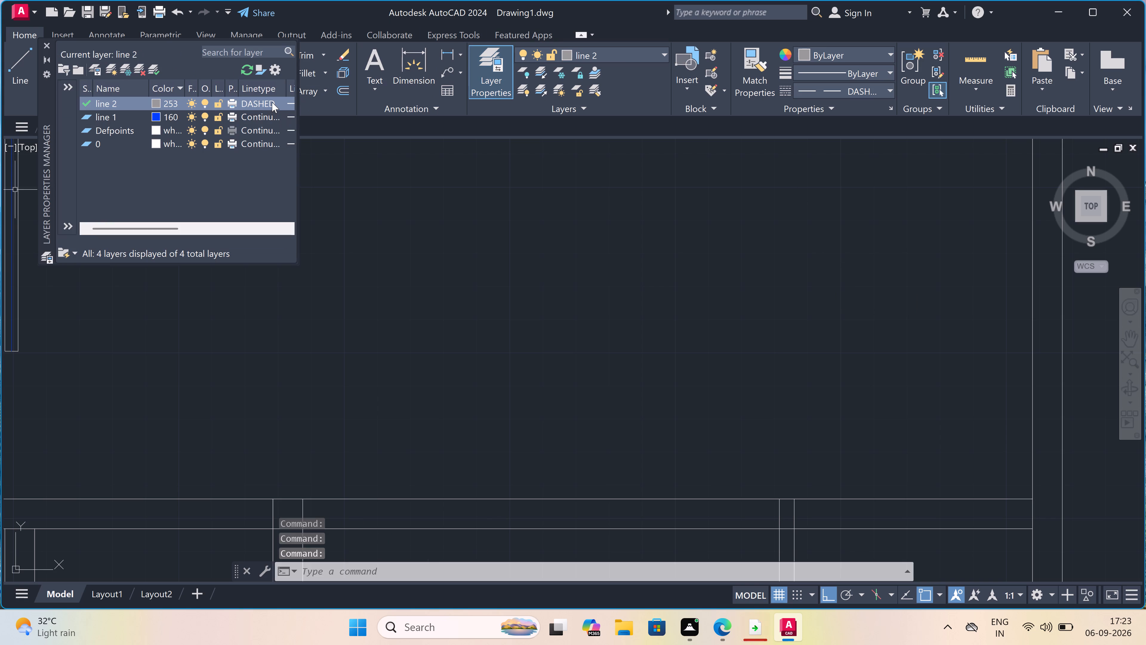
{"action": "left_click", "coordinate": [272, 102]}
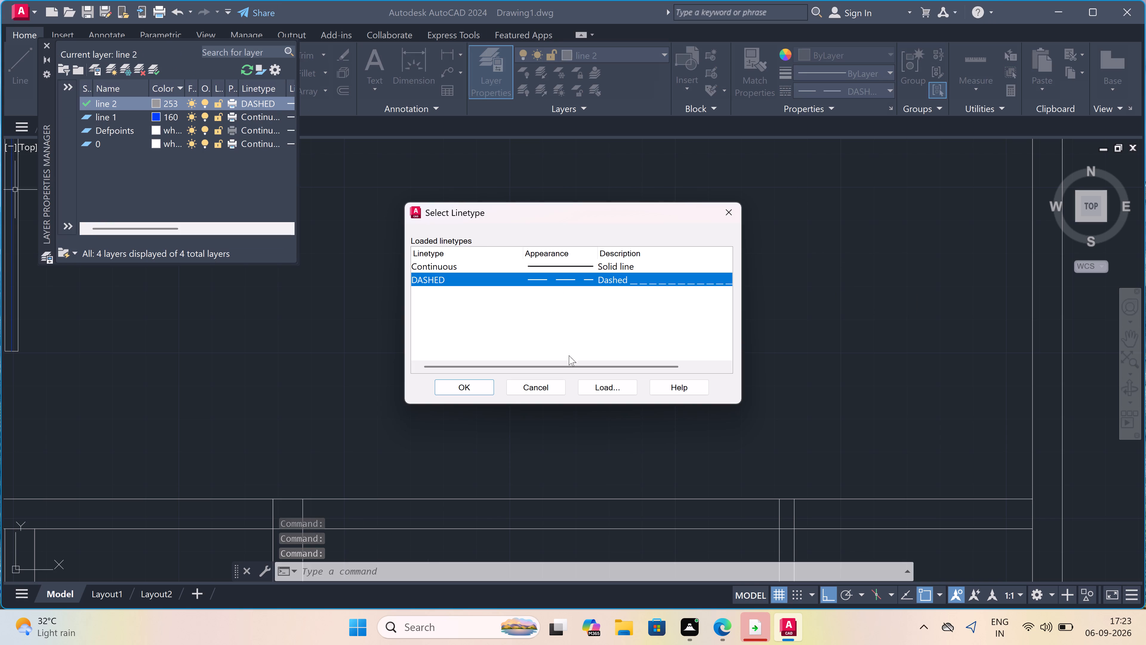
{"action": "double_click", "coordinate": [595, 382]}
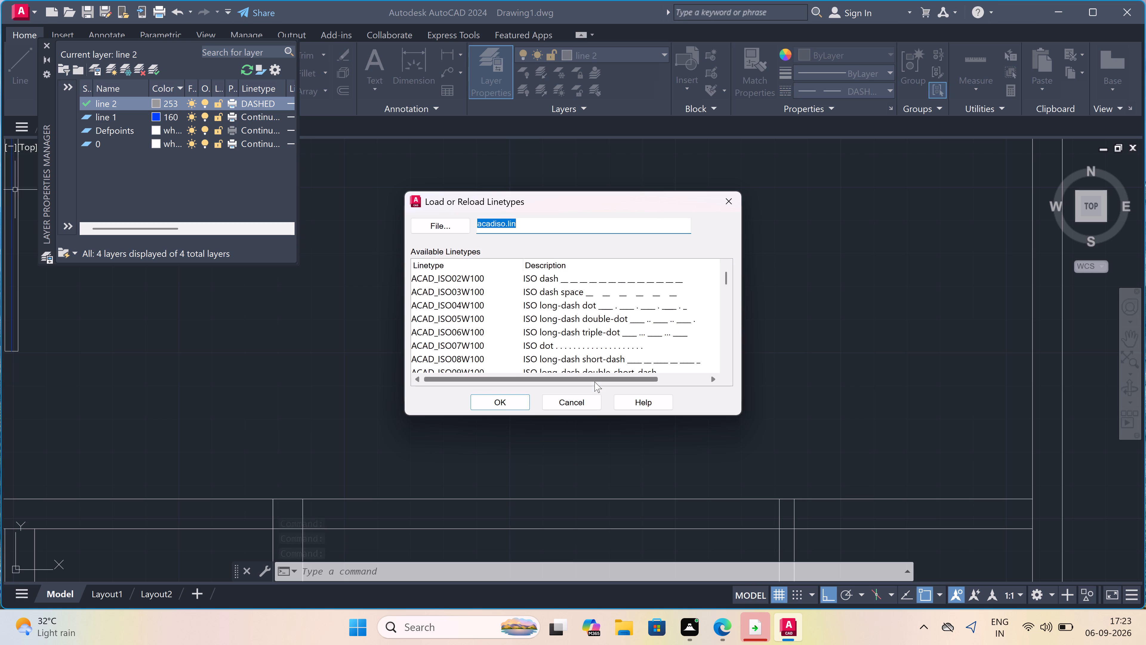
{"action": "scroll", "coordinate": [591, 315], "scroll_direction": "down", "scroll_amount": 4}
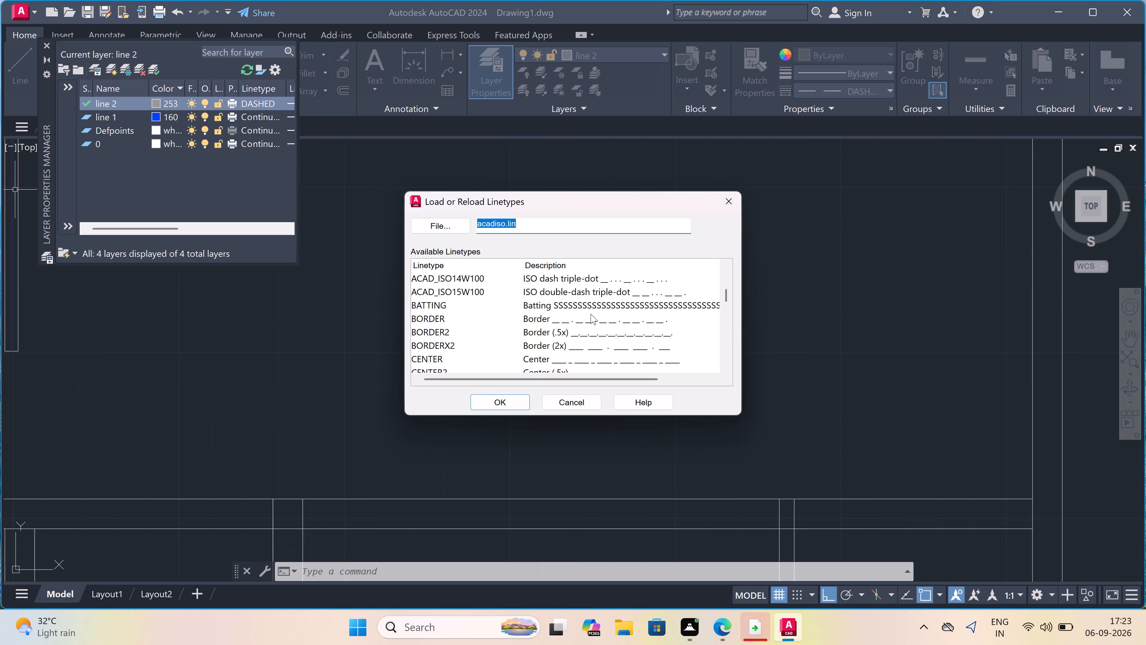
{"action": "scroll", "coordinate": [585, 340], "scroll_direction": "down", "scroll_amount": 1}
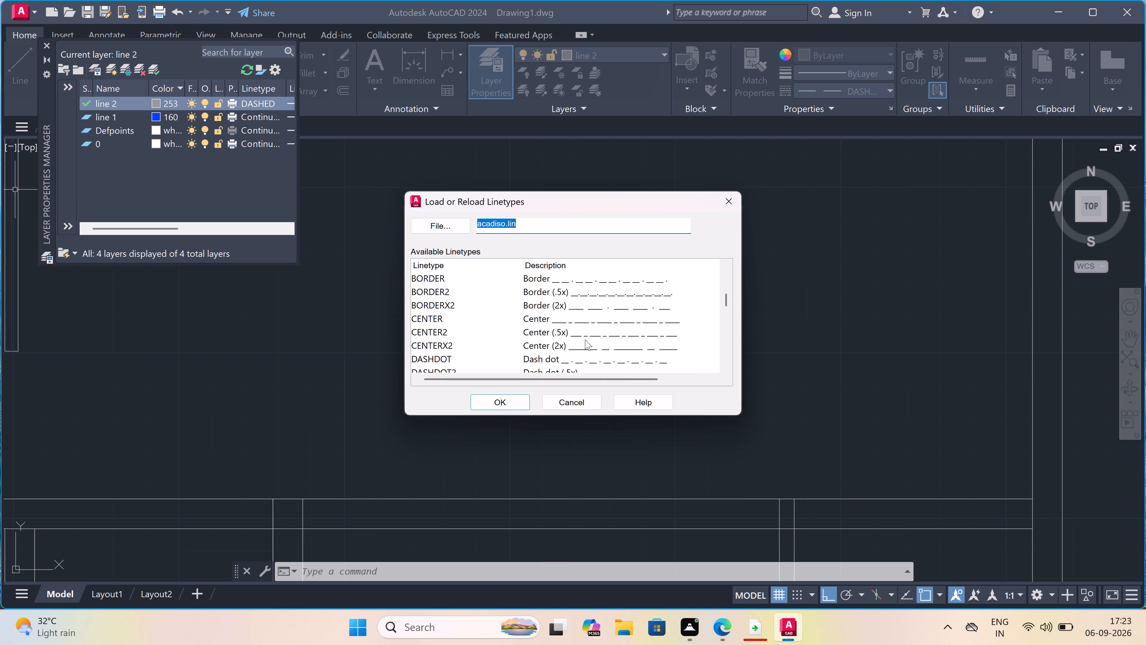
{"action": "scroll", "coordinate": [585, 340], "scroll_direction": "down", "scroll_amount": 1}
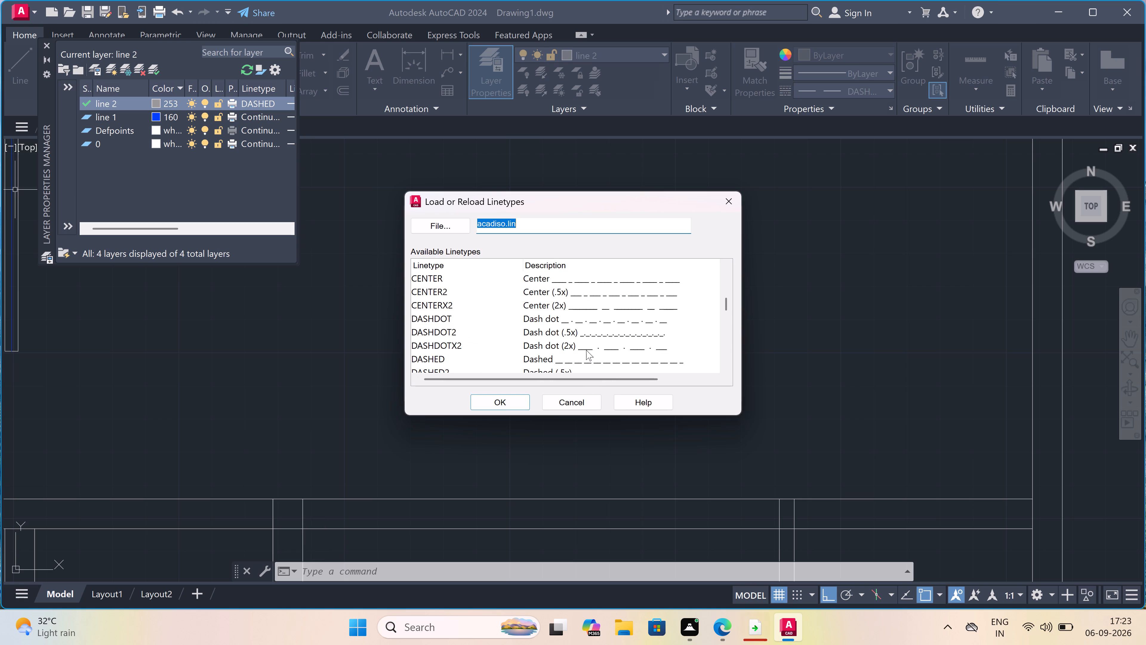
{"action": "scroll", "coordinate": [586, 340], "scroll_direction": "down", "scroll_amount": 1}
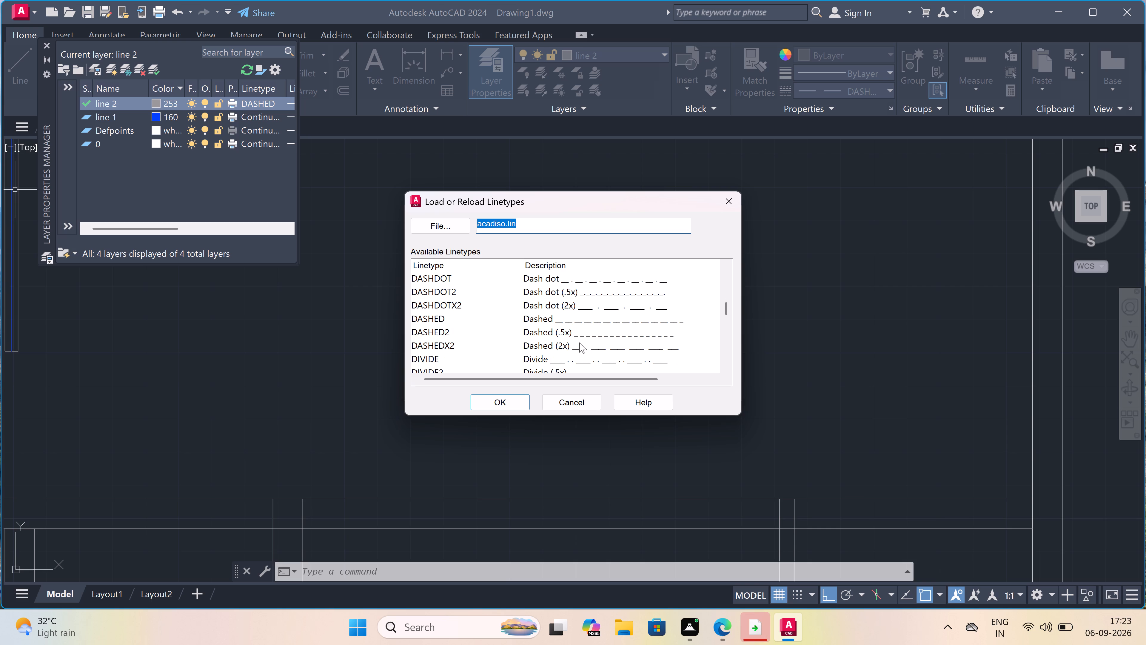
{"action": "double_click", "coordinate": [578, 348]}
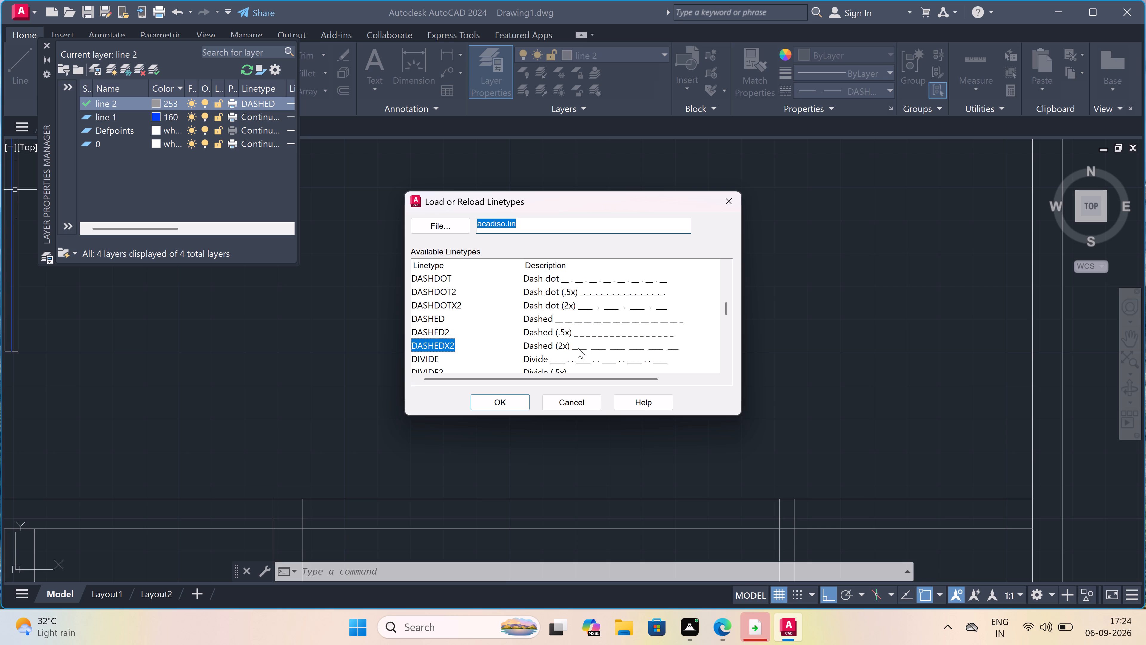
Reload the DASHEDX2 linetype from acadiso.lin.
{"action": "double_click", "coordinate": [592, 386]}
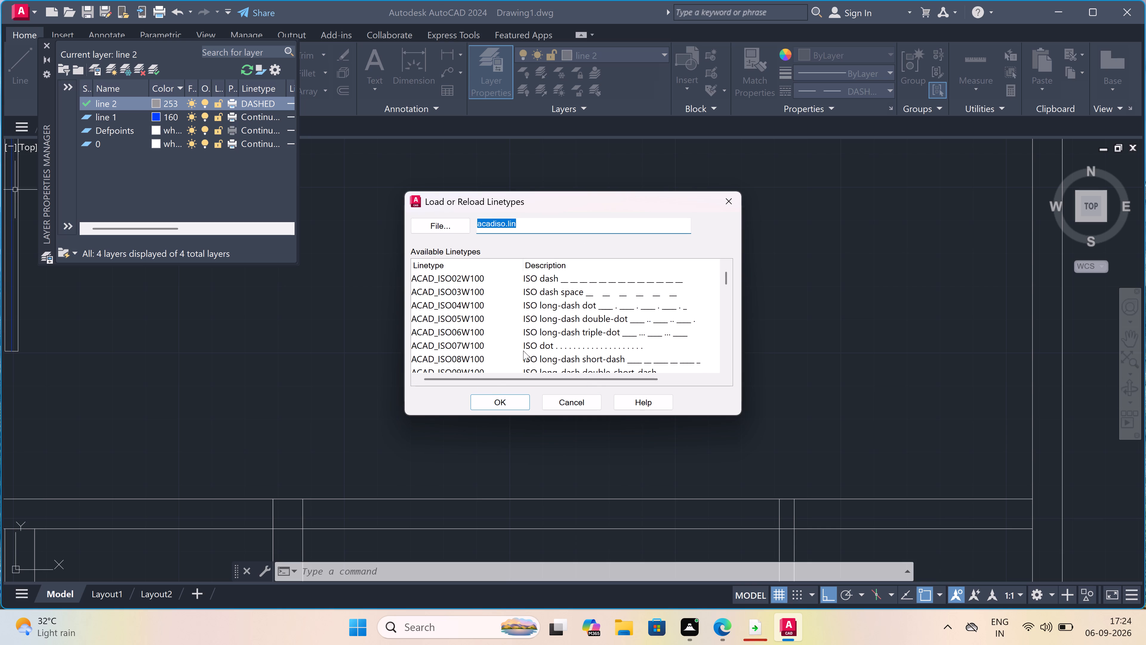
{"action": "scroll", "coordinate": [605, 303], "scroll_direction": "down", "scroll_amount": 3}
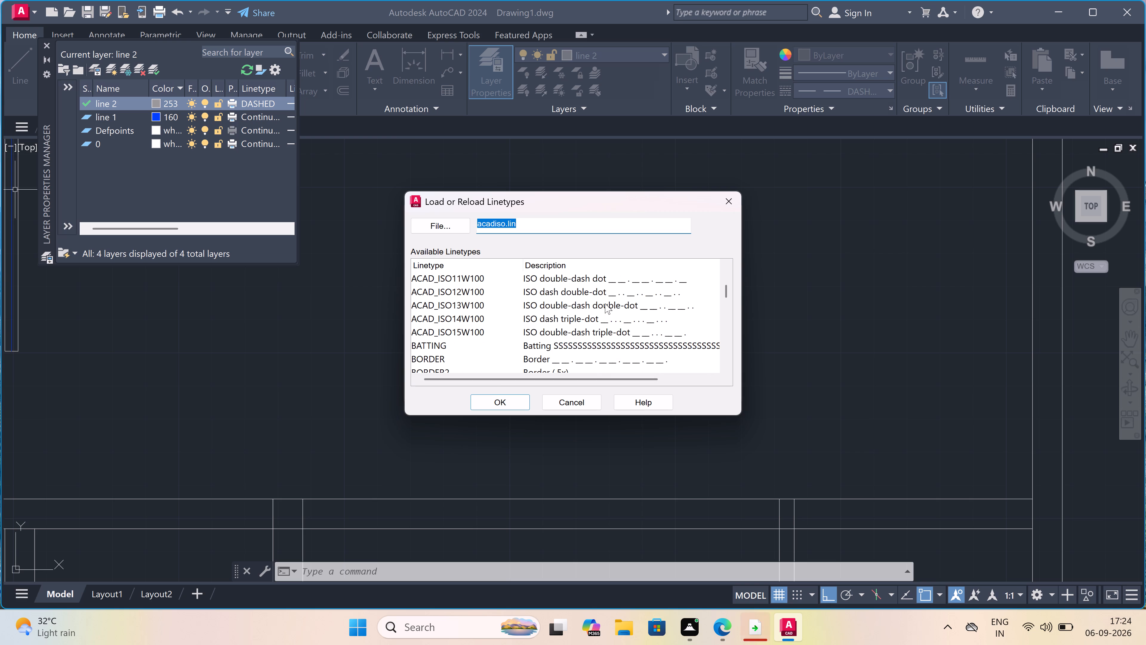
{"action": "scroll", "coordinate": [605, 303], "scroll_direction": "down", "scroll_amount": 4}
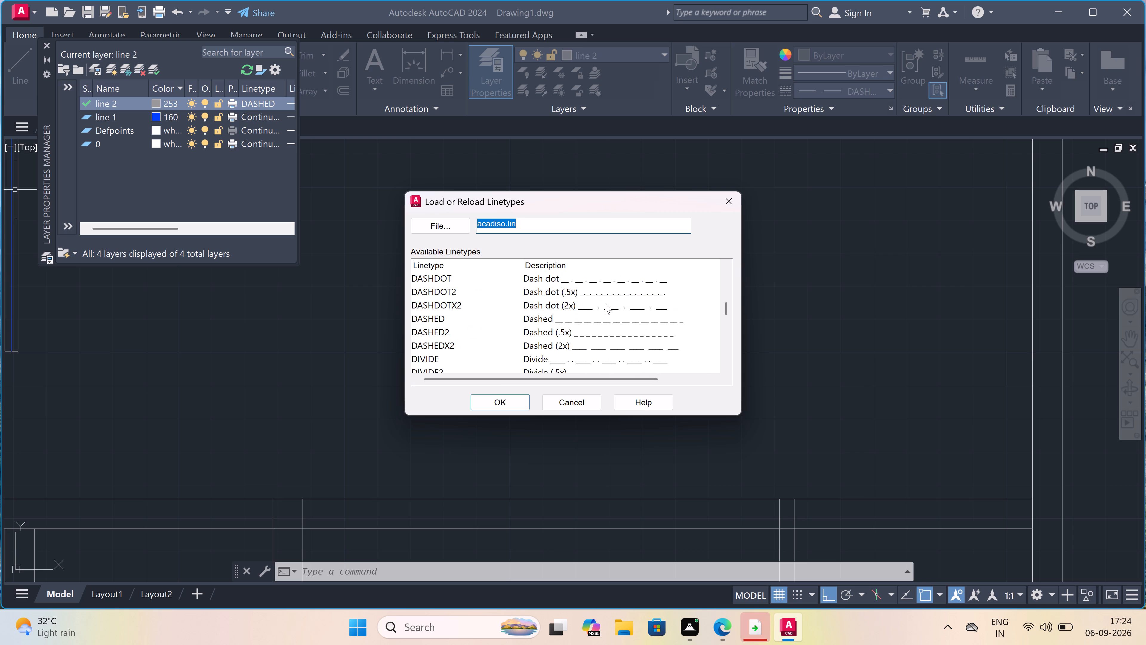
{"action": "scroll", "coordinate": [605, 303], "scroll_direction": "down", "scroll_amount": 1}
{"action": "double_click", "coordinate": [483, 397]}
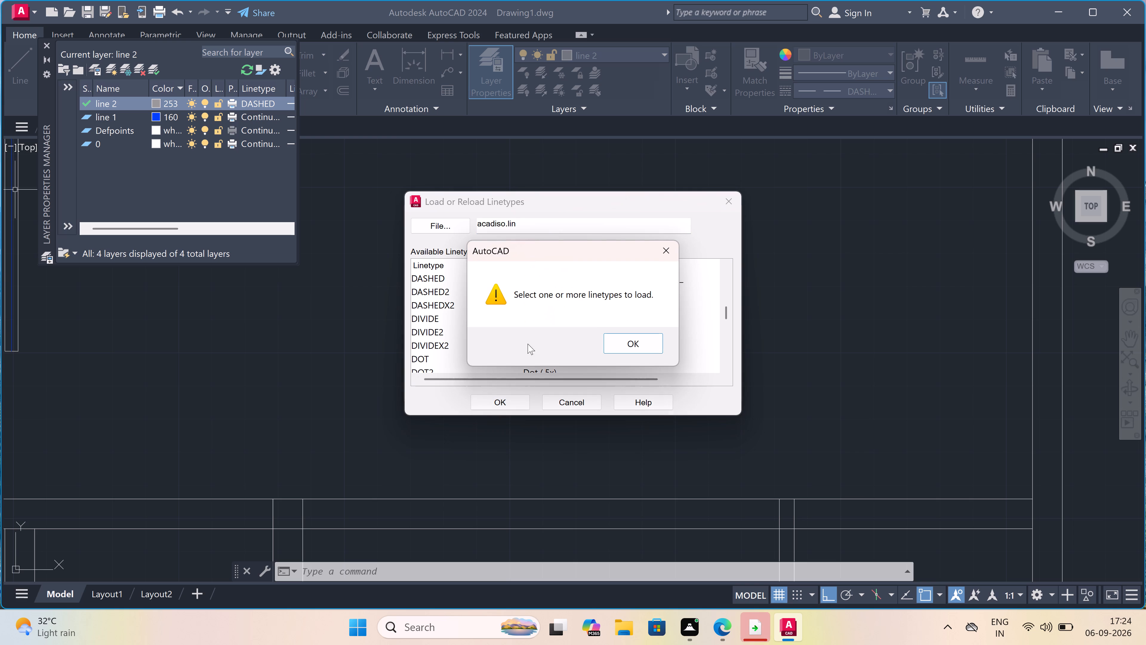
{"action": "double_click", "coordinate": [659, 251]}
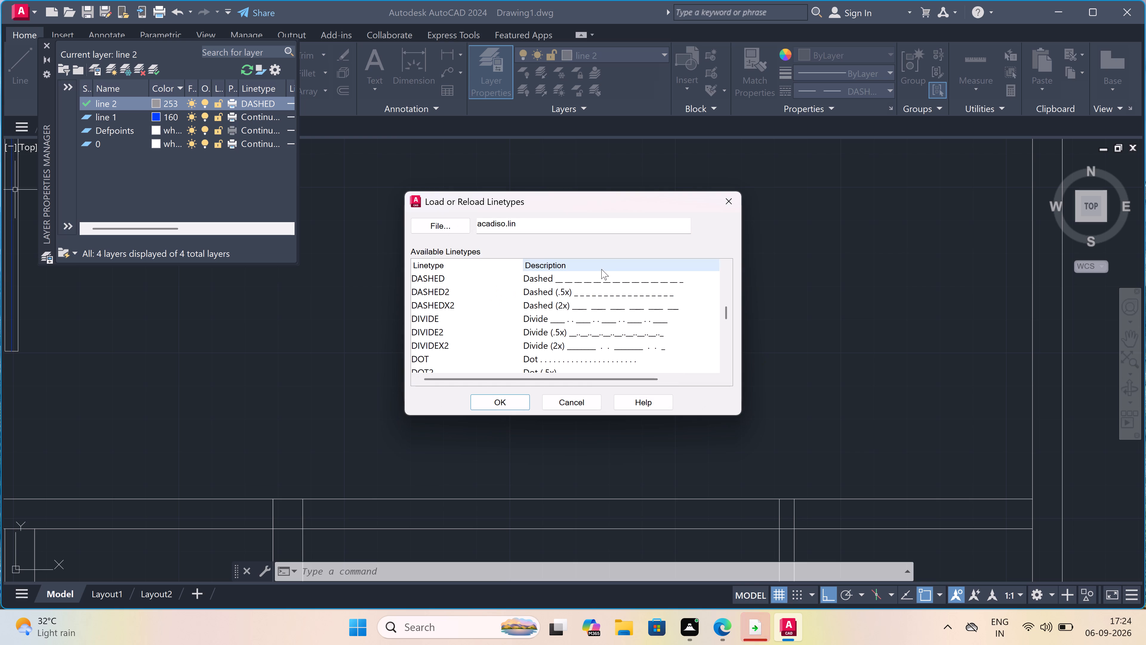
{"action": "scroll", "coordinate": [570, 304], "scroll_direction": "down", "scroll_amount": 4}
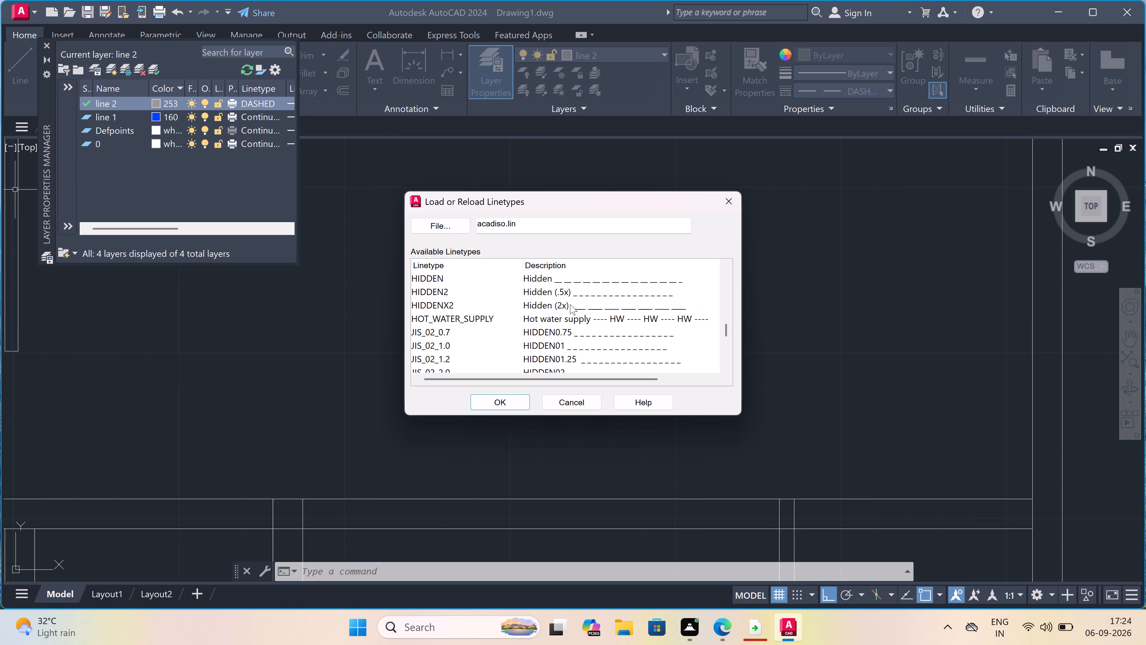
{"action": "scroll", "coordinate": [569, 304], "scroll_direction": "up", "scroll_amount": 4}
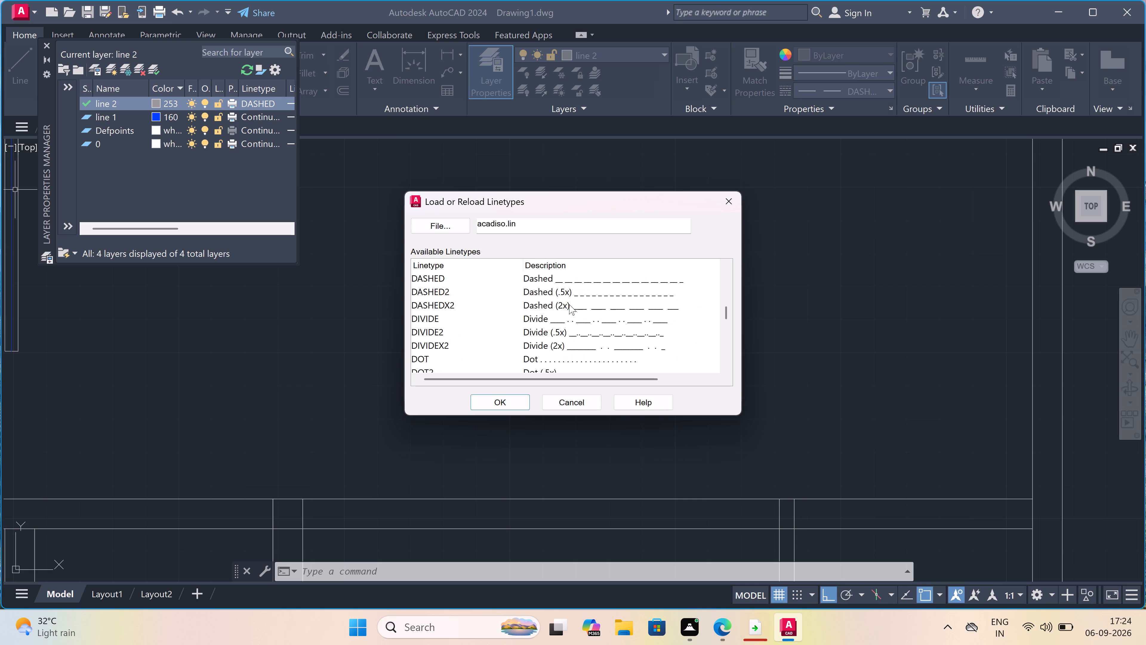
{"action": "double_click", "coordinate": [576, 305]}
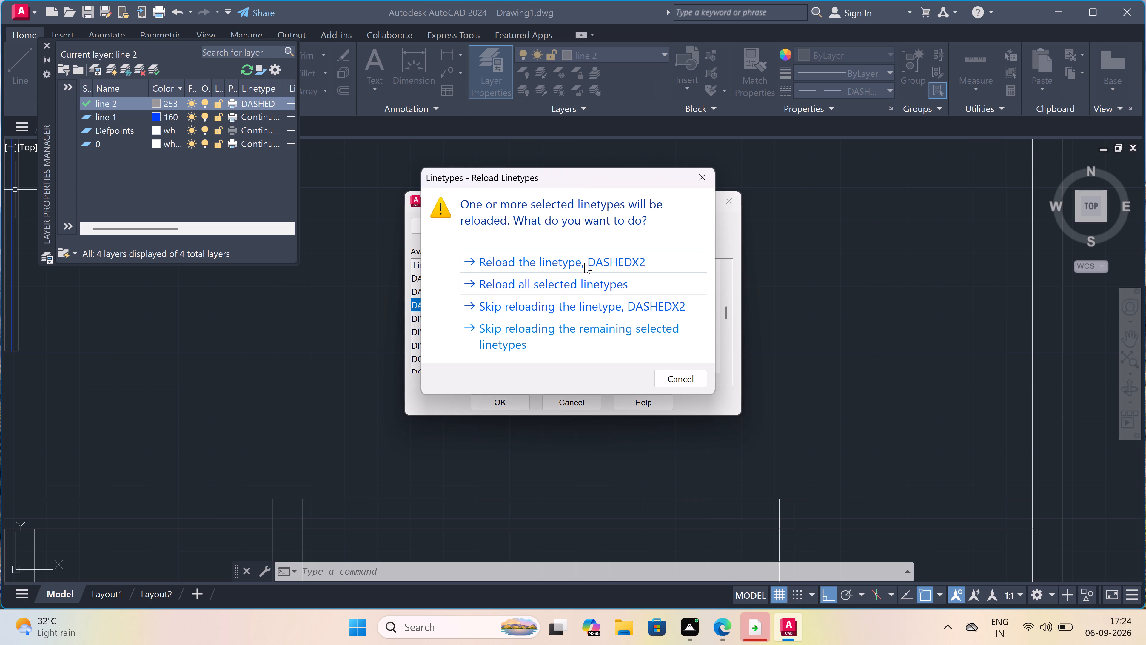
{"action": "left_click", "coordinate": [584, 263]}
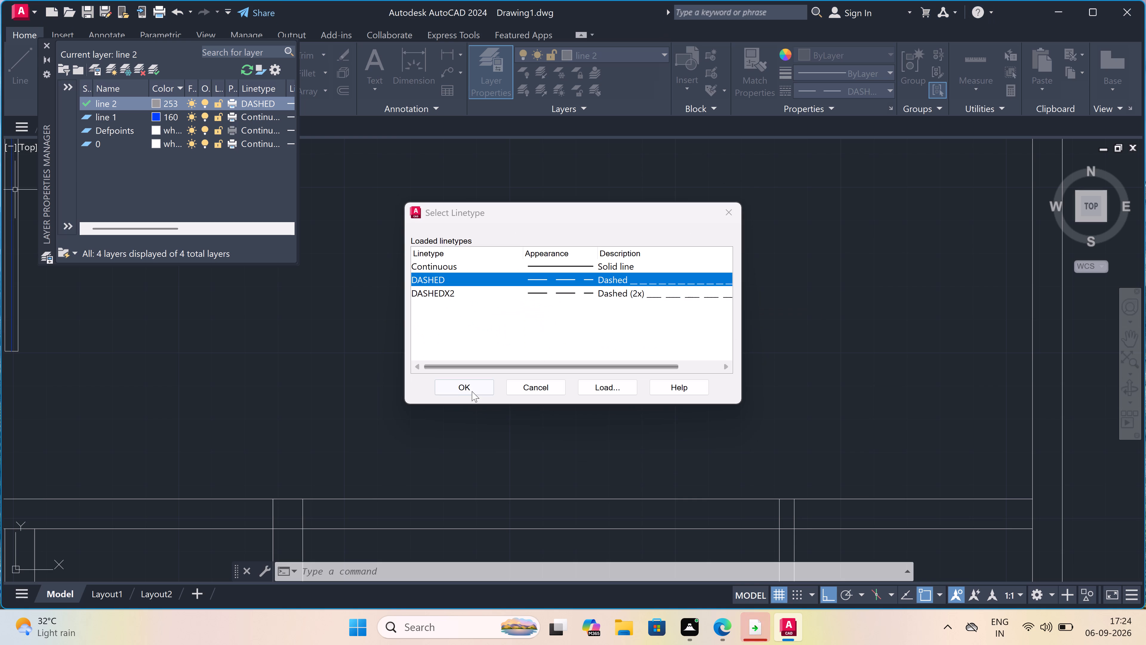
Assign the DASHEDX2 linetype to the "line 2" layer.
{"action": "double_click", "coordinate": [670, 292]}
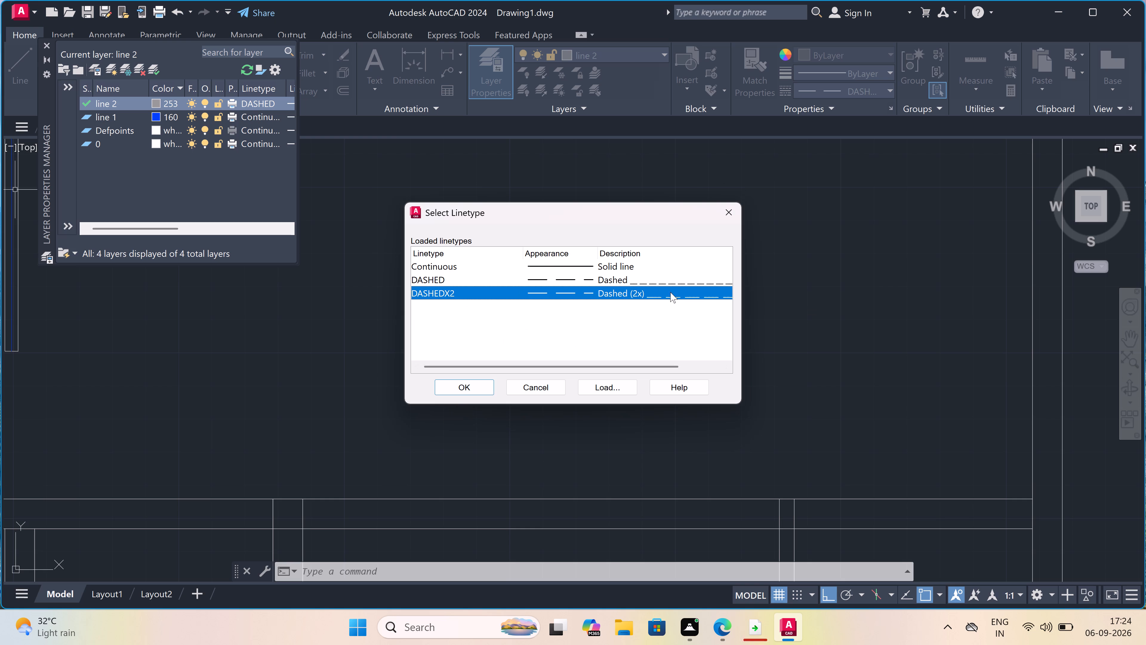
{"action": "left_click", "coordinate": [452, 387]}
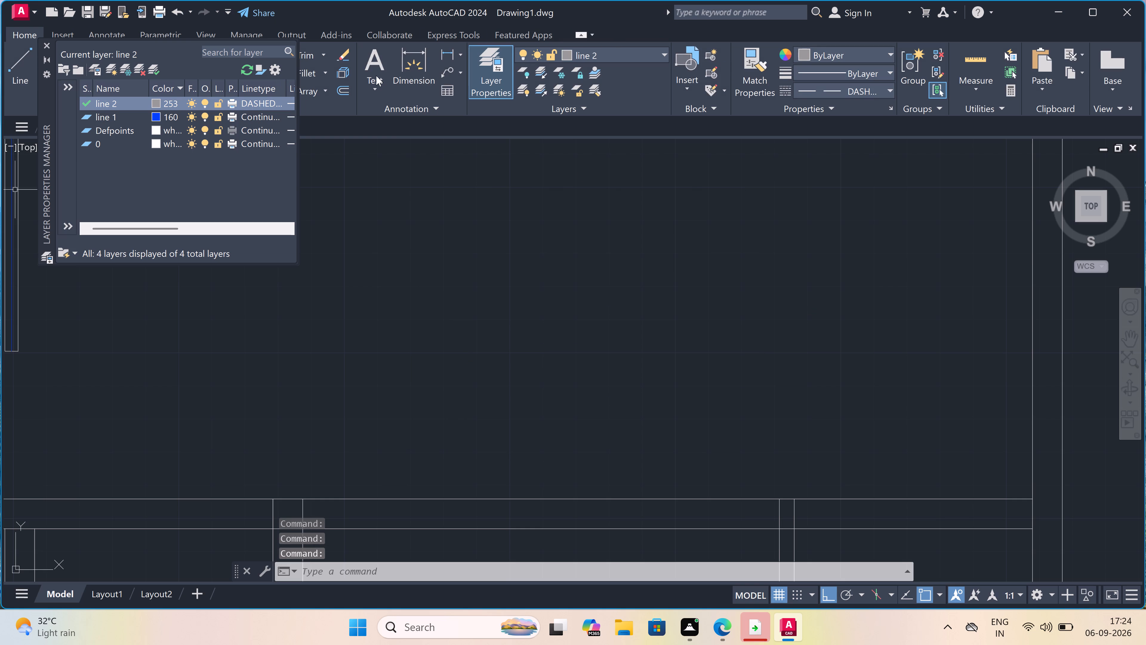
Set the current object linetype to DASHEDX2 and close the layer properties manager.
{"action": "left_click", "coordinate": [641, 50]}
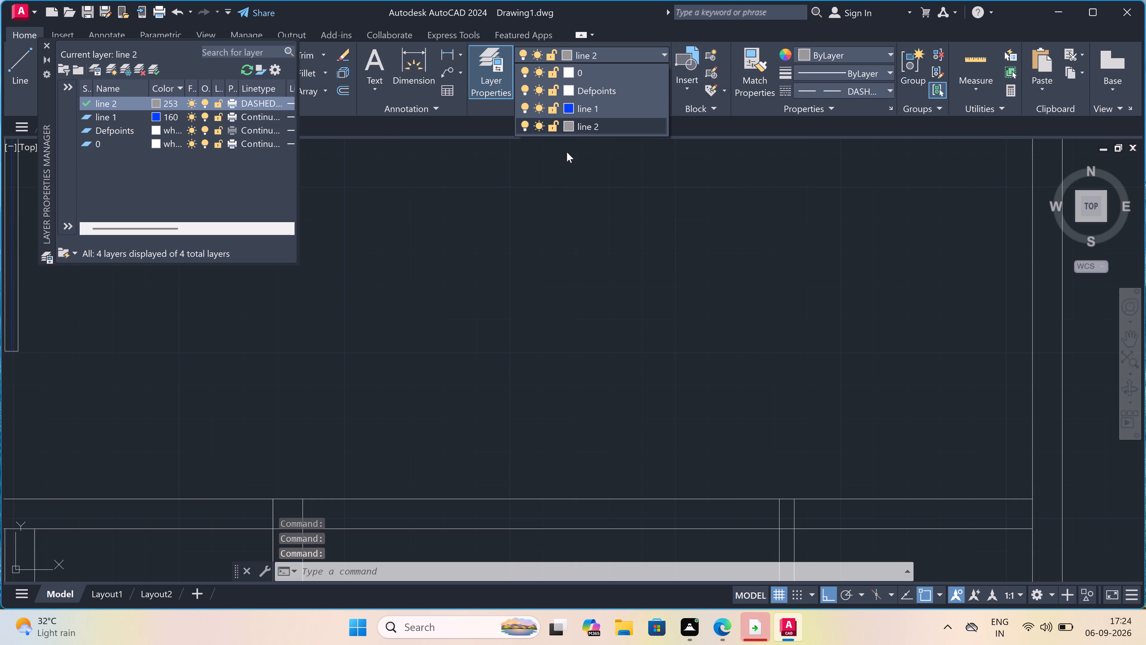
{"action": "double_click", "coordinate": [854, 90]}
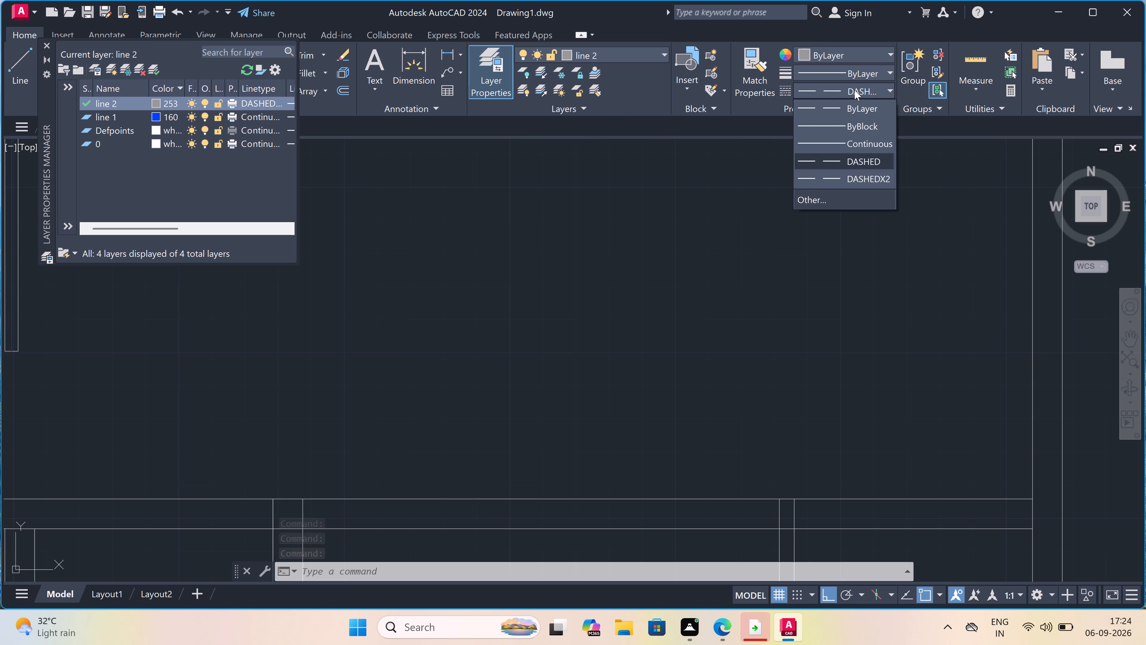
{"action": "left_click", "coordinate": [840, 177]}
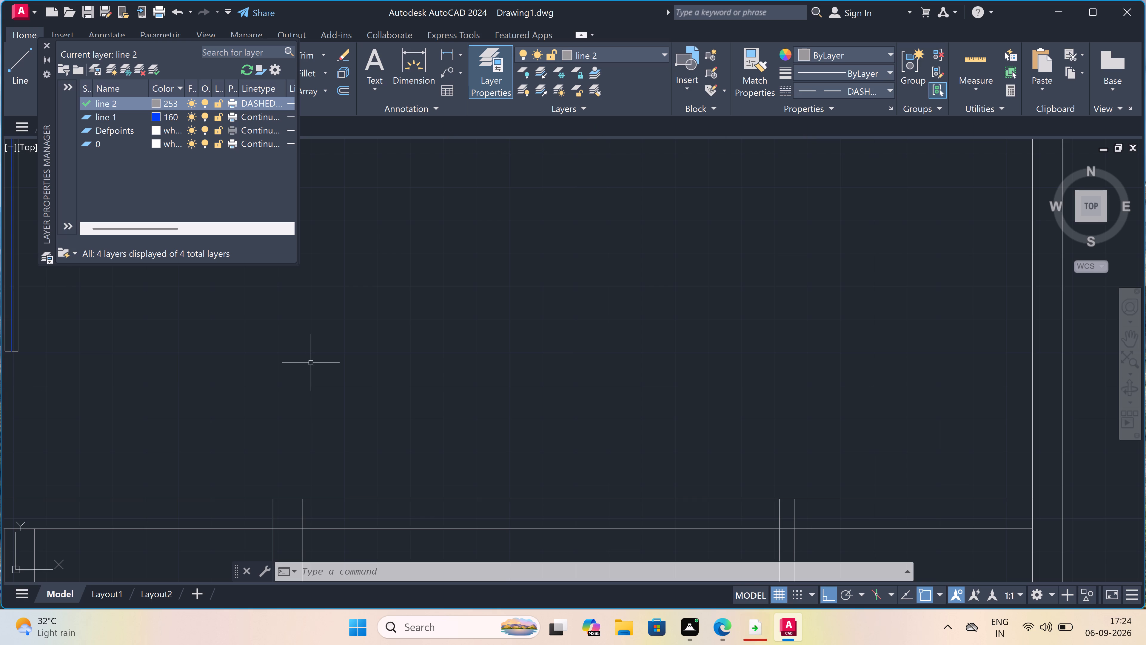
{"action": "double_click", "coordinate": [48, 44]}
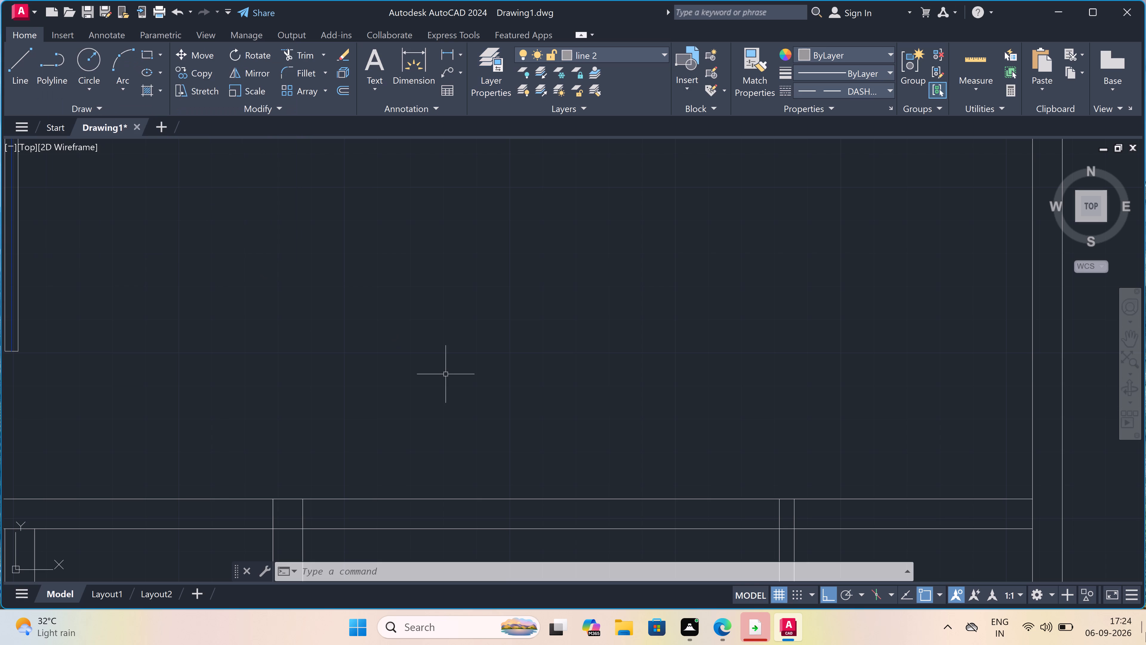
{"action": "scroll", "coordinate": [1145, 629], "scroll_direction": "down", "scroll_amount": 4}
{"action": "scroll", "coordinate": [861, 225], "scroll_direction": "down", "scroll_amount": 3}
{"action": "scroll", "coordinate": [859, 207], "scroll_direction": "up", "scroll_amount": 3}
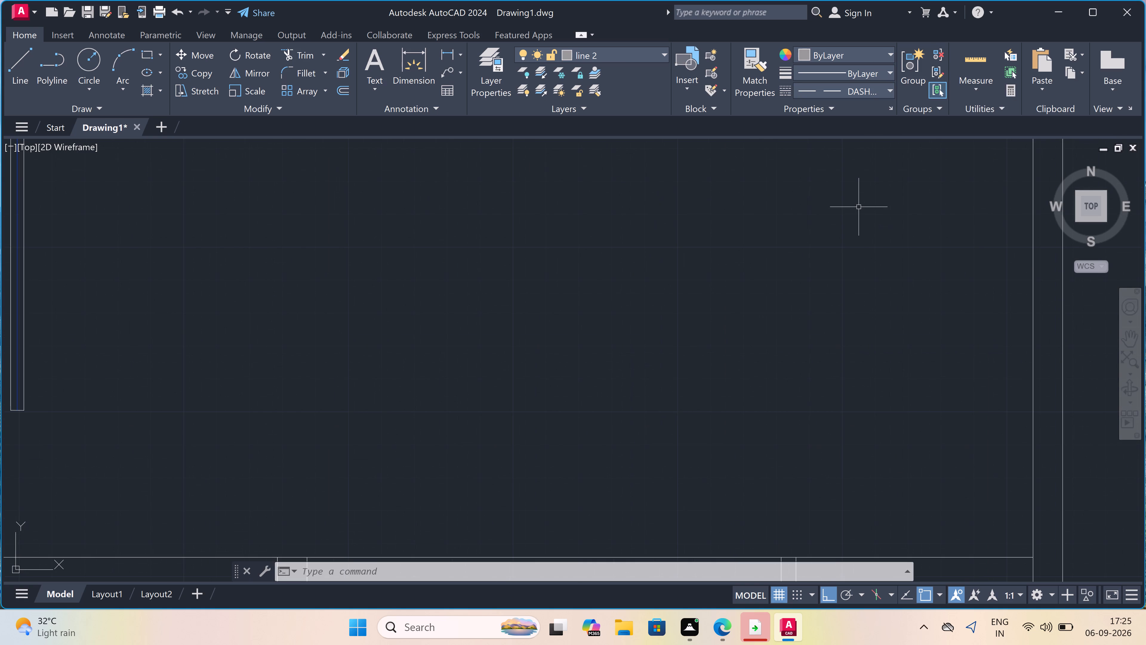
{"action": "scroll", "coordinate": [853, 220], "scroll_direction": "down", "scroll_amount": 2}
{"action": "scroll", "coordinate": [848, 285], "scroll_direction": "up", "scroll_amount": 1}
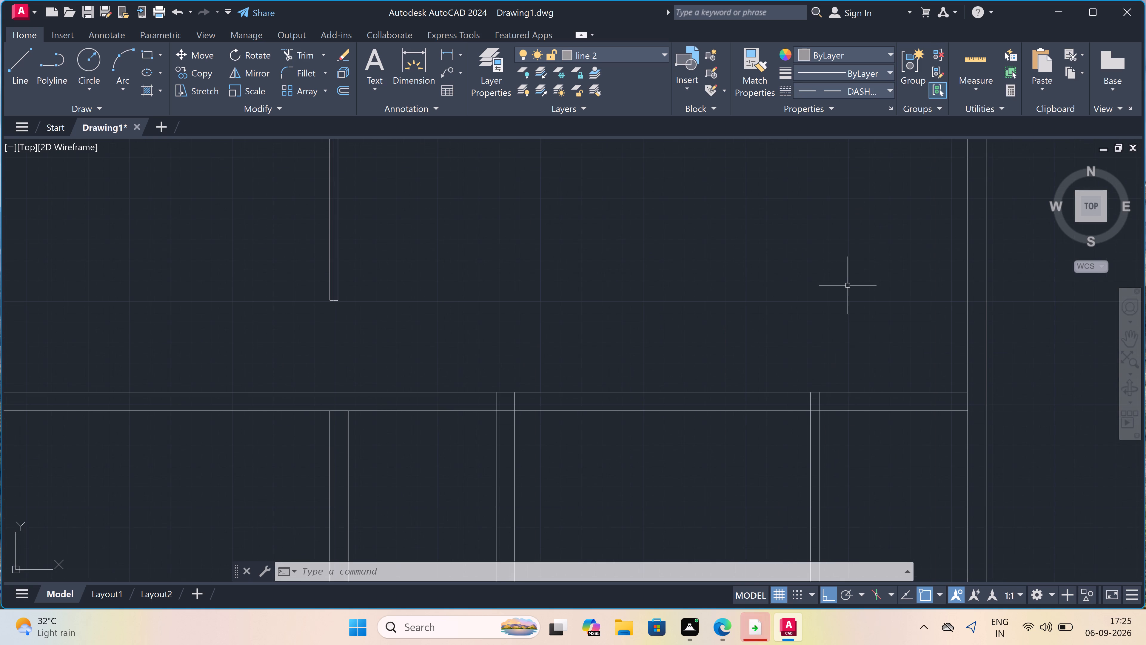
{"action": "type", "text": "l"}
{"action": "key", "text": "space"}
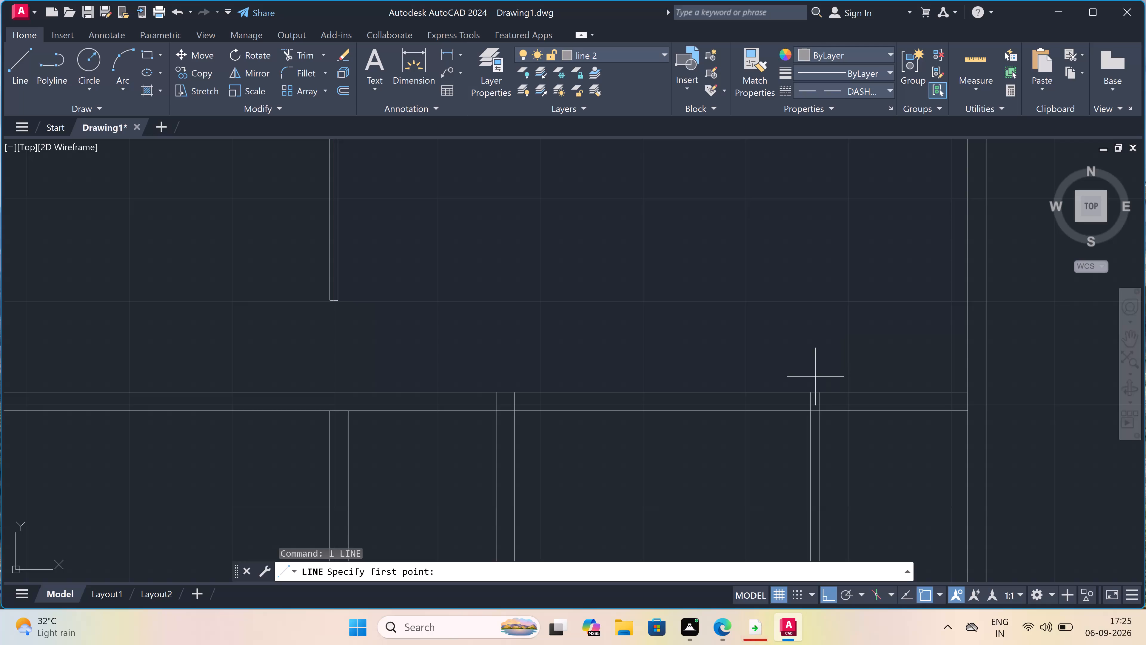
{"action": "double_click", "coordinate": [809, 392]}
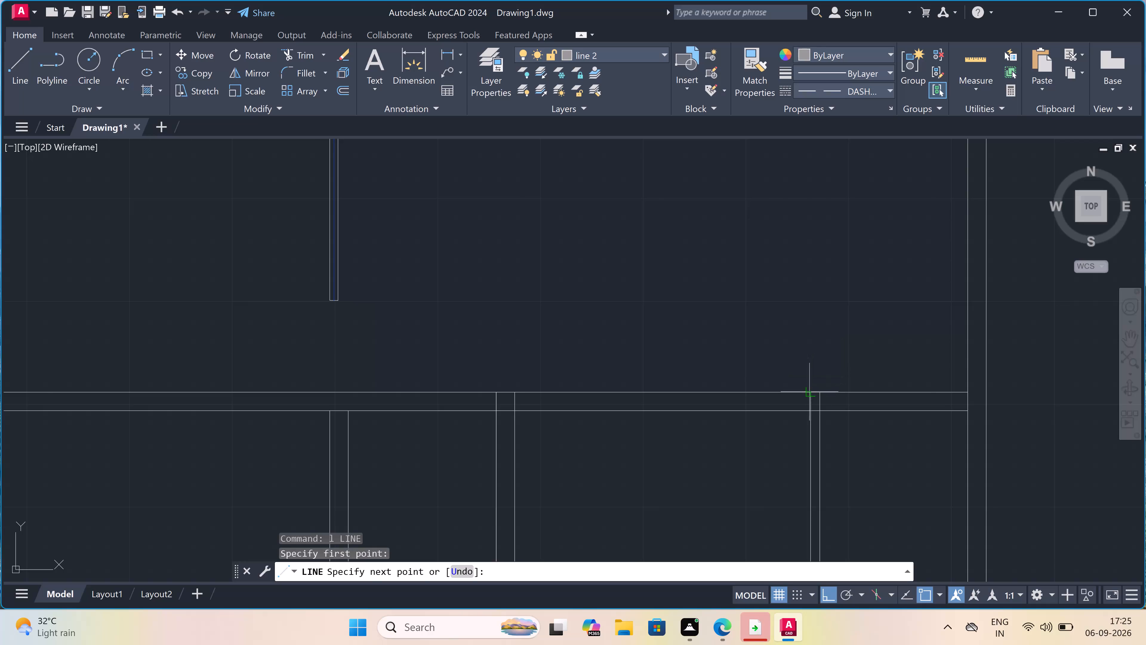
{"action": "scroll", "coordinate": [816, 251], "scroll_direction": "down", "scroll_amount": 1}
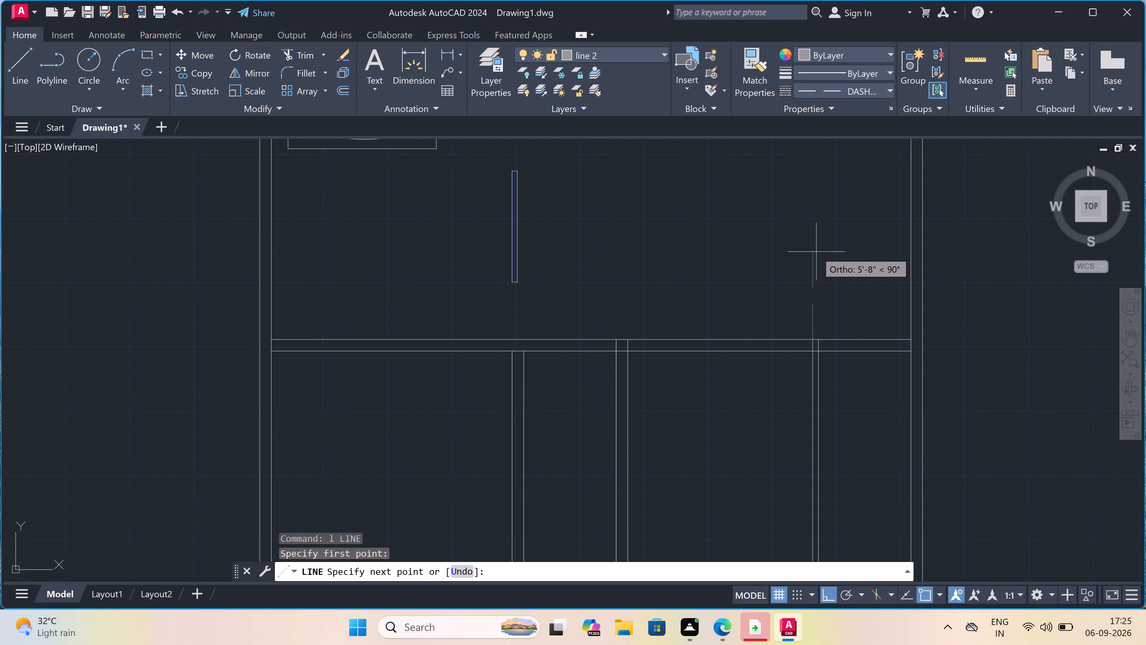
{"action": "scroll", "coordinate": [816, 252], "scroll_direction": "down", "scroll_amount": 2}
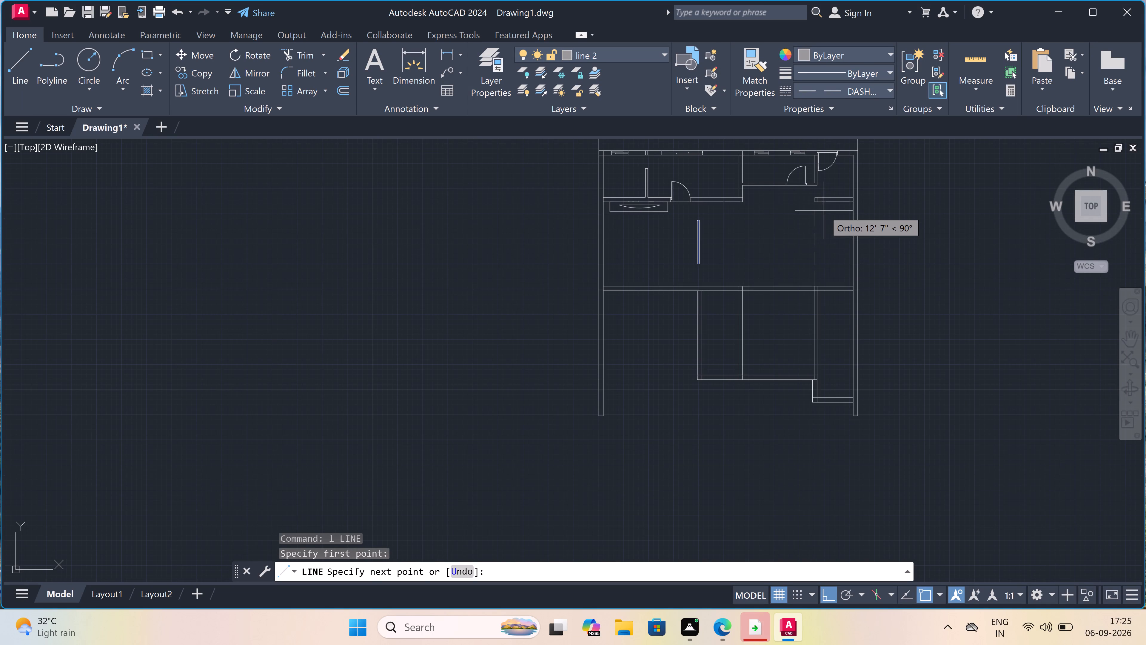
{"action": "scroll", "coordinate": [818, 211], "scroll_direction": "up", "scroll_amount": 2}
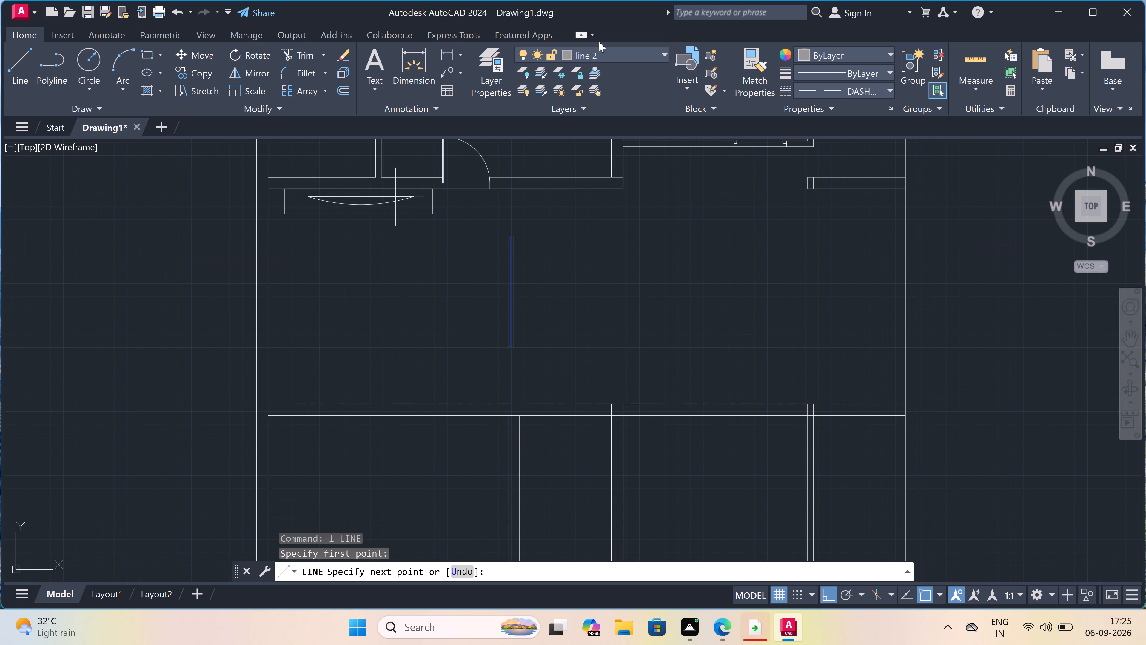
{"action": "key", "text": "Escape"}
Load the HIDDEN2 linetype from acadiso.lin while choosing a linetype for the "line 2" layer.
{"action": "left_click", "coordinate": [490, 63]}
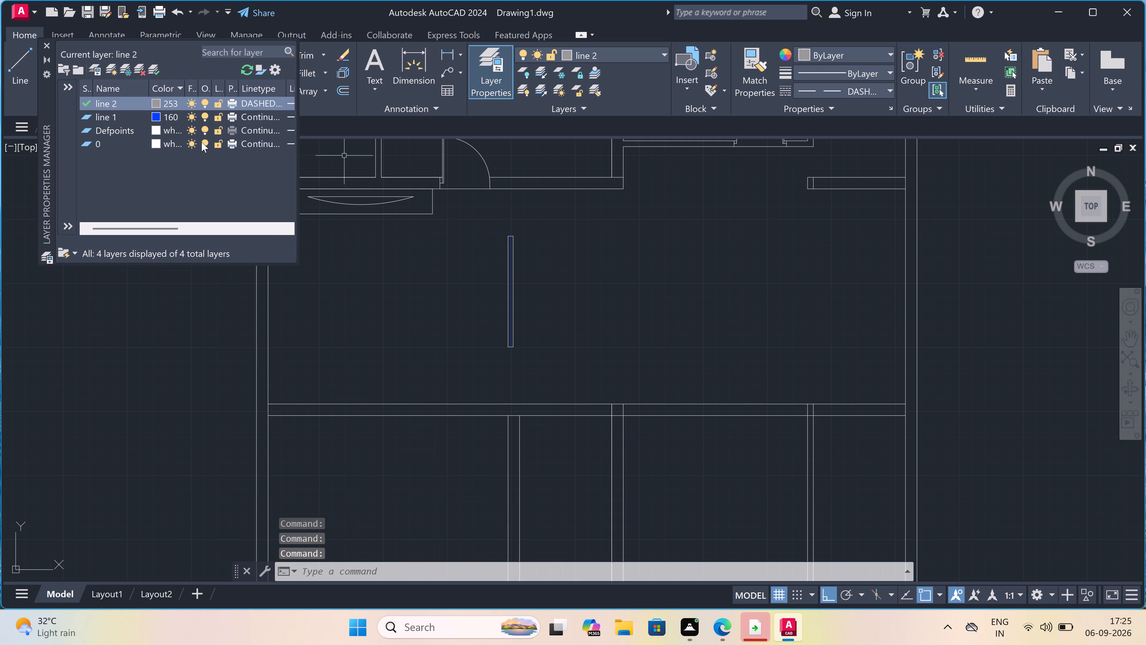
{"action": "left_click", "coordinate": [257, 100]}
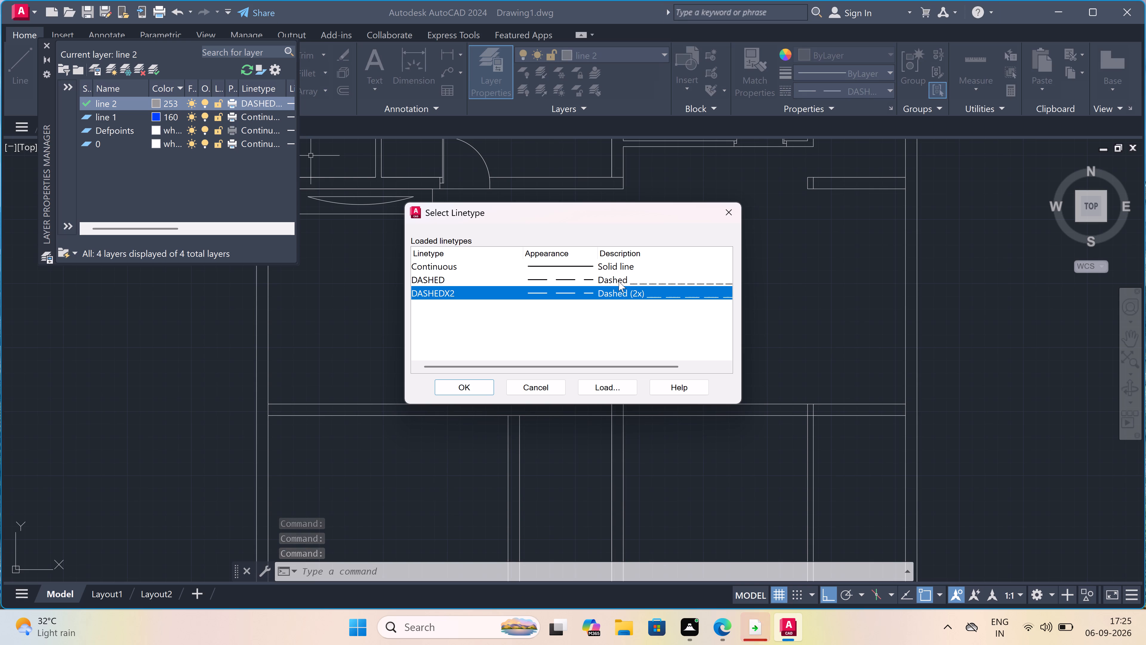
{"action": "double_click", "coordinate": [616, 280]}
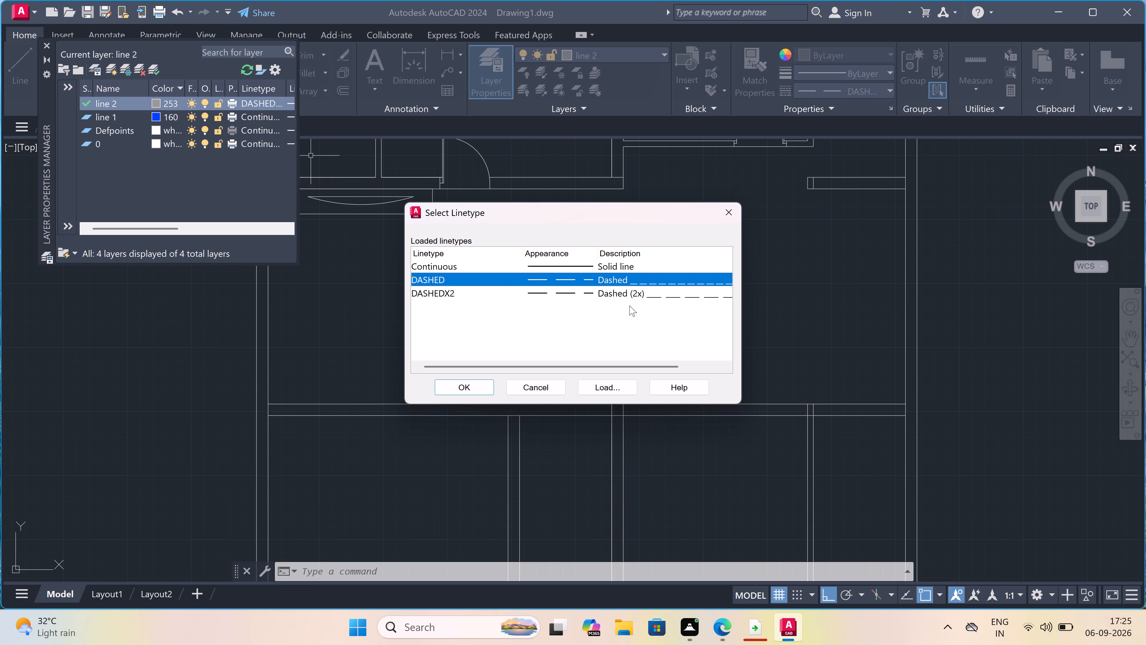
{"action": "left_click", "coordinate": [615, 383]}
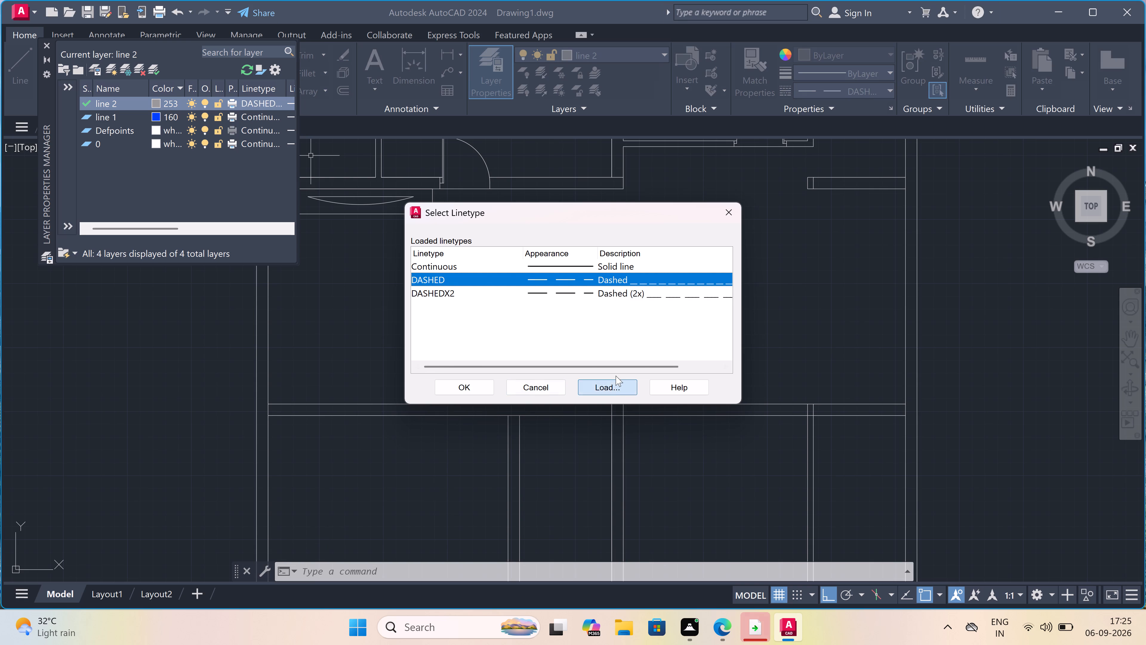
{"action": "scroll", "coordinate": [599, 293], "scroll_direction": "down", "scroll_amount": 5}
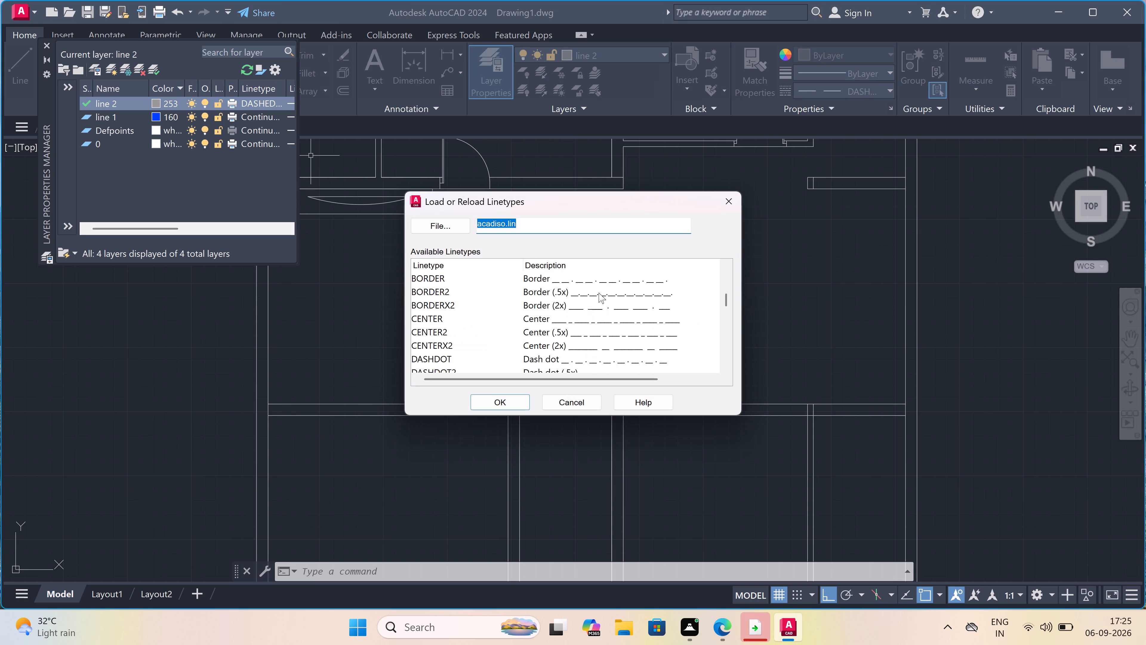
{"action": "scroll", "coordinate": [599, 293], "scroll_direction": "down", "scroll_amount": 3}
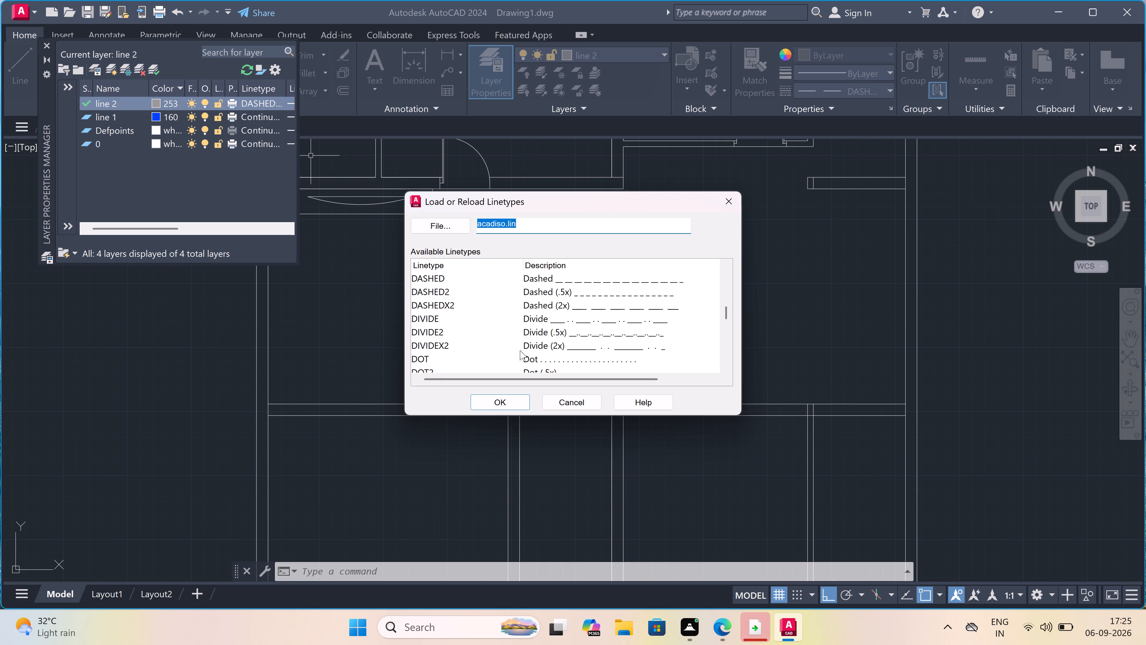
{"action": "scroll", "coordinate": [534, 341], "scroll_direction": "down", "scroll_amount": 3}
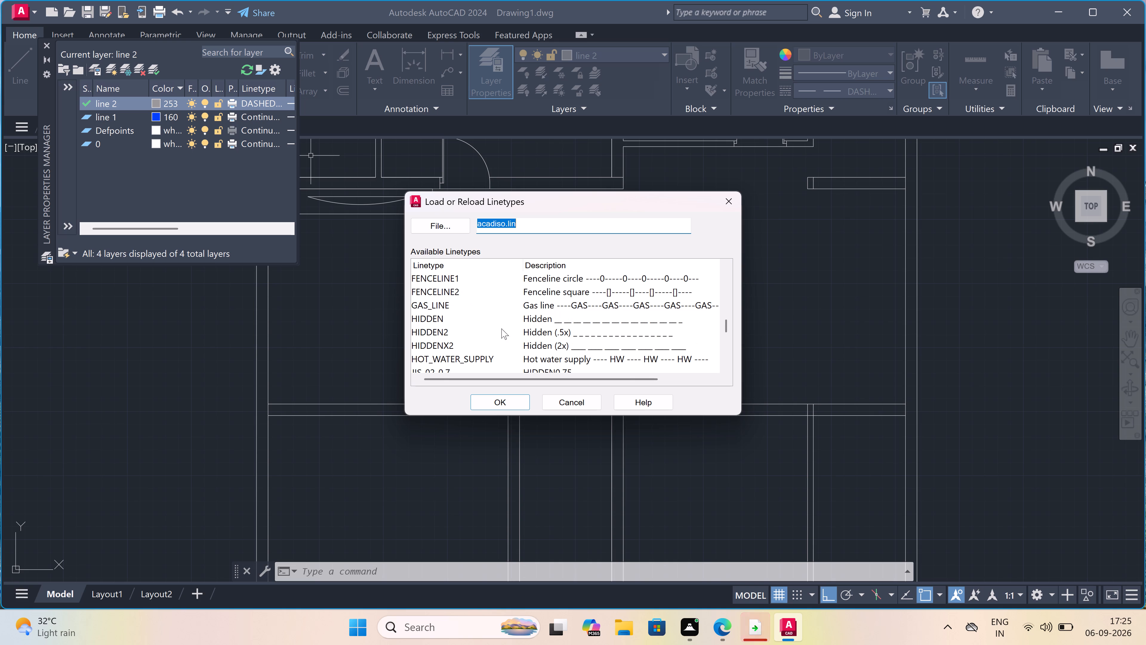
{"action": "scroll", "coordinate": [455, 340], "scroll_direction": "down", "scroll_amount": 1}
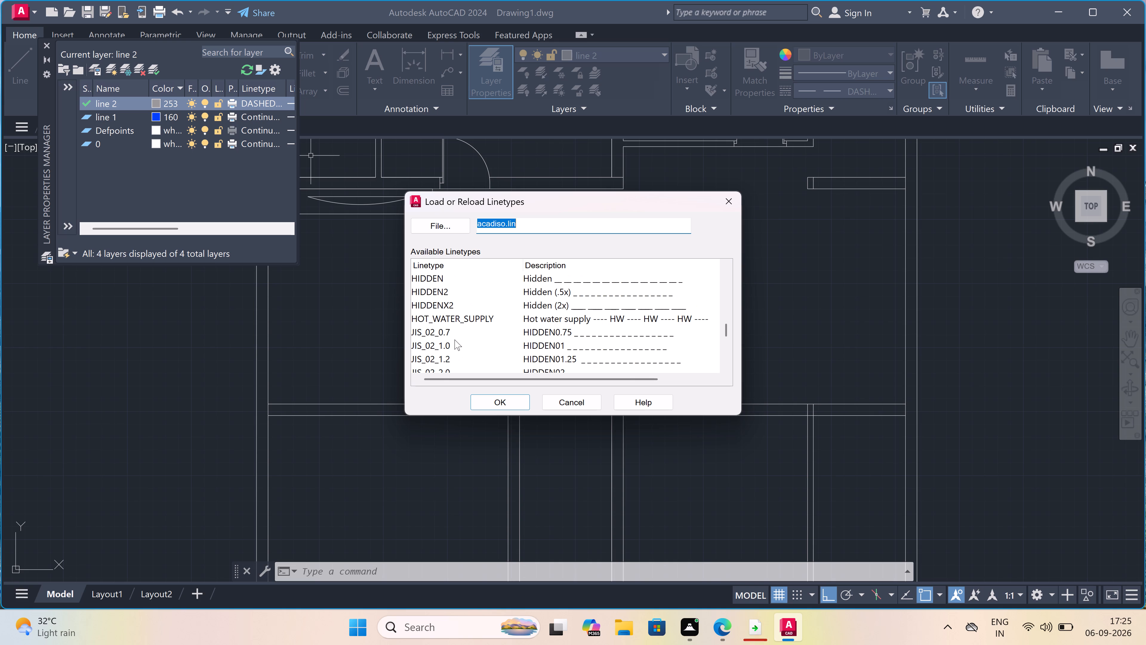
{"action": "scroll", "coordinate": [455, 340], "scroll_direction": "up", "scroll_amount": 1}
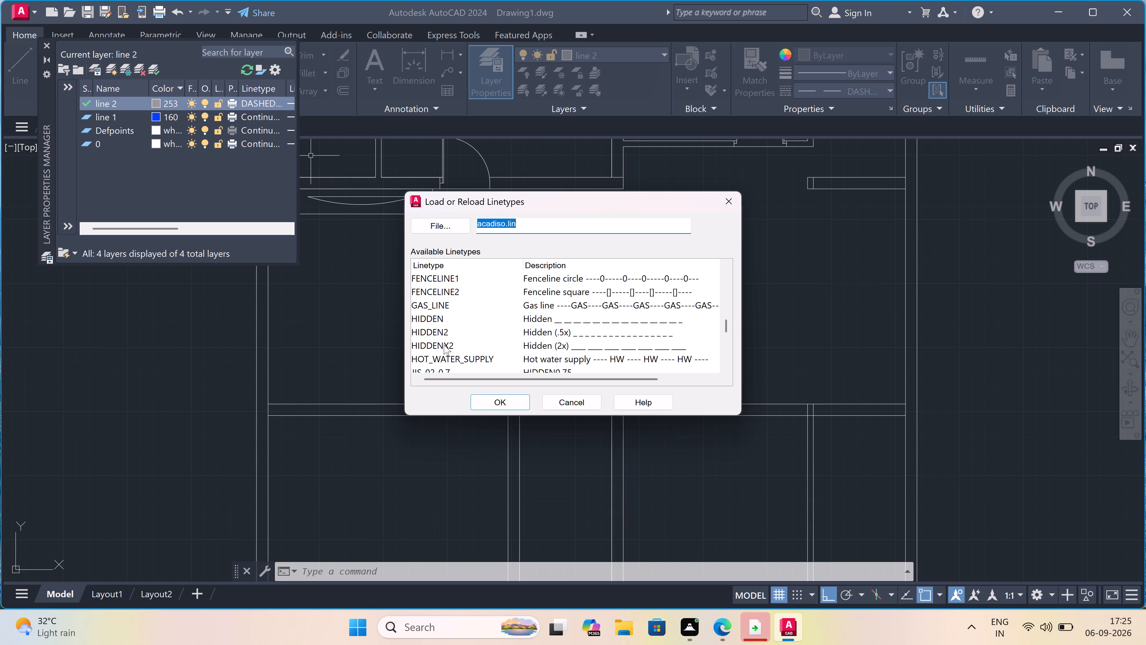
{"action": "double_click", "coordinate": [539, 331]}
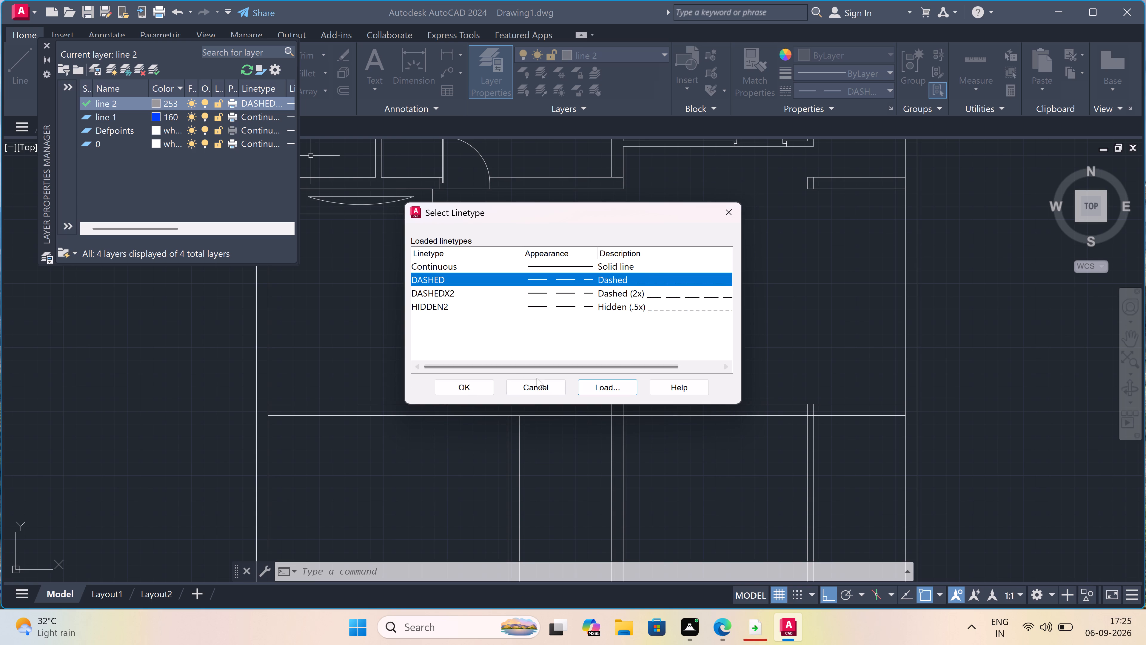
Assign the HIDDEN2 linetype to the "line 2" layer and close the layer properties manager.
{"action": "left_click", "coordinate": [683, 310]}
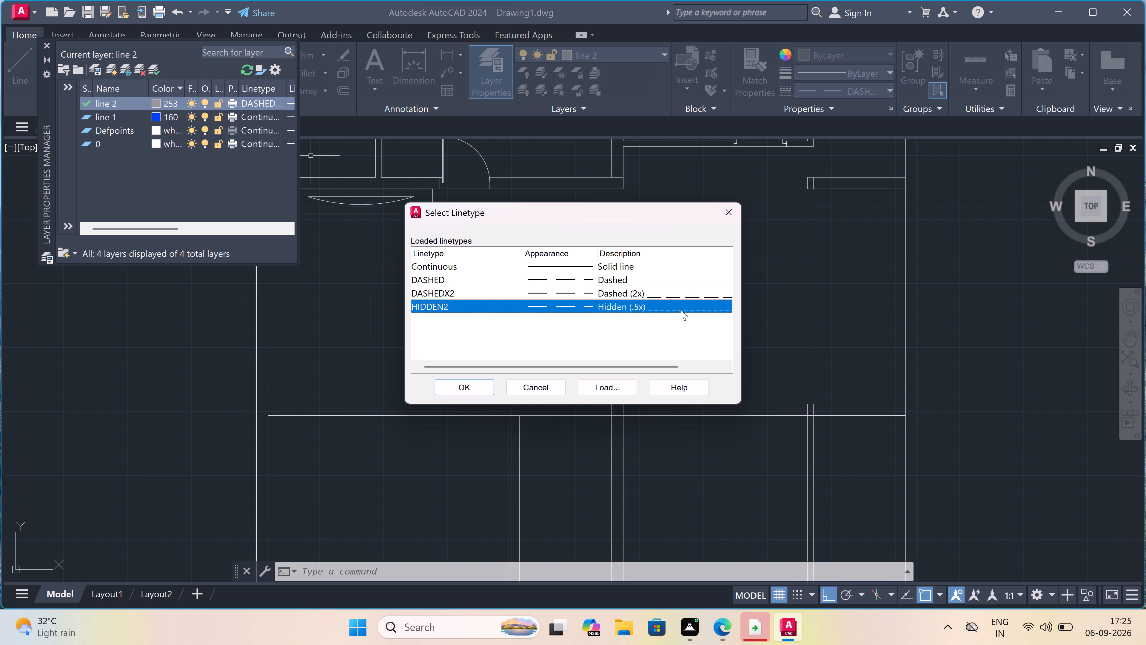
{"action": "left_click_drag", "start_coordinate": [492, 380], "coordinate": [492, 385]}
{"action": "double_click", "coordinate": [492, 385]}
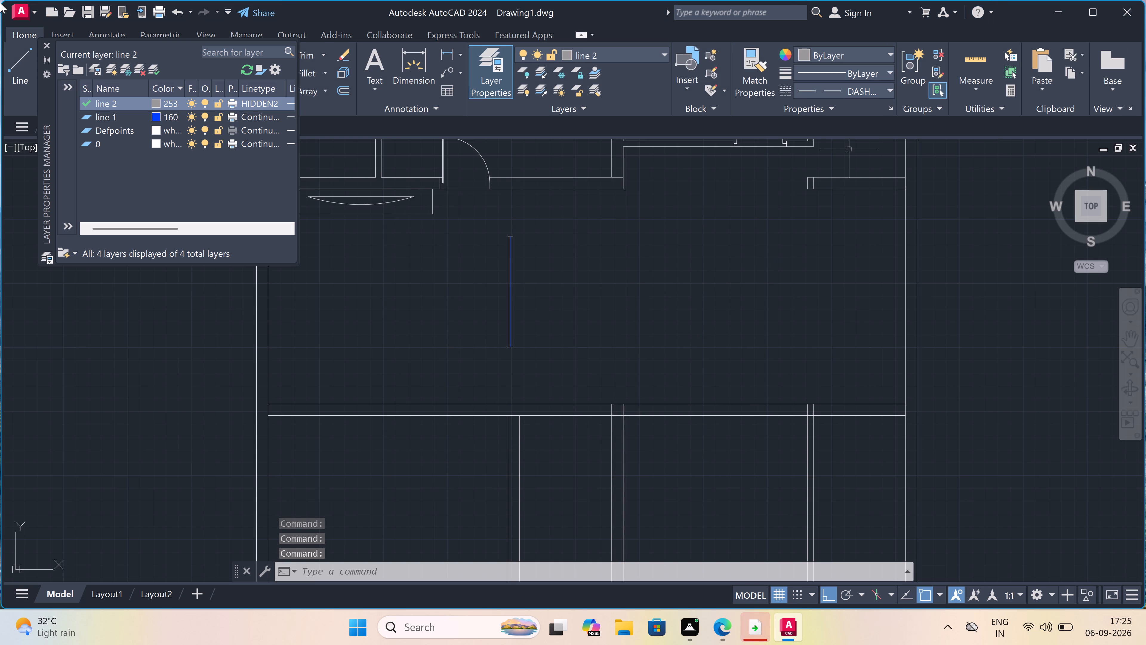
{"action": "left_click", "coordinate": [43, 42]}
Set the current object linetype to HIDDEN2.
{"action": "left_click", "coordinate": [584, 54]}
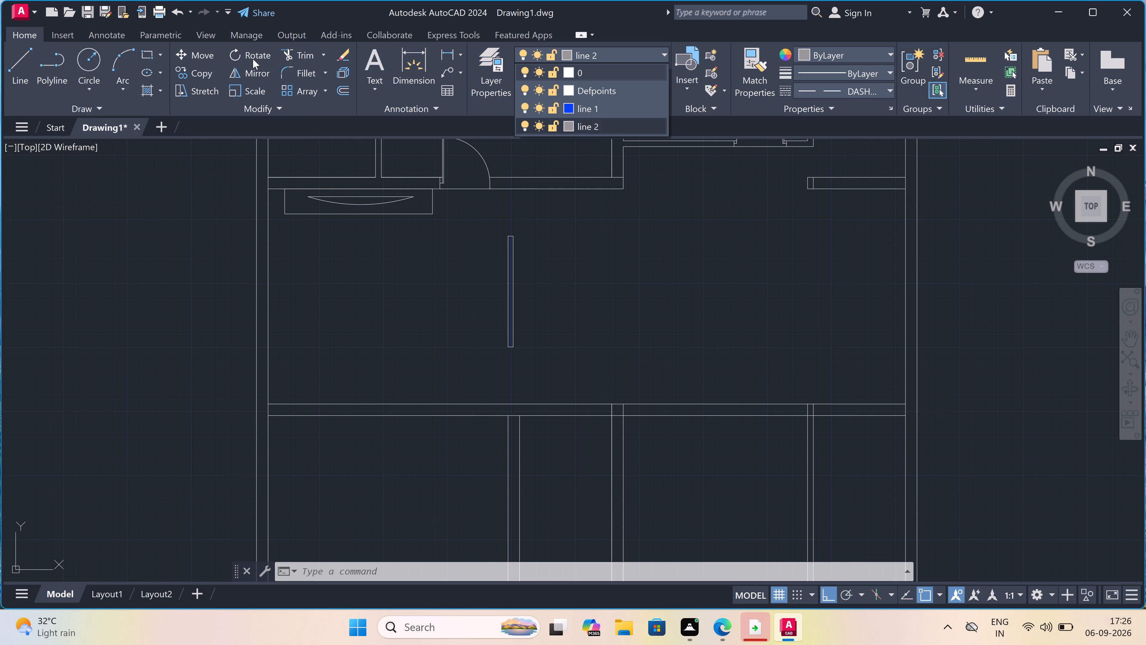
{"action": "left_click", "coordinate": [874, 88]}
{"action": "left_click", "coordinate": [866, 85]}
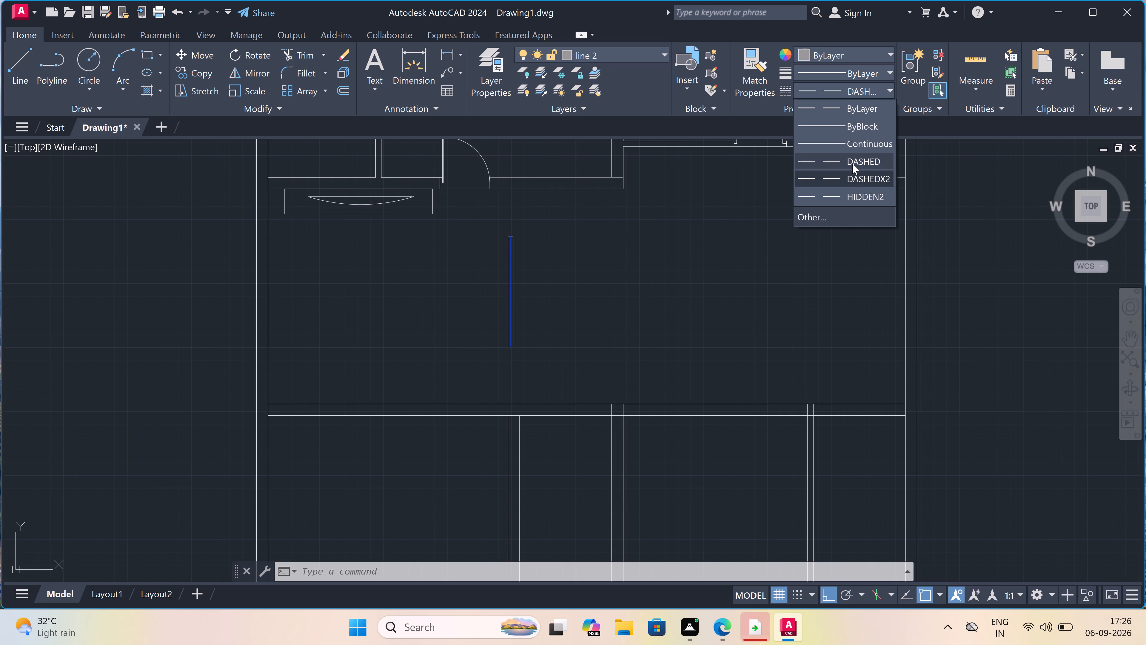
{"action": "left_click", "coordinate": [857, 196]}
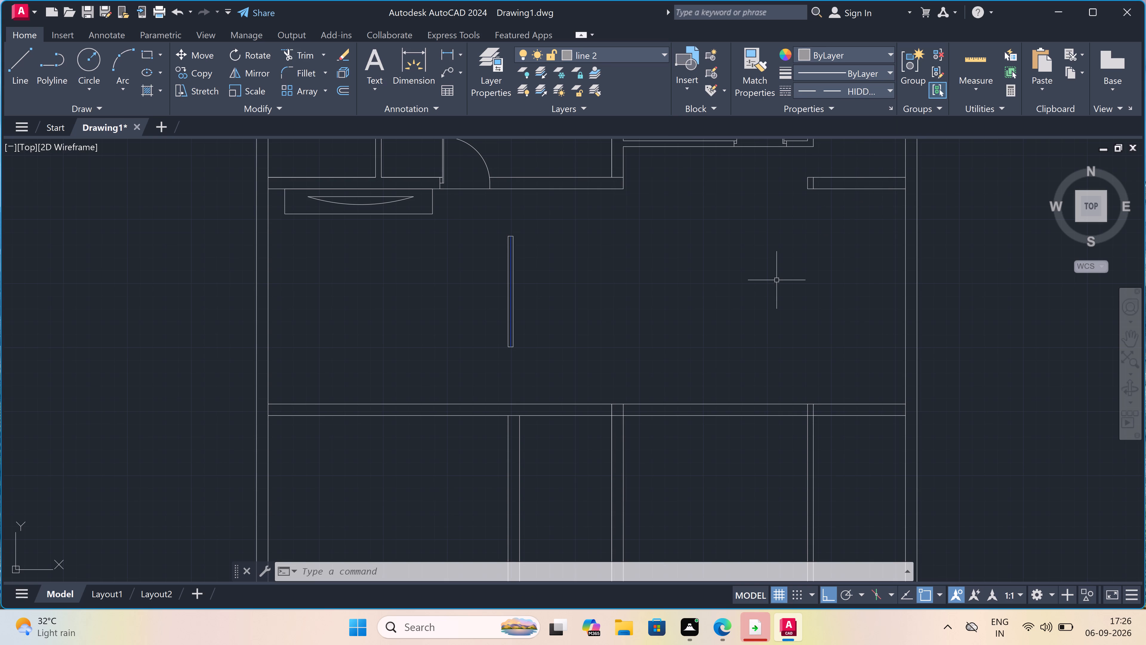
Draw a 3' dashed line straight up from the long horizontal wall, starting at the east partition's west edge.
{"action": "type", "text": "l"}
{"action": "key", "text": "space"}
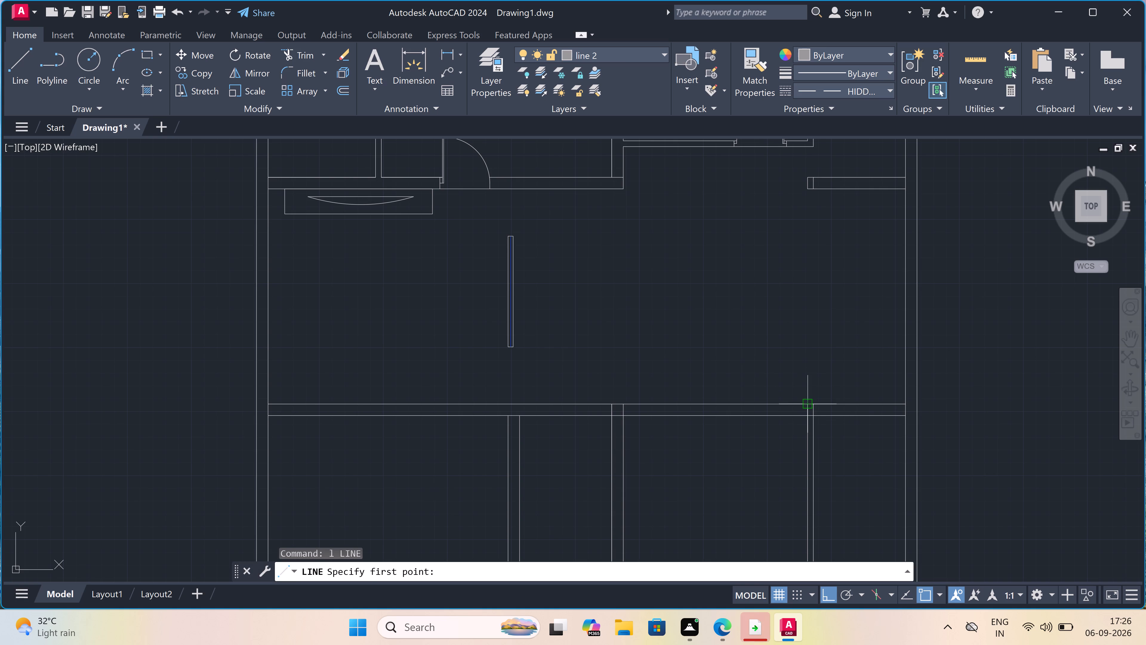
{"action": "left_click_drag", "start_coordinate": [805, 400], "coordinate": [805, 396]}
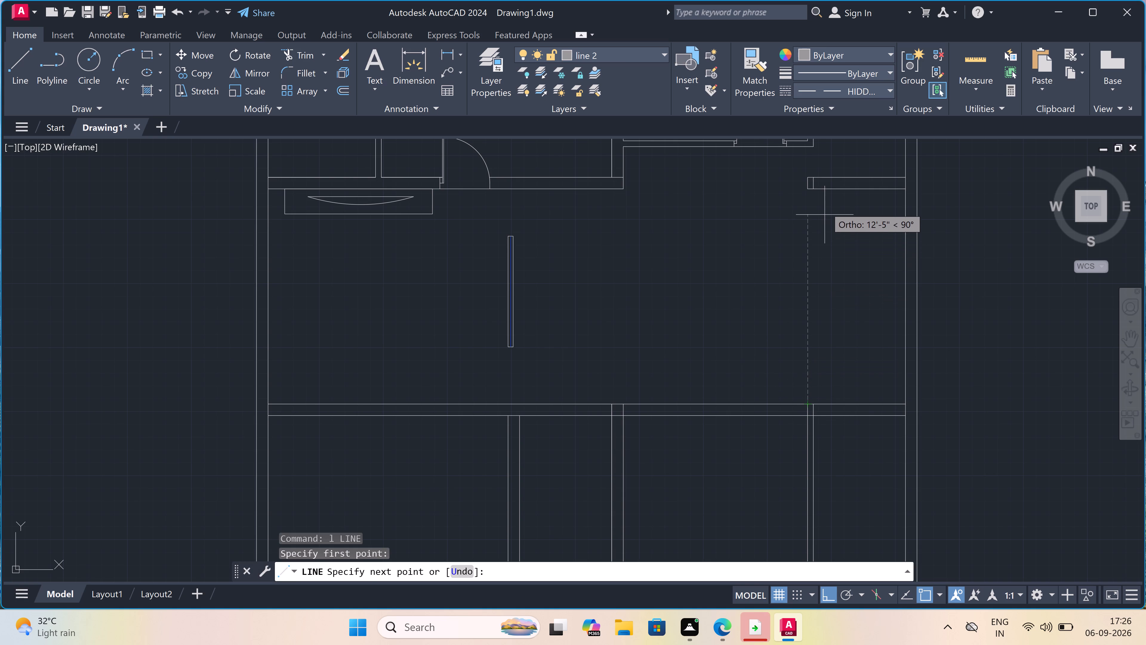
{"action": "scroll", "coordinate": [822, 187], "scroll_direction": "up", "scroll_amount": 3}
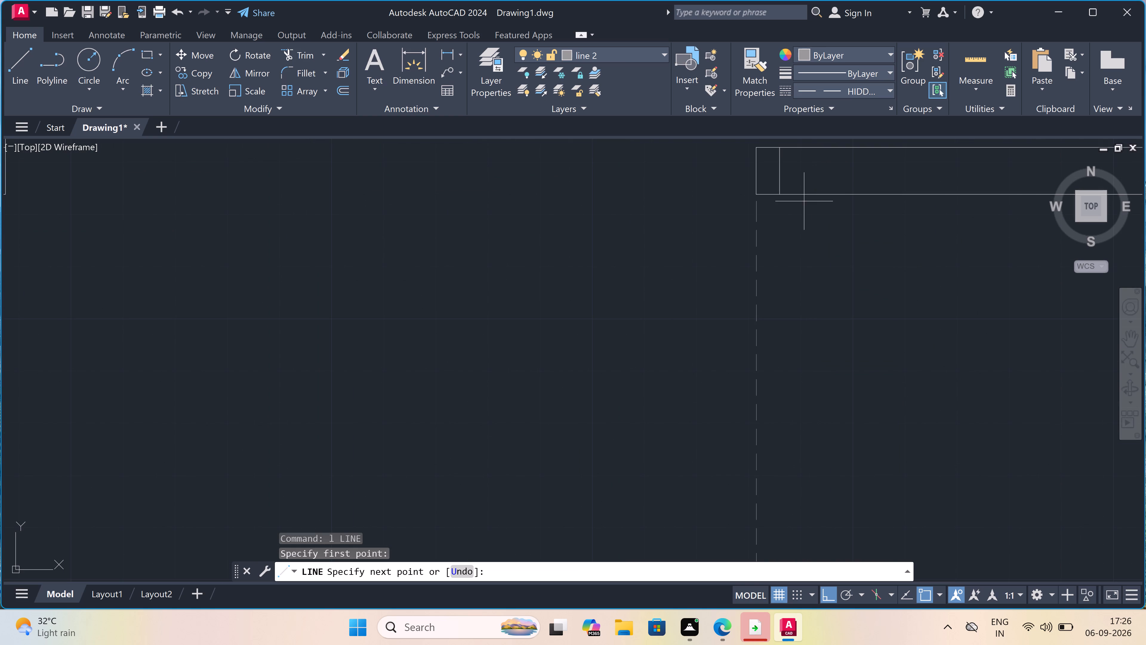
{"action": "scroll", "coordinate": [794, 204], "scroll_direction": "down", "scroll_amount": 2}
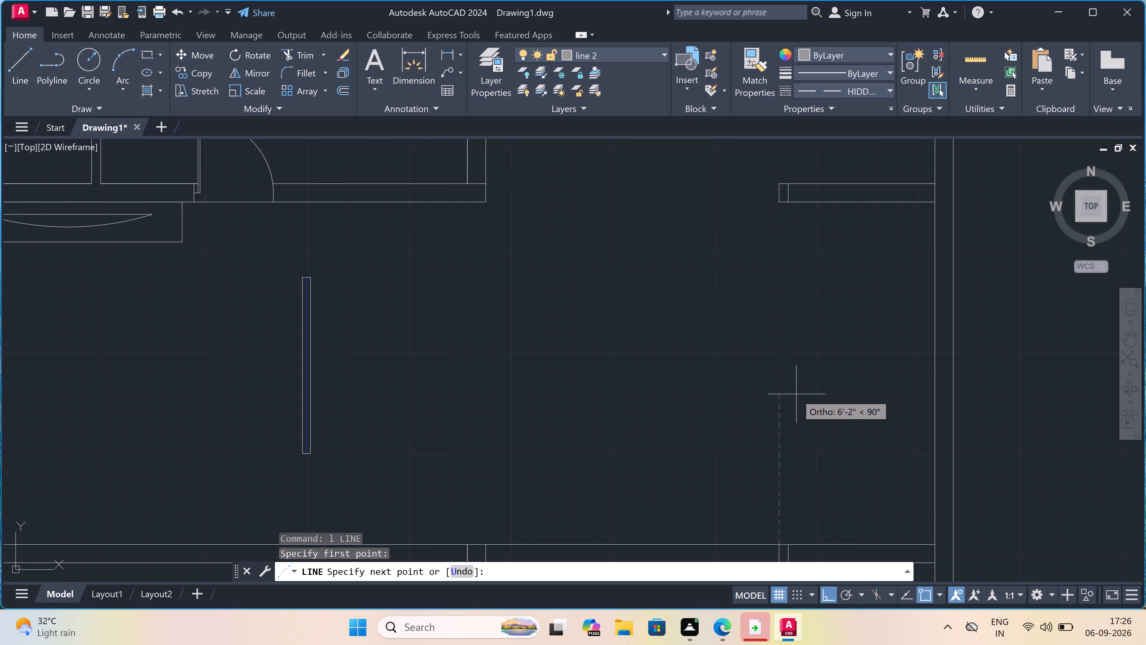
{"action": "key", "text": "3"}
{"action": "type", "text": "'"}
{"action": "key", "text": "space"}
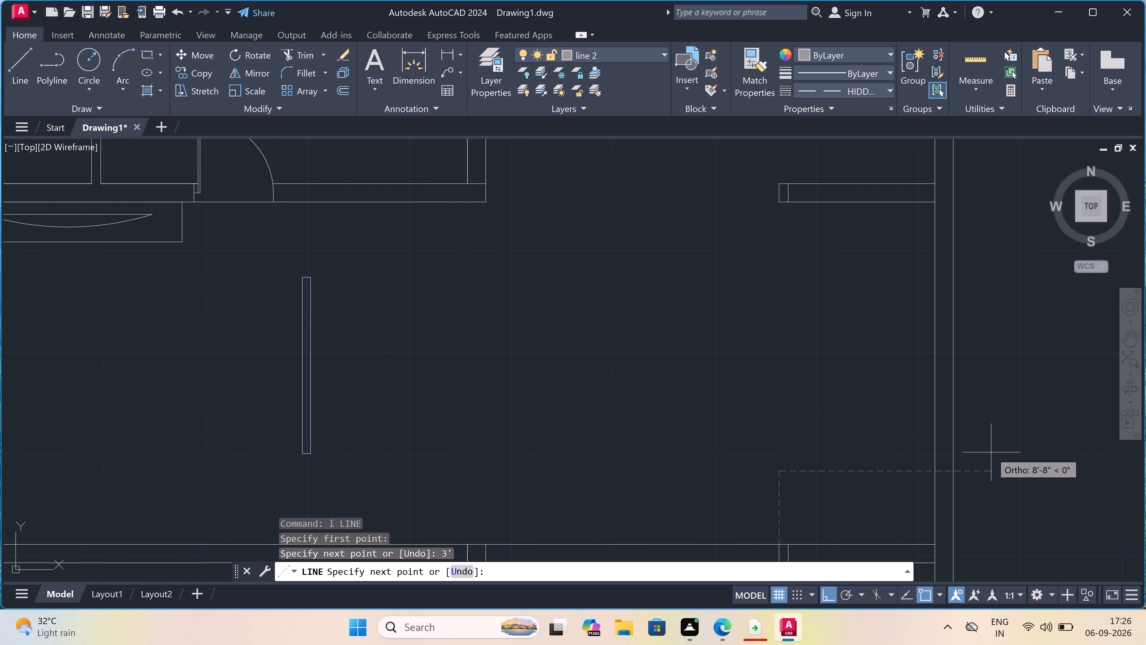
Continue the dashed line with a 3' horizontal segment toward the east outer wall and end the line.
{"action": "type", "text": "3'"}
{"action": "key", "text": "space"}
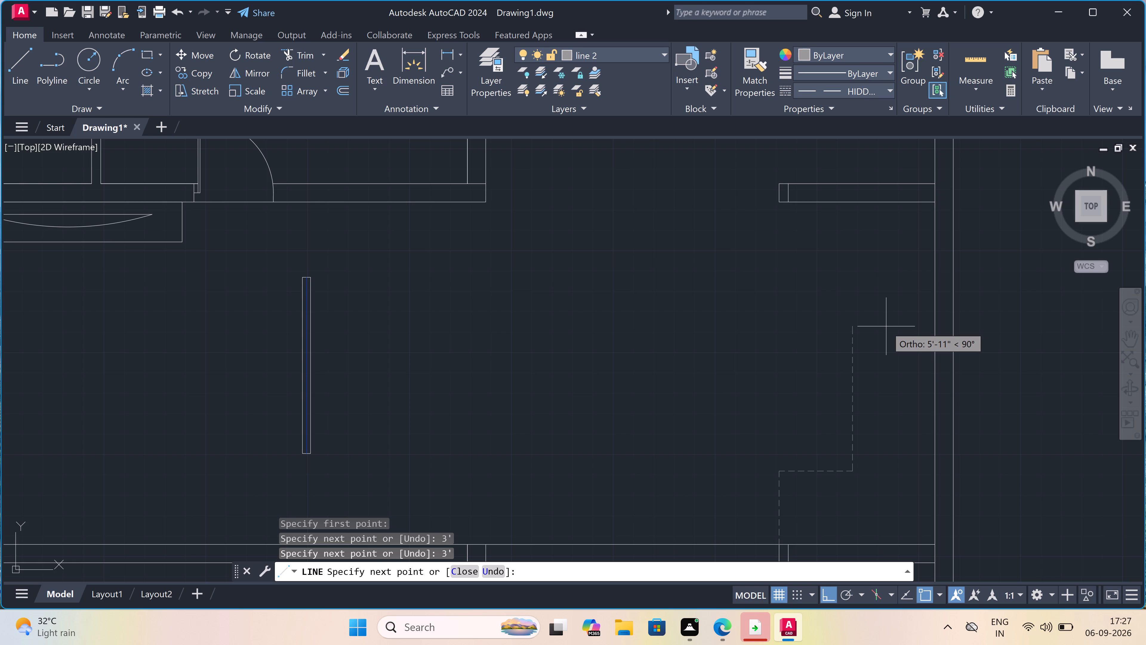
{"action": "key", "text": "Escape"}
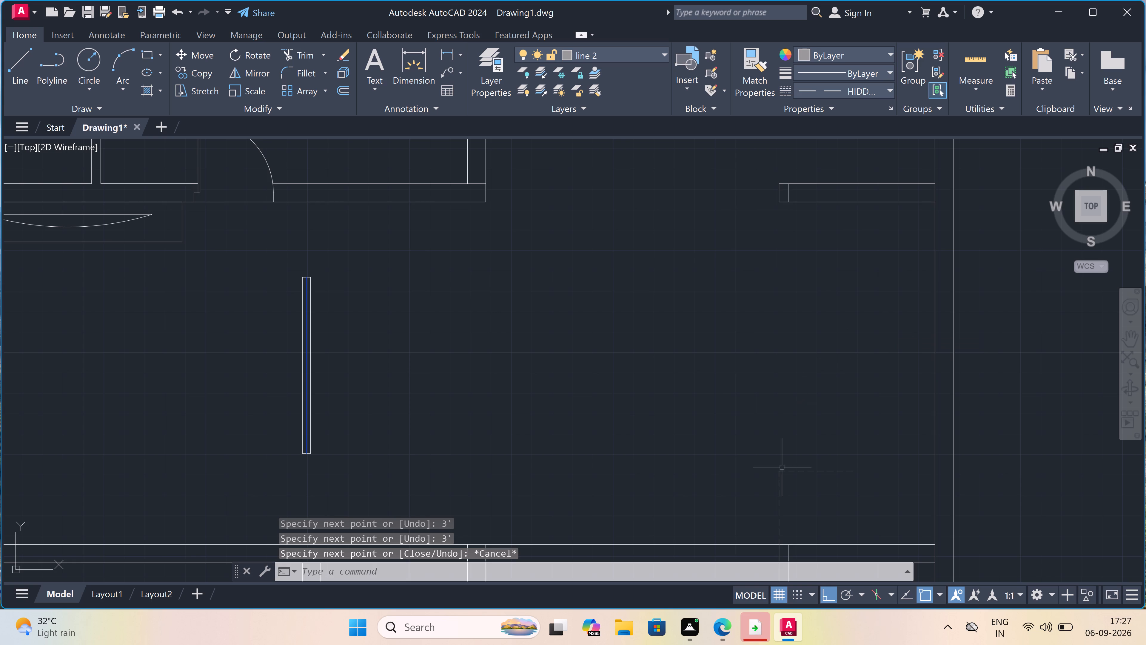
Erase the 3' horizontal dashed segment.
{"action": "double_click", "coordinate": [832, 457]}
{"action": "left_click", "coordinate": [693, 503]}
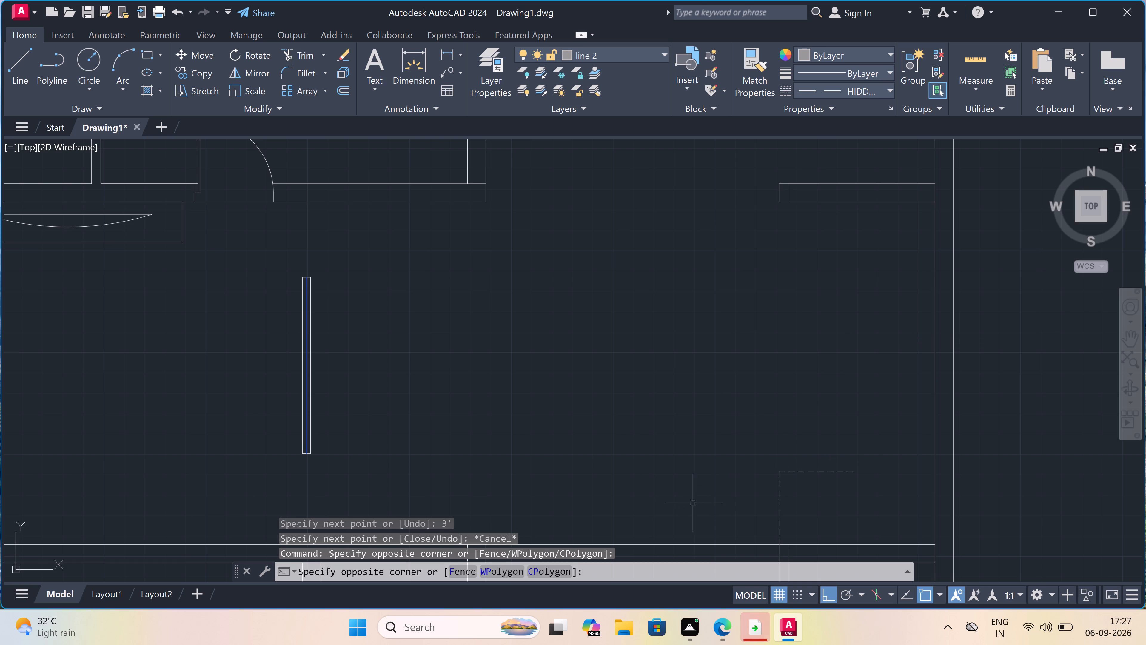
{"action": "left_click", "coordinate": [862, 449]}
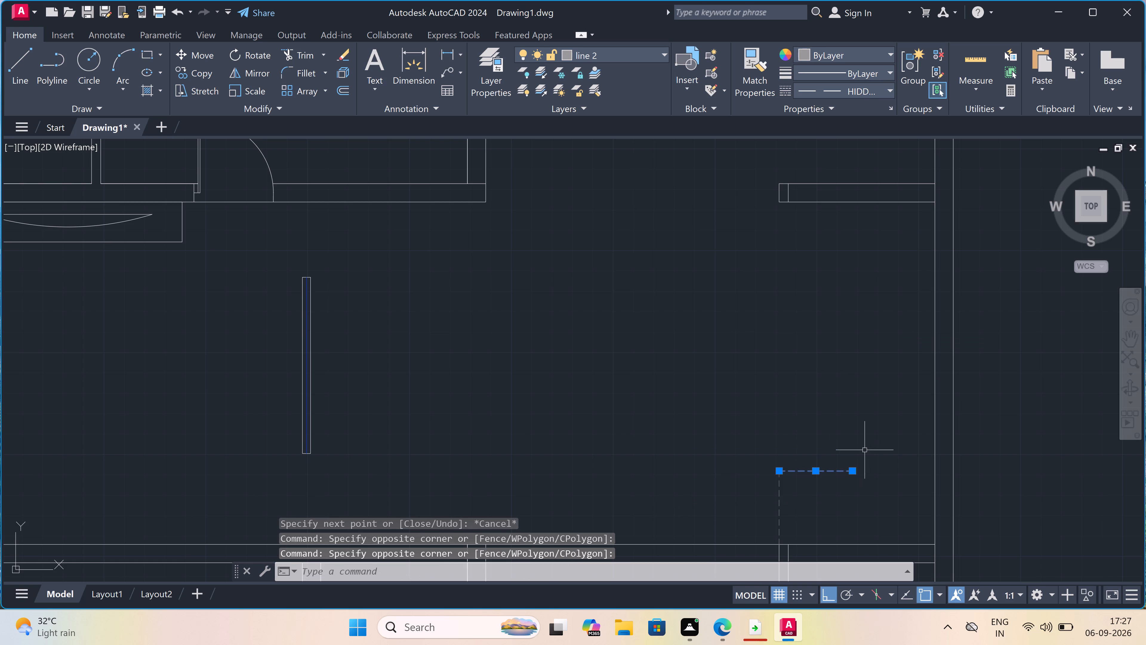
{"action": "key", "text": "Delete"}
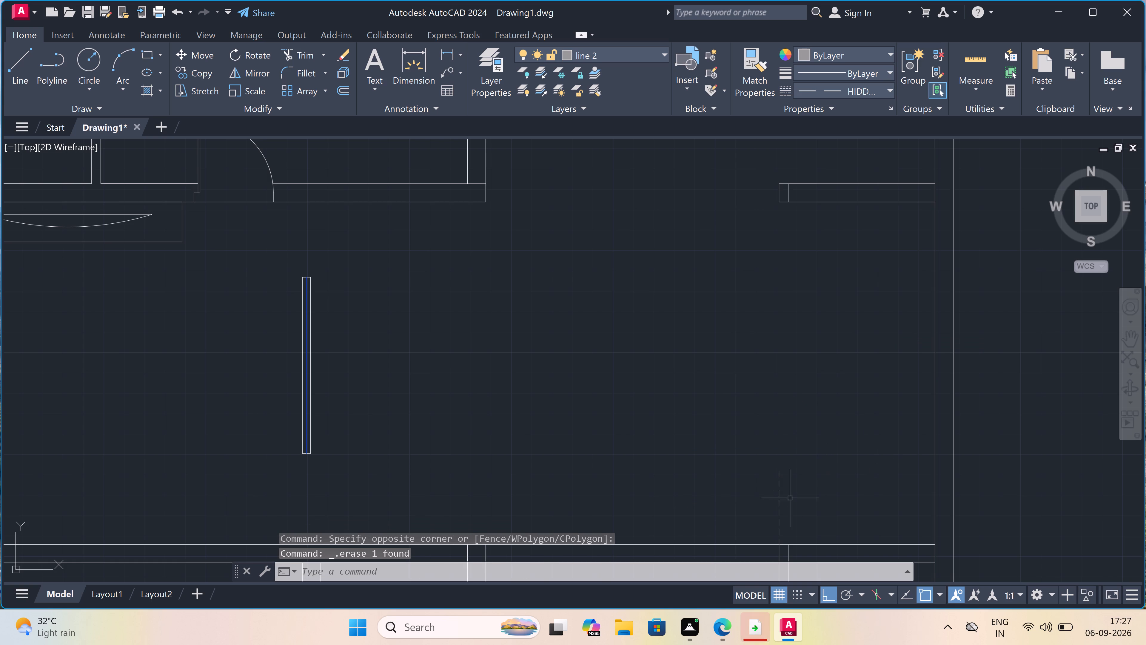
Erase the vertical dashed line rising from the long horizontal wall at the east partition's west edge.
{"action": "left_click", "coordinate": [761, 506]}
{"action": "left_click", "coordinate": [845, 435]}
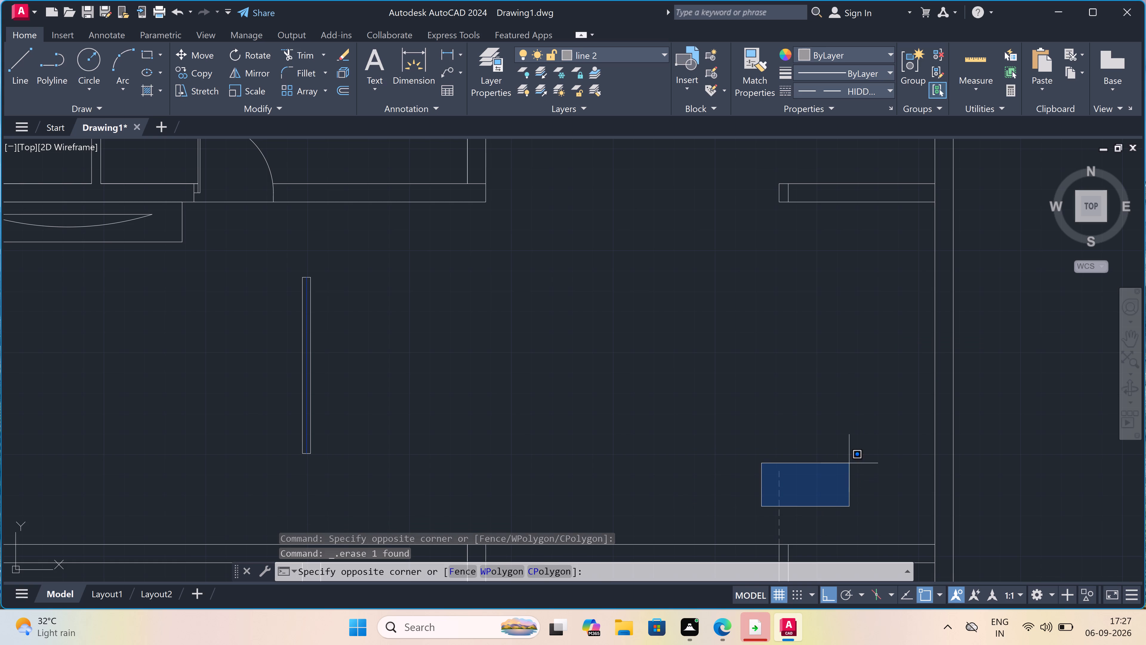
{"action": "left_click", "coordinate": [778, 451]}
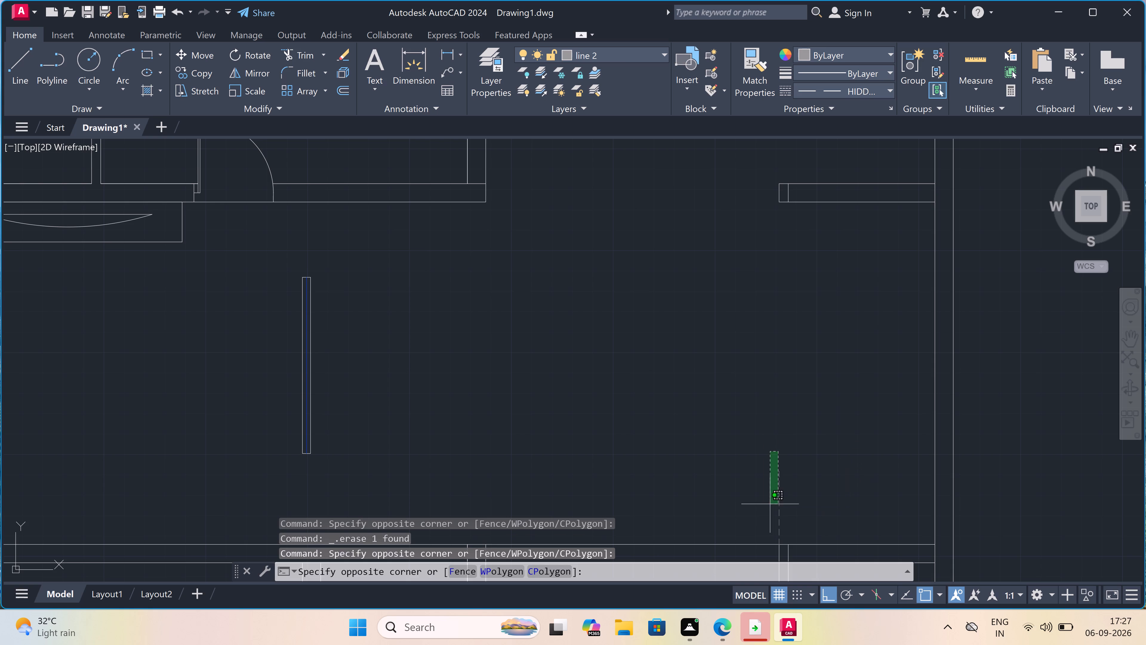
{"action": "left_click", "coordinate": [719, 510]}
{"action": "left_click", "coordinate": [825, 485]}
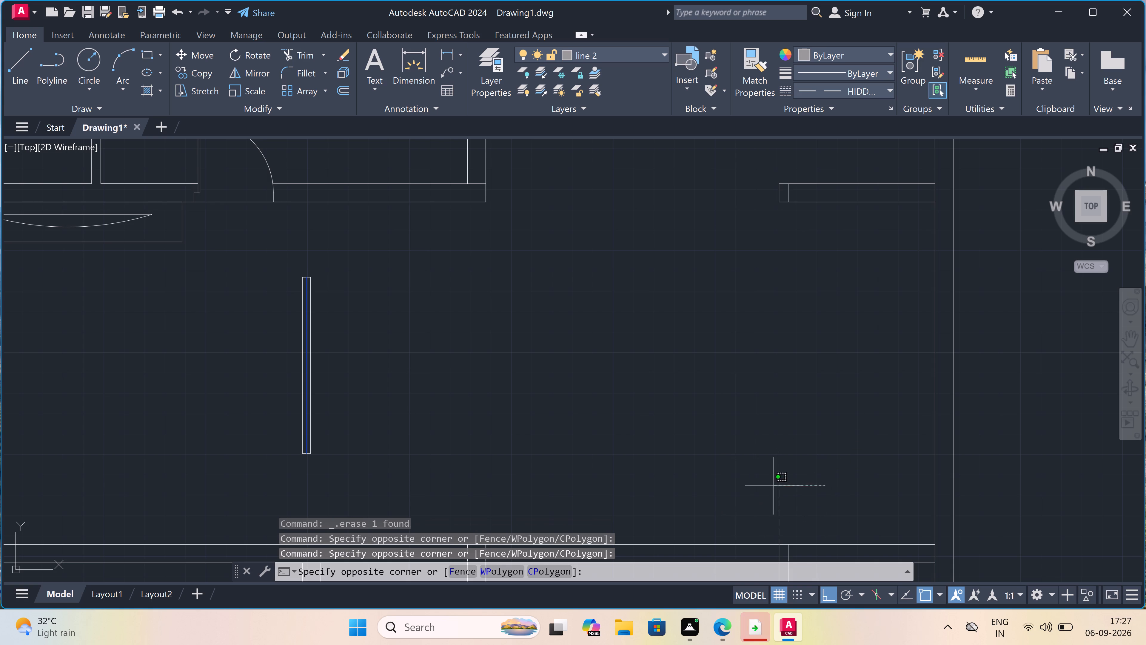
{"action": "left_click", "coordinate": [675, 473]}
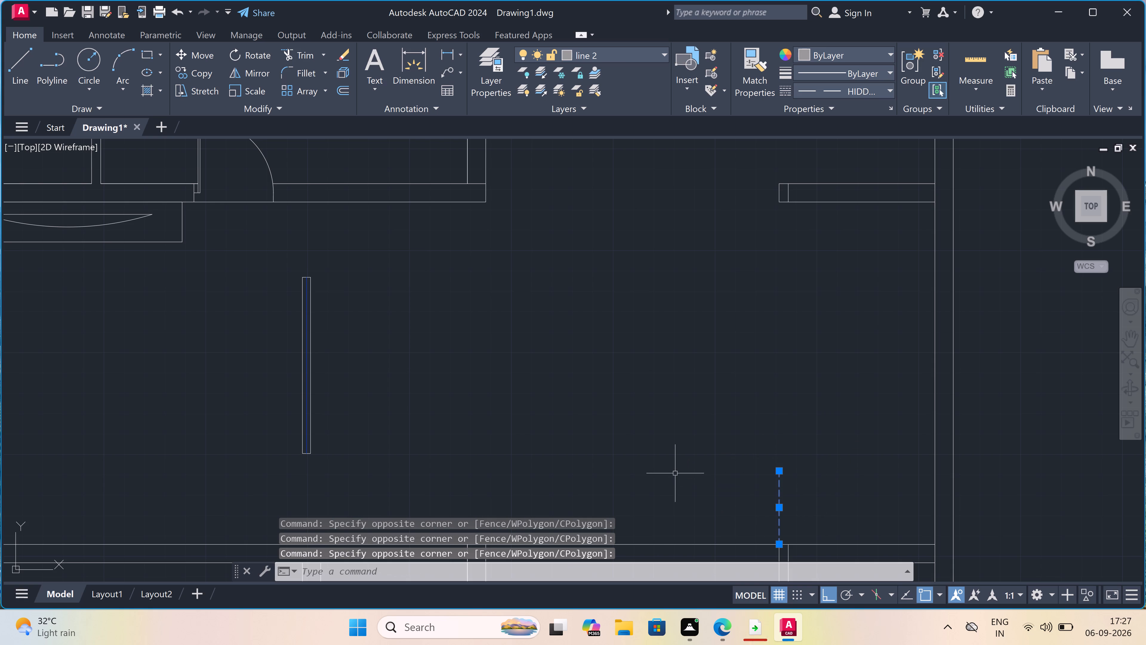
{"action": "key", "text": "Delete"}
Draw a dashed line from the east partition's east edge on the long horizontal wall, 3' up and 3' toward the east outer wall.
{"action": "type", "text": "l"}
{"action": "key", "text": "space"}
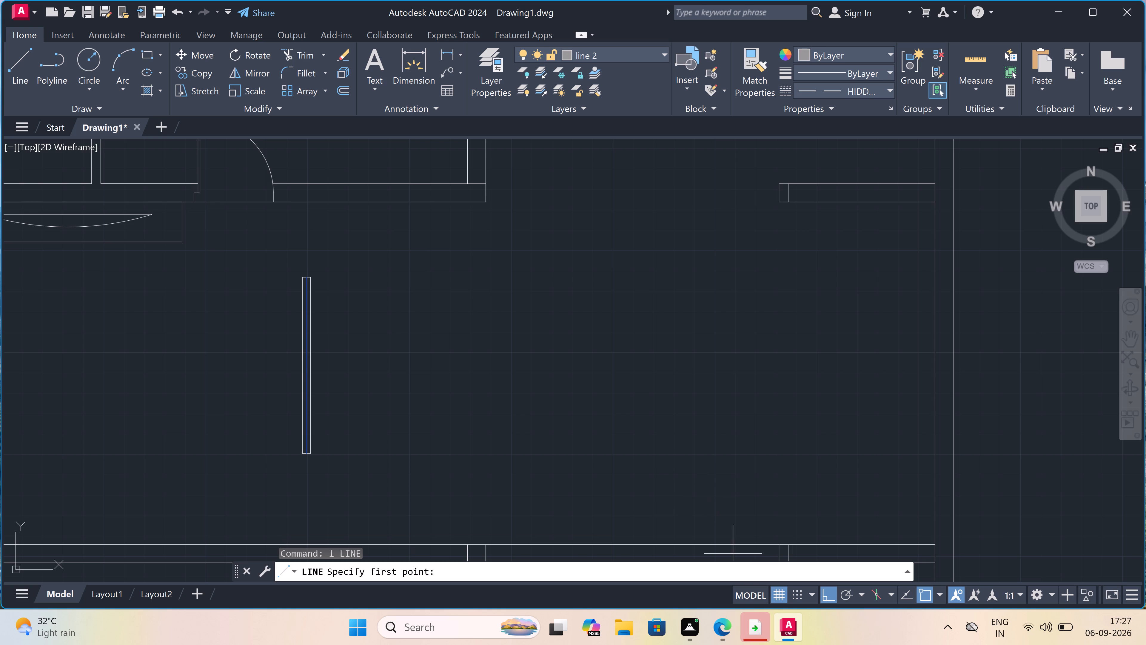
{"action": "left_click", "coordinate": [788, 546]}
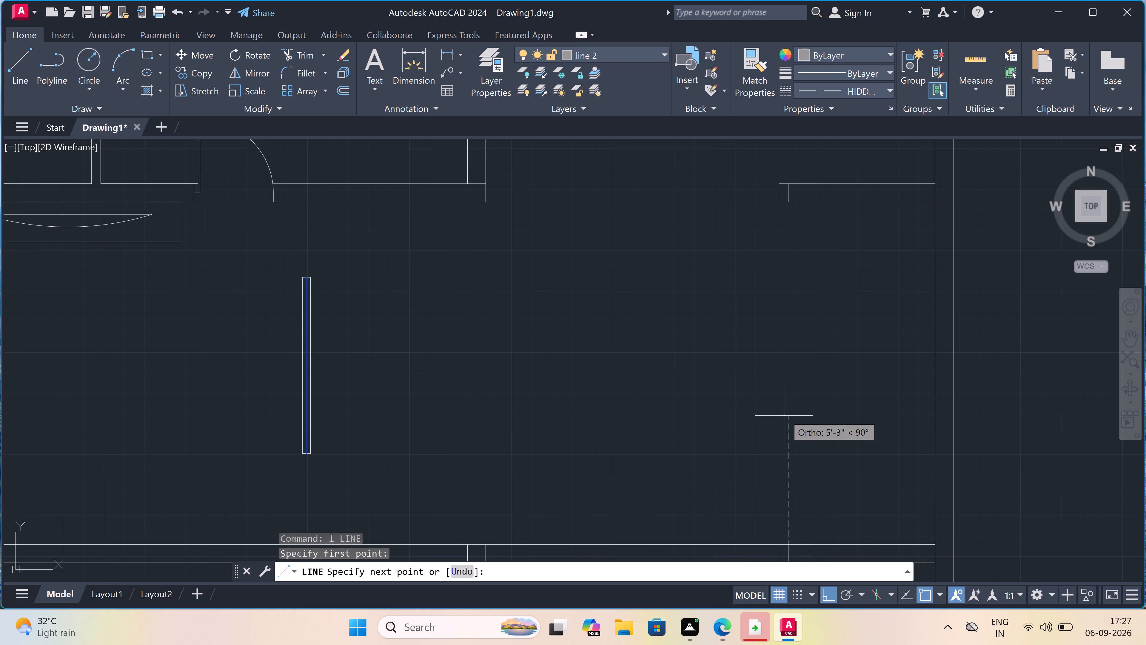
{"action": "type", "text": "3'"}
{"action": "key", "text": "space"}
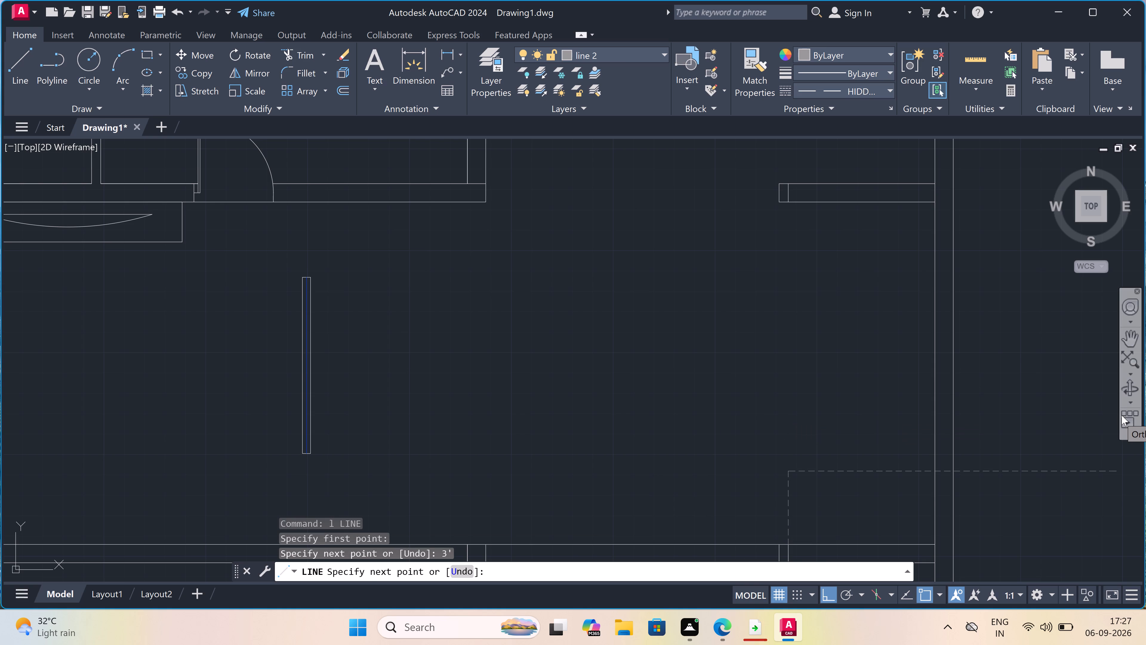
{"action": "type", "text": "3'"}
{"action": "key", "text": "space"}
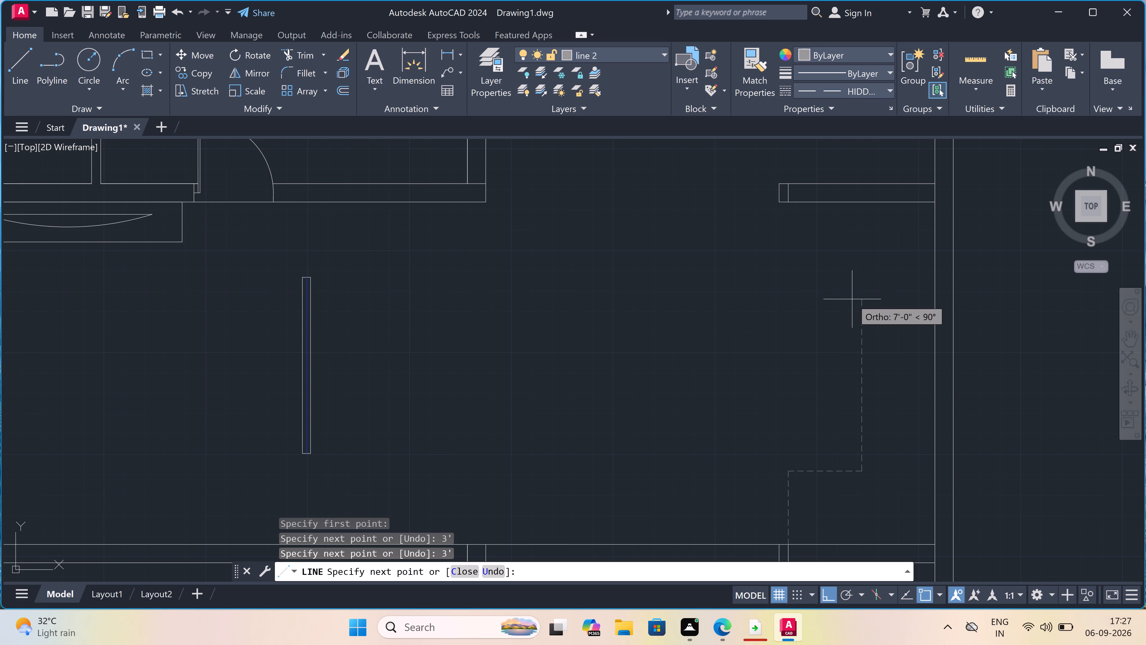
{"action": "key", "text": "Escape"}
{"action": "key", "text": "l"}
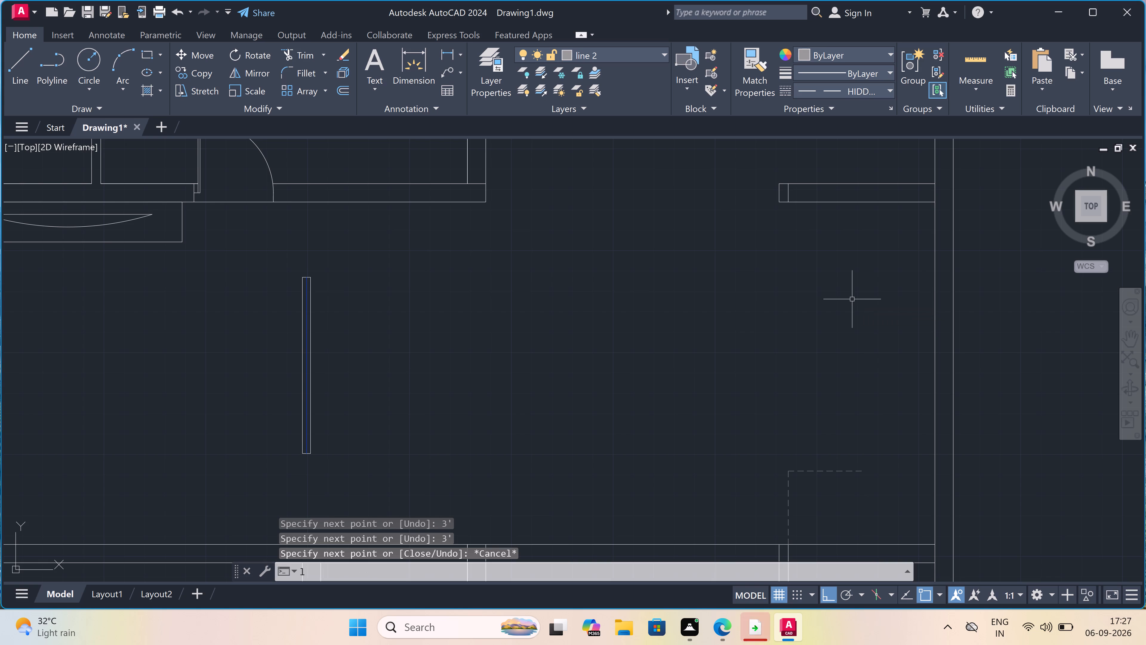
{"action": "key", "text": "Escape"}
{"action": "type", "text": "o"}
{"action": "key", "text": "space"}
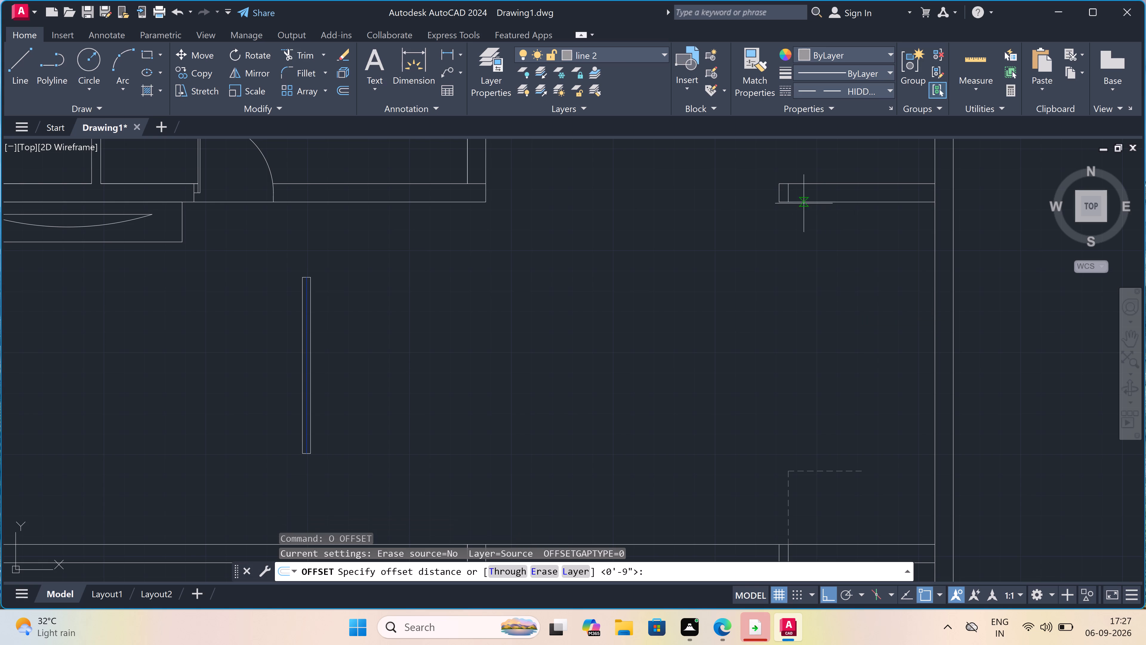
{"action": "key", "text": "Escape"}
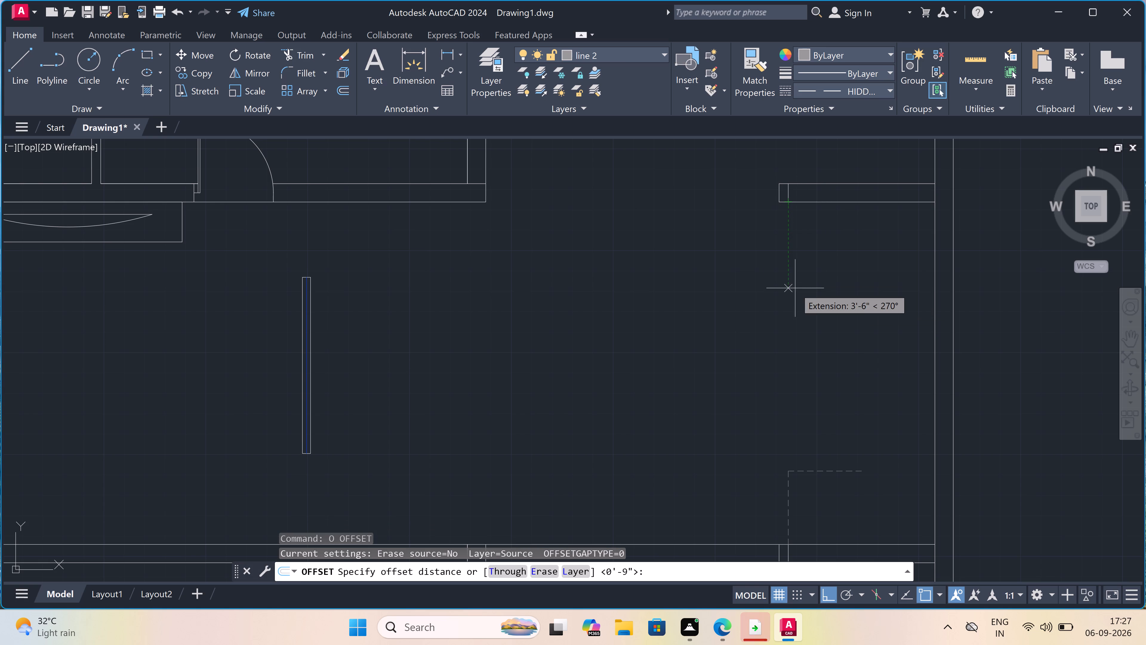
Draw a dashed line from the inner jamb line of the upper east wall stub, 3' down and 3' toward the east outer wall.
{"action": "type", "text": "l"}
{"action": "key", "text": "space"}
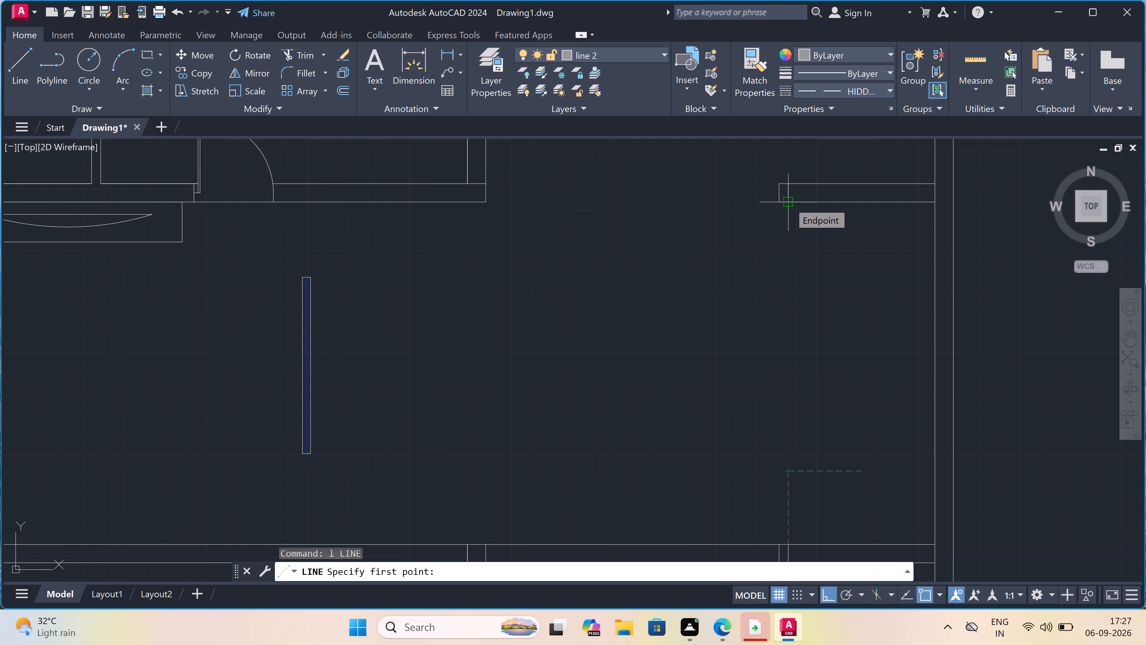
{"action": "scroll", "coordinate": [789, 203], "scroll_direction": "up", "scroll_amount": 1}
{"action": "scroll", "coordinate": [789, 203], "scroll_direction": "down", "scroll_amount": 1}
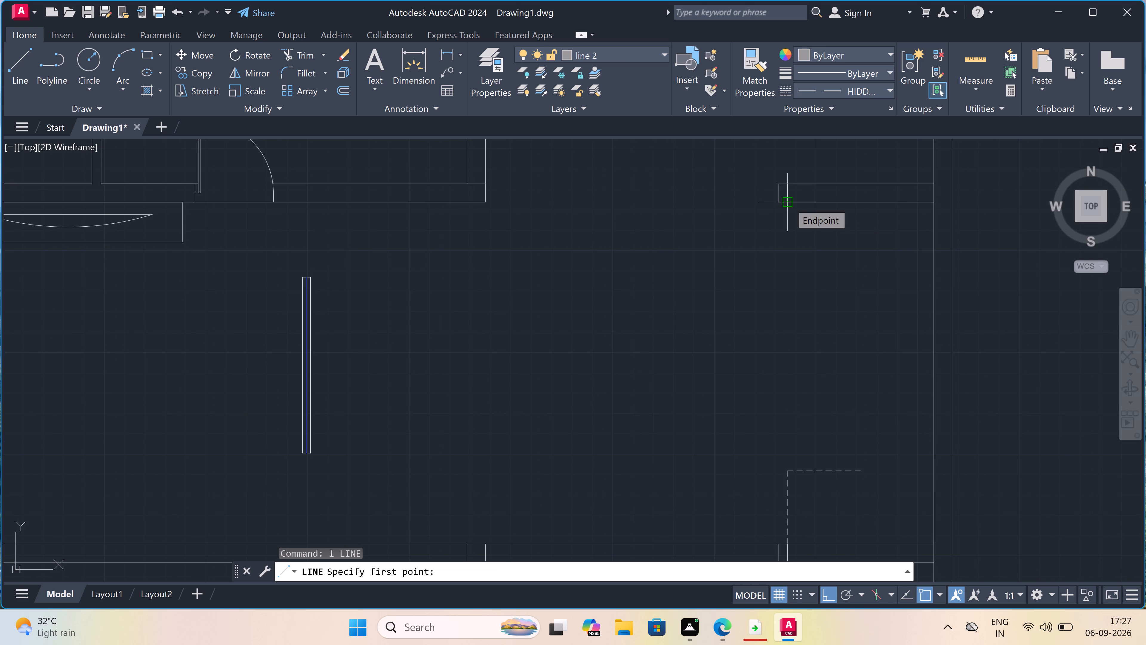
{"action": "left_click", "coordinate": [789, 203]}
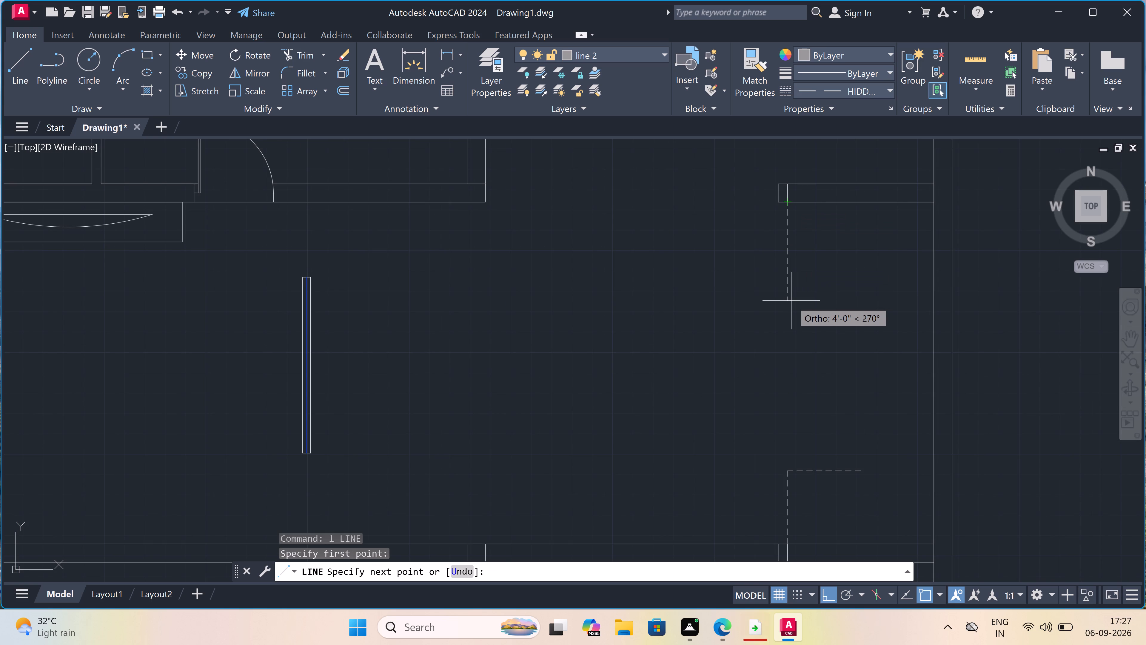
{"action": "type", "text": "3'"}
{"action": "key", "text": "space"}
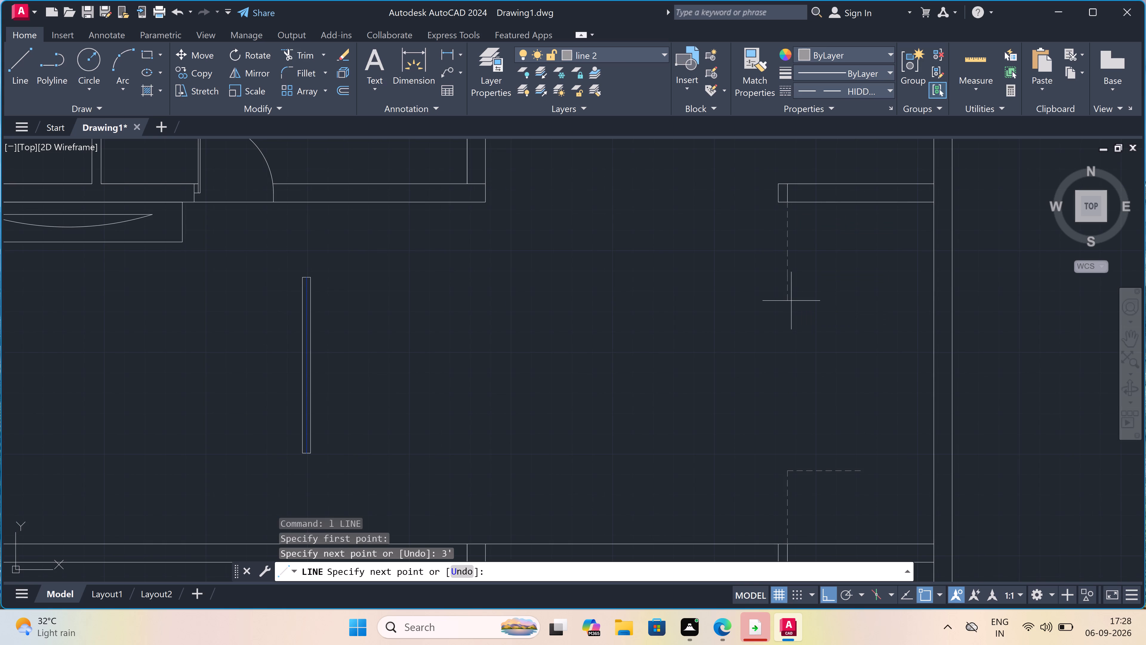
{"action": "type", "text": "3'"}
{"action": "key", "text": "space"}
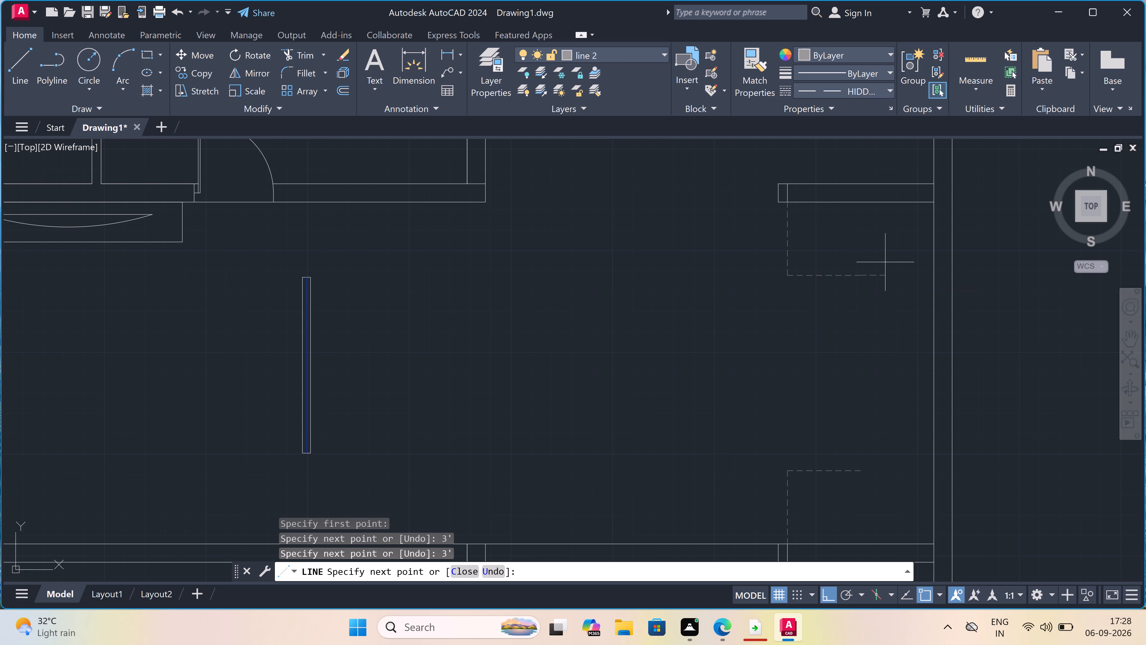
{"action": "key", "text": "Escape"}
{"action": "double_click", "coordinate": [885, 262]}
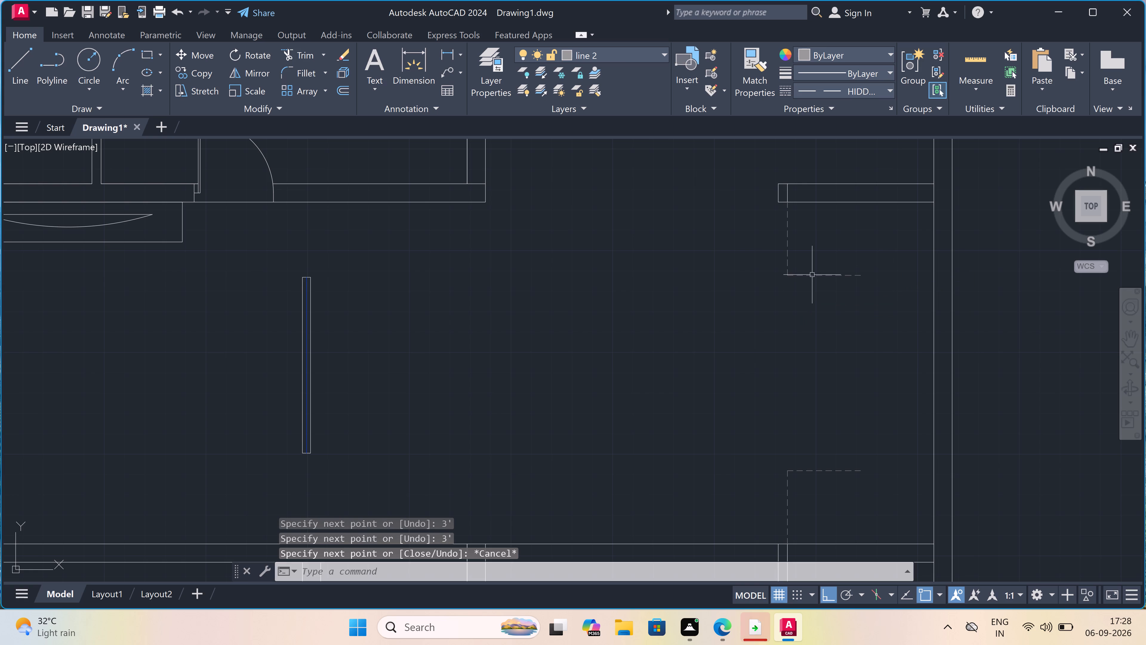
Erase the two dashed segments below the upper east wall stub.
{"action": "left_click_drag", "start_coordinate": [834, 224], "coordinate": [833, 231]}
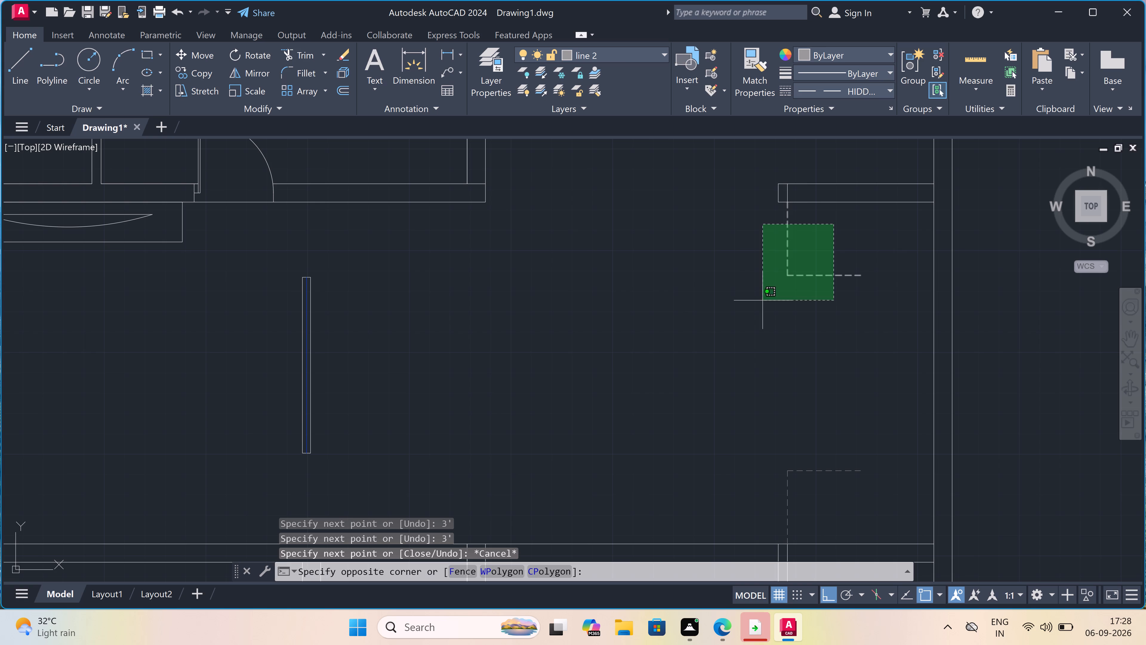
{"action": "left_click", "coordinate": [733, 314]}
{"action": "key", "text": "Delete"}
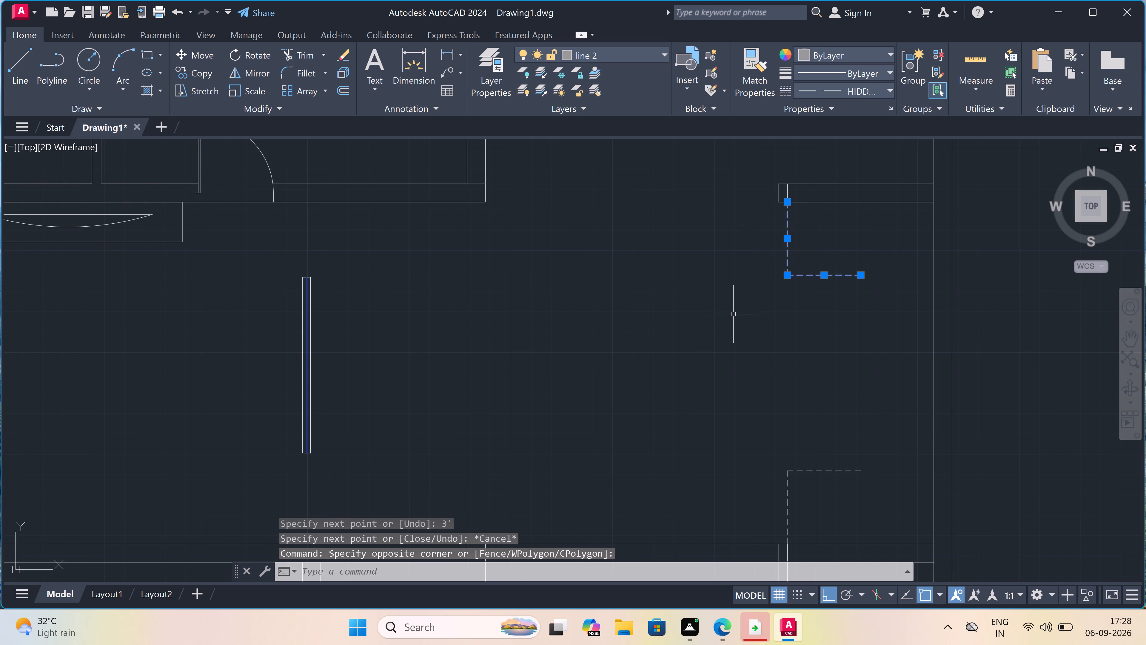
Make layer 0 the current layer.
{"action": "left_click", "coordinate": [598, 53]}
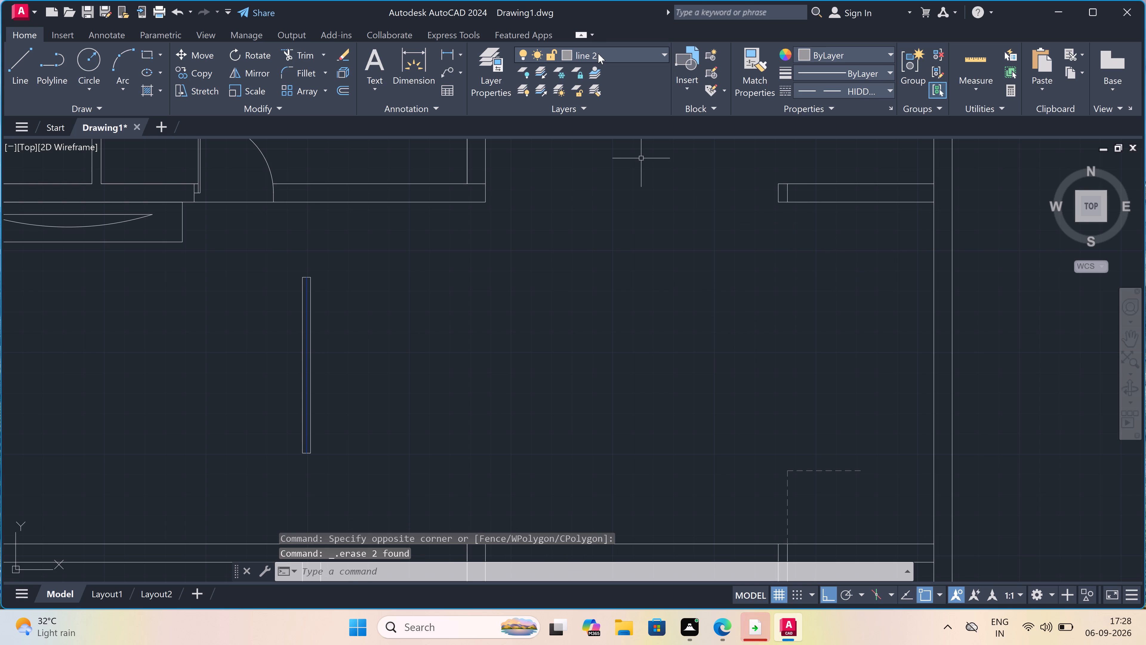
{"action": "left_click", "coordinate": [597, 69]}
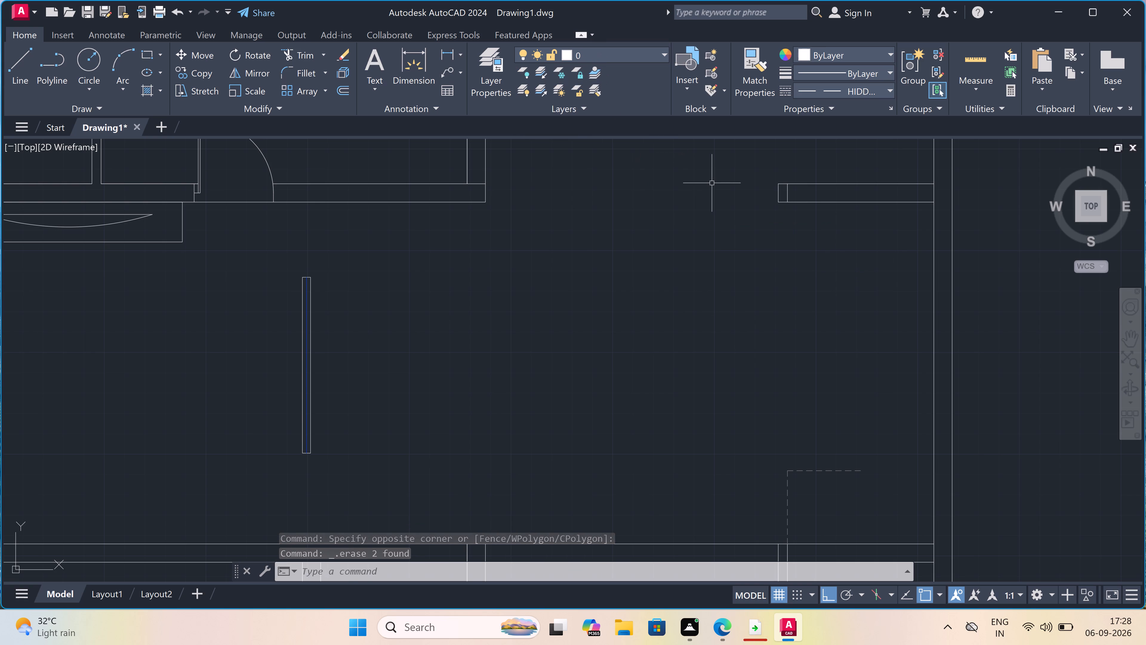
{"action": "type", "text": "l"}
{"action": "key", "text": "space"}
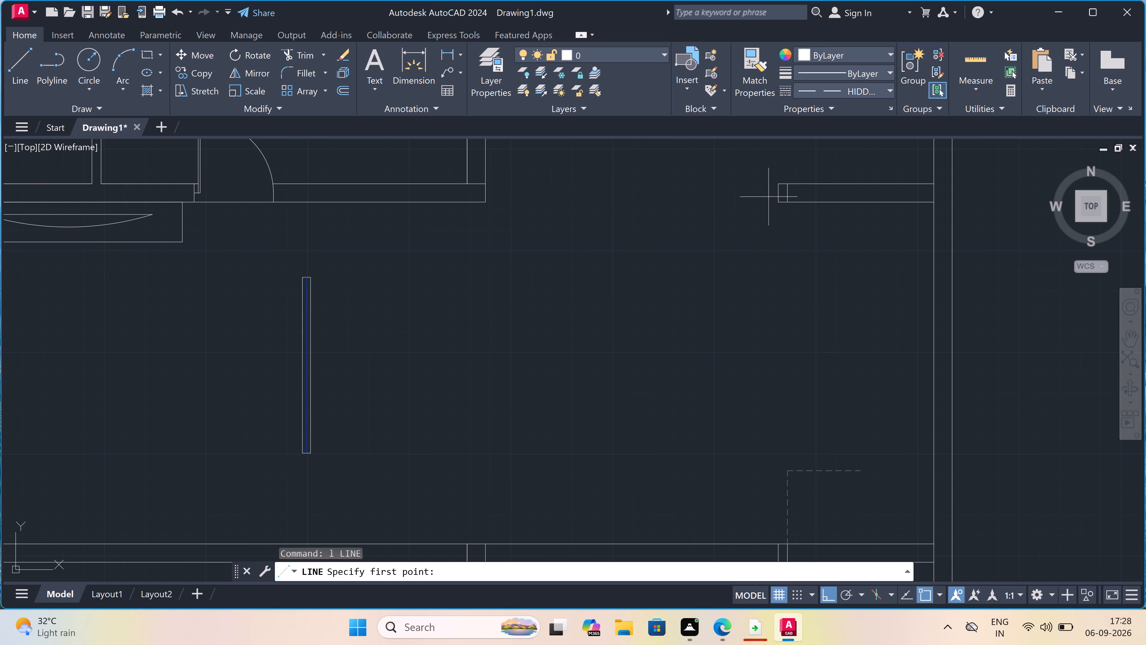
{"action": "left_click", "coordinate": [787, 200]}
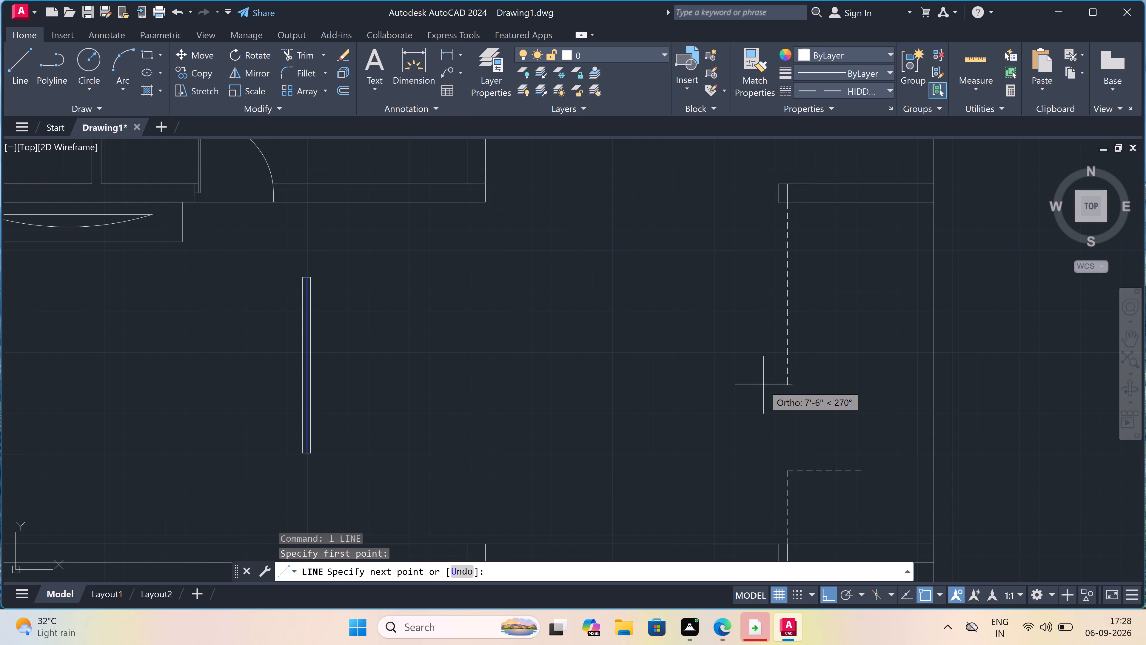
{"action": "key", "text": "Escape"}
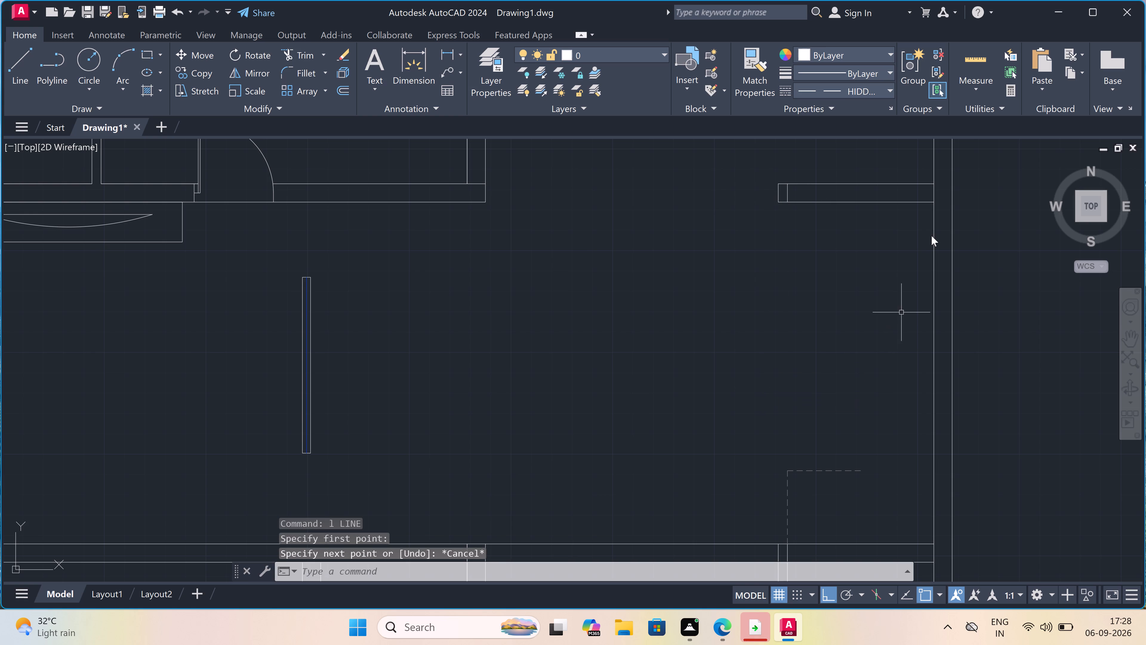
Set the current object linetype to ByLayer.
{"action": "left_click", "coordinate": [866, 90]}
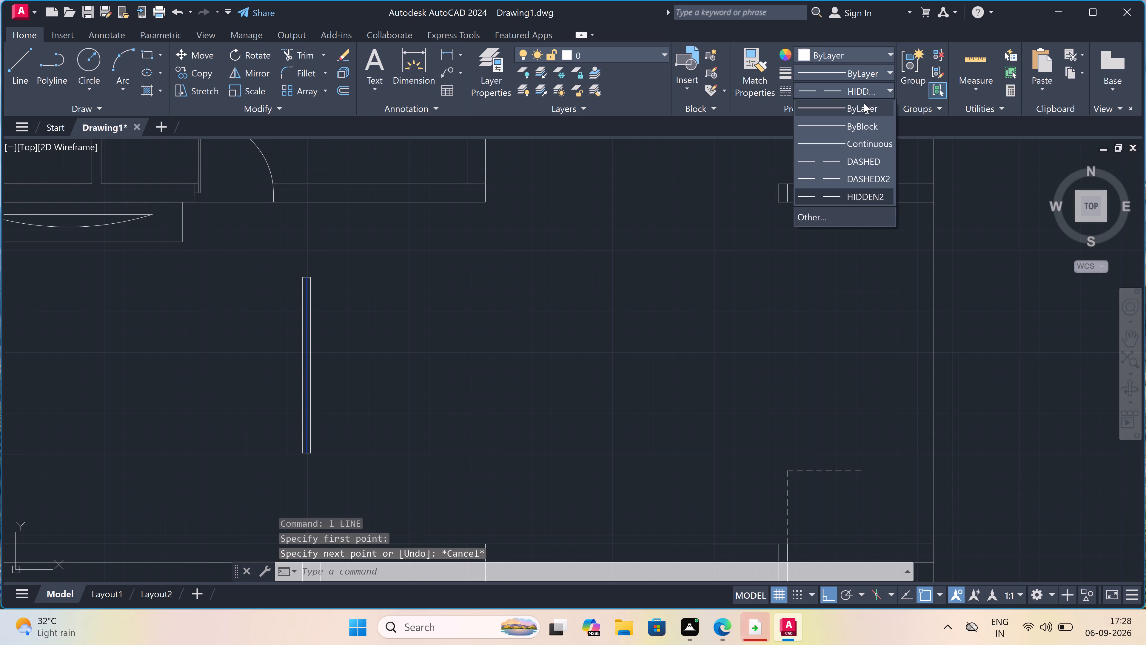
{"action": "left_click", "coordinate": [864, 103]}
Draw a solid line from the upper east wall stub's inner jamb line, 3' down and 3' toward the east outer wall.
{"action": "type", "text": "l"}
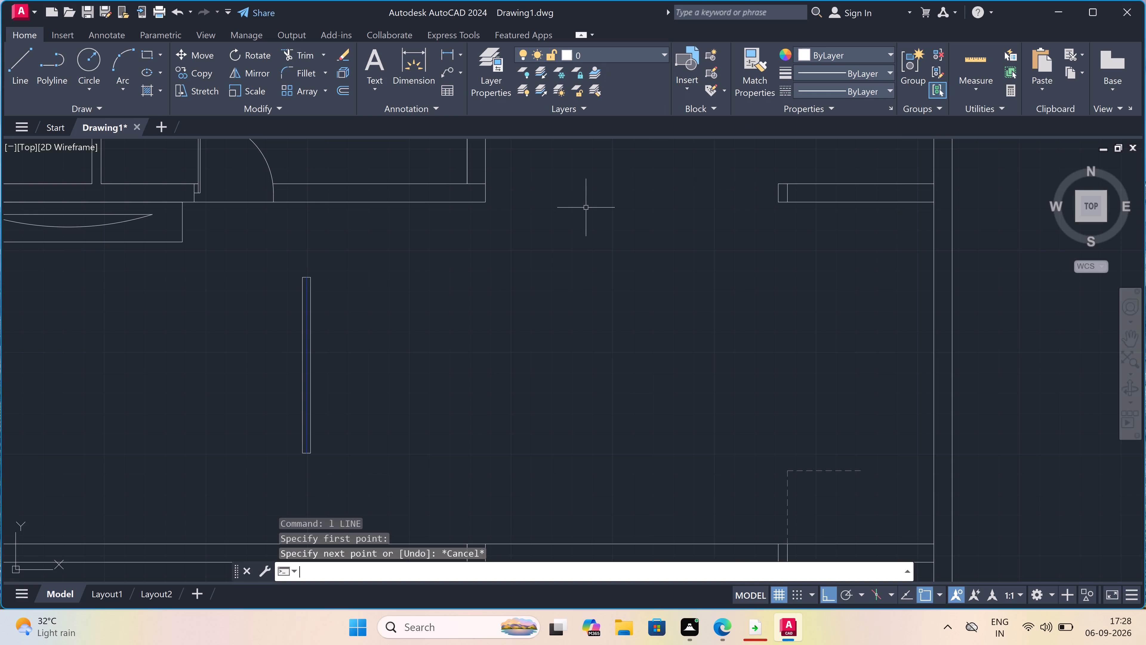
{"action": "key", "text": "space"}
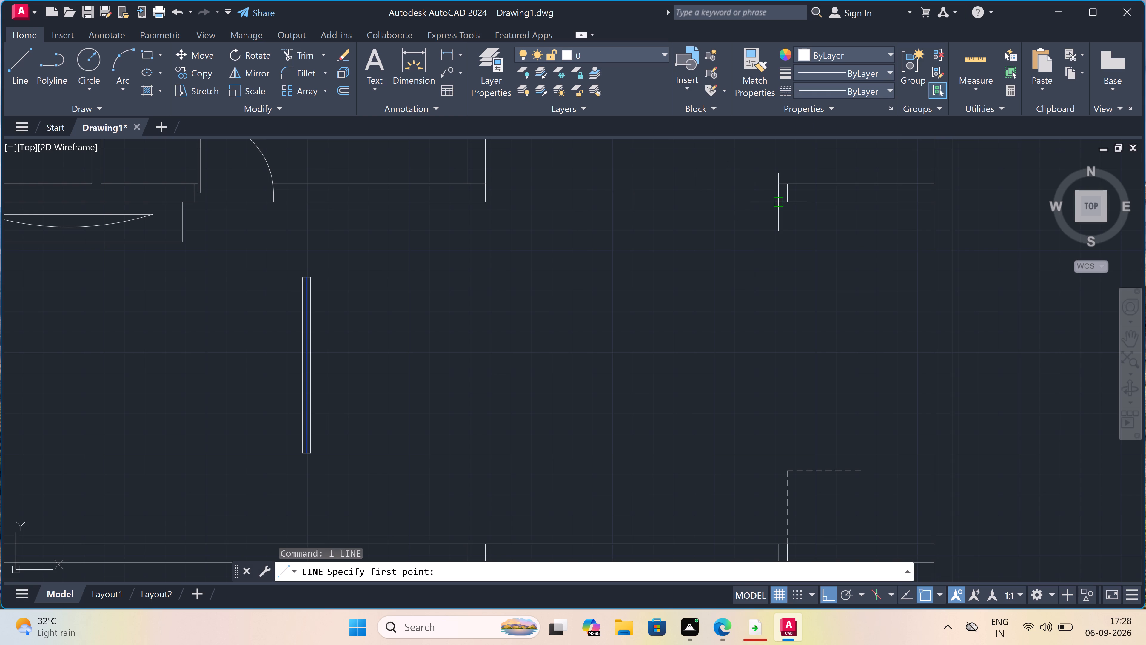
{"action": "left_click", "coordinate": [790, 199]}
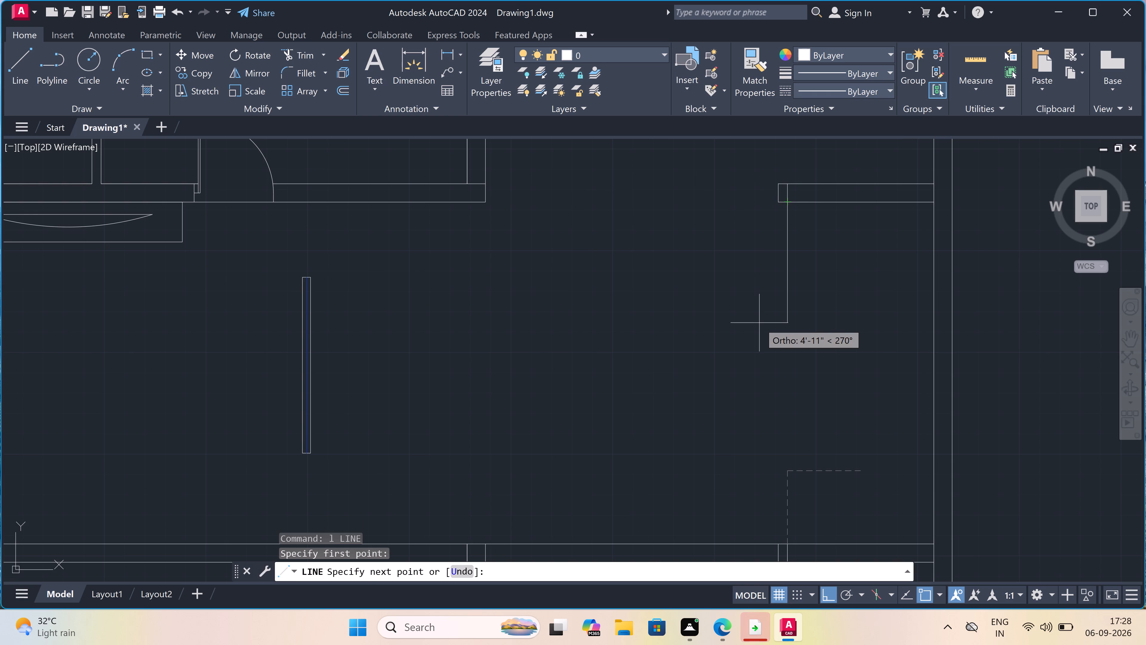
{"action": "key", "text": "3"}
{"action": "type", "text": "'"}
{"action": "key", "text": "space"}
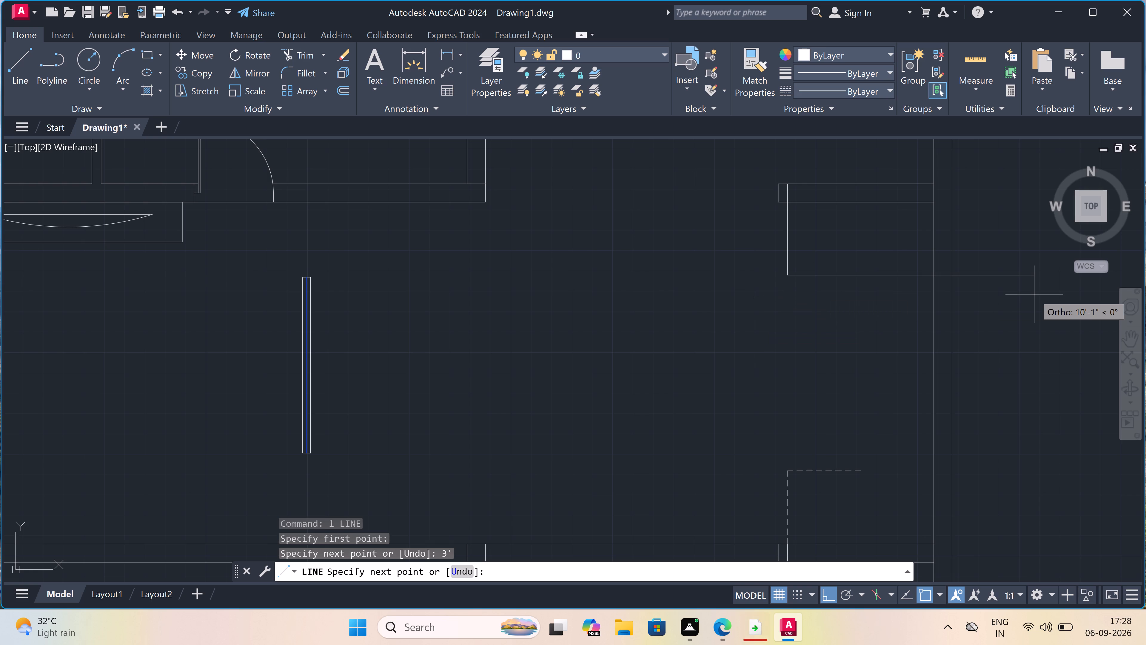
{"action": "key", "text": "3"}
{"action": "type", "text": "'"}
{"action": "key", "text": "space"}
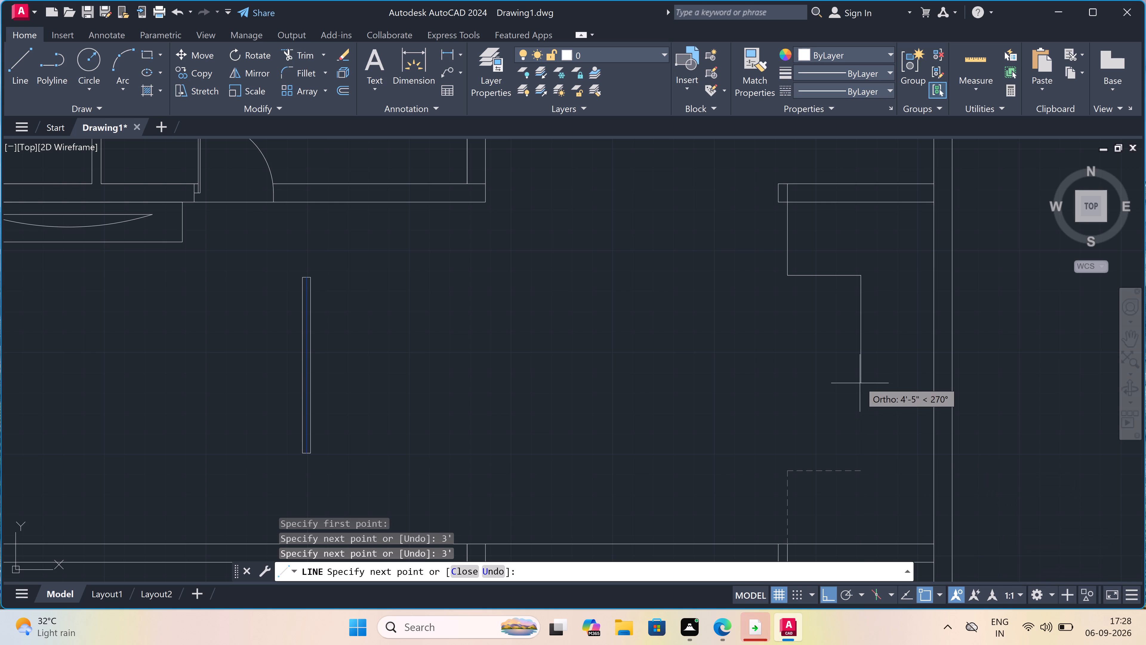
{"action": "key", "text": "Escape"}
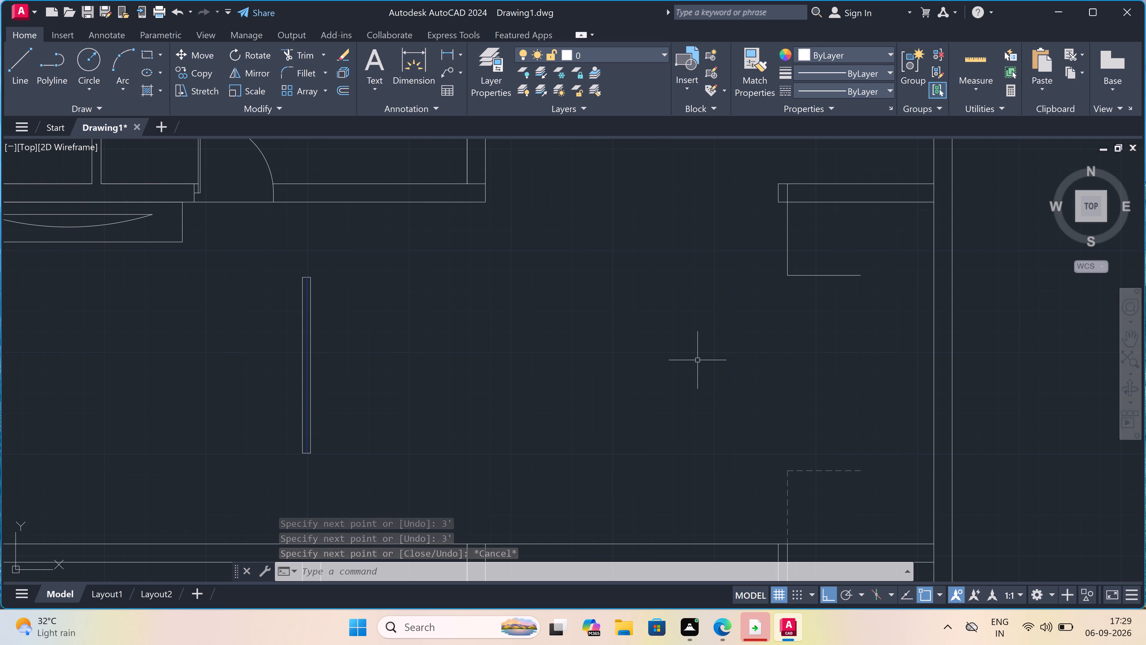
Draw a vertical solid line joining the east end of the lower dashed segment to the east end of the upper solid segment.
{"action": "type", "text": "l"}
{"action": "key", "text": "space"}
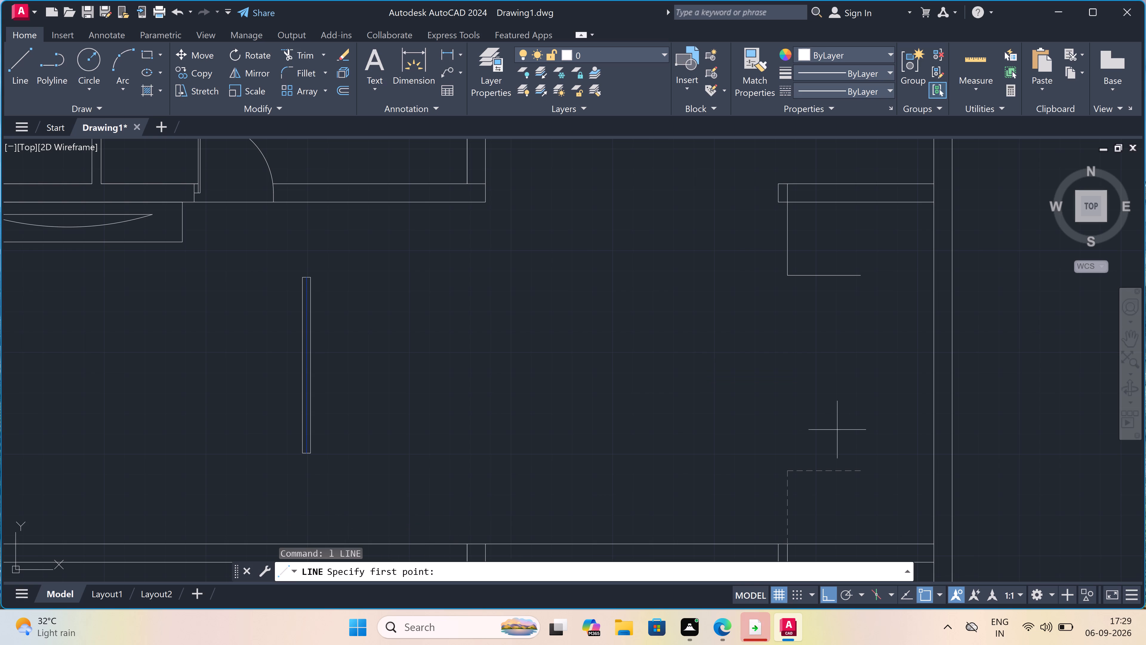
{"action": "left_click", "coordinate": [860, 470]}
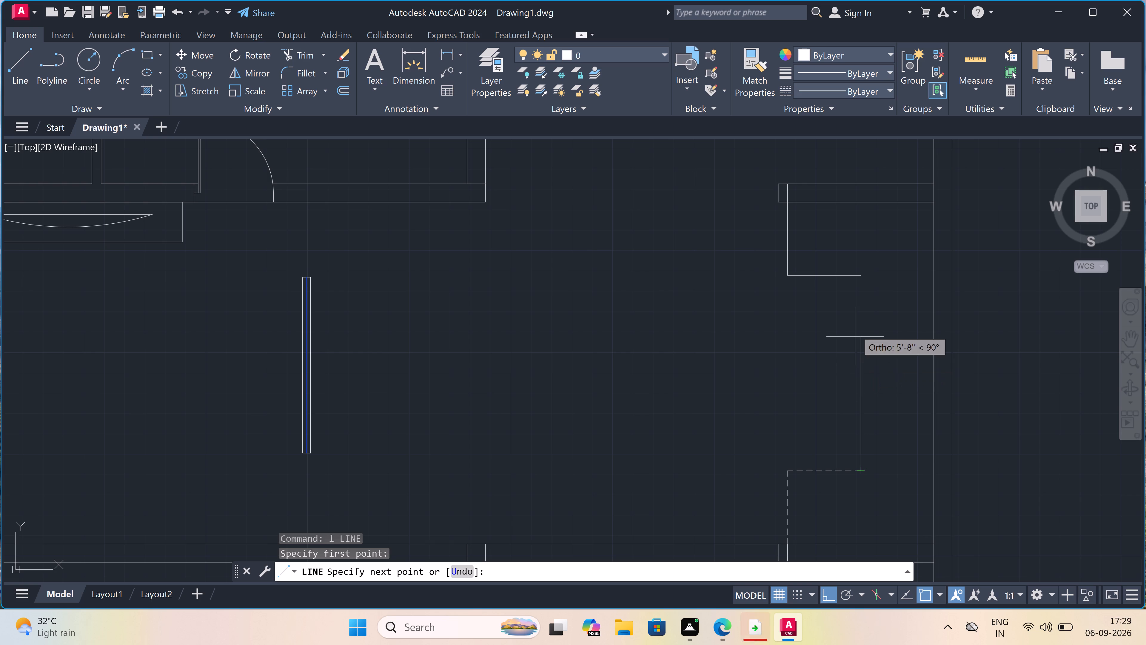
{"action": "left_click", "coordinate": [858, 276]}
{"action": "key", "text": "Escape"}
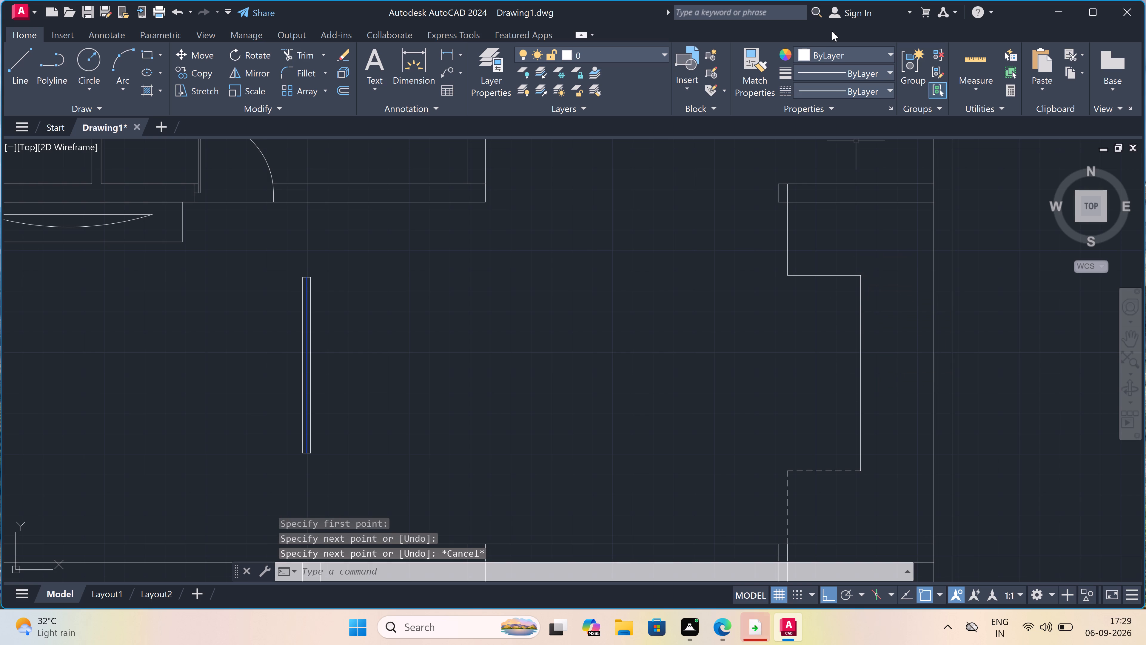
Set the current object linetype to HIDDEN2.
{"action": "left_click", "coordinate": [856, 71]}
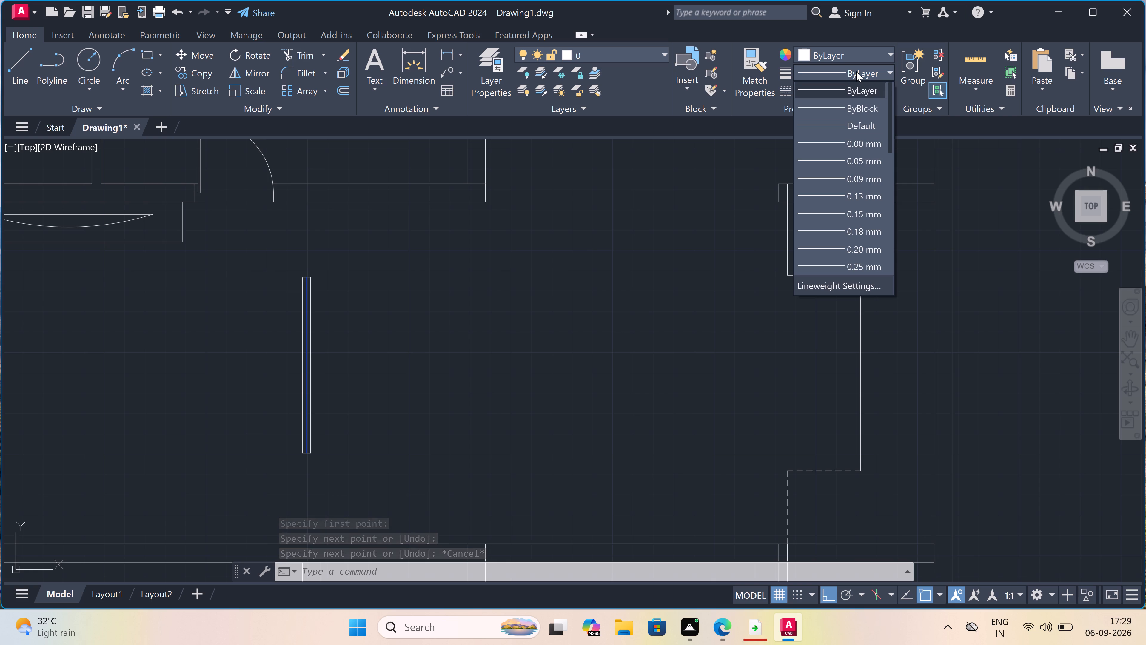
{"action": "left_click", "coordinate": [856, 71]}
{"action": "left_click", "coordinate": [839, 87]}
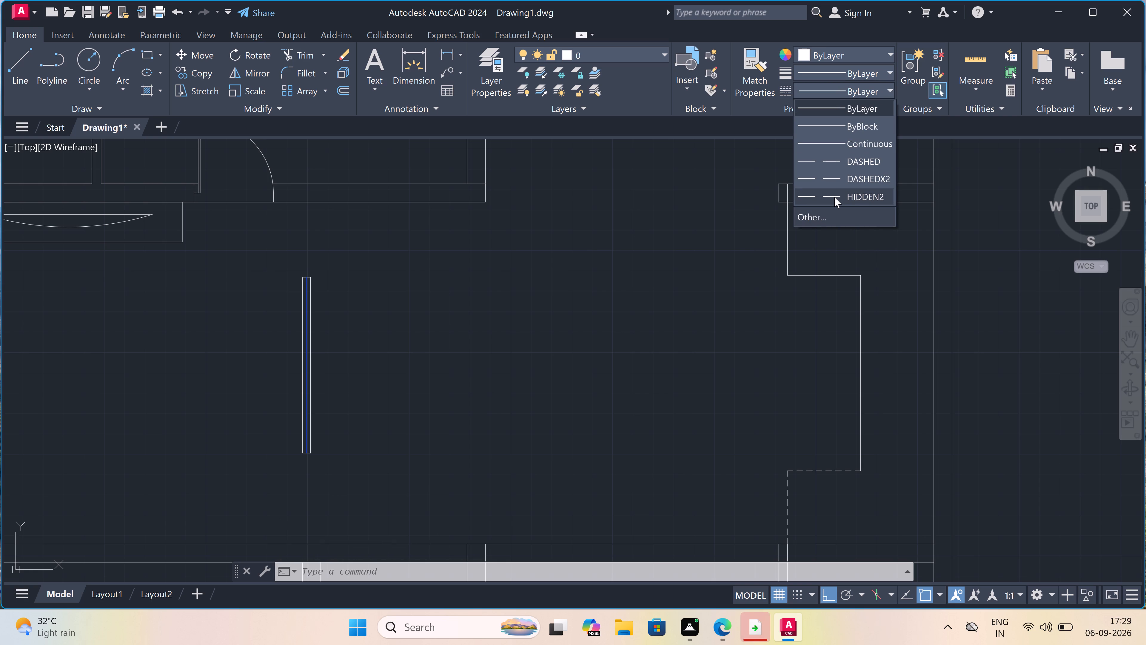
{"action": "left_click", "coordinate": [834, 195]}
{"action": "scroll", "coordinate": [855, 334], "scroll_direction": "down", "scroll_amount": 2}
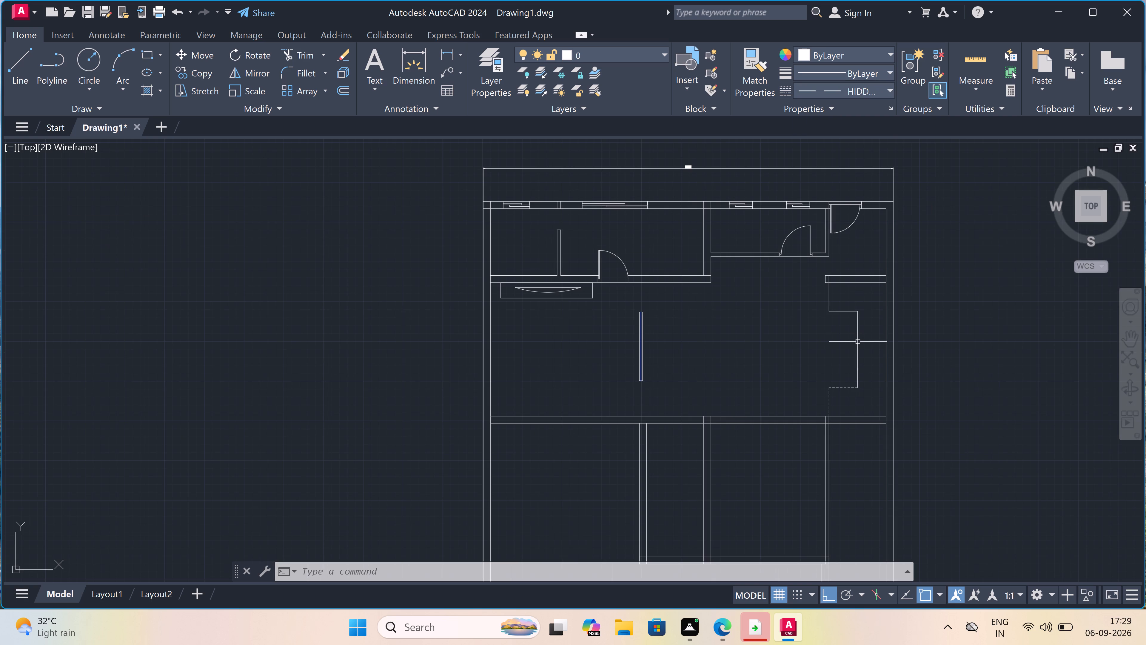
{"action": "scroll", "coordinate": [864, 374], "scroll_direction": "up", "scroll_amount": 2}
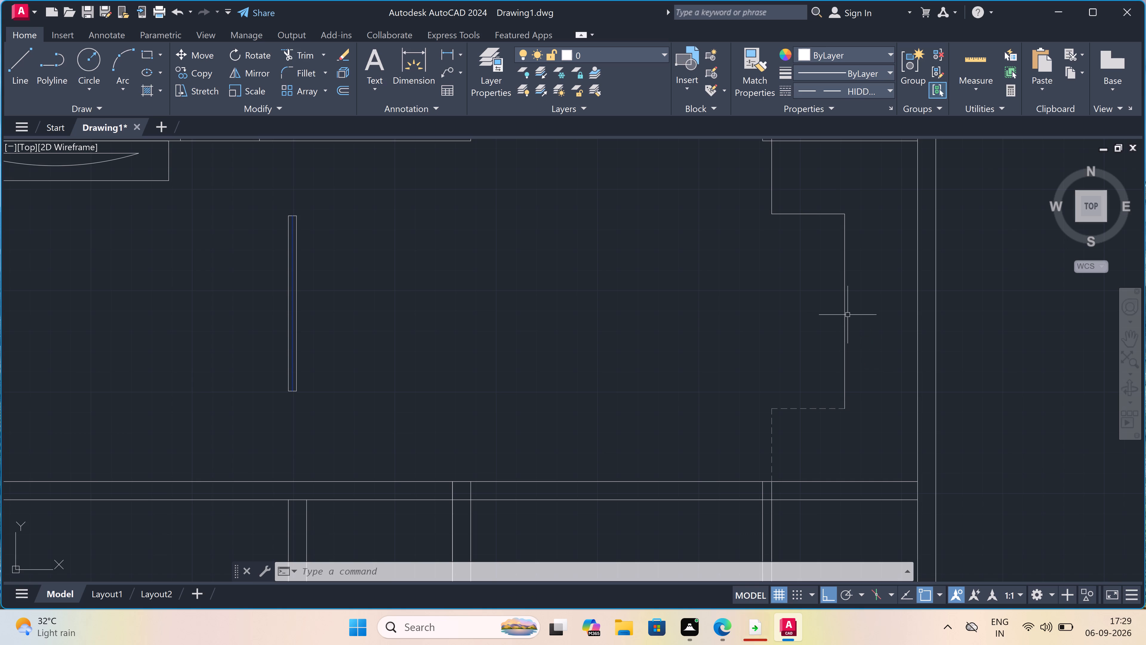
Make line 2 the current layer.
{"action": "left_click", "coordinate": [615, 55]}
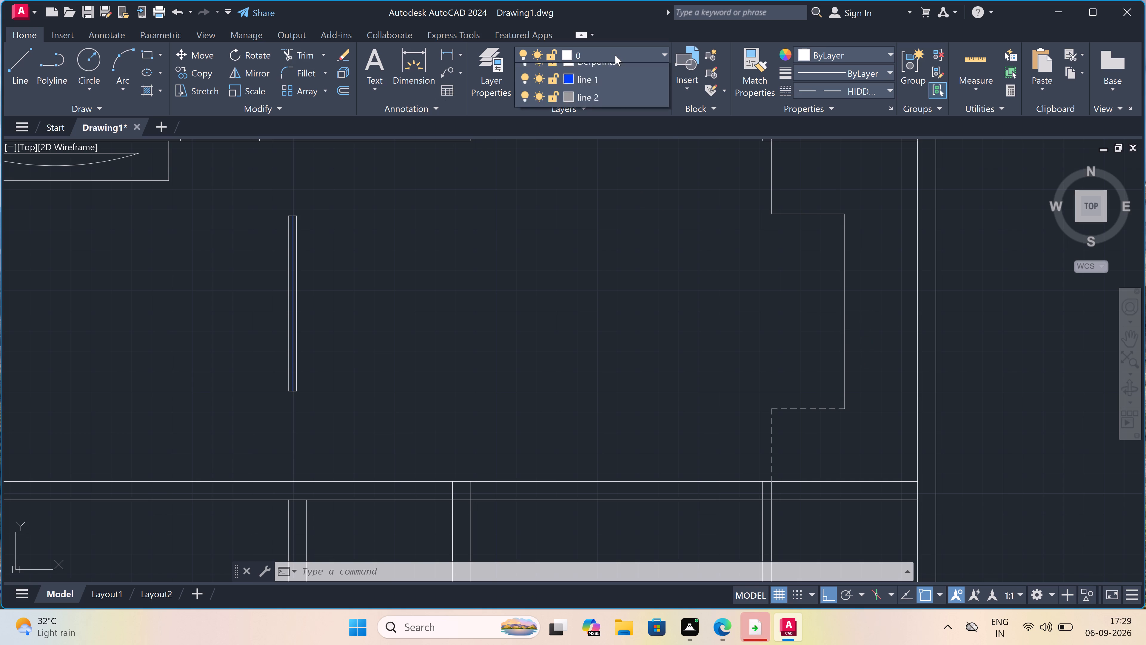
{"action": "left_click", "coordinate": [591, 127]}
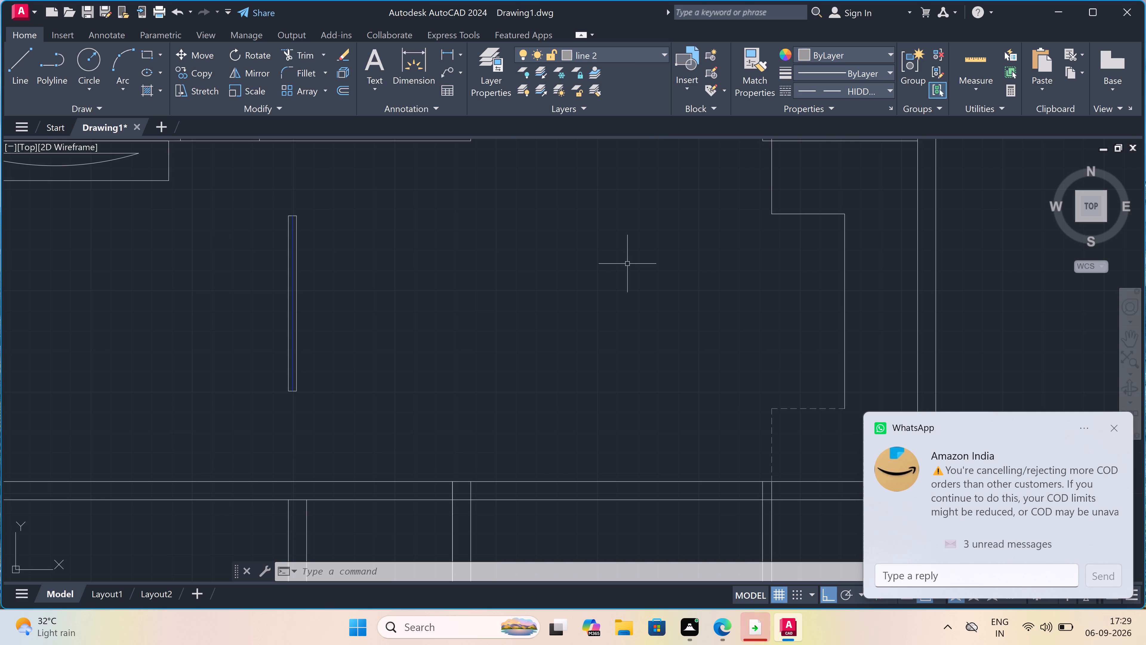
Draw a horizontal dashed line from the lower end of the recess's vertical solid line to the east outer wall's inner face.
{"action": "type", "text": "l"}
{"action": "key", "text": "space"}
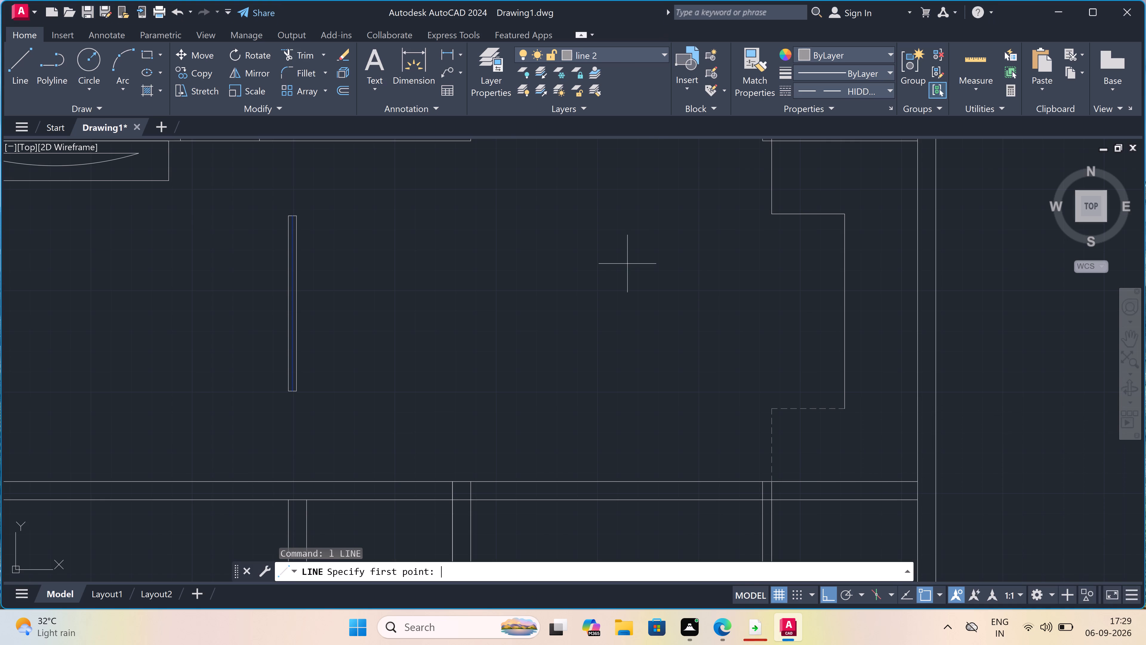
{"action": "left_click", "coordinate": [842, 410]}
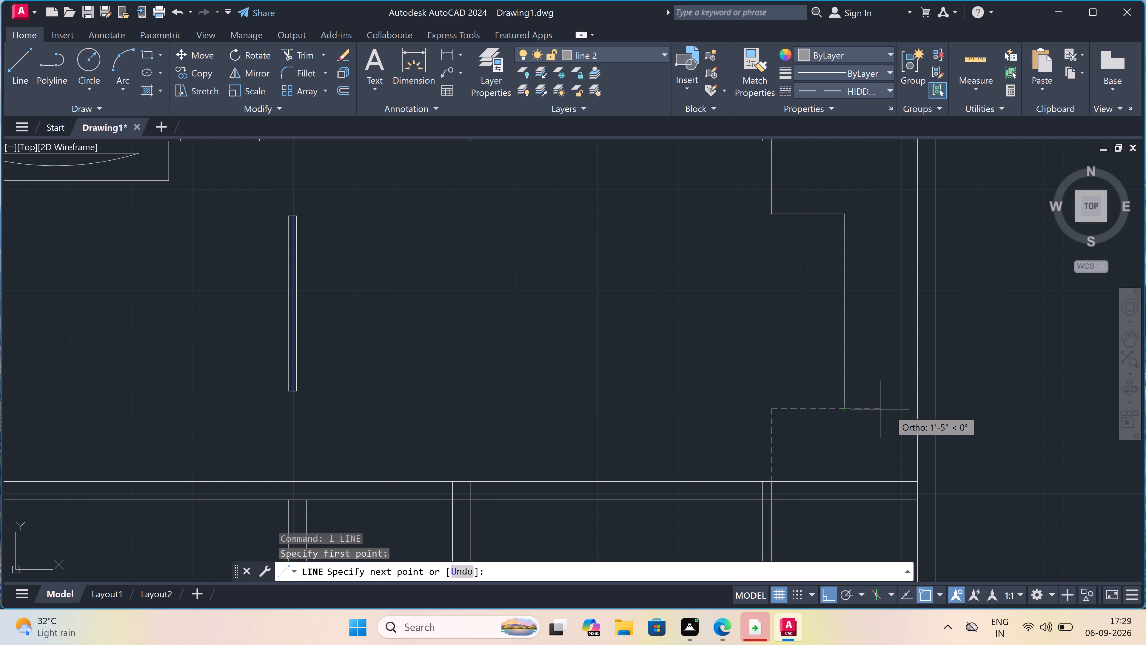
{"action": "left_click", "coordinate": [918, 407]}
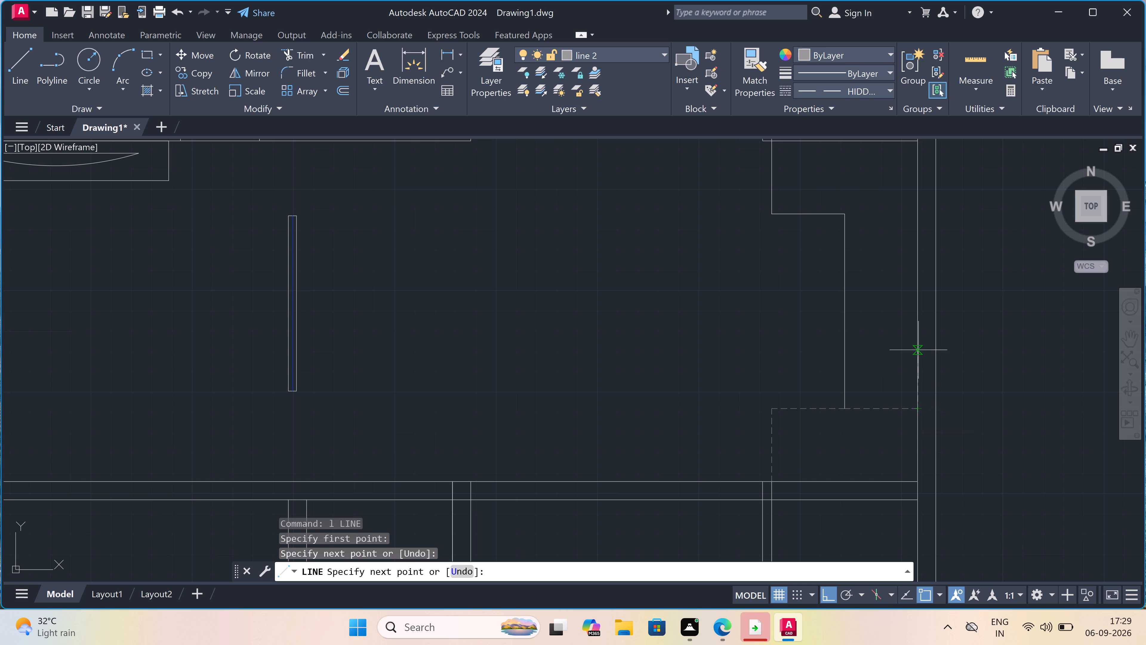
{"action": "key", "text": "Escape"}
Offset the dashed line by the east outer wall upward five times in succession at 10" spacing.
{"action": "type", "text": "o"}
{"action": "key", "text": "space"}
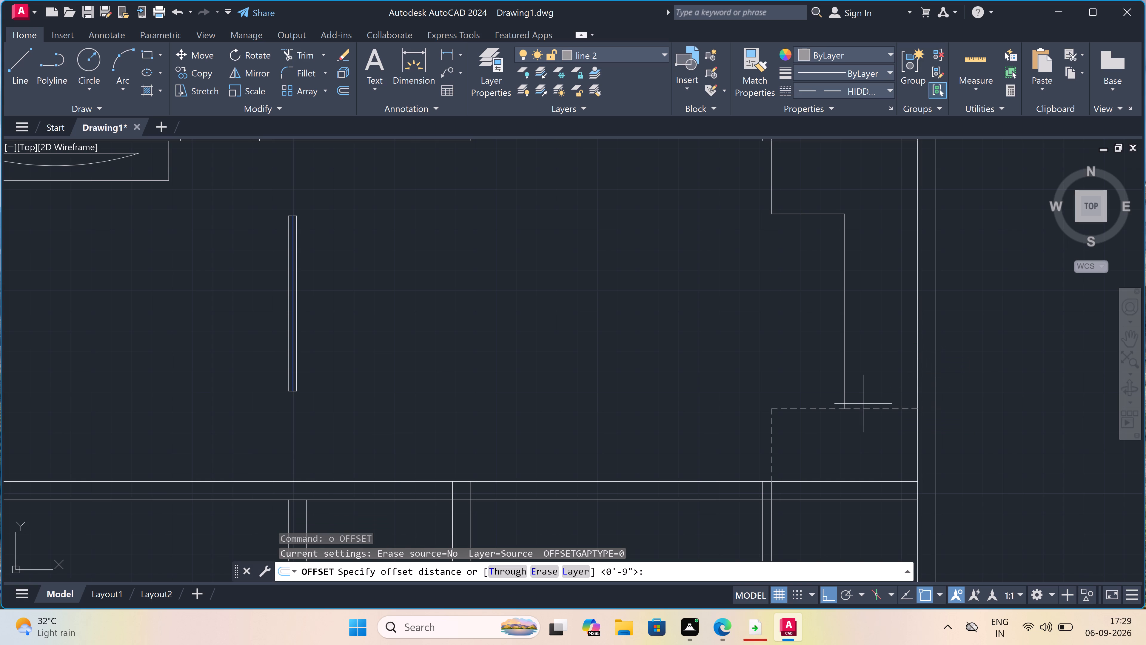
{"action": "left_click", "coordinate": [881, 409]}
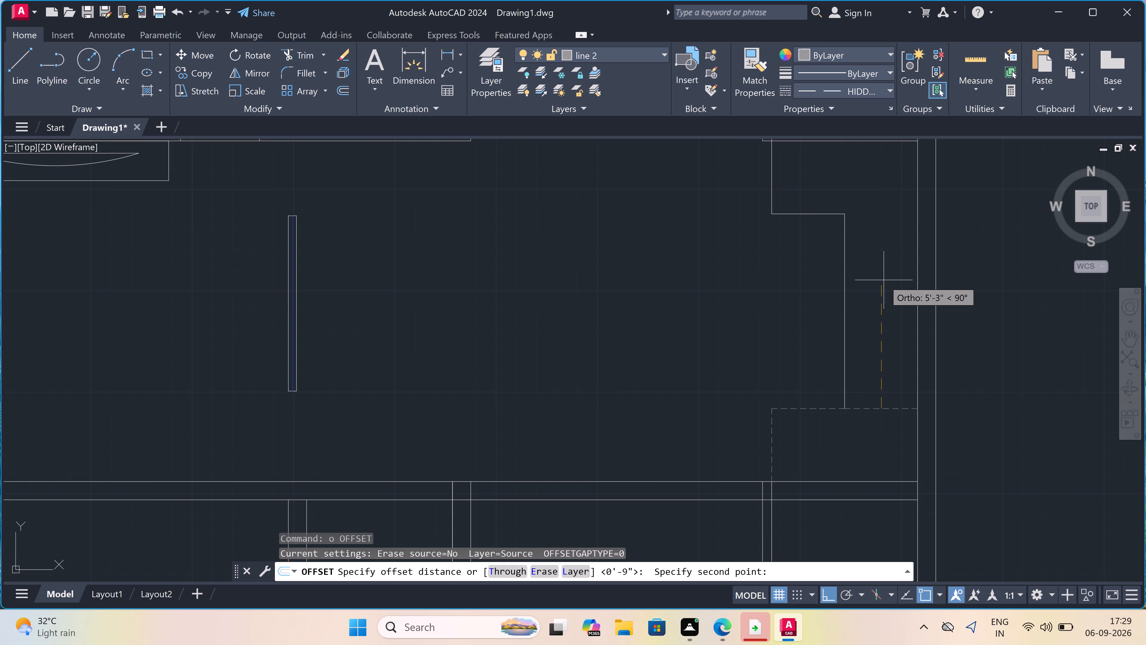
{"action": "type", "text": "10"}
{"action": "type", "text": "\""}
{"action": "key", "text": "space"}
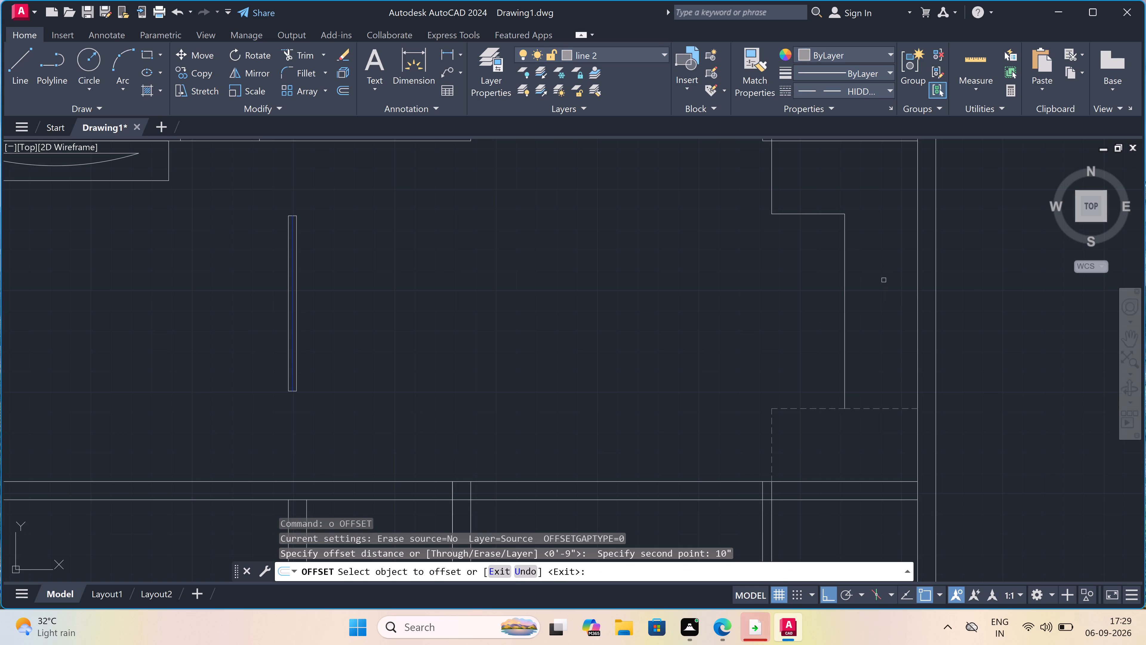
{"action": "left_click", "coordinate": [874, 409]}
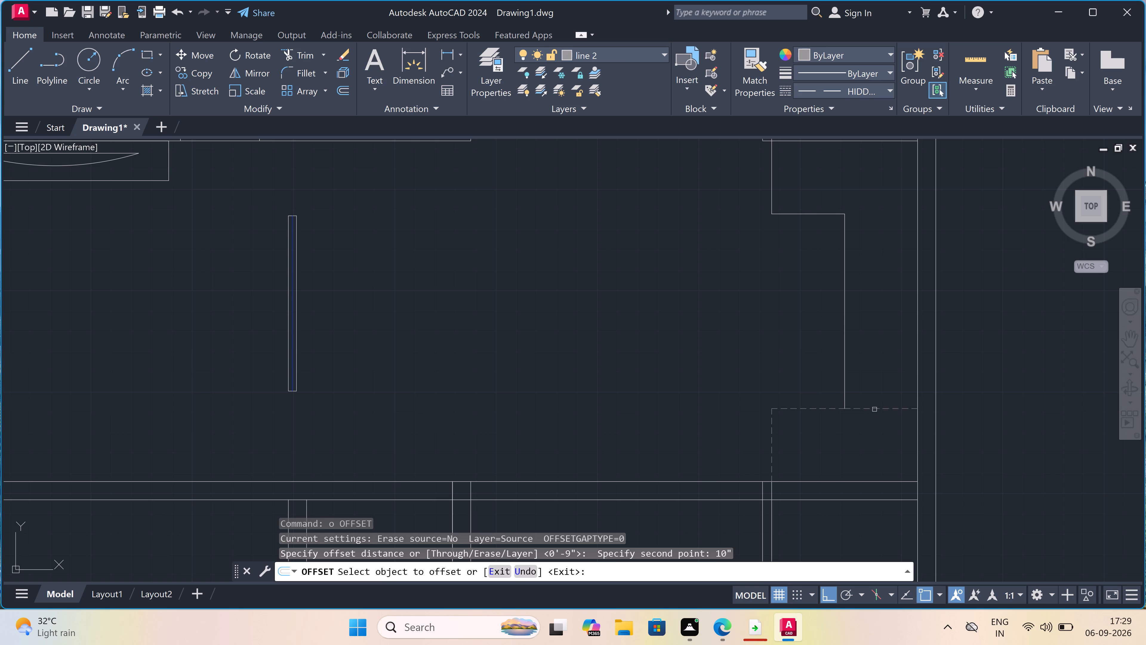
{"action": "left_click", "coordinate": [879, 382]}
{"action": "left_click", "coordinate": [878, 390]}
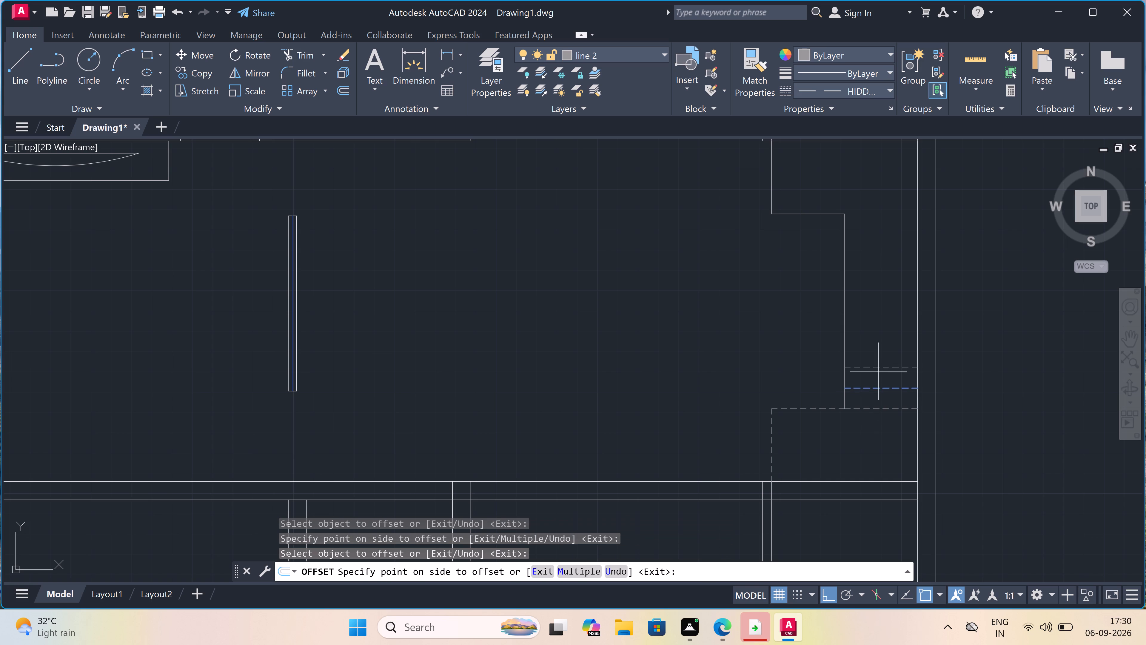
{"action": "left_click", "coordinate": [882, 357]}
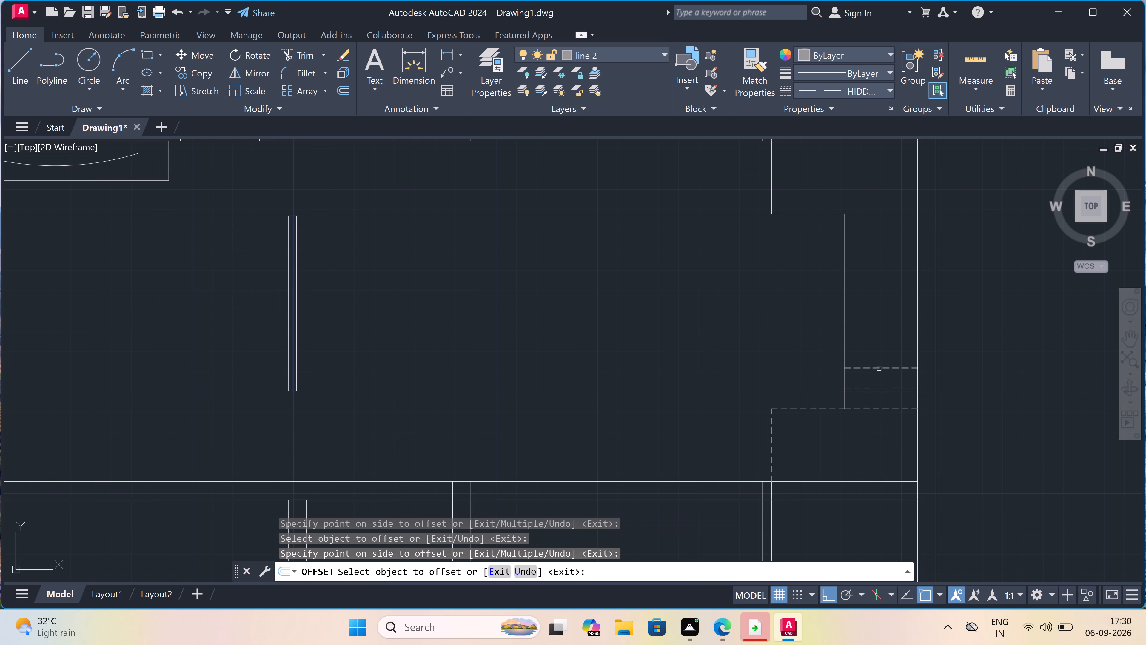
{"action": "double_click", "coordinate": [879, 368]}
{"action": "left_click", "coordinate": [878, 353]}
{"action": "left_click", "coordinate": [878, 345]}
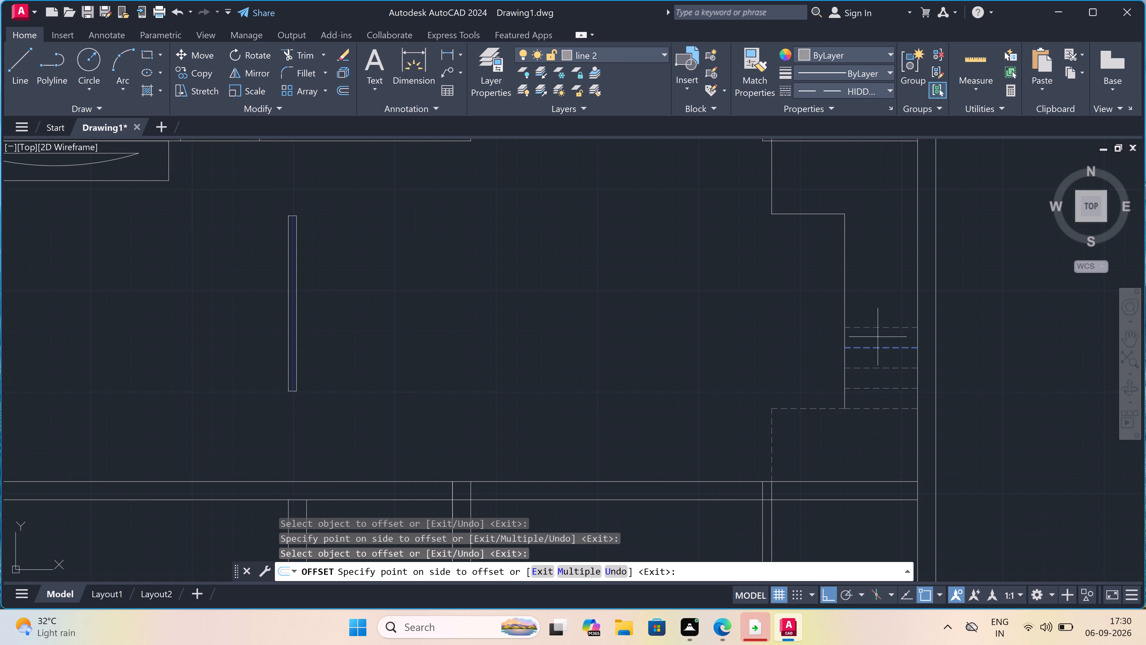
{"action": "left_click", "coordinate": [880, 320]}
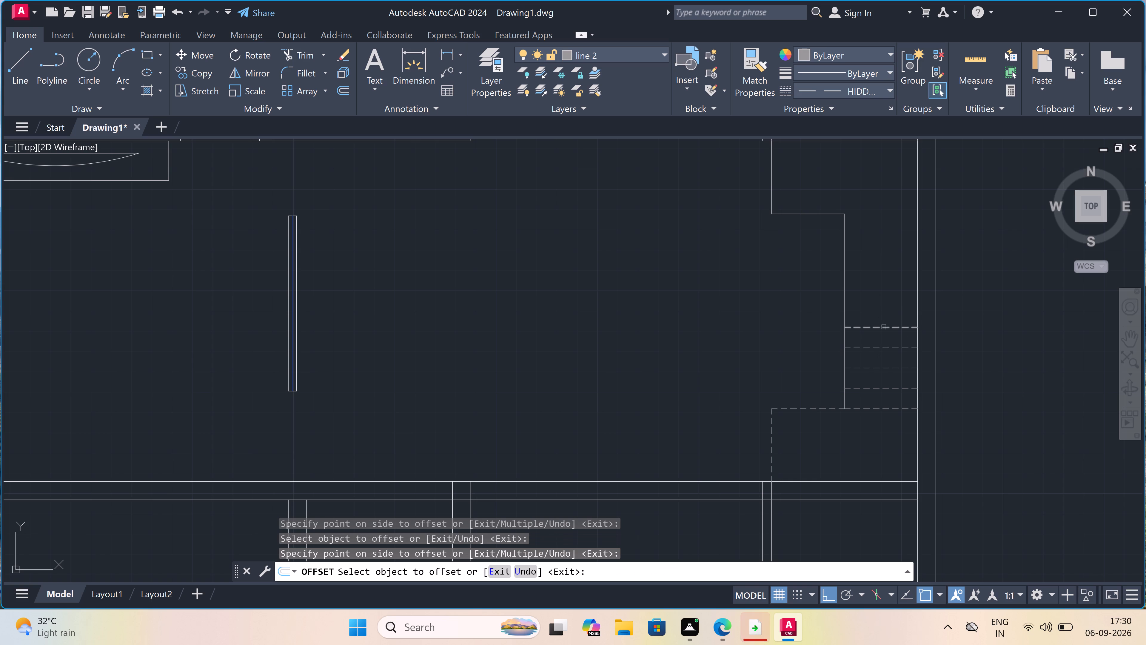
{"action": "left_click", "coordinate": [887, 327]}
{"action": "left_click", "coordinate": [885, 313]}
{"action": "key", "text": "Escape"}
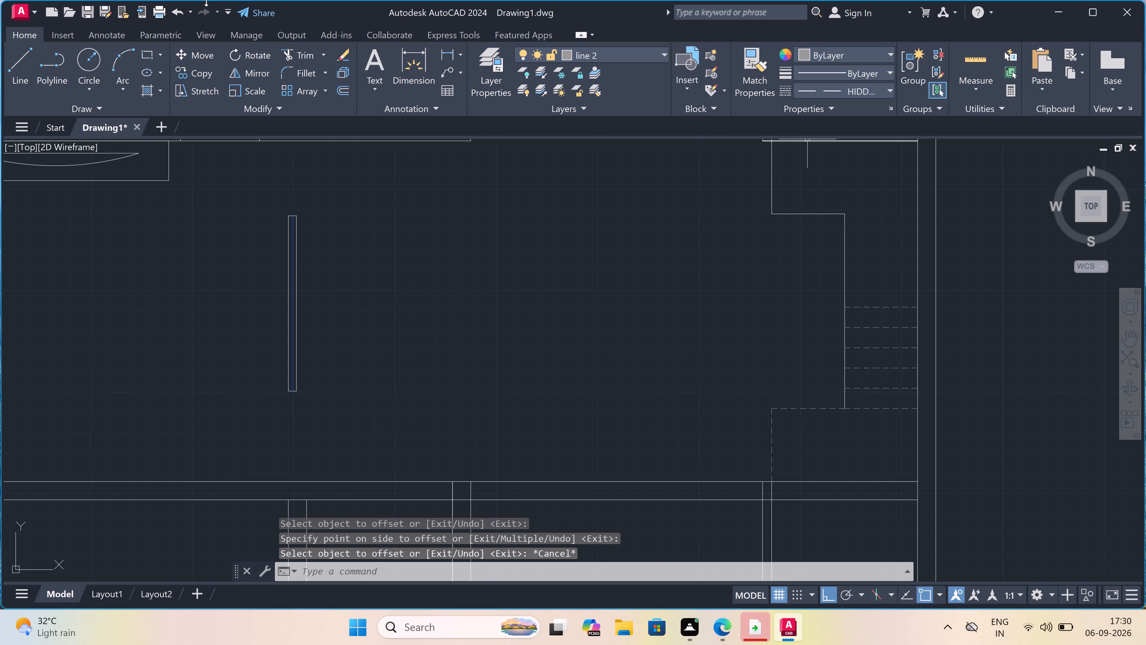
Make layer 0 the current layer.
{"action": "left_click", "coordinate": [579, 51]}
{"action": "left_click", "coordinate": [597, 68]}
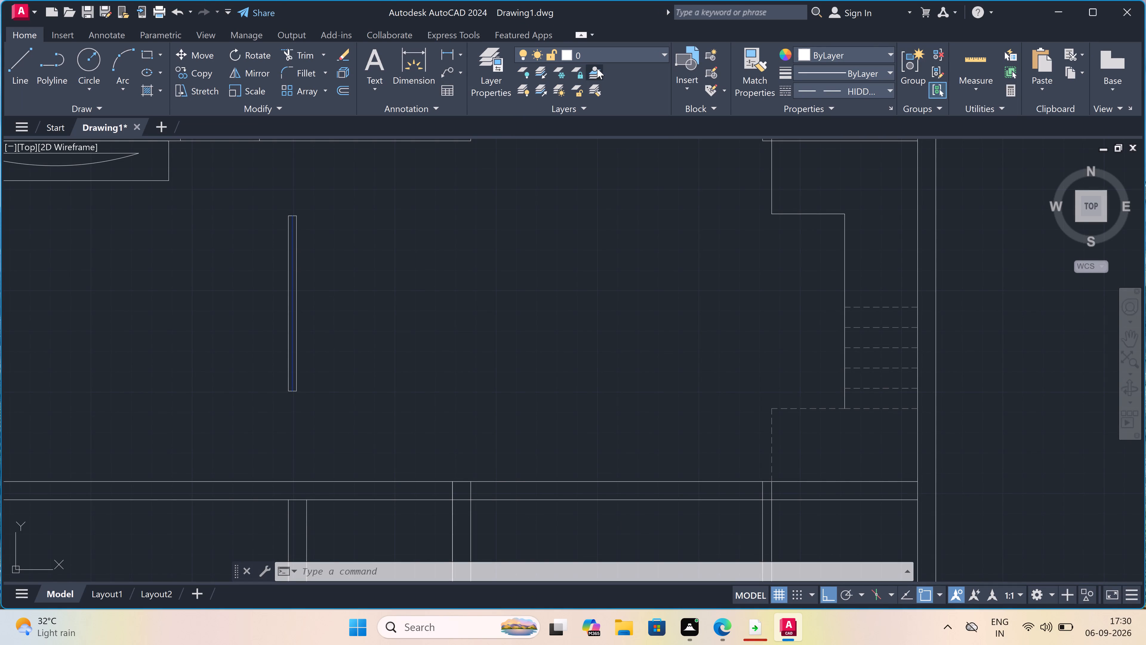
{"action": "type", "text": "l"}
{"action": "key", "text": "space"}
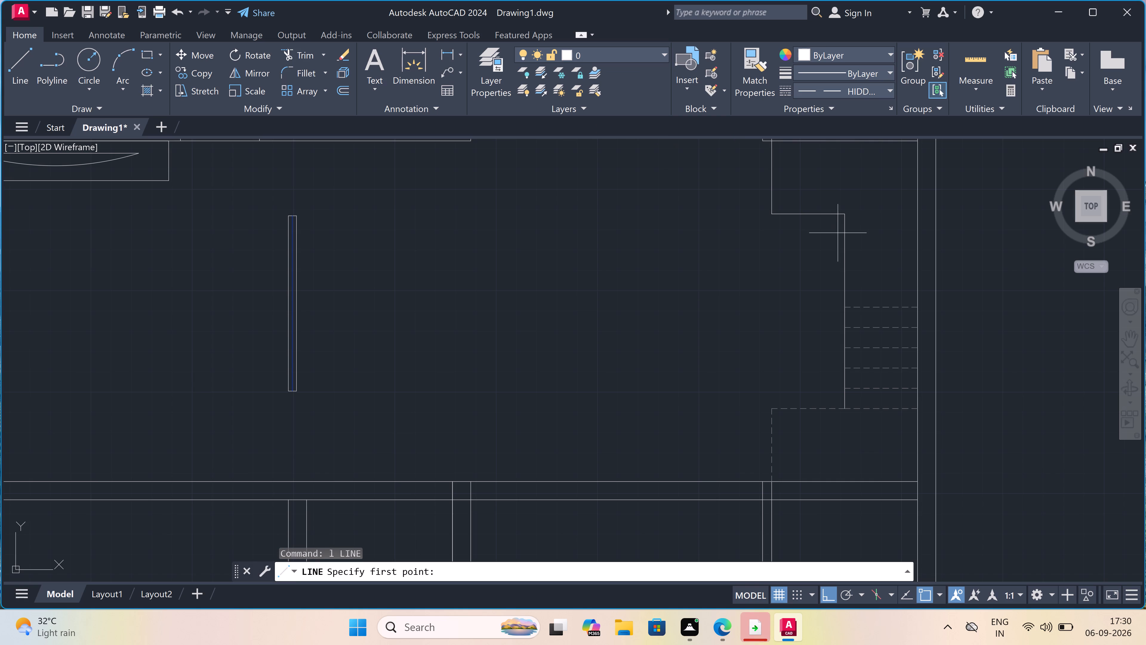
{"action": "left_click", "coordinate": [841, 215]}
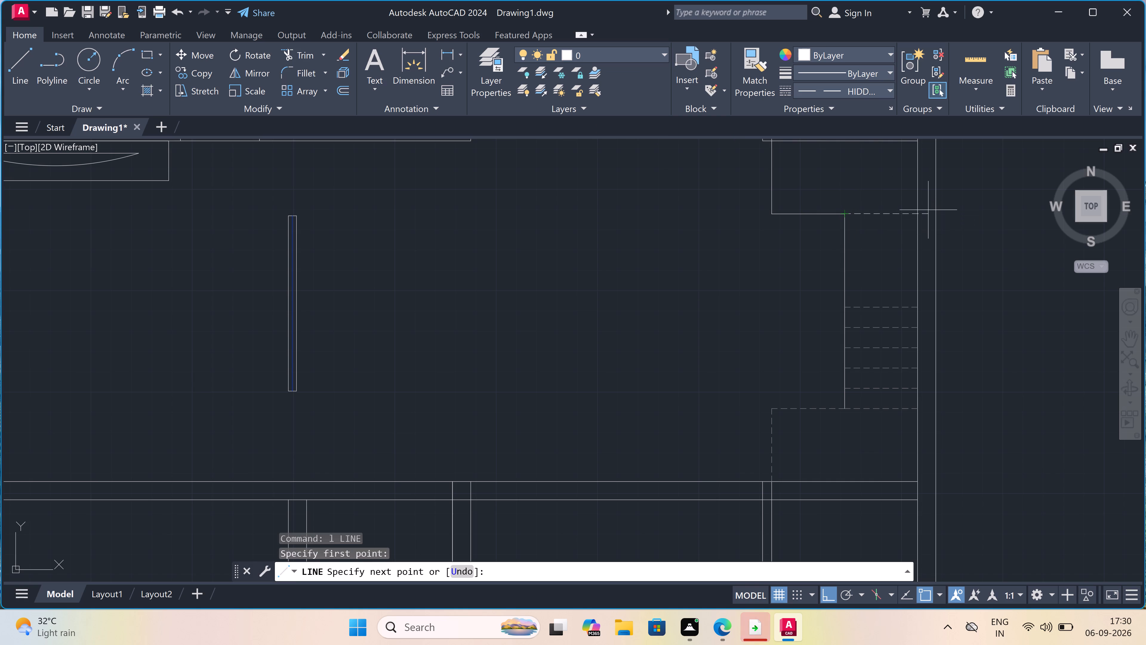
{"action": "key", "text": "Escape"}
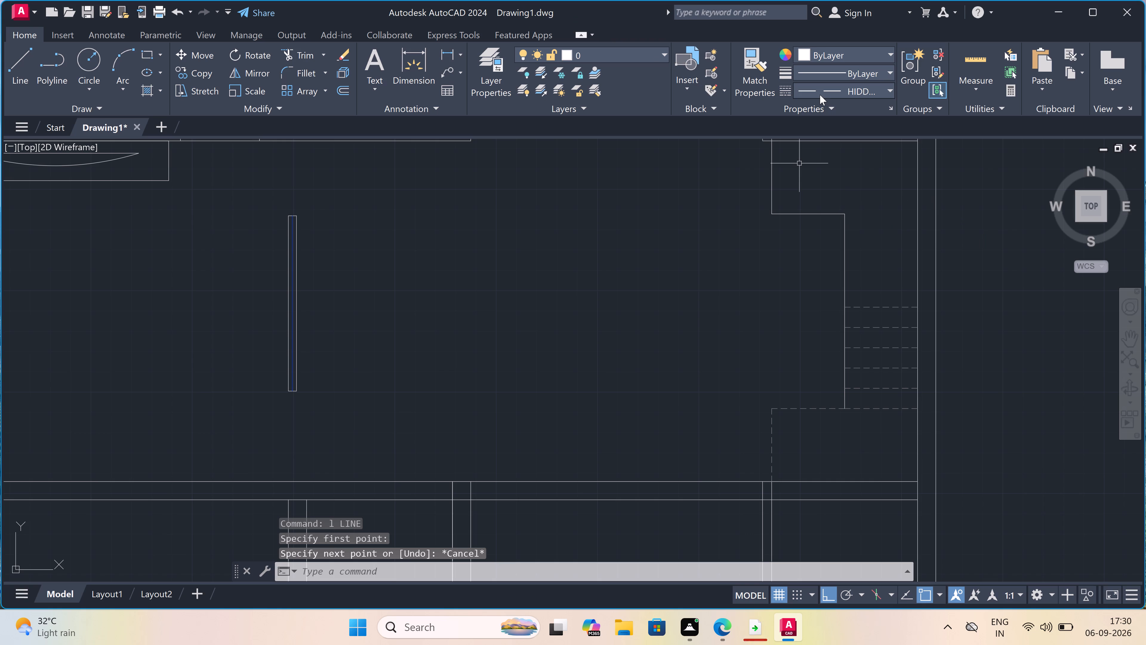
Set the current object linetype to ByLayer.
{"action": "left_click", "coordinate": [820, 89]}
{"action": "left_click_drag", "start_coordinate": [820, 99], "coordinate": [820, 103]}
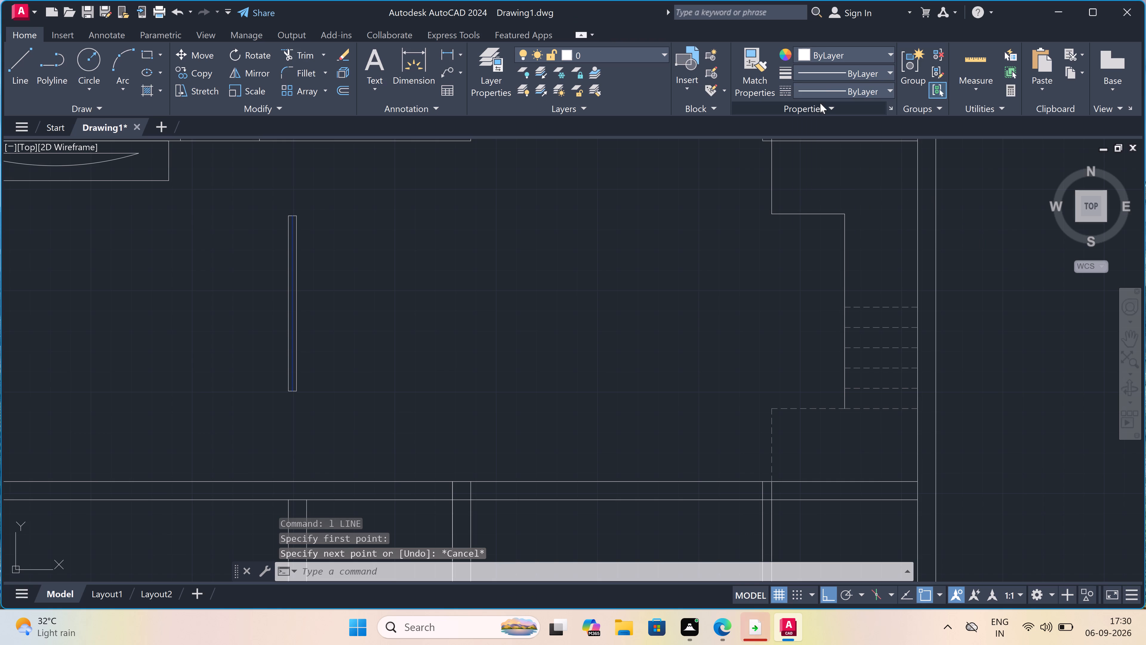
Draw a horizontal solid line from the upper end of the recess's vertical line to the east outer wall's inner face.
{"action": "key", "text": "space"}
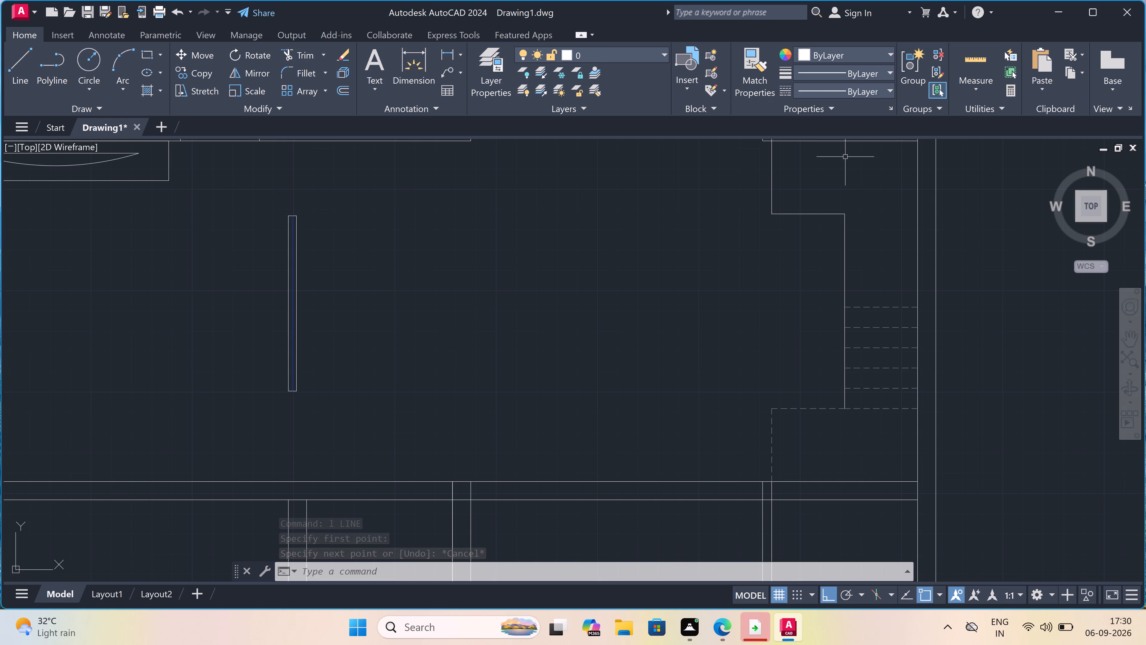
{"action": "key", "text": "space"}
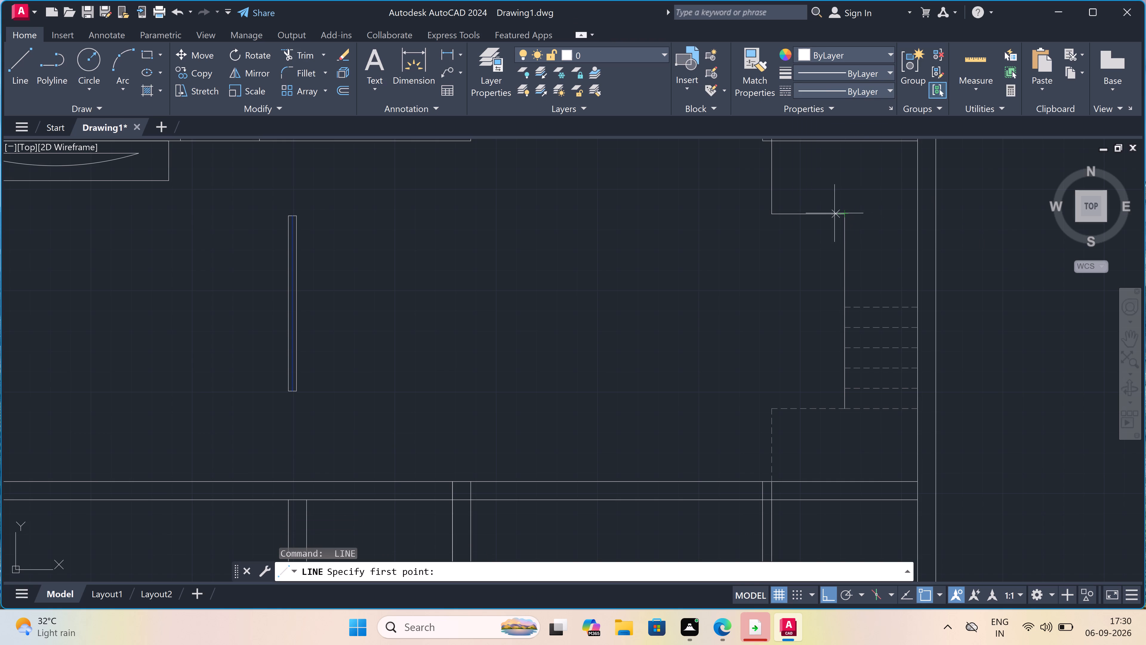
{"action": "left_click", "coordinate": [846, 215]}
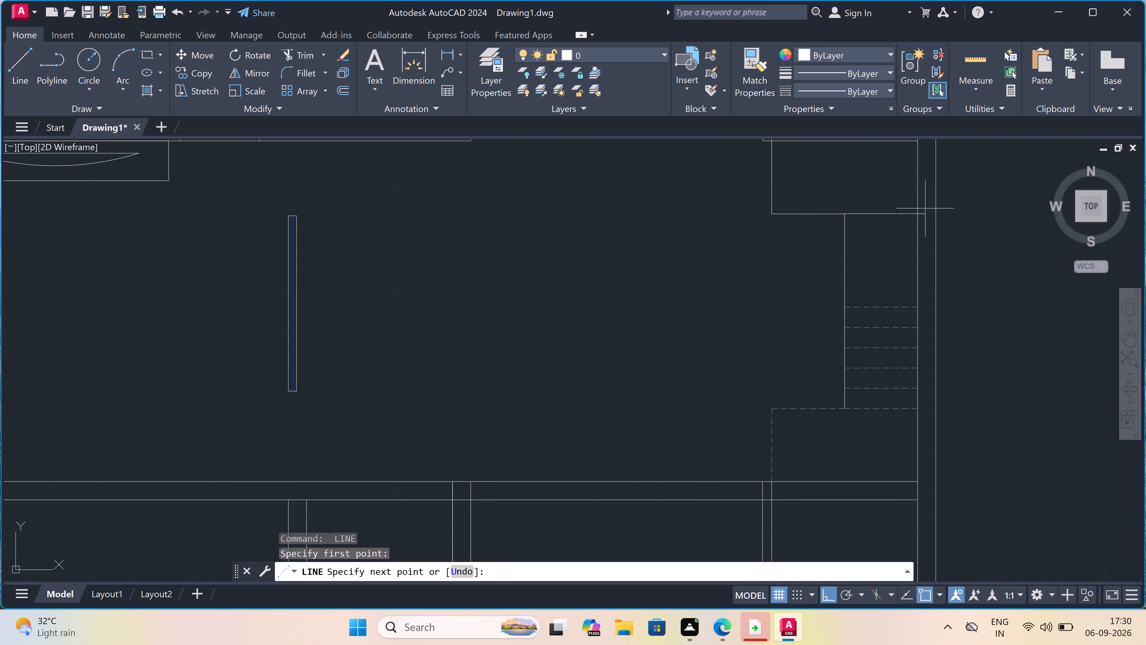
{"action": "left_click", "coordinate": [917, 214]}
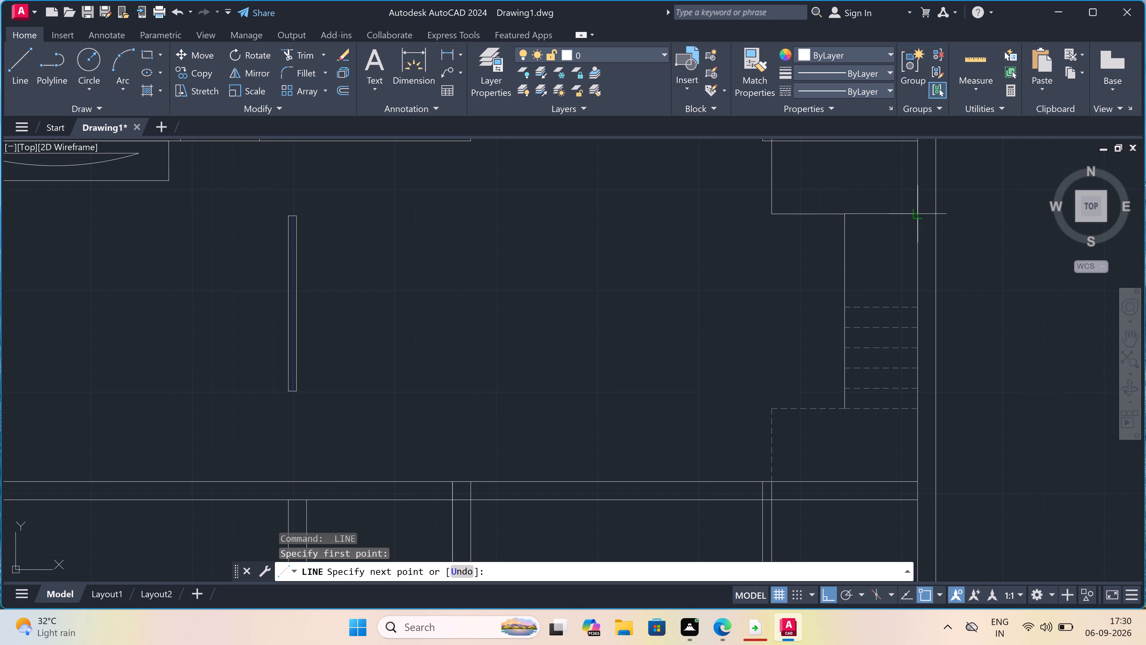
{"action": "key", "text": "Escape"}
Offset the upper solid line by the east outer wall downward three times in succession at 10" spacing.
{"action": "type", "text": "o"}
{"action": "key", "text": "space"}
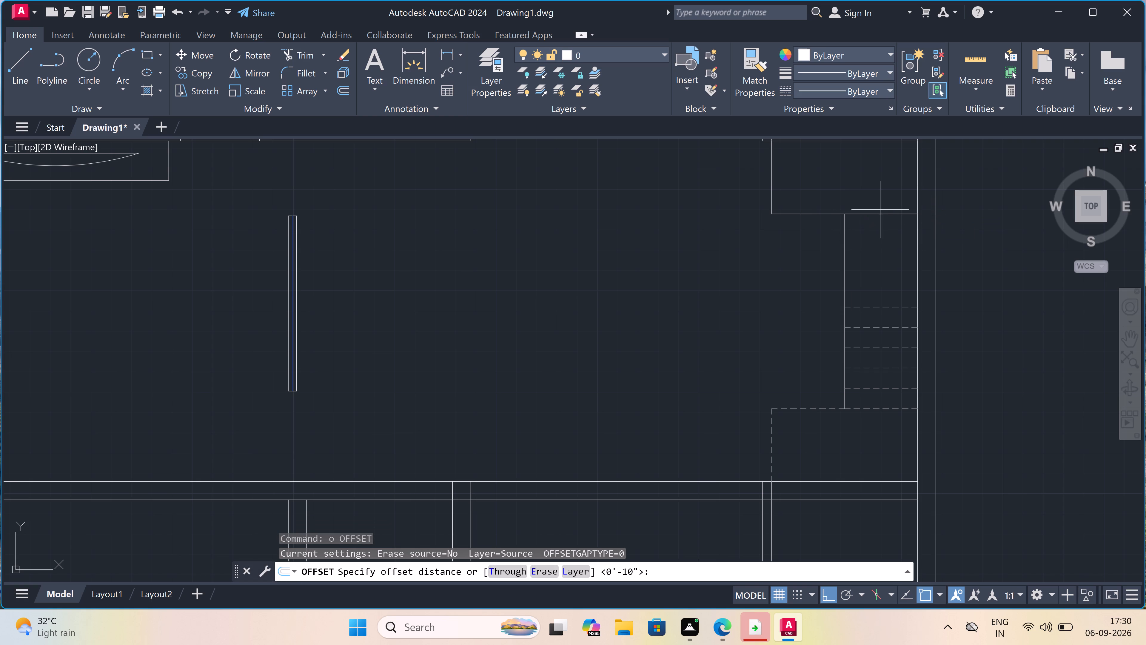
{"action": "left_click_drag", "start_coordinate": [890, 214], "coordinate": [891, 216]}
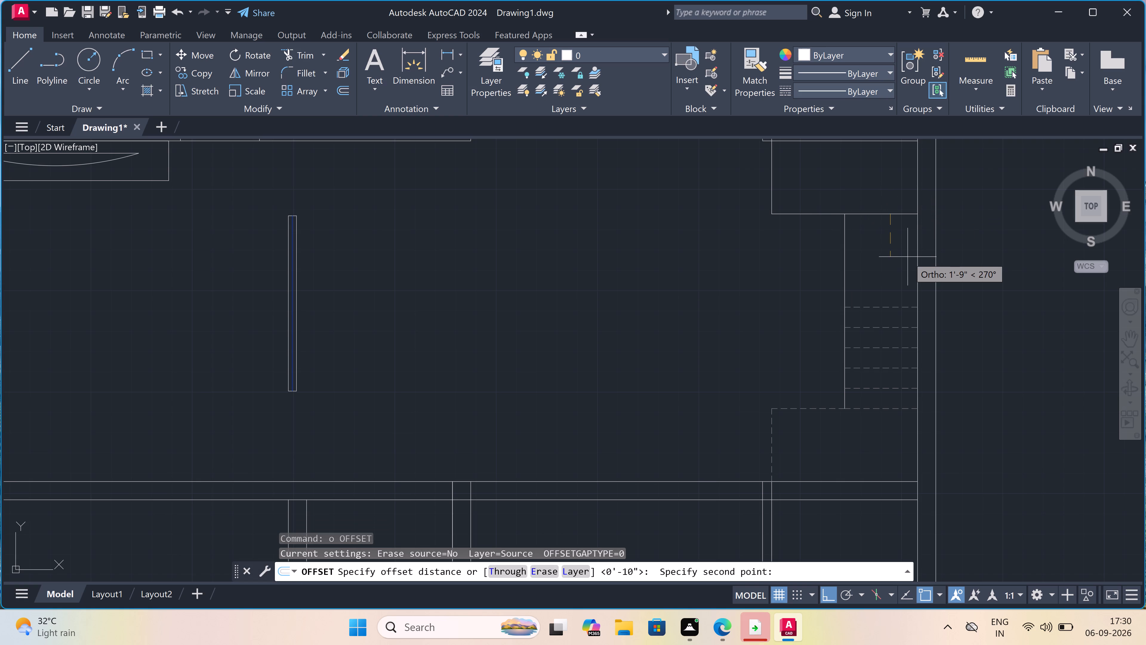
{"action": "type", "text": "10"}
{"action": "type", "text": "\""}
{"action": "key", "text": "space"}
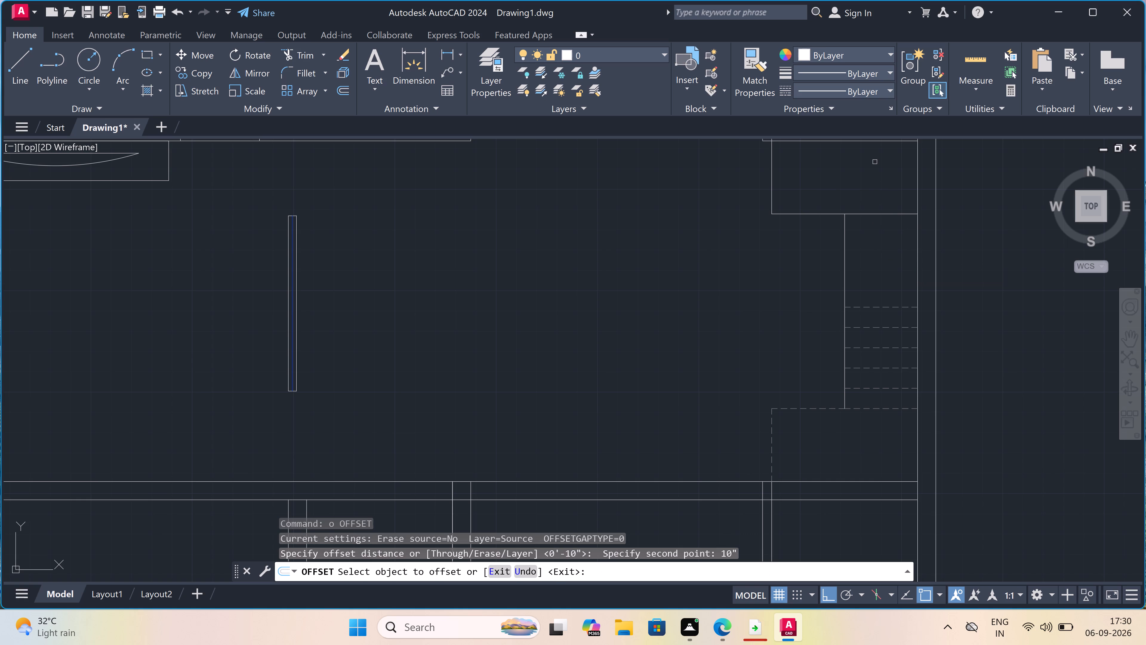
{"action": "left_click", "coordinate": [887, 213]}
{"action": "left_click", "coordinate": [891, 241]}
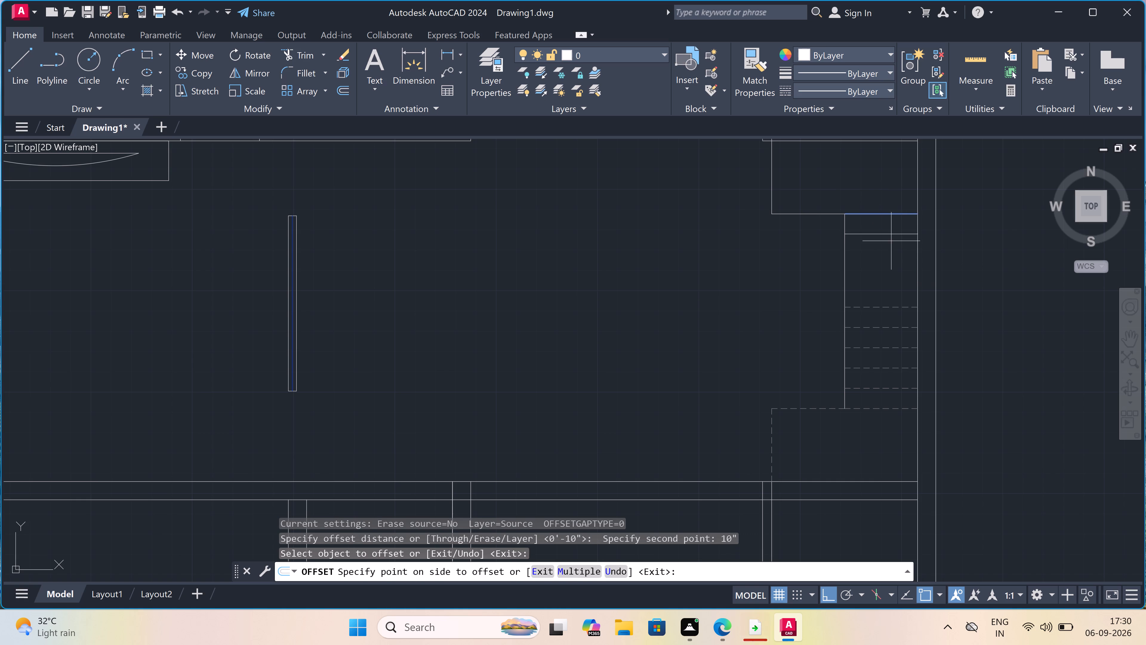
{"action": "left_click", "coordinate": [885, 233]}
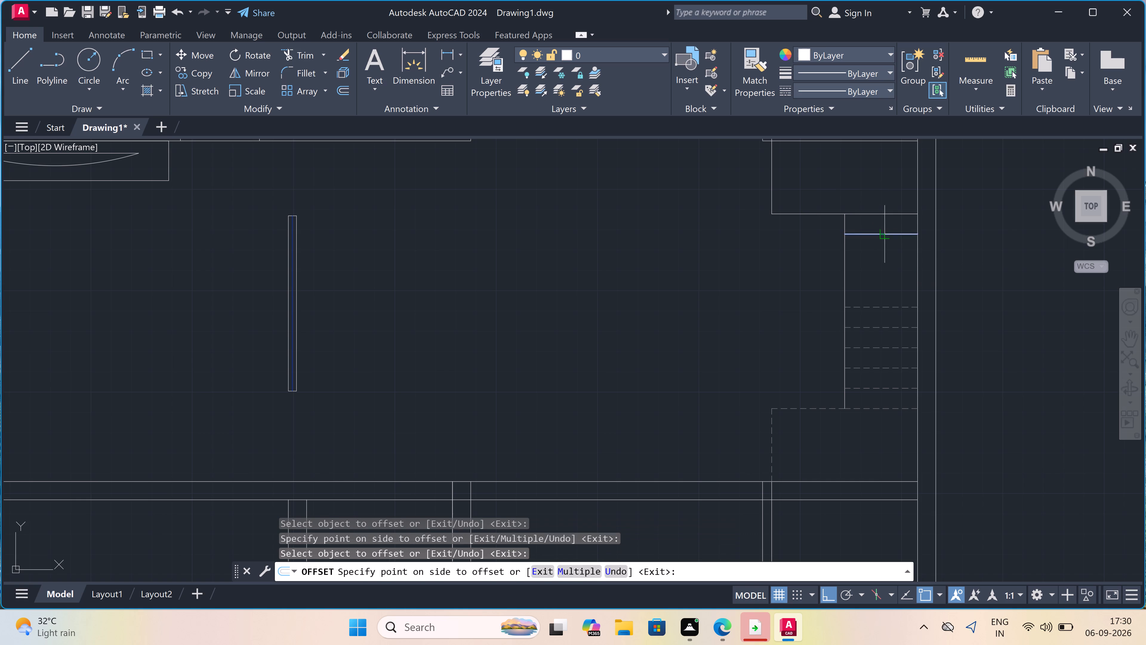
{"action": "left_click", "coordinate": [886, 254]}
{"action": "left_click", "coordinate": [886, 254]}
{"action": "left_click", "coordinate": [882, 275]}
{"action": "left_click", "coordinate": [882, 275]}
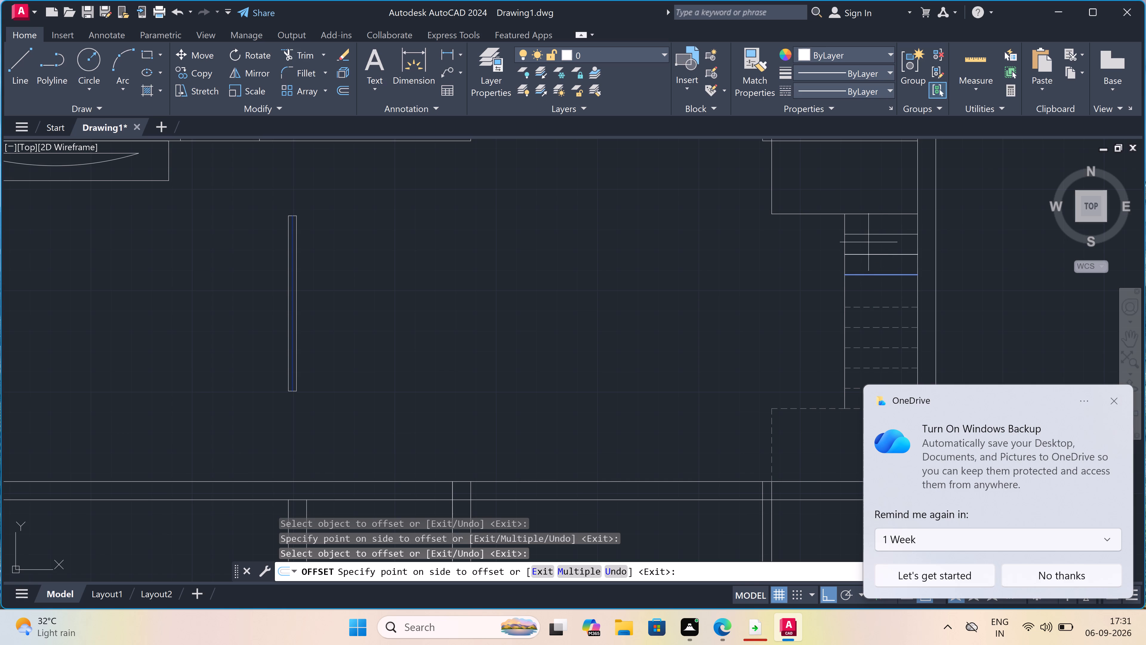
{"action": "key", "text": "Escape"}
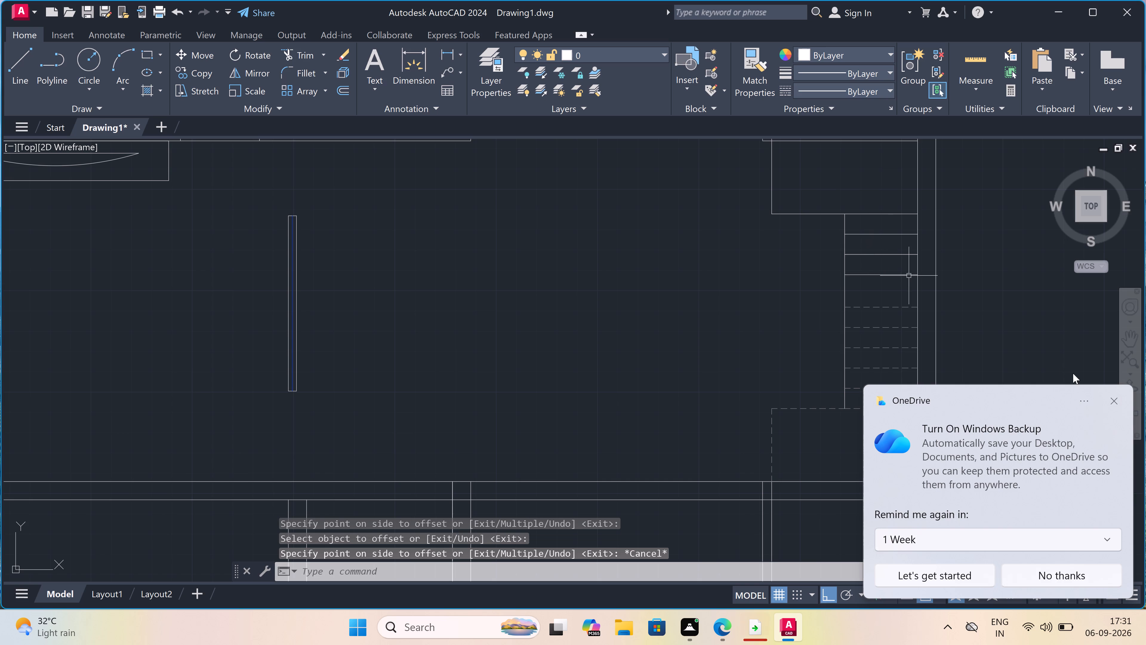
Dismiss the OneDrive Windows backup notification.
{"action": "left_click", "coordinate": [1116, 399]}
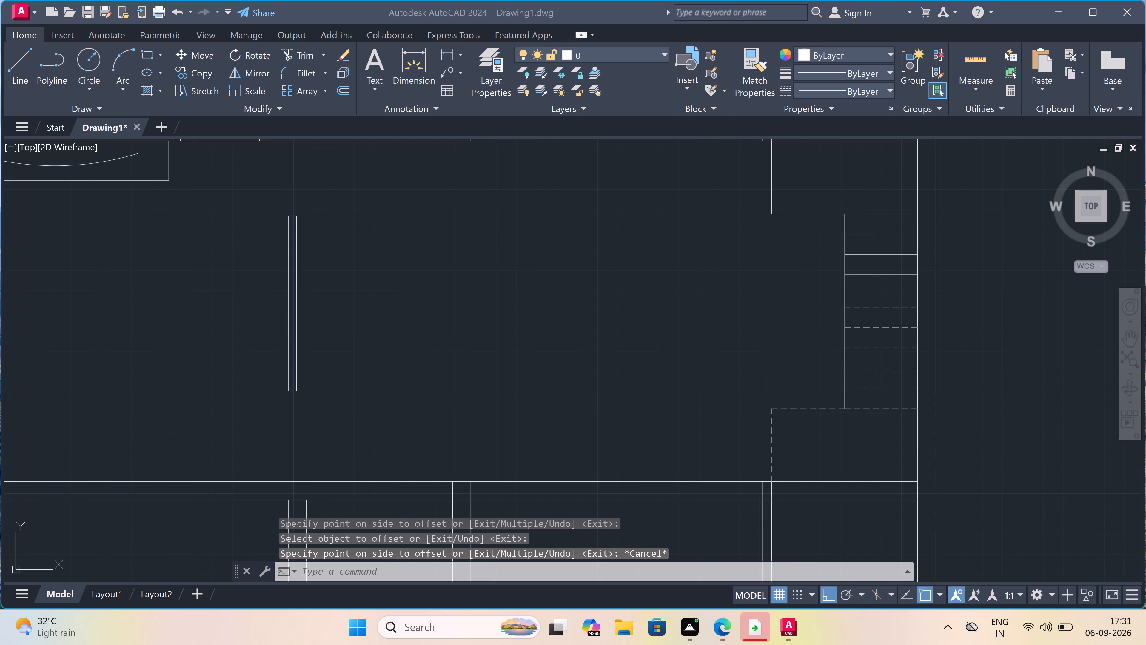
Delete the uppermost dashed tread line of the stair by the east outer wall.
{"action": "scroll", "coordinate": [1011, 337], "scroll_direction": "down", "scroll_amount": 1}
{"action": "scroll", "coordinate": [996, 344], "scroll_direction": "up", "scroll_amount": 1}
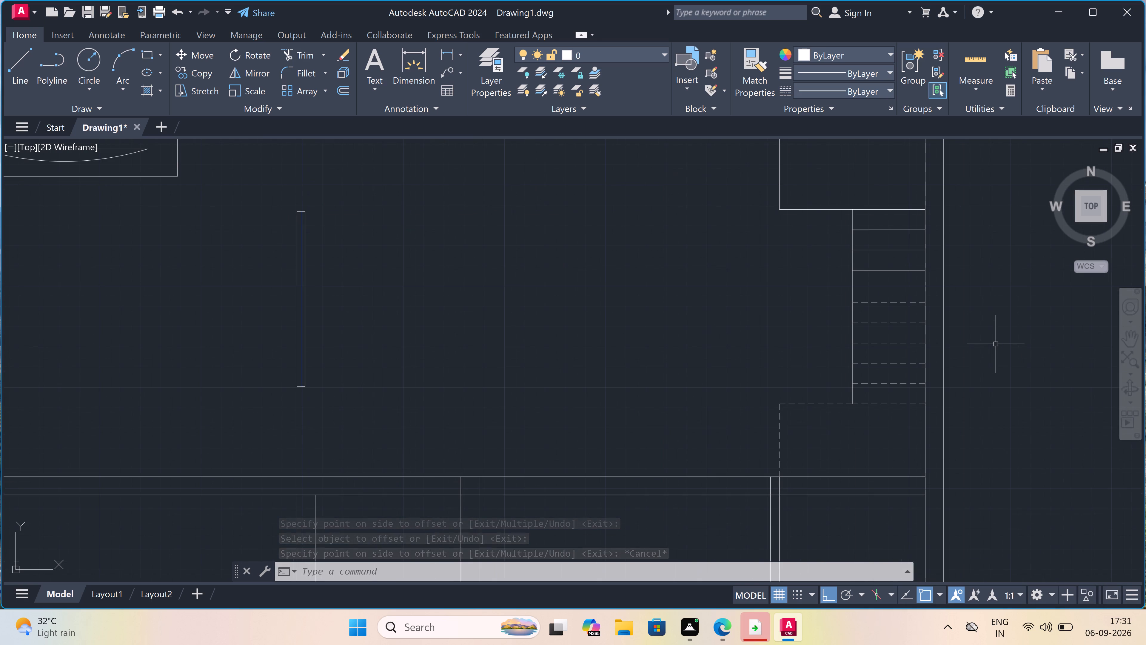
{"action": "scroll", "coordinate": [837, 262], "scroll_direction": "up", "scroll_amount": 1}
{"action": "scroll", "coordinate": [835, 263], "scroll_direction": "down", "scroll_amount": 1}
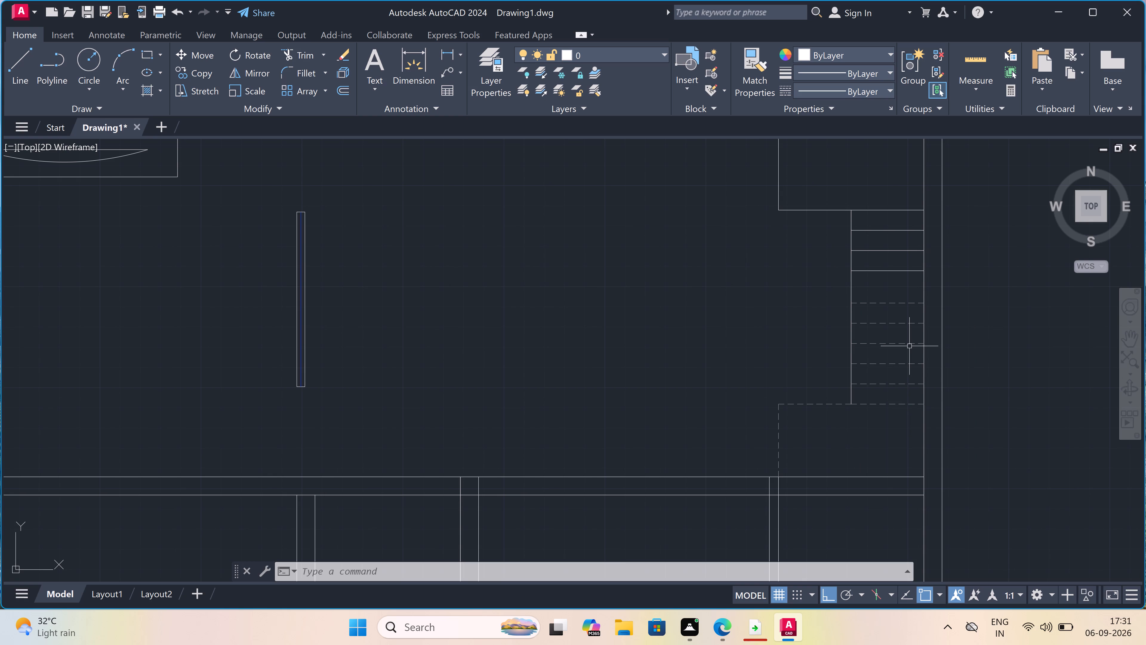
{"action": "left_click", "coordinate": [899, 302]}
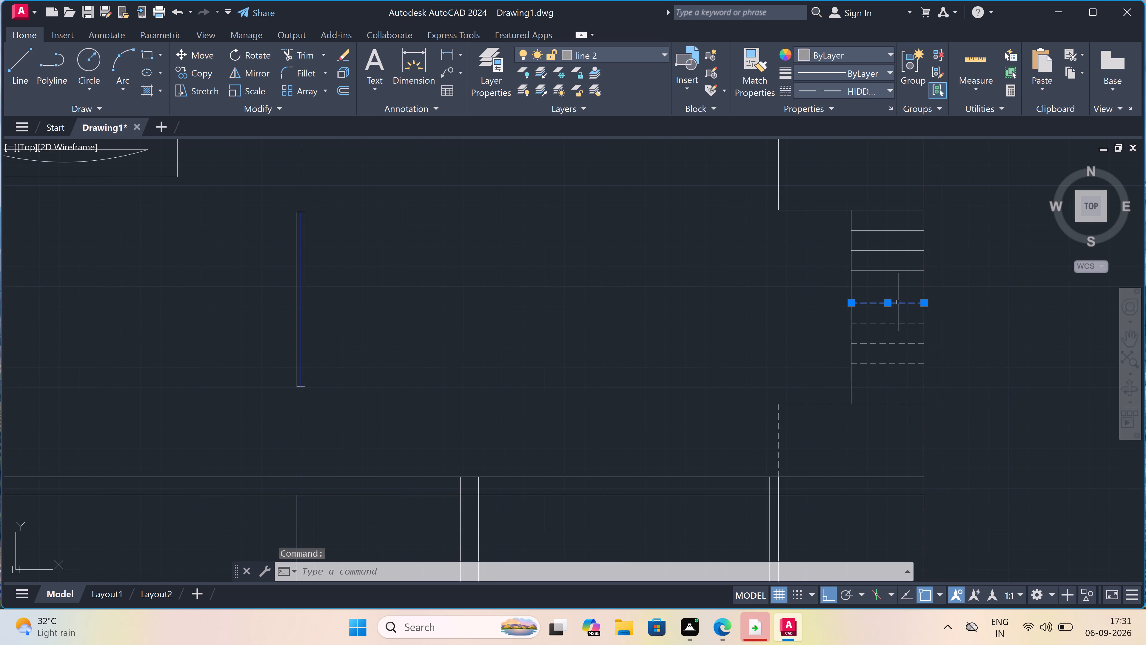
{"action": "key", "text": "Delete"}
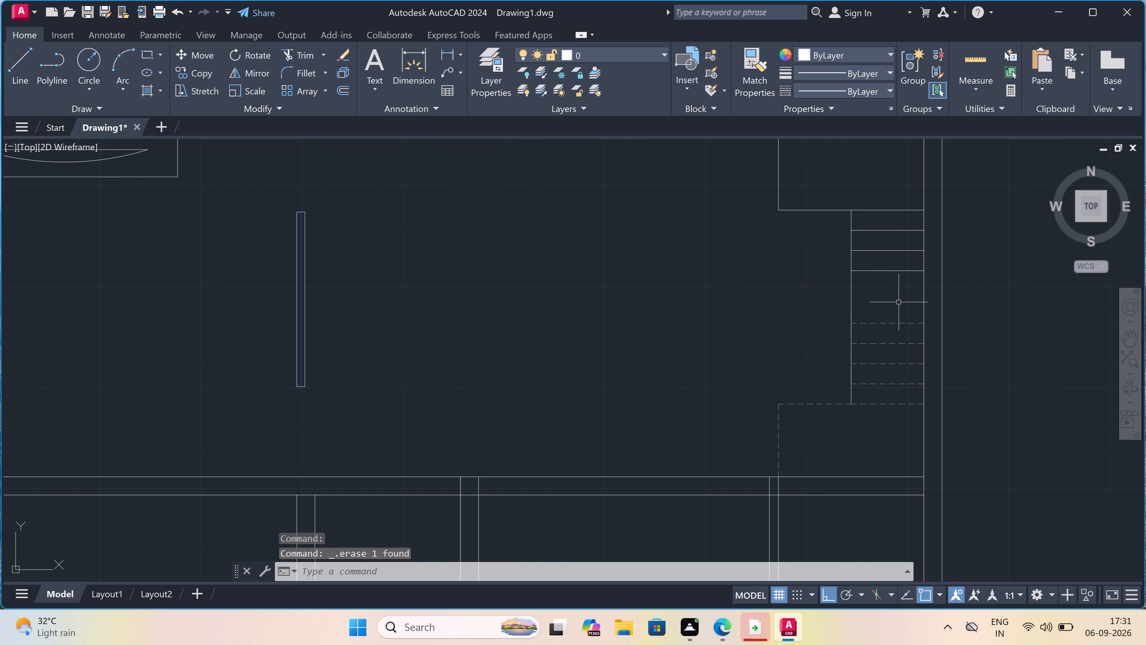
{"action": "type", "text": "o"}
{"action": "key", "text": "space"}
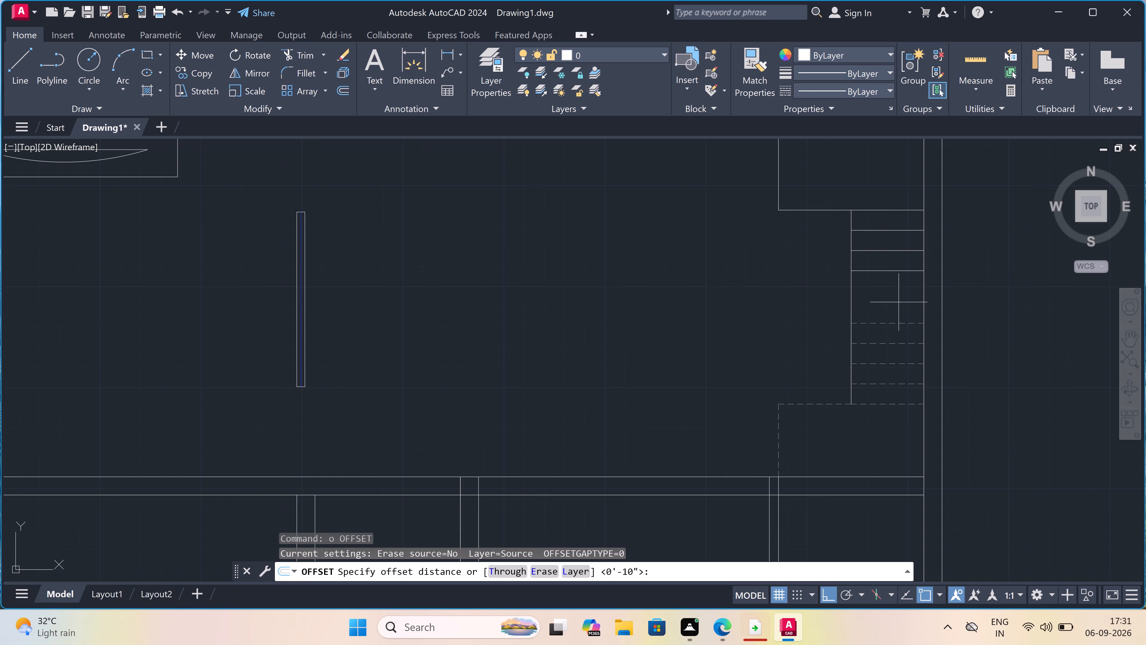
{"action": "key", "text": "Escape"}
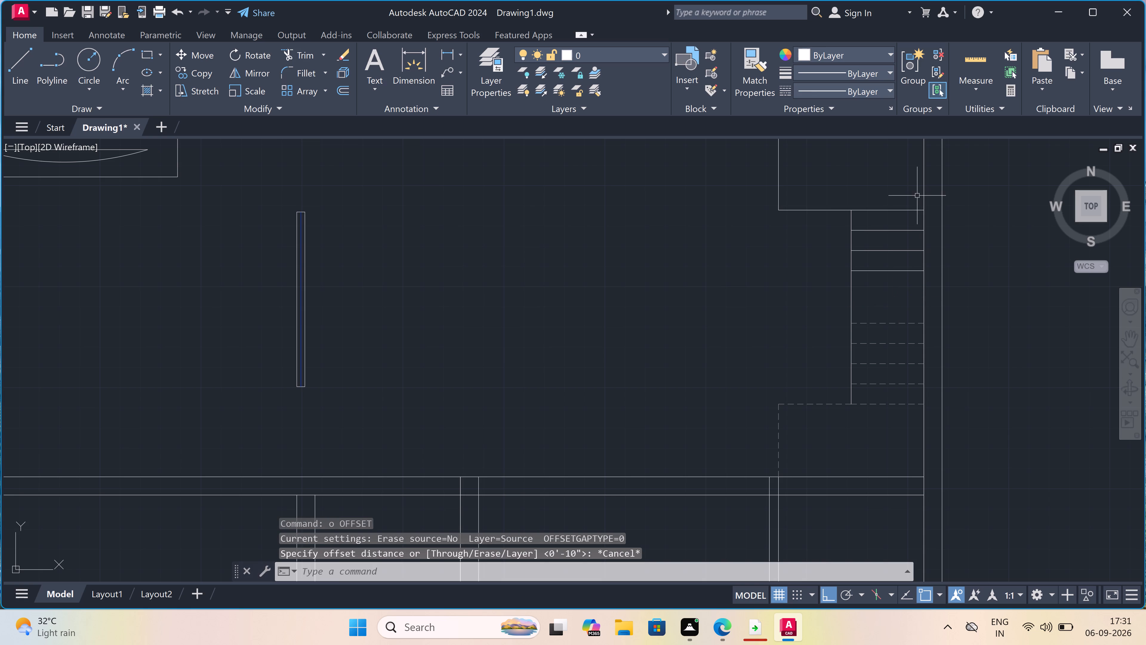
Delete the four solid horizontal tread lines in the upper part of the stair.
{"action": "left_click_drag", "start_coordinate": [911, 202], "coordinate": [911, 210]}
{"action": "left_click", "coordinate": [894, 291]}
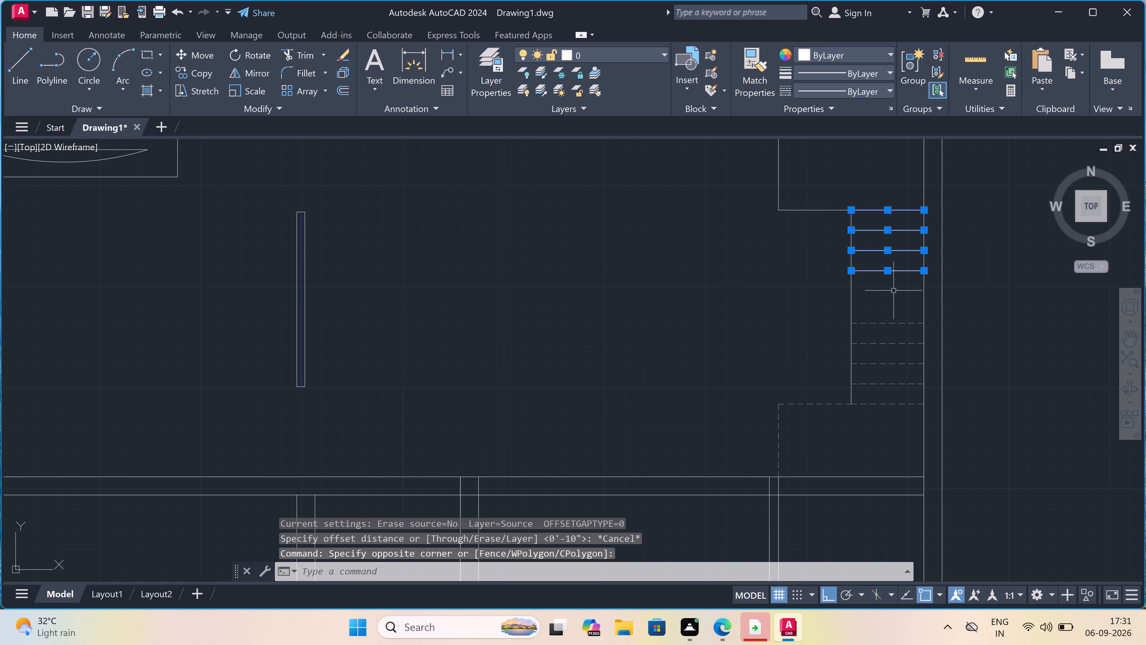
{"action": "key", "text": "Delete"}
Draw a horizontal line from the upper end of the stair's vertical line to the east outer wall's inner face.
{"action": "type", "text": "l"}
{"action": "key", "text": "space"}
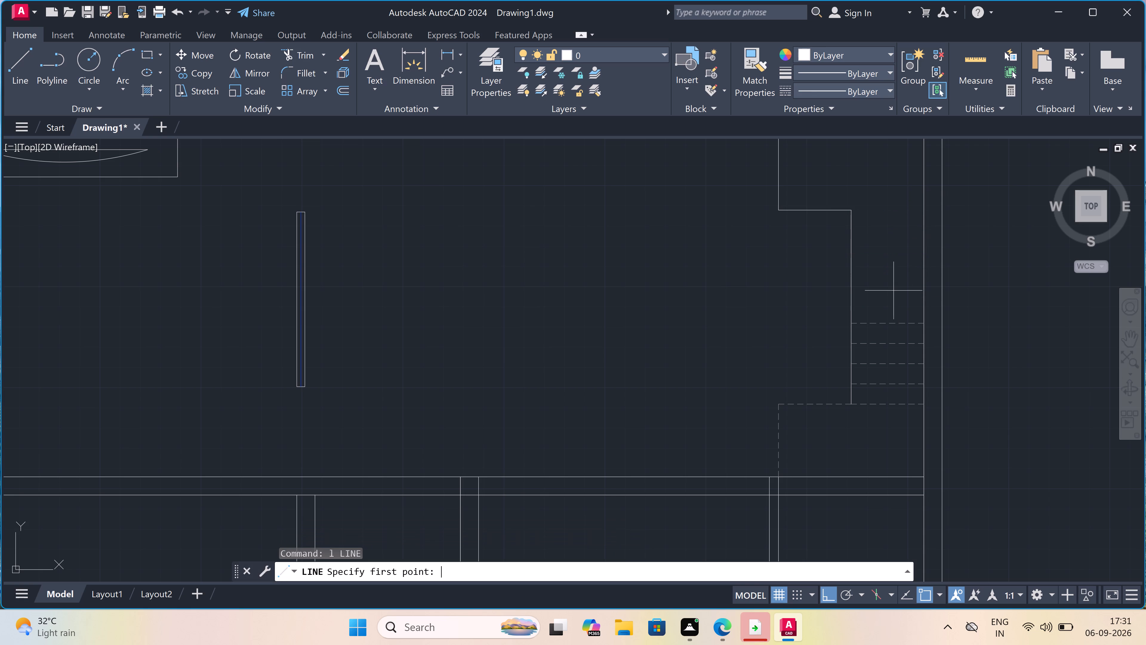
{"action": "left_click", "coordinate": [851, 208]}
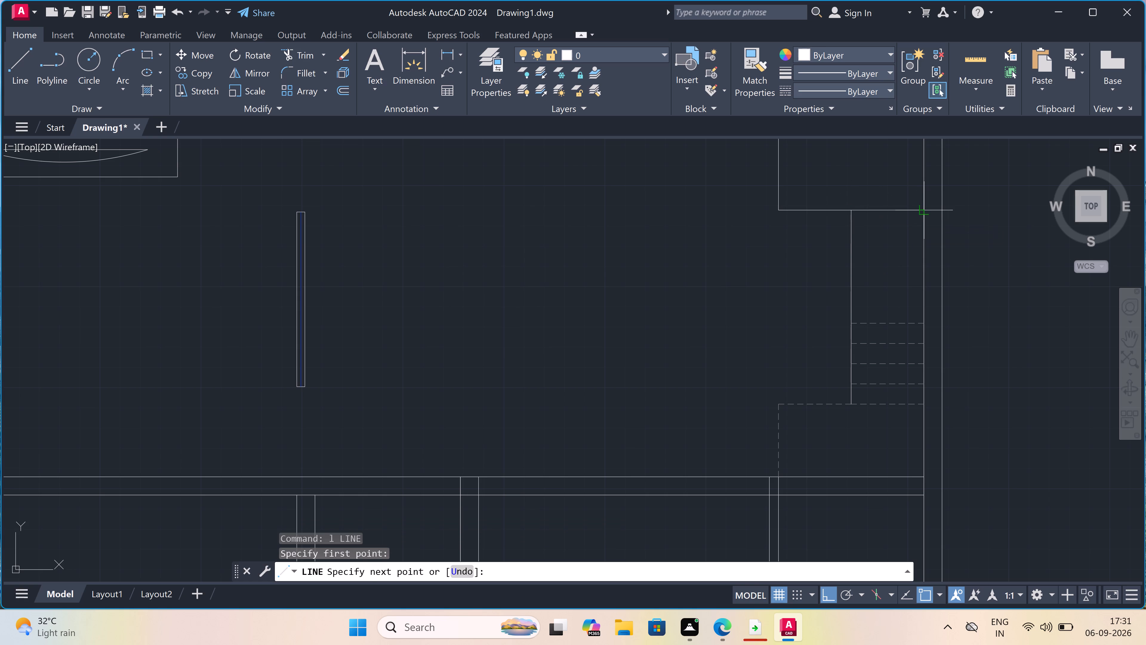
{"action": "left_click", "coordinate": [925, 206]}
{"action": "key", "text": "Escape"}
Offset the stair's top solid line downward four times in succession at 11" spacing.
{"action": "type", "text": "o"}
{"action": "key", "text": "space"}
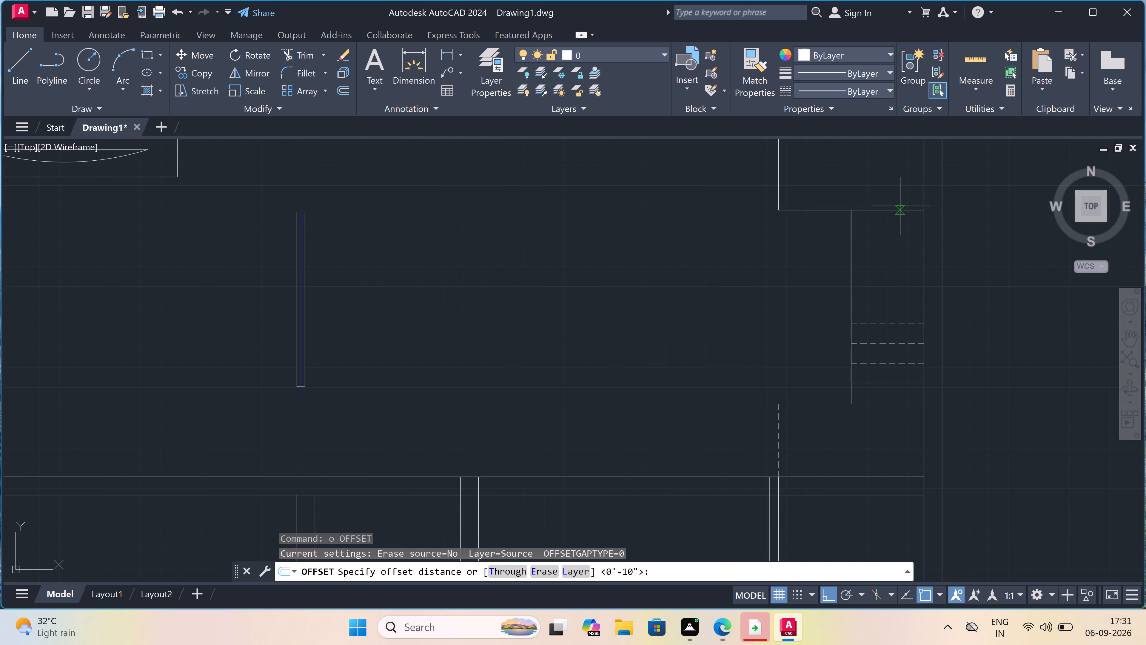
{"action": "left_click", "coordinate": [901, 208]}
{"action": "type", "text": "11"}
{"action": "type", "text": "\""}
{"action": "key", "text": "space"}
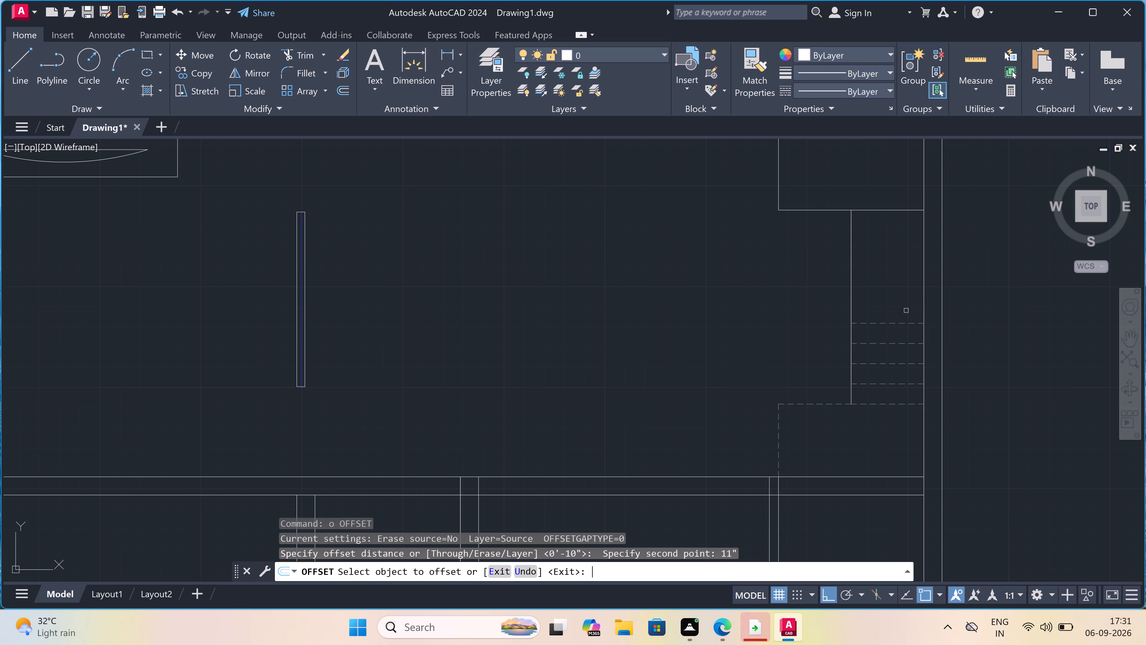
{"action": "left_click", "coordinate": [886, 211]}
{"action": "left_click", "coordinate": [888, 238]}
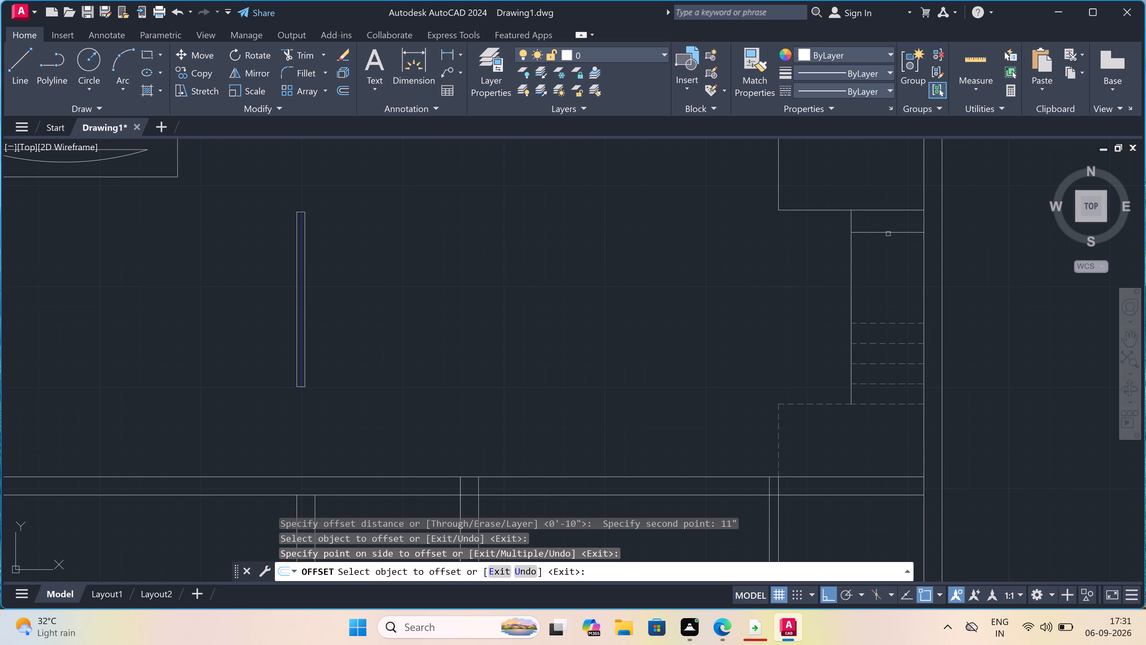
{"action": "left_click", "coordinate": [888, 231]}
{"action": "left_click", "coordinate": [894, 257]}
{"action": "left_click", "coordinate": [894, 255]}
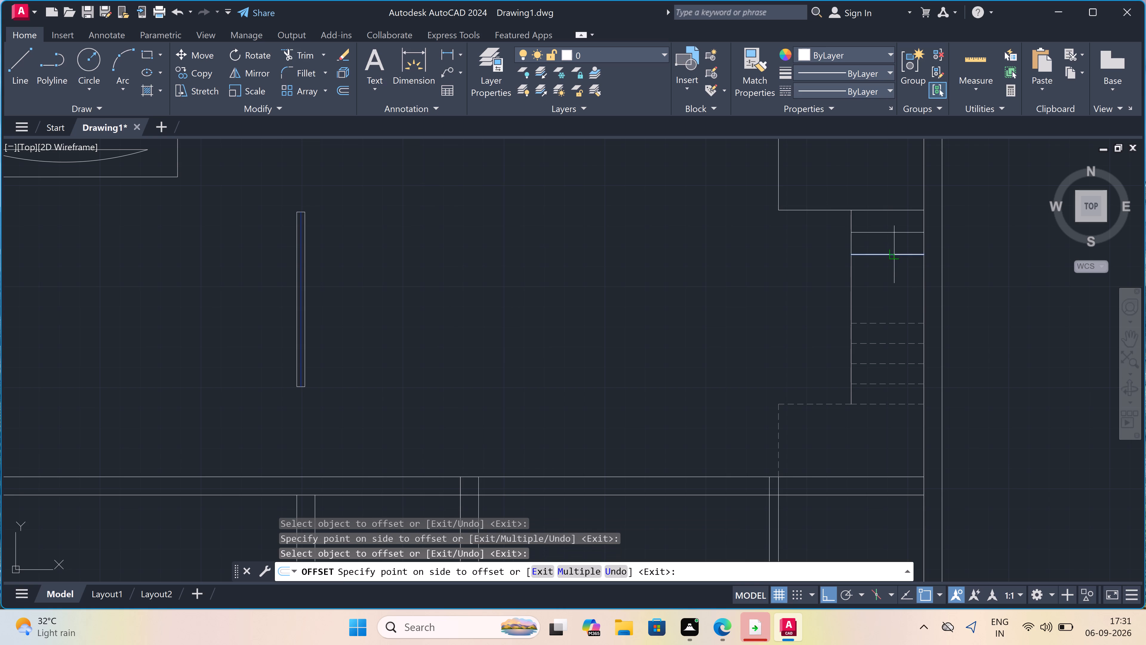
{"action": "left_click", "coordinate": [894, 272]}
{"action": "left_click", "coordinate": [891, 277]}
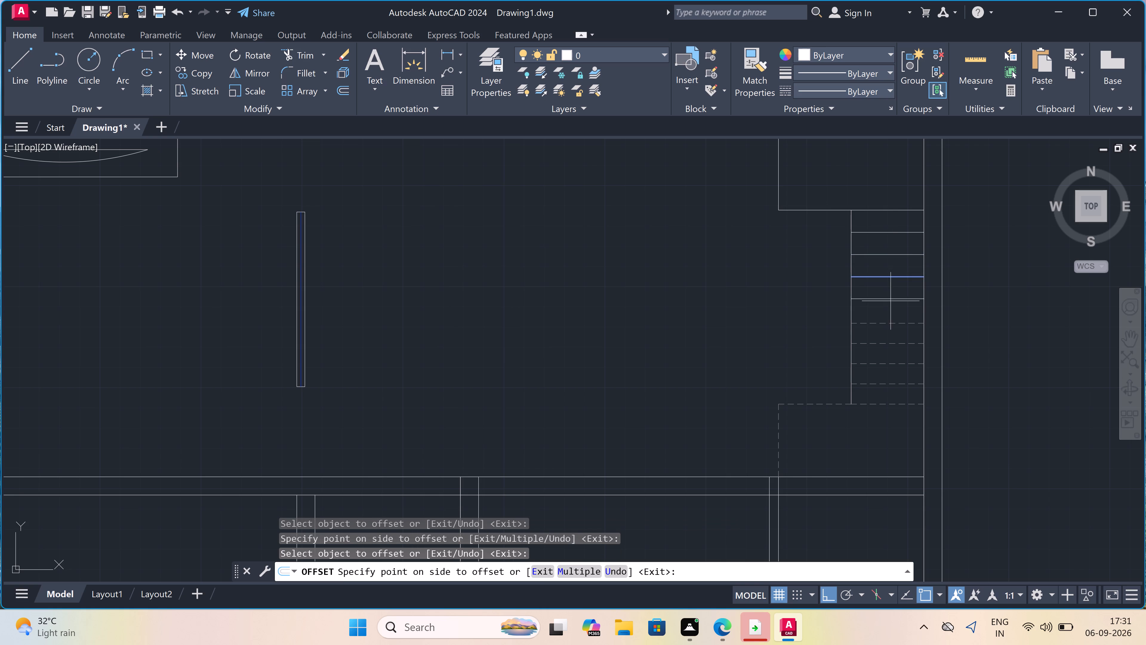
{"action": "left_click", "coordinate": [891, 303]}
{"action": "key", "text": "Escape"}
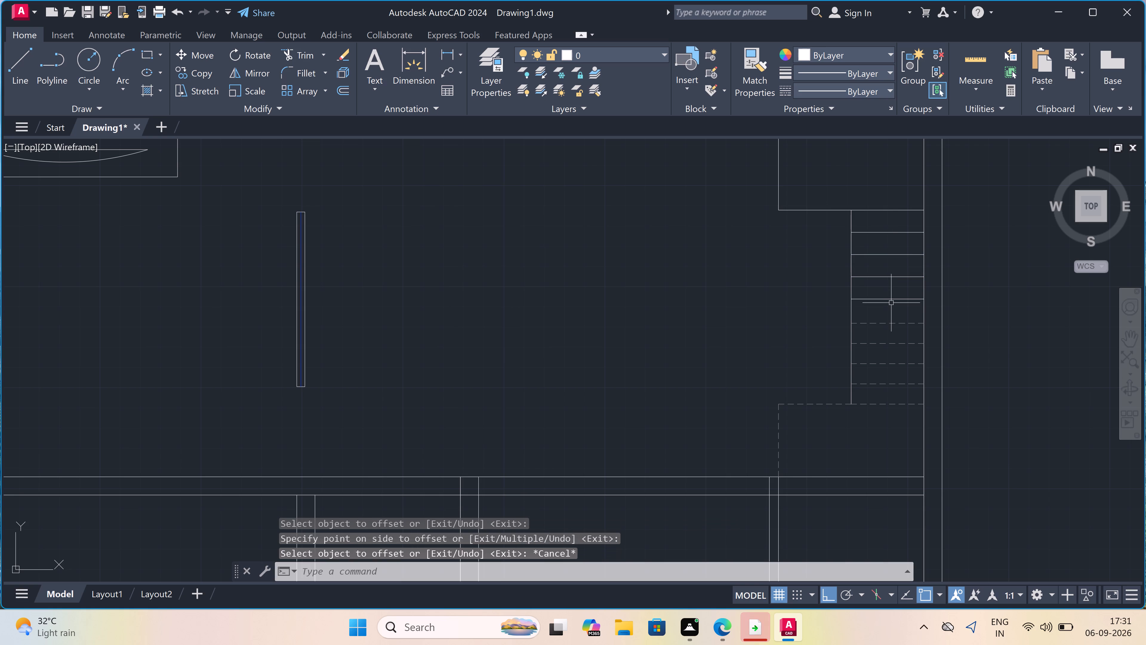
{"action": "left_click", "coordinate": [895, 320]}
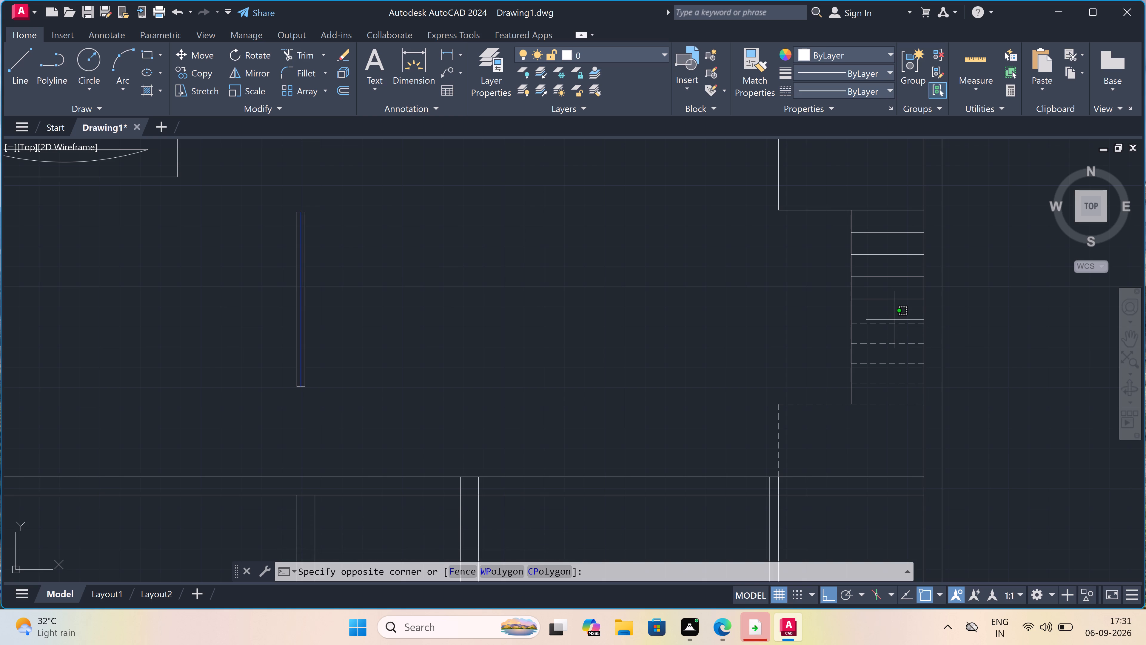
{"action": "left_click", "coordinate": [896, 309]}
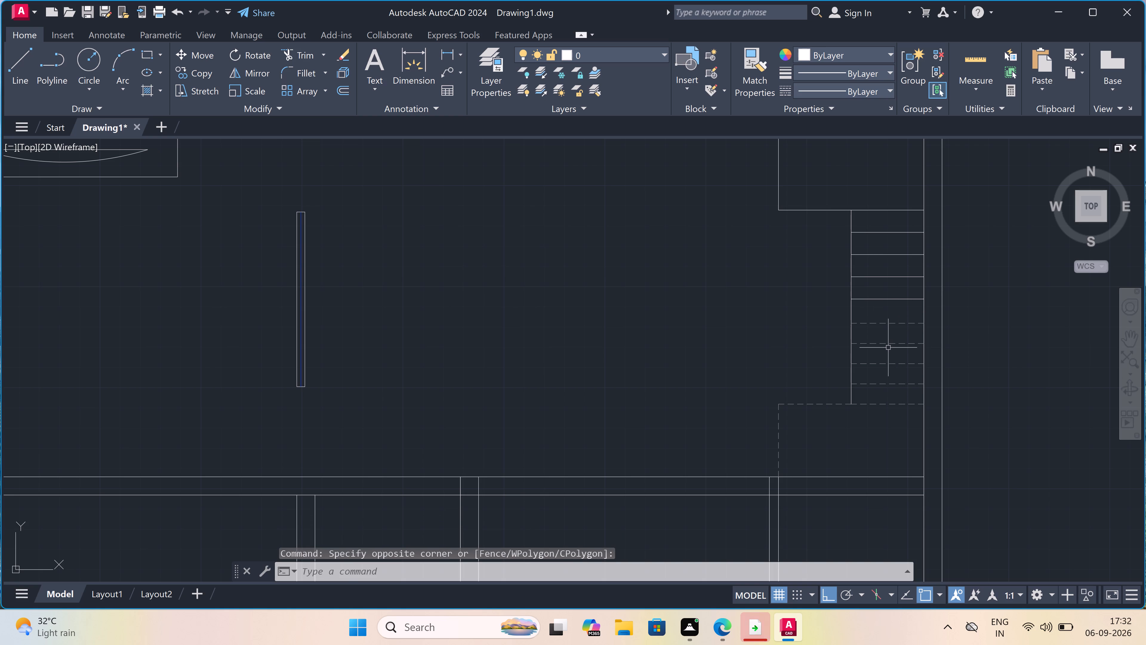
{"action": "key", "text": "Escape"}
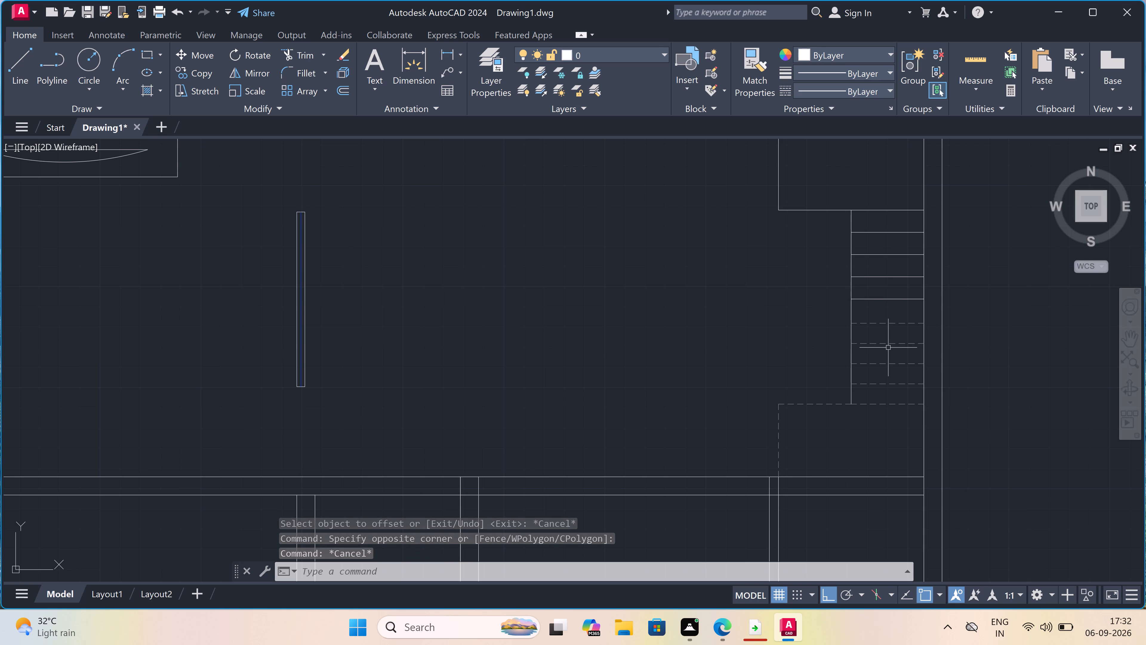
Set the current object colour to 153,155,55.
{"action": "scroll", "coordinate": [804, 300], "scroll_direction": "up", "scroll_amount": 1}
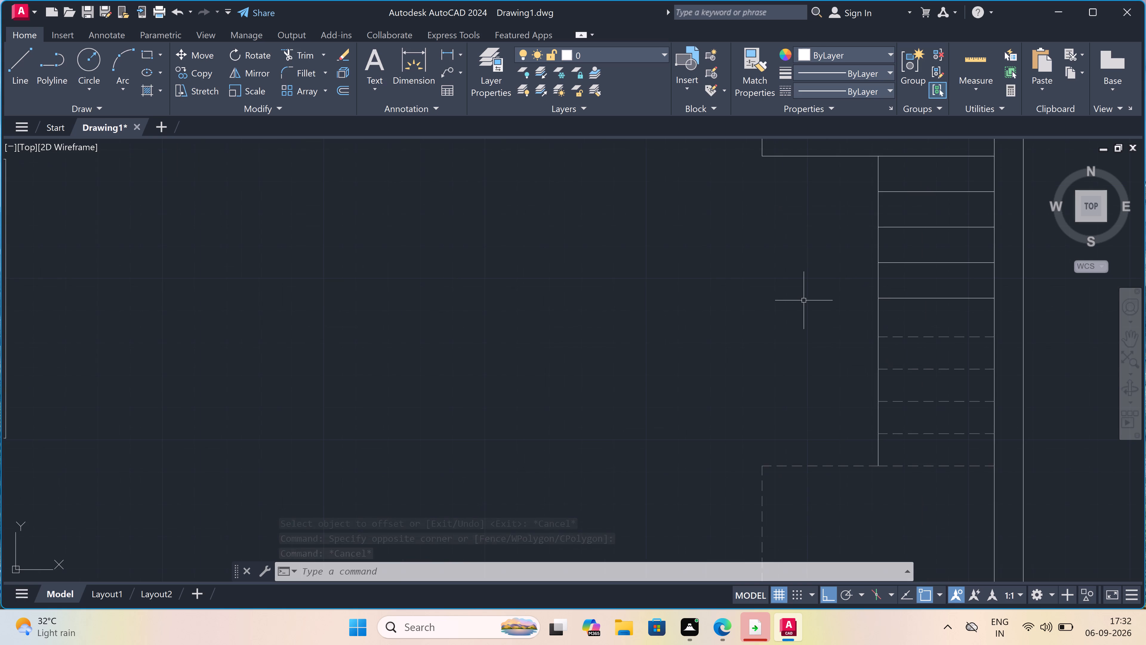
{"action": "scroll", "coordinate": [803, 300], "scroll_direction": "down", "scroll_amount": 1}
{"action": "scroll", "coordinate": [785, 235], "scroll_direction": "up", "scroll_amount": 1}
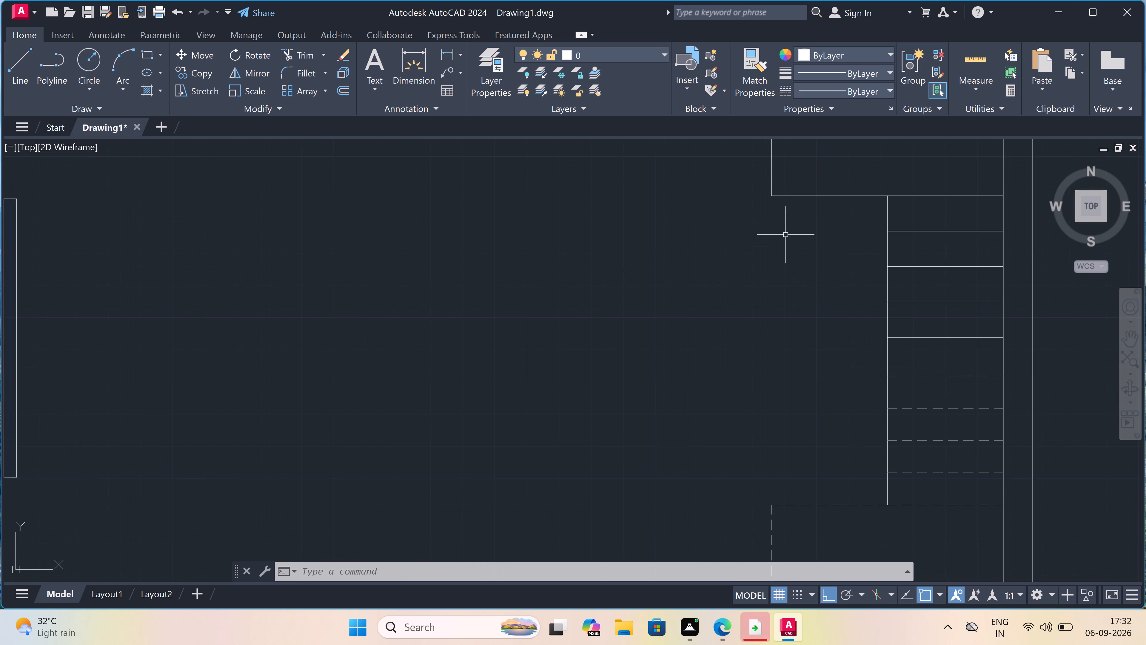
{"action": "left_click", "coordinate": [838, 47]}
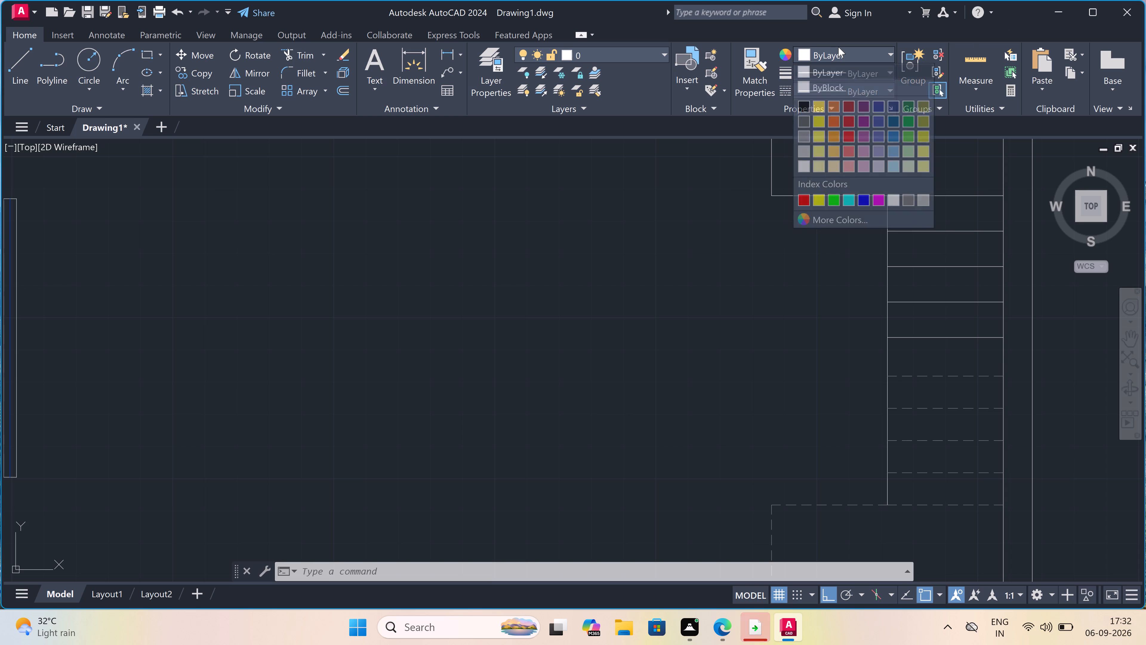
{"action": "double_click", "coordinate": [926, 117]}
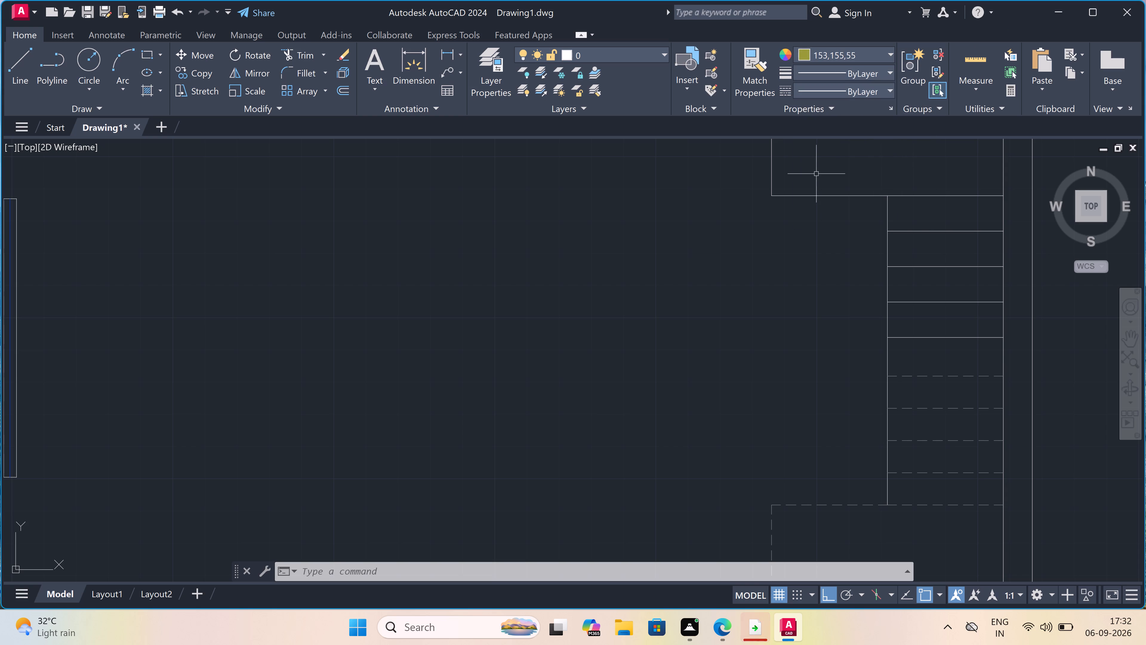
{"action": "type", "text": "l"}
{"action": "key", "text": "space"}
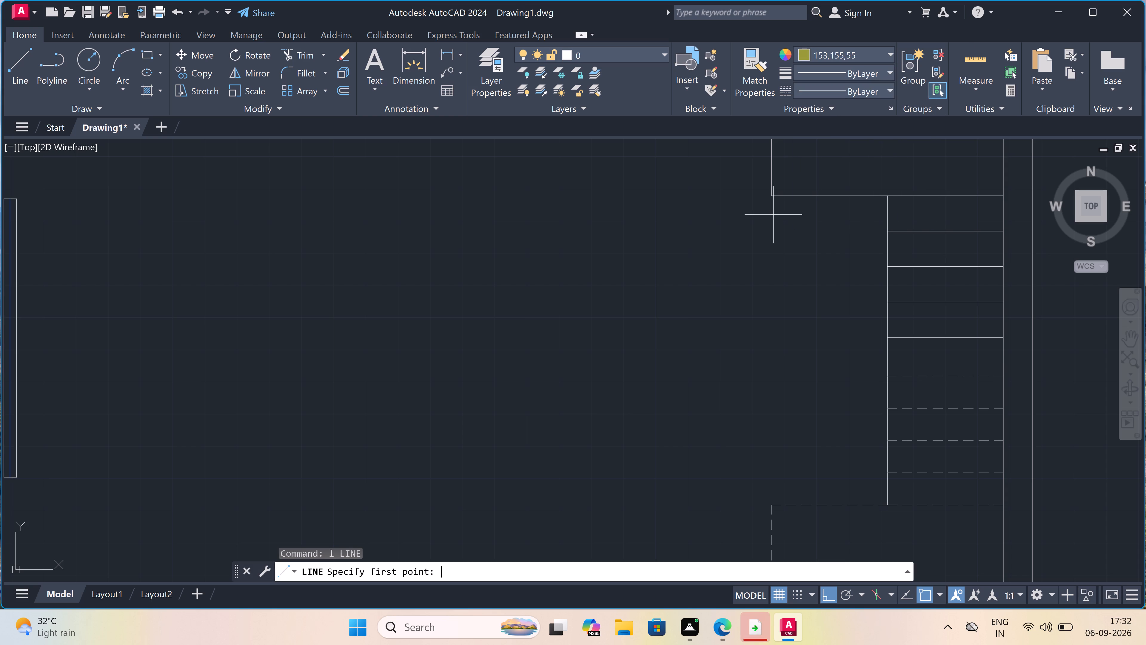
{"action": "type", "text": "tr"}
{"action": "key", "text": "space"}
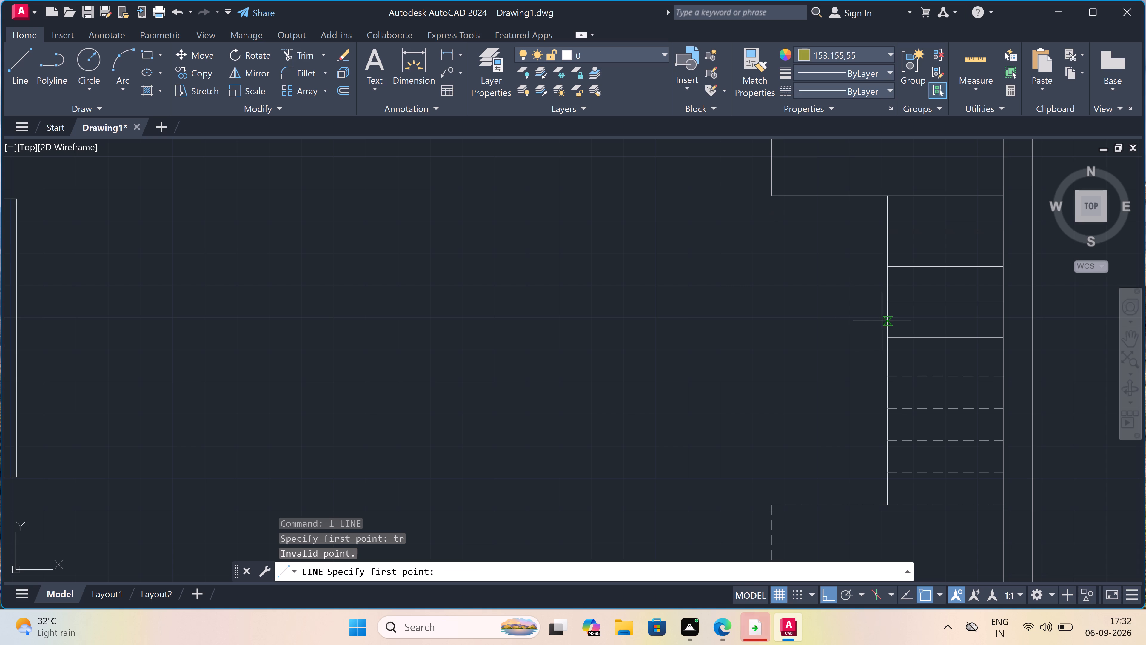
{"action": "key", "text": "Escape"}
Trim away the stair's vertical side line from the uppermost dashed tread up to the top solid line.
{"action": "type", "text": "tr"}
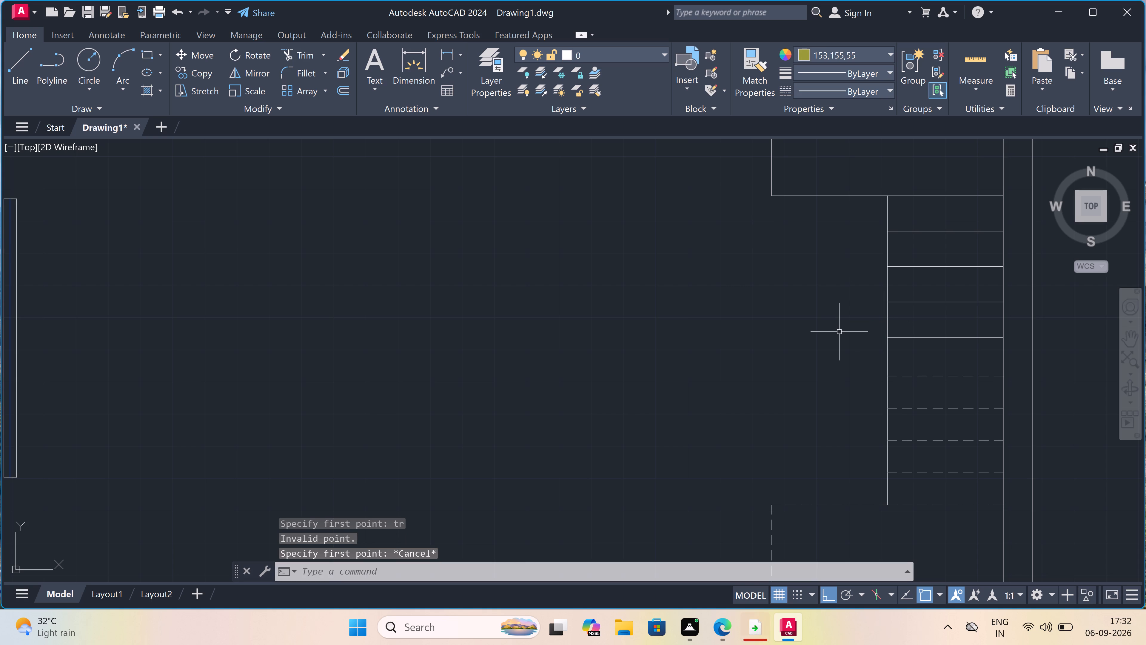
{"action": "key", "text": "space"}
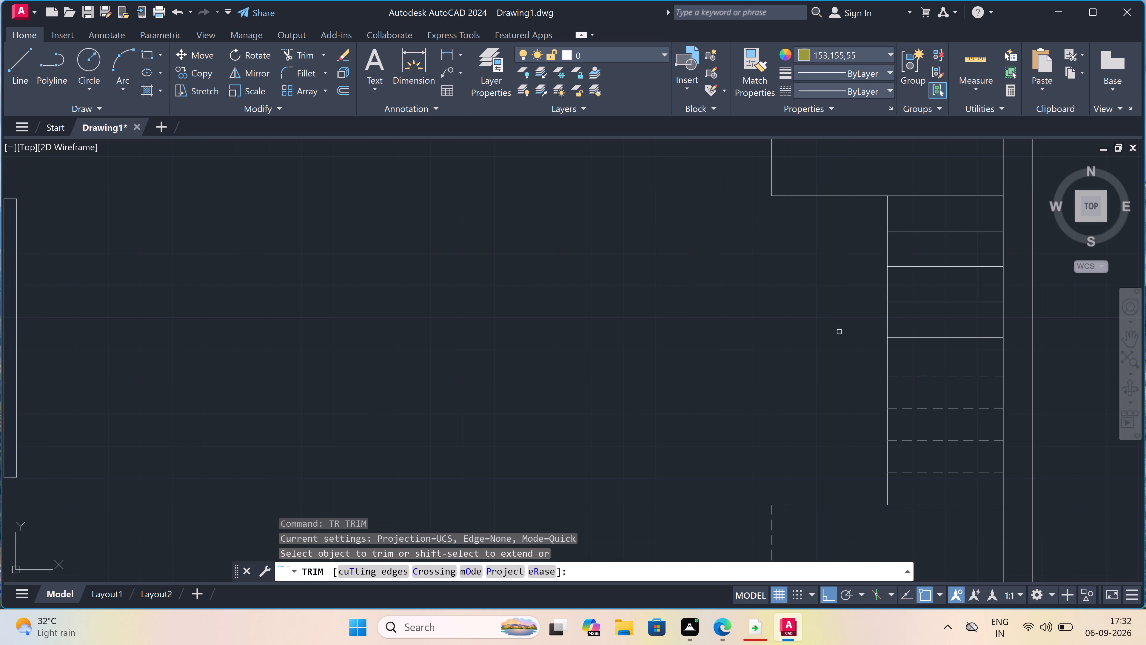
{"action": "left_click", "coordinate": [906, 360]}
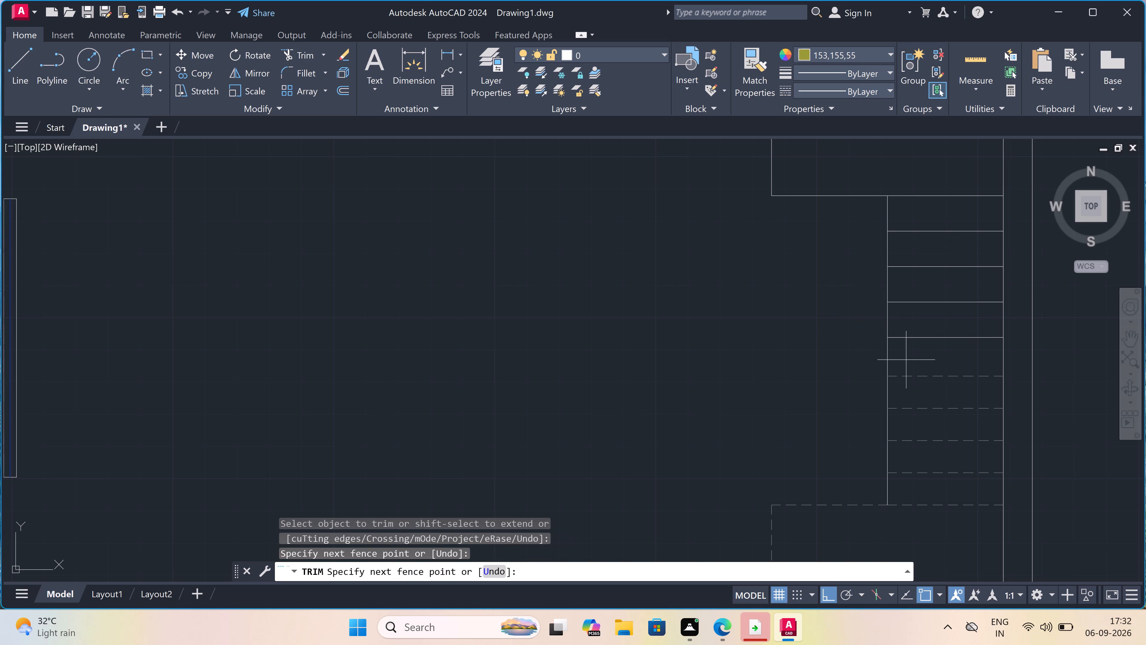
{"action": "left_click", "coordinate": [829, 351]}
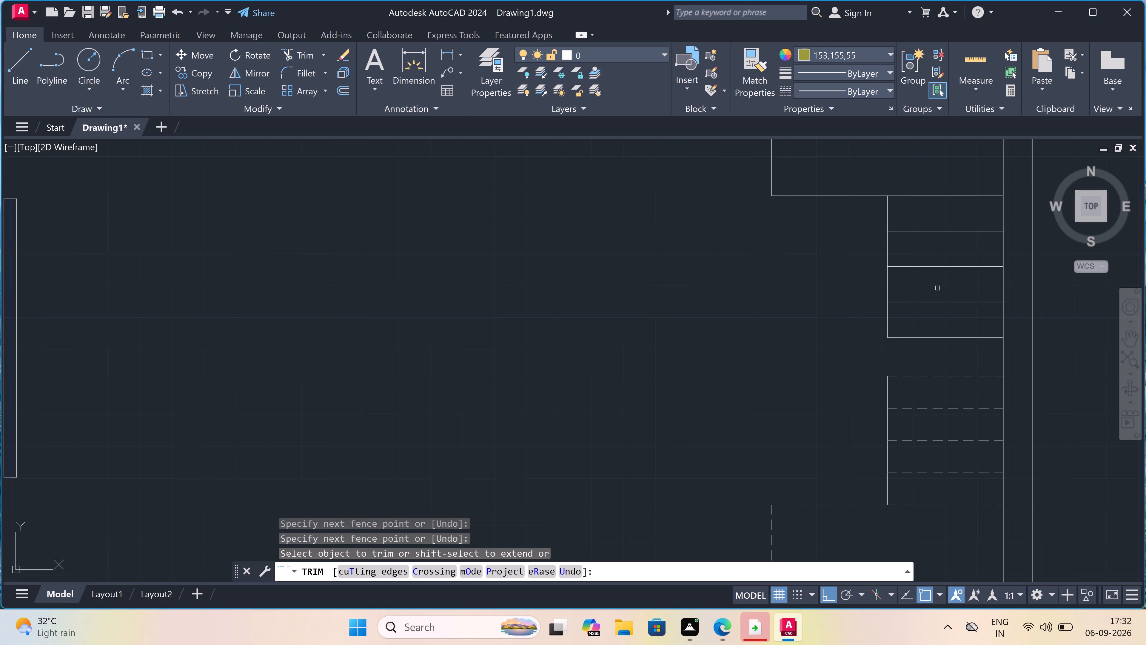
{"action": "left_click", "coordinate": [909, 307]}
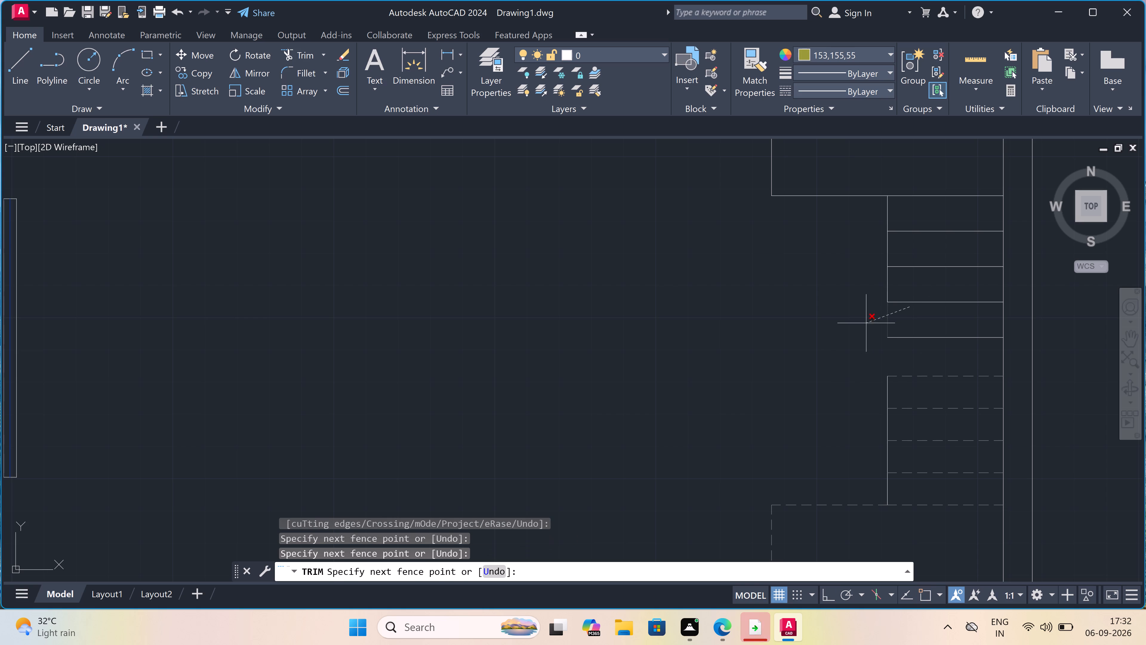
{"action": "left_click", "coordinate": [864, 323]}
{"action": "left_click", "coordinate": [887, 277]}
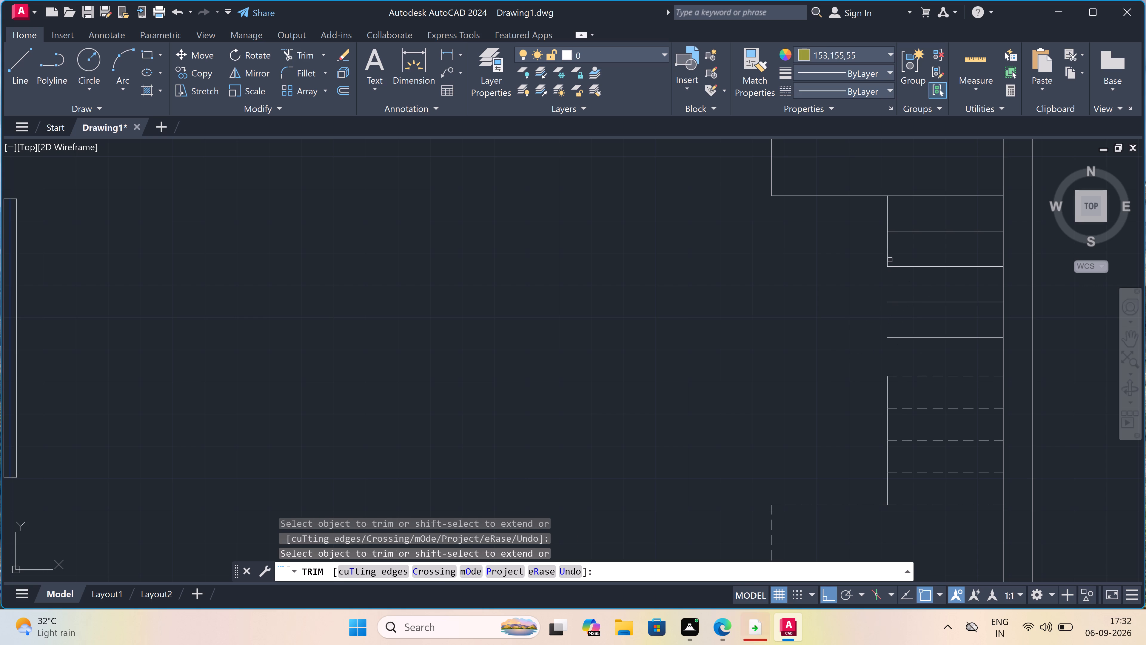
{"action": "left_click", "coordinate": [888, 255]}
{"action": "left_click", "coordinate": [886, 225]}
Trim away the horizontal line segment between the corner west of the stair and the top solid tread.
{"action": "left_click", "coordinate": [822, 185]}
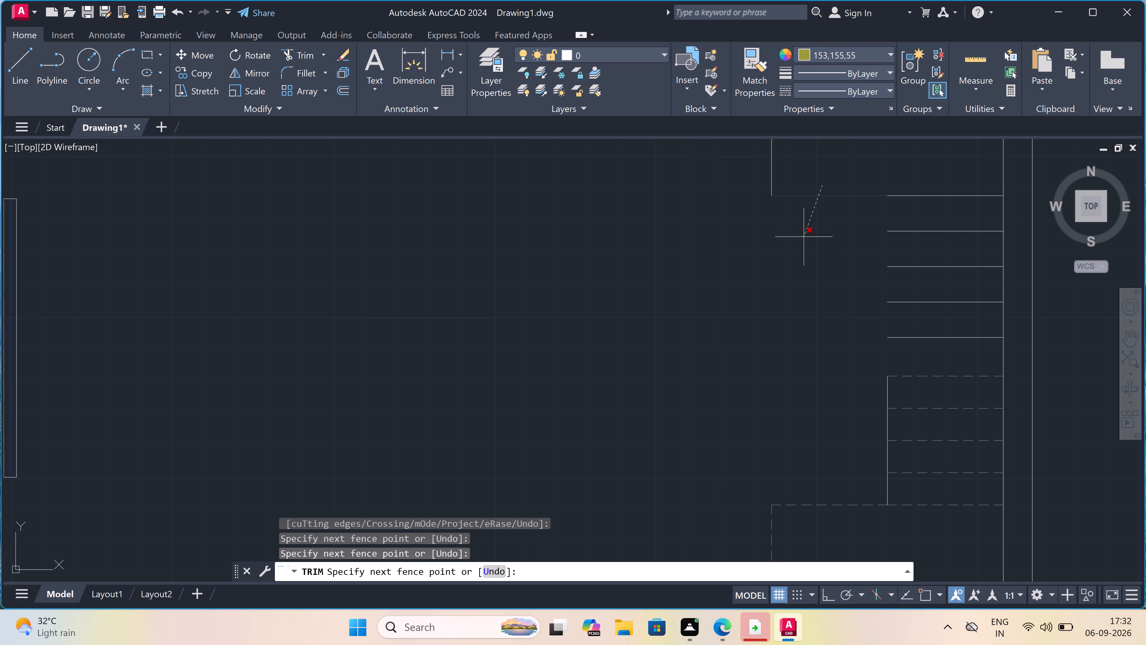
{"action": "left_click", "coordinate": [804, 237]}
{"action": "key", "text": "Escape"}
Draw a line from the corner west of the stair to the top tread, down to the uppermost dashed tread, 1" west and back up.
{"action": "type", "text": "l"}
{"action": "key", "text": "space"}
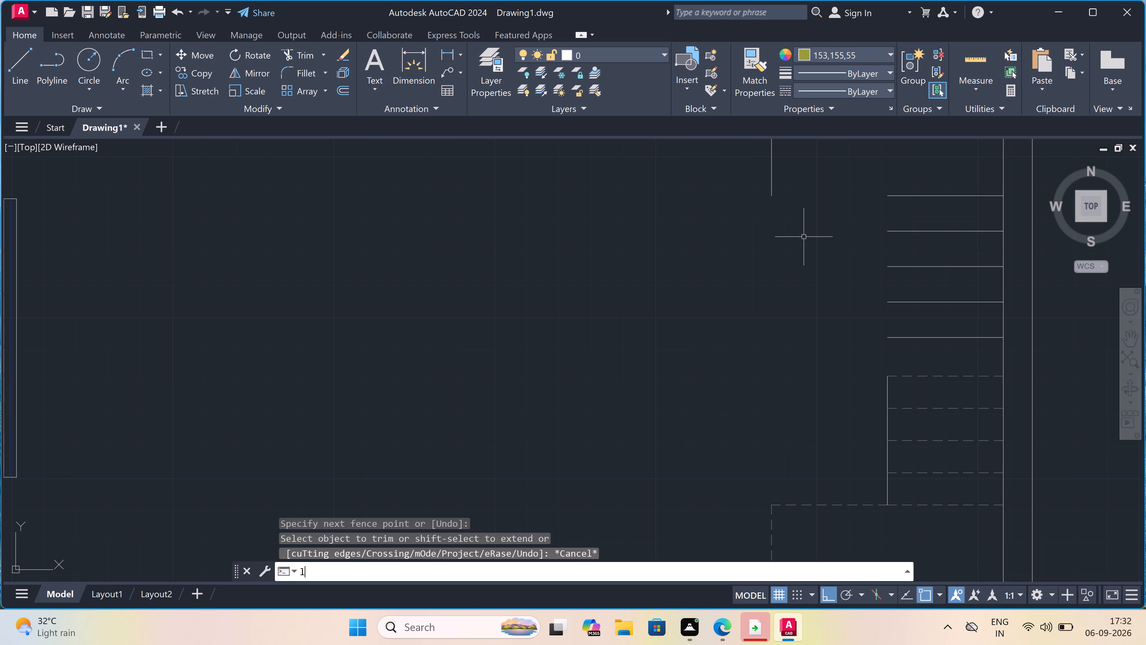
{"action": "left_click", "coordinate": [773, 196]}
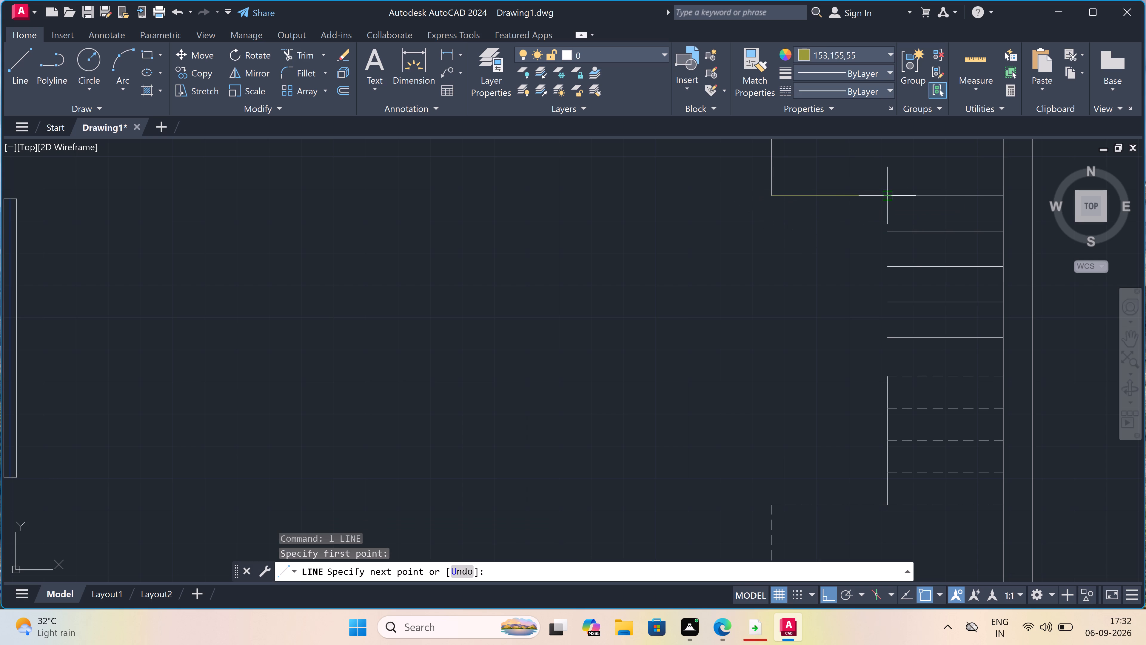
{"action": "left_click", "coordinate": [888, 197]}
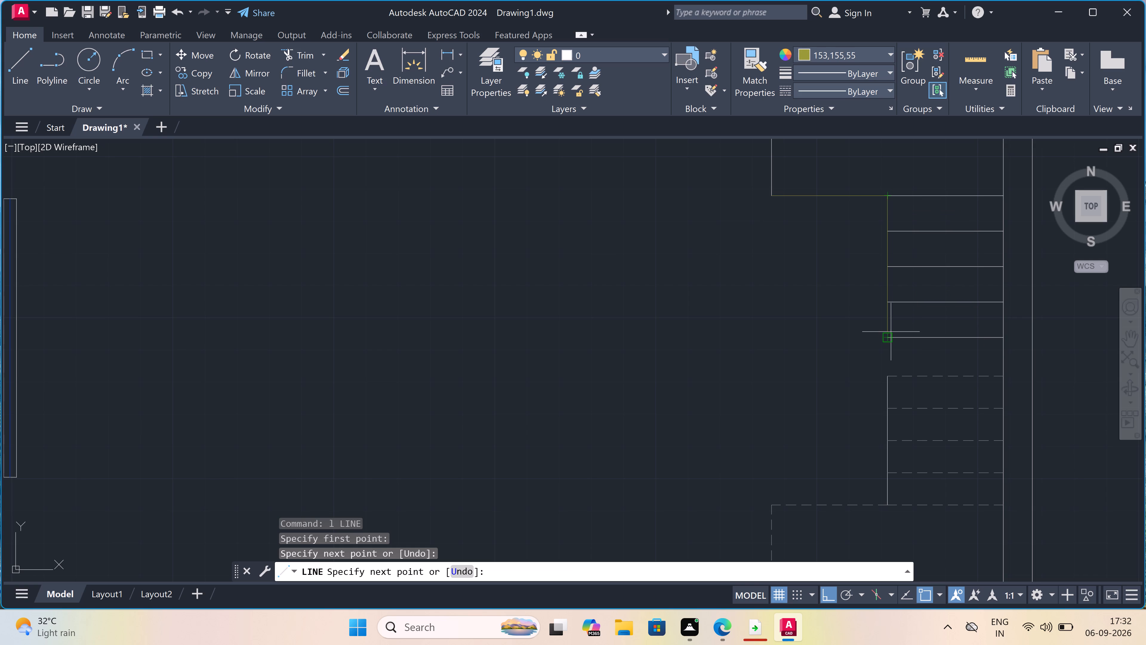
{"action": "left_click", "coordinate": [887, 378]}
{"action": "type", "text": "1\""}
{"action": "key", "text": "space"}
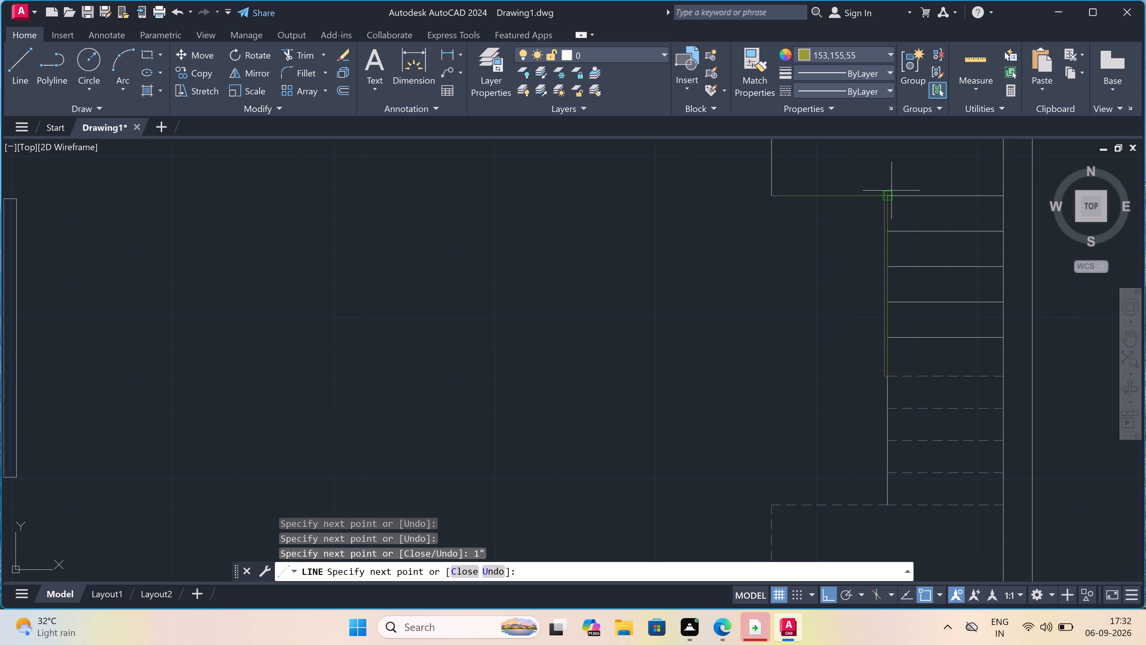
{"action": "scroll", "coordinate": [891, 191], "scroll_direction": "up", "scroll_amount": 3}
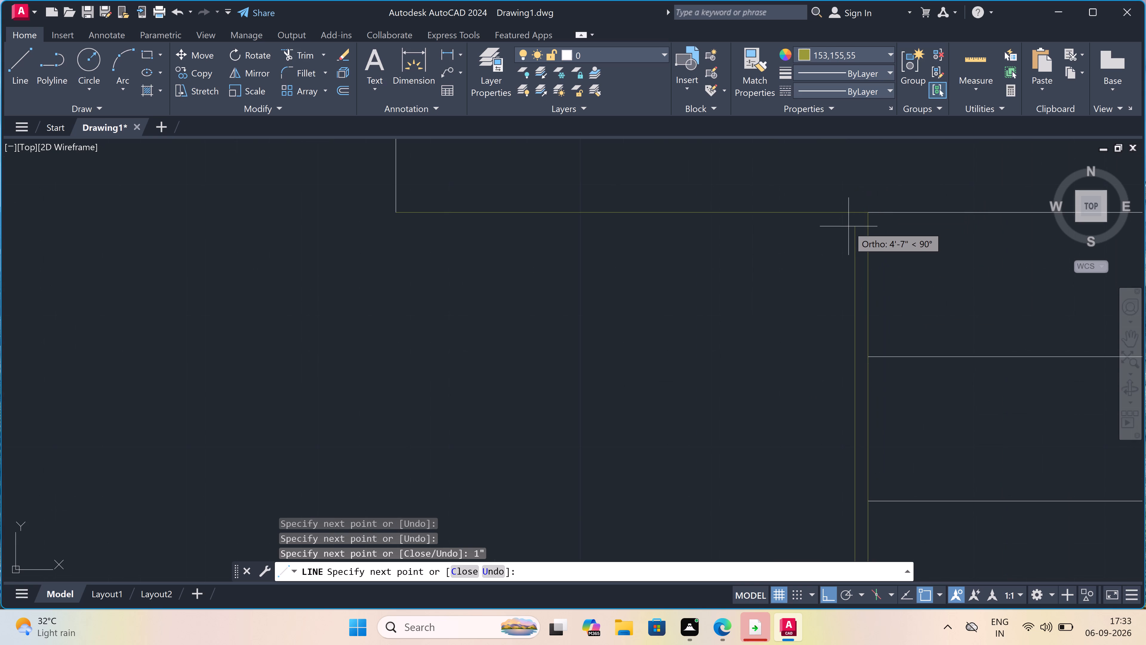
{"action": "left_click", "coordinate": [858, 211]}
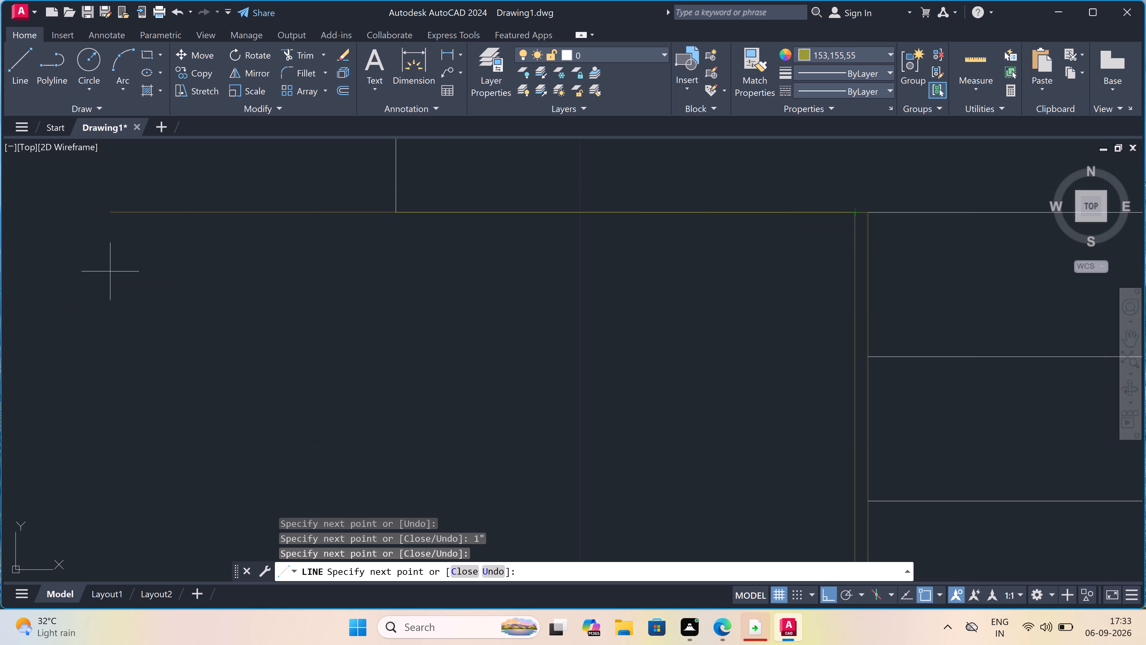
Continue the outline west to the corner, 1" down, and back east to the stair's side line.
{"action": "left_click", "coordinate": [392, 214]}
{"action": "type", "text": "1\""}
{"action": "key", "text": "space"}
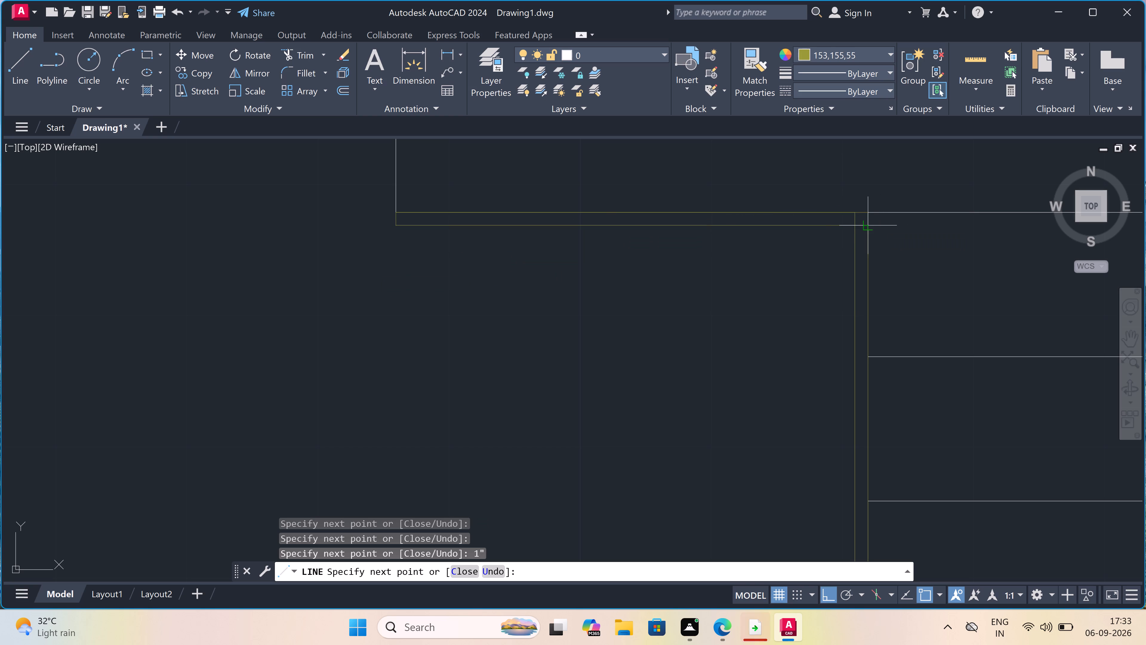
{"action": "scroll", "coordinate": [871, 226], "scroll_direction": "up", "scroll_amount": 2}
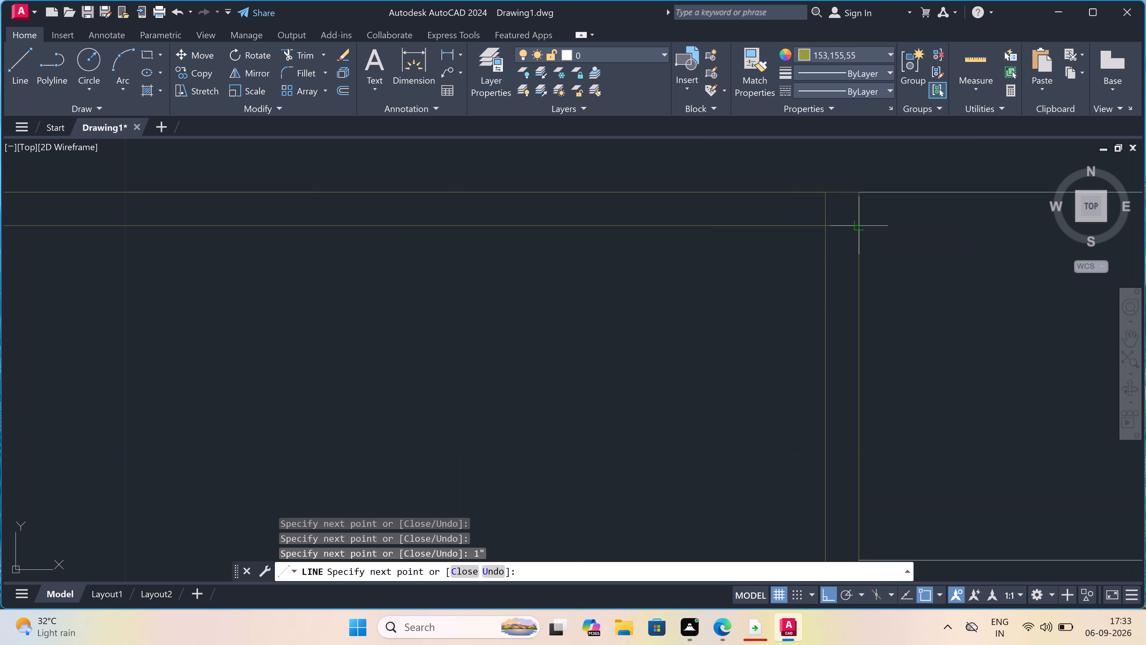
{"action": "left_click", "coordinate": [864, 222]}
{"action": "key", "text": "Escape"}
Trim the overlapping ends of the inner outline lines where they cross at the corner by the top tread.
{"action": "type", "text": "tr"}
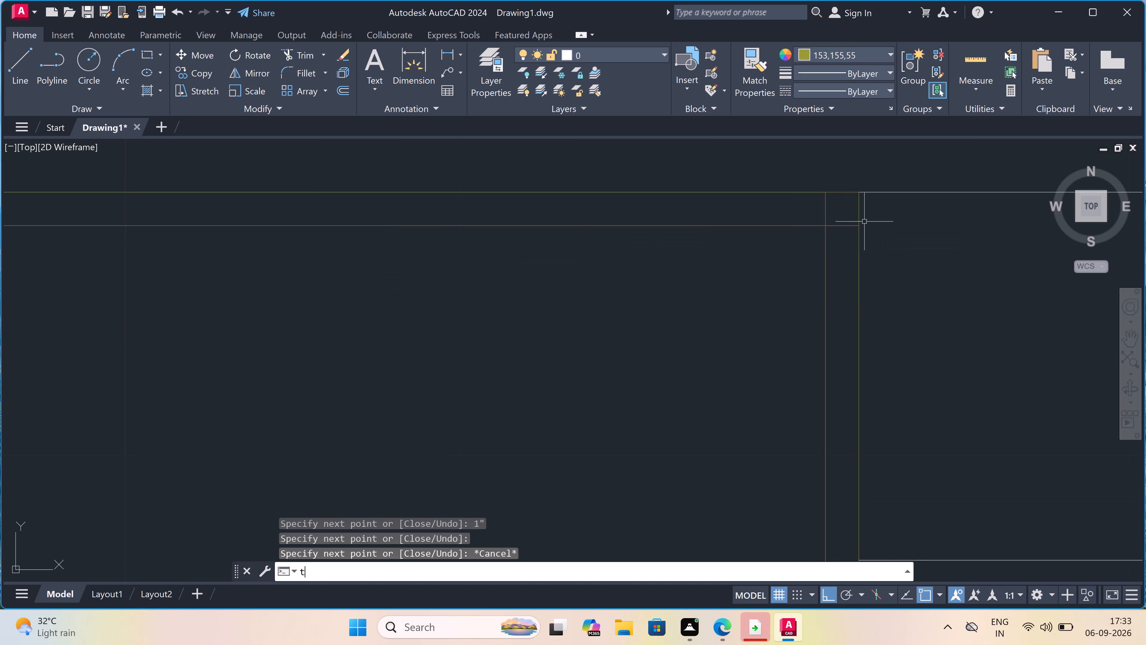
{"action": "key", "text": "space"}
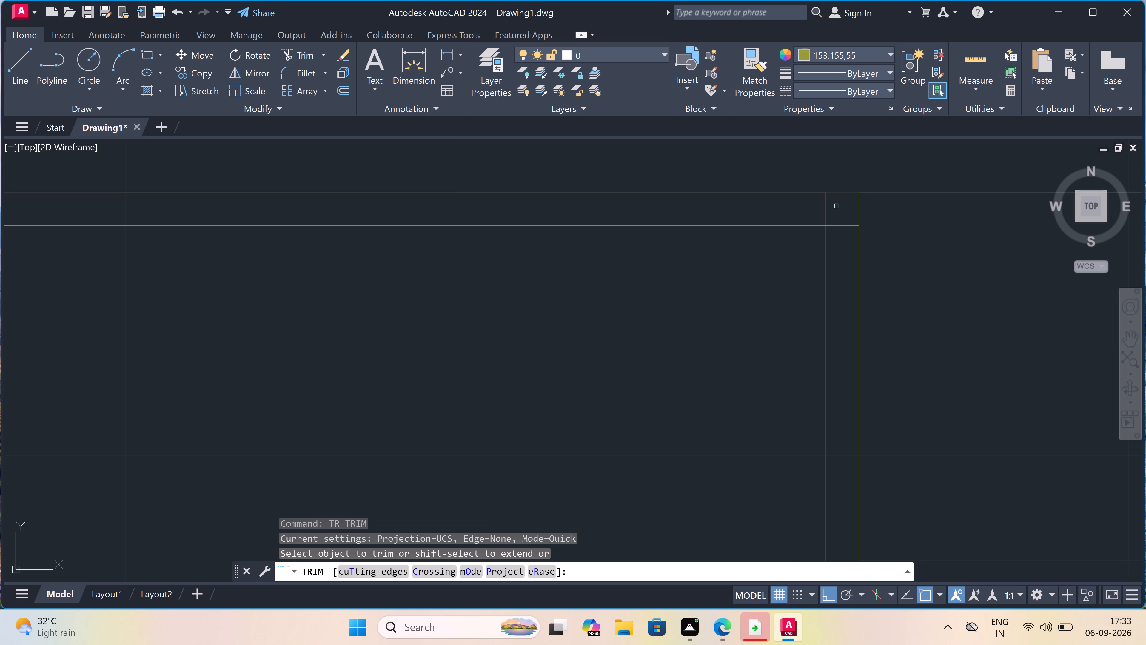
{"action": "left_click", "coordinate": [816, 217]}
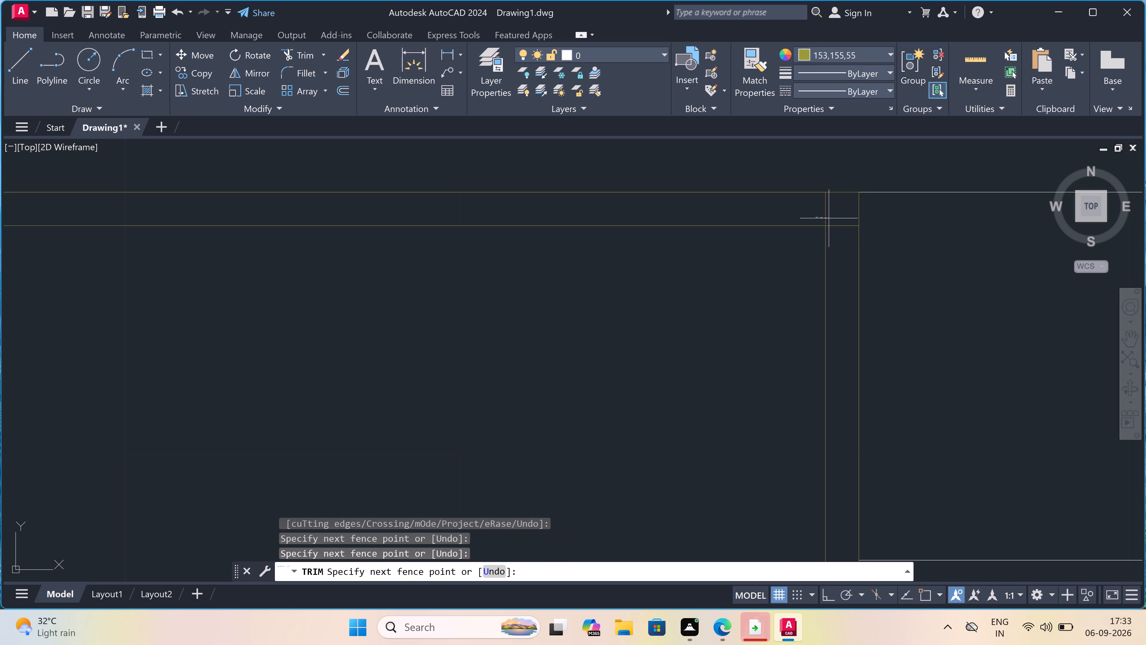
{"action": "left_click", "coordinate": [829, 218]}
{"action": "left_click", "coordinate": [837, 219]}
{"action": "left_click", "coordinate": [844, 263]}
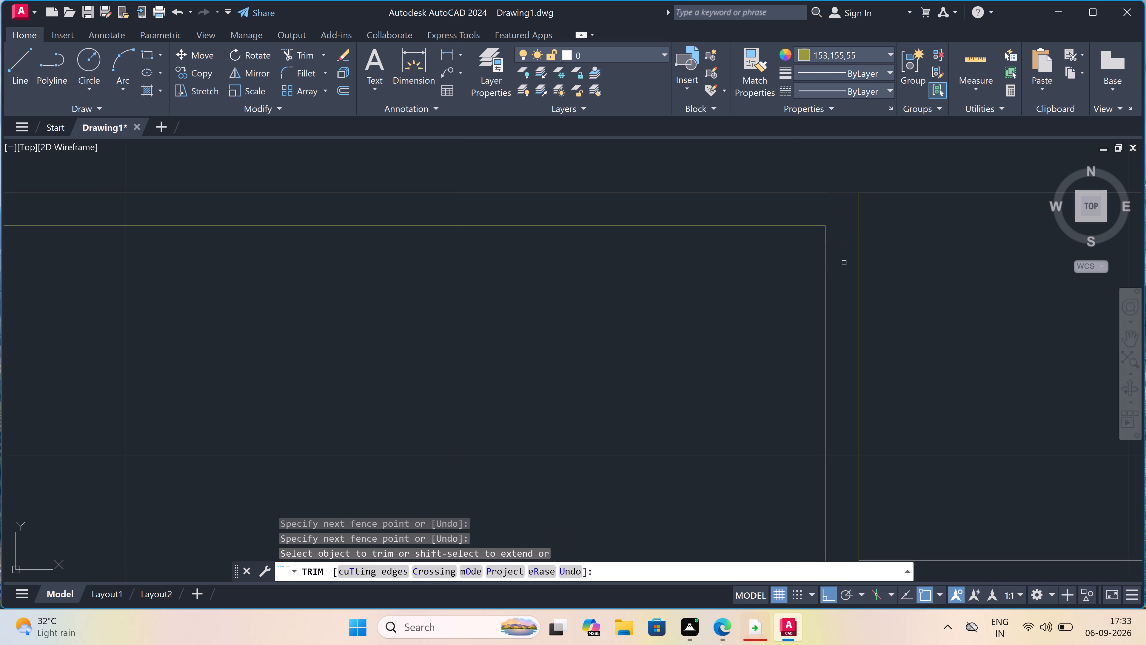
{"action": "key", "text": "Escape"}
Make line 2 the current layer.
{"action": "scroll", "coordinate": [840, 254], "scroll_direction": "down", "scroll_amount": 6}
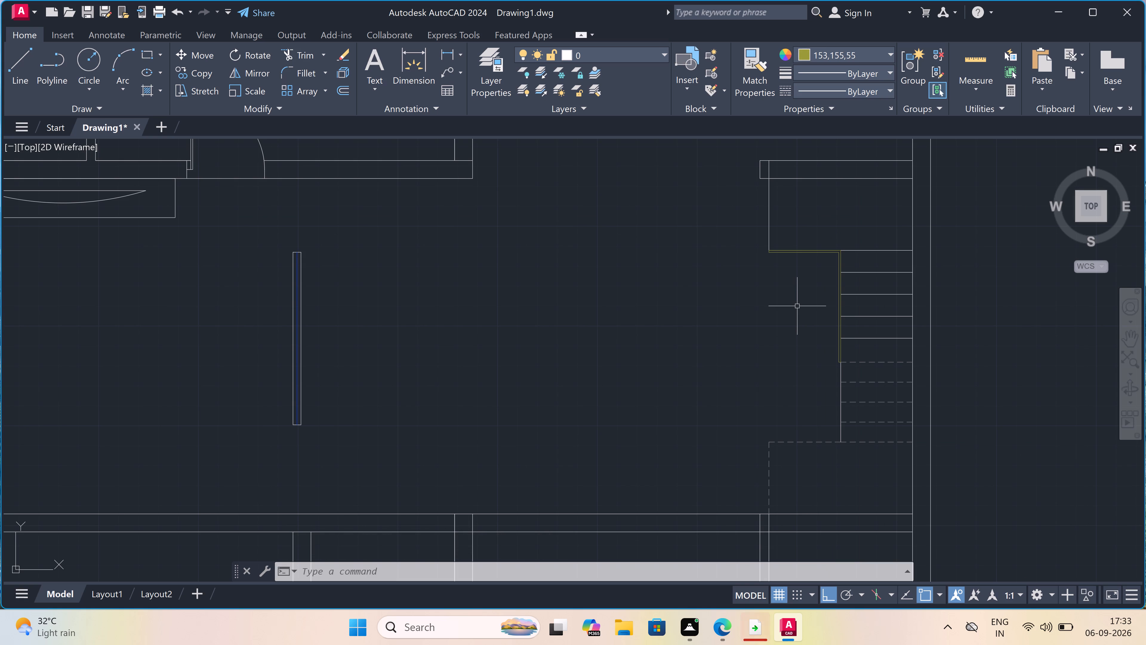
{"action": "type", "text": "l"}
{"action": "key", "text": "space"}
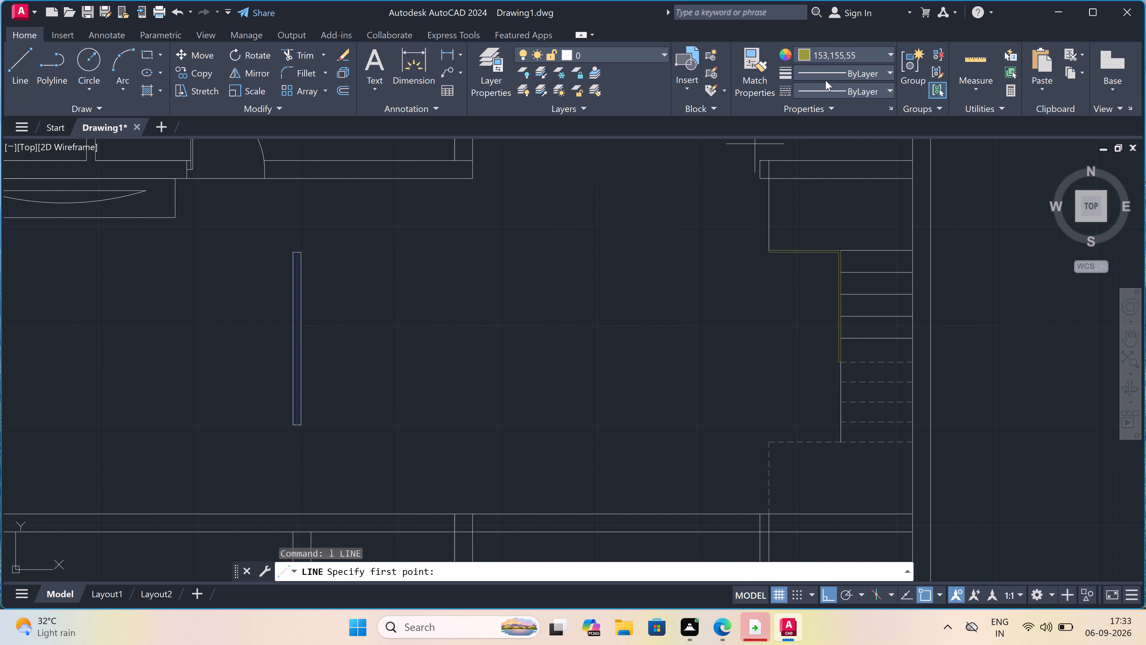
{"action": "double_click", "coordinate": [818, 87]}
{"action": "left_click", "coordinate": [582, 49]}
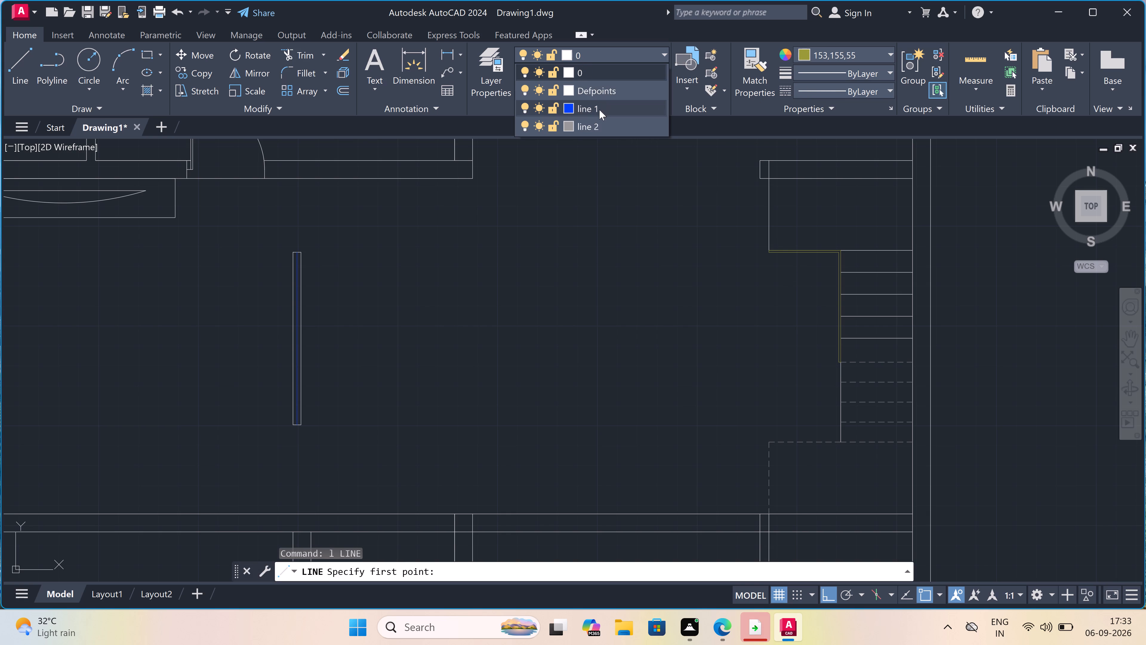
{"action": "left_click", "coordinate": [591, 124]}
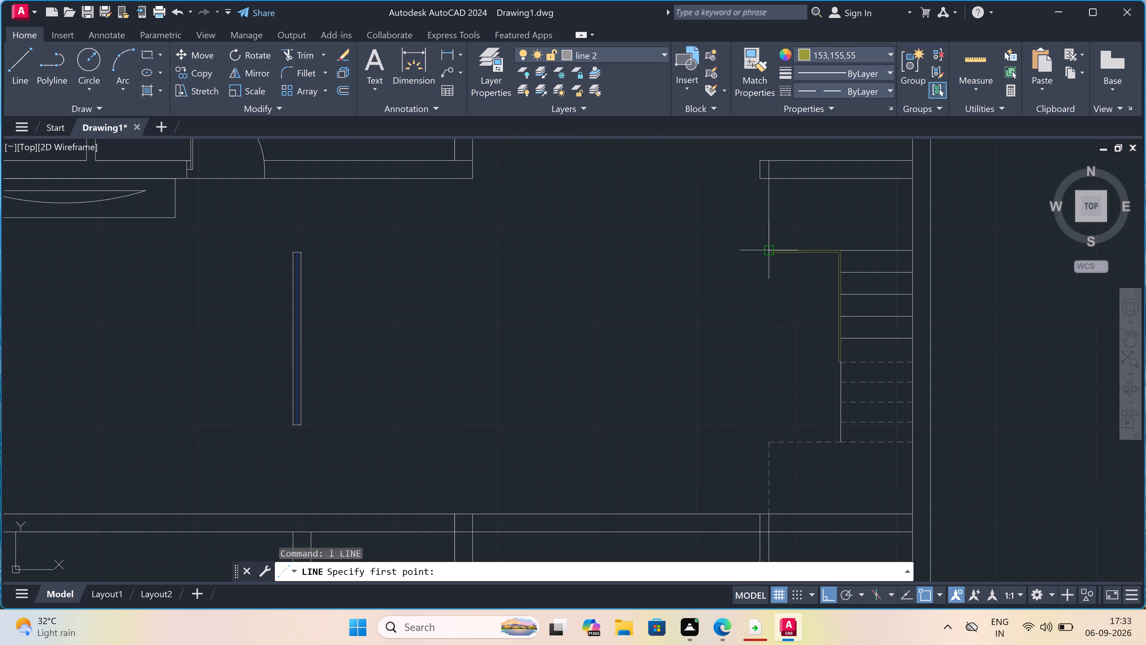
{"action": "left_click_drag", "start_coordinate": [773, 248], "coordinate": [780, 261]}
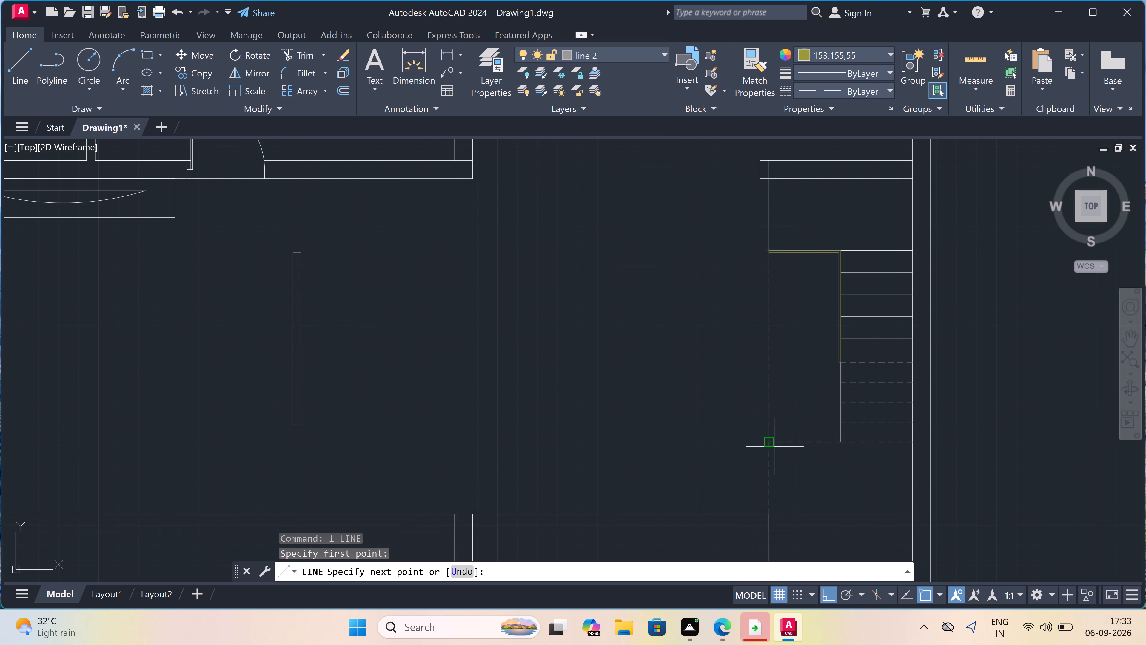
{"action": "key", "text": "Escape"}
Set the colour to 147,39,143 and draw a vertical dashed line from the outline's west corner down to the lower dashed line's corner.
{"action": "left_click", "coordinate": [834, 51]}
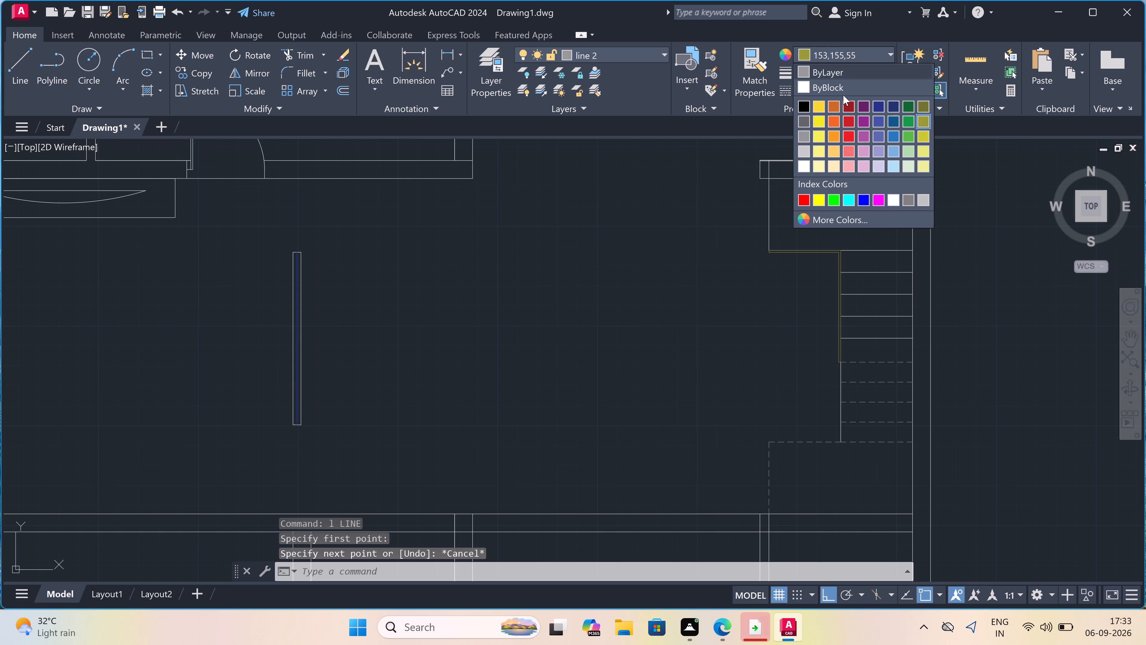
{"action": "left_click", "coordinate": [862, 115]}
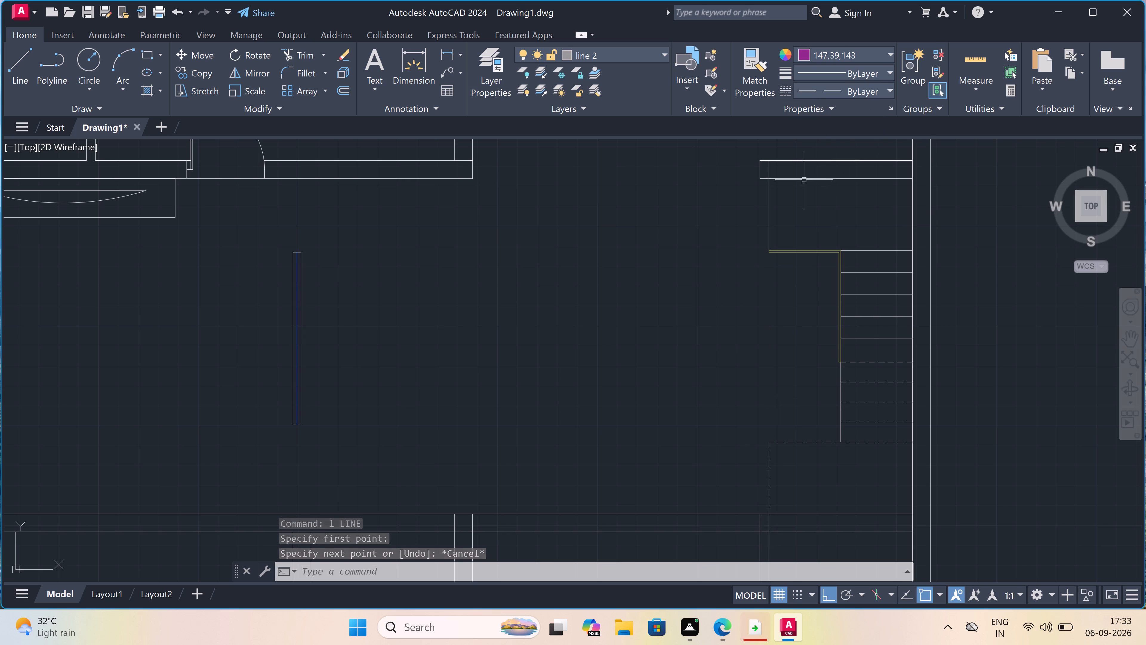
{"action": "key", "text": "space"}
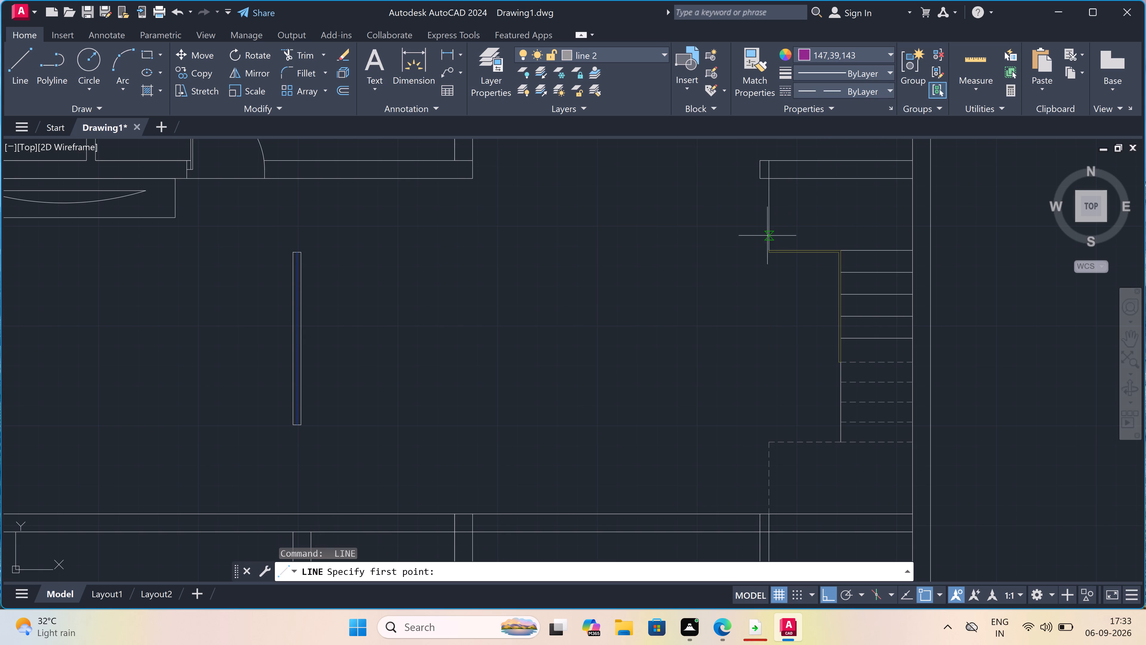
{"action": "left_click_drag", "start_coordinate": [774, 255], "coordinate": [776, 271]}
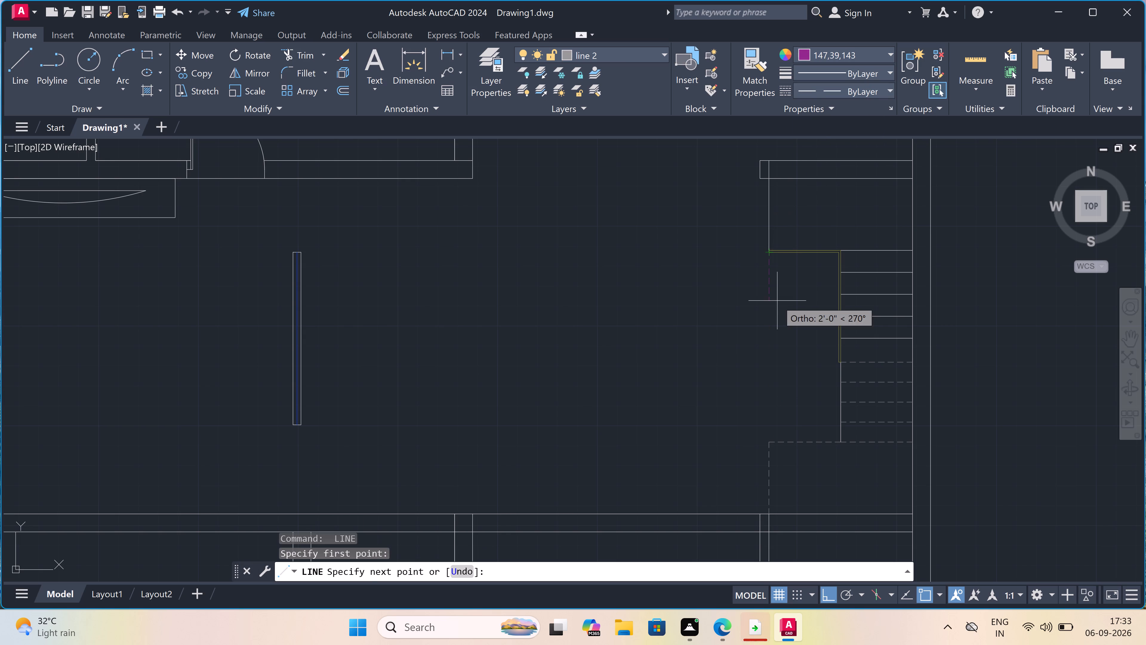
{"action": "left_click", "coordinate": [768, 445]}
{"action": "key", "text": "Escape"}
Offset the solid vertical line above the outline's west corner eastward three times in succession at 10" spacing.
{"action": "scroll", "coordinate": [776, 402], "scroll_direction": "down", "scroll_amount": 4}
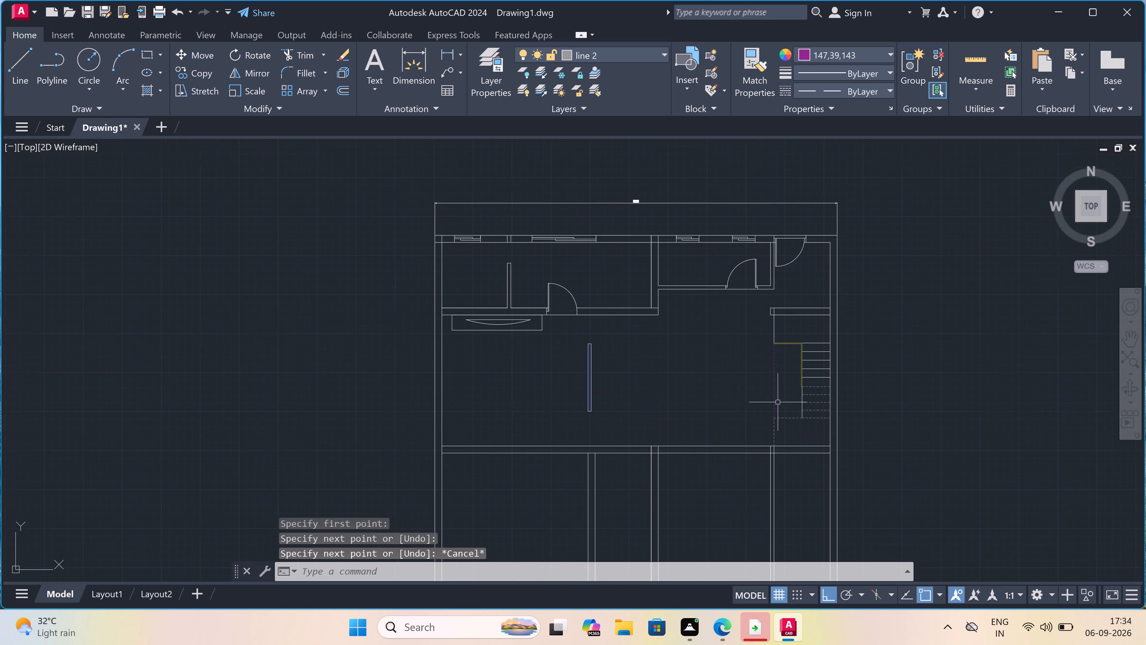
{"action": "scroll", "coordinate": [777, 400], "scroll_direction": "up", "scroll_amount": 1}
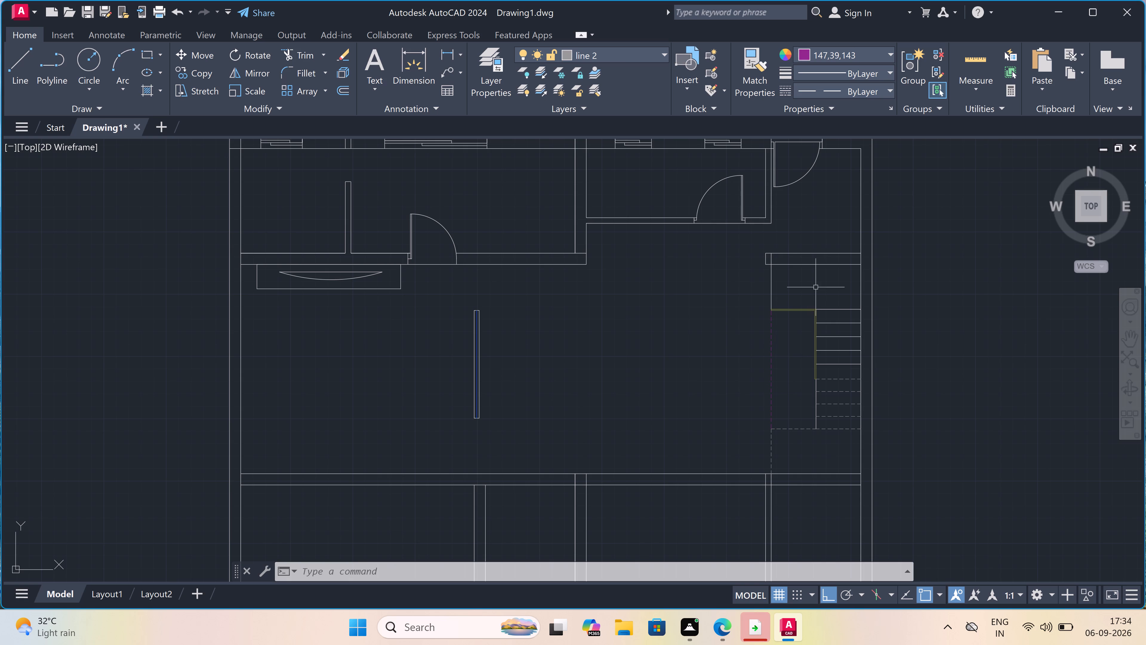
{"action": "scroll", "coordinate": [834, 272], "scroll_direction": "up", "scroll_amount": 2}
{"action": "key", "text": "Escape"}
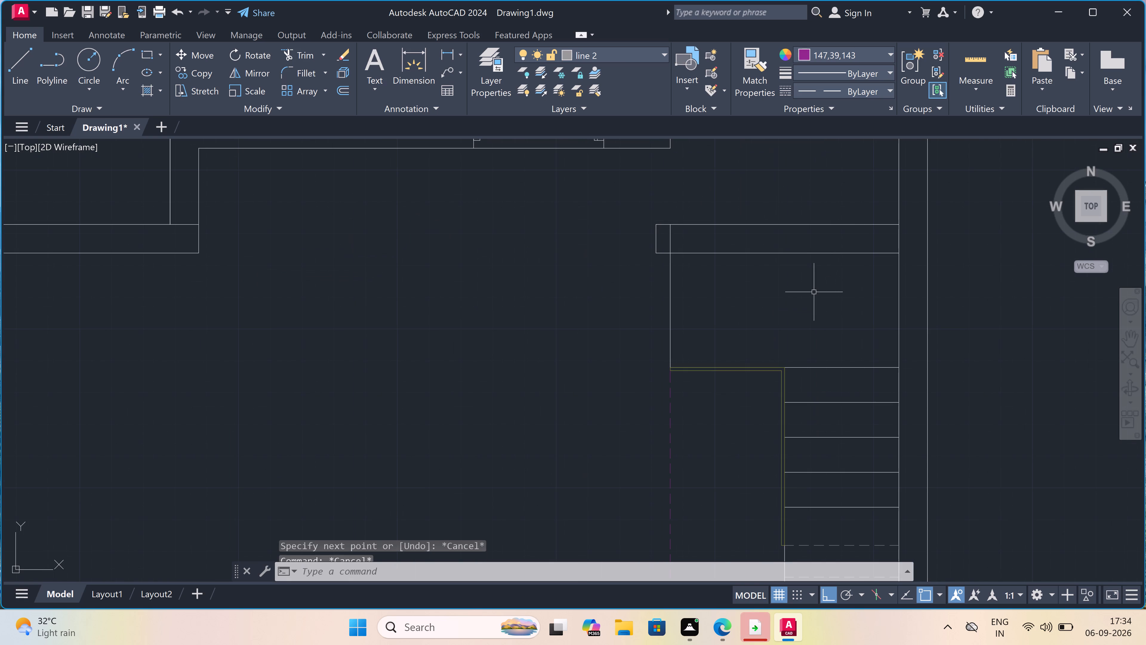
{"action": "type", "text": "o"}
{"action": "key", "text": "space"}
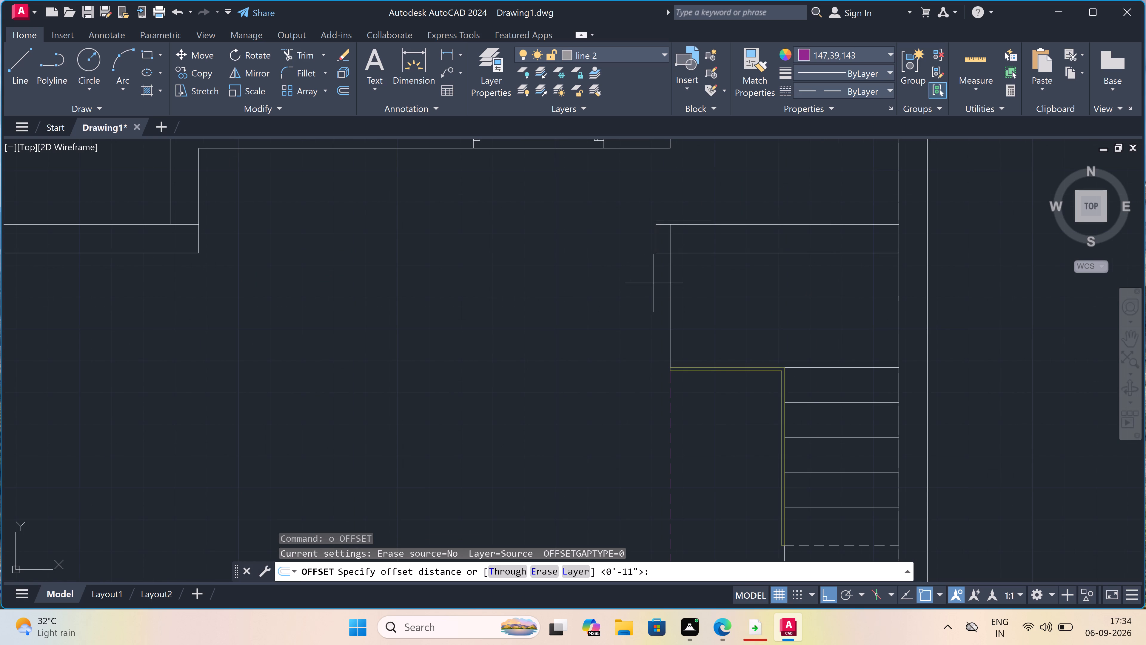
{"action": "left_click", "coordinate": [675, 292]}
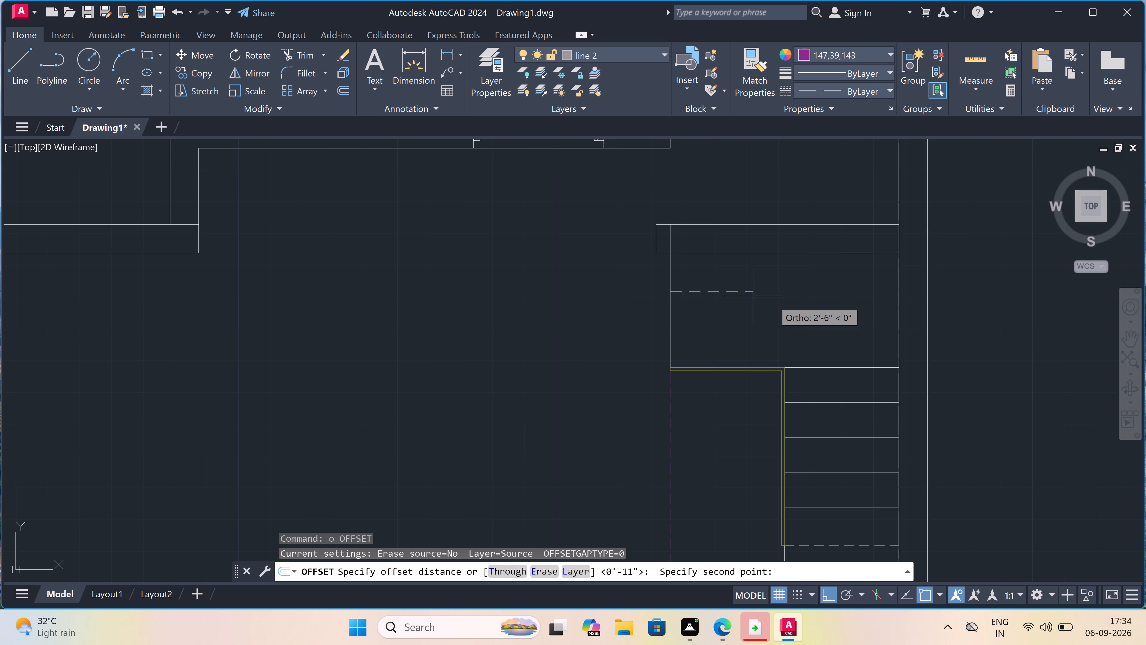
{"action": "type", "text": "10\""}
{"action": "key", "text": "space"}
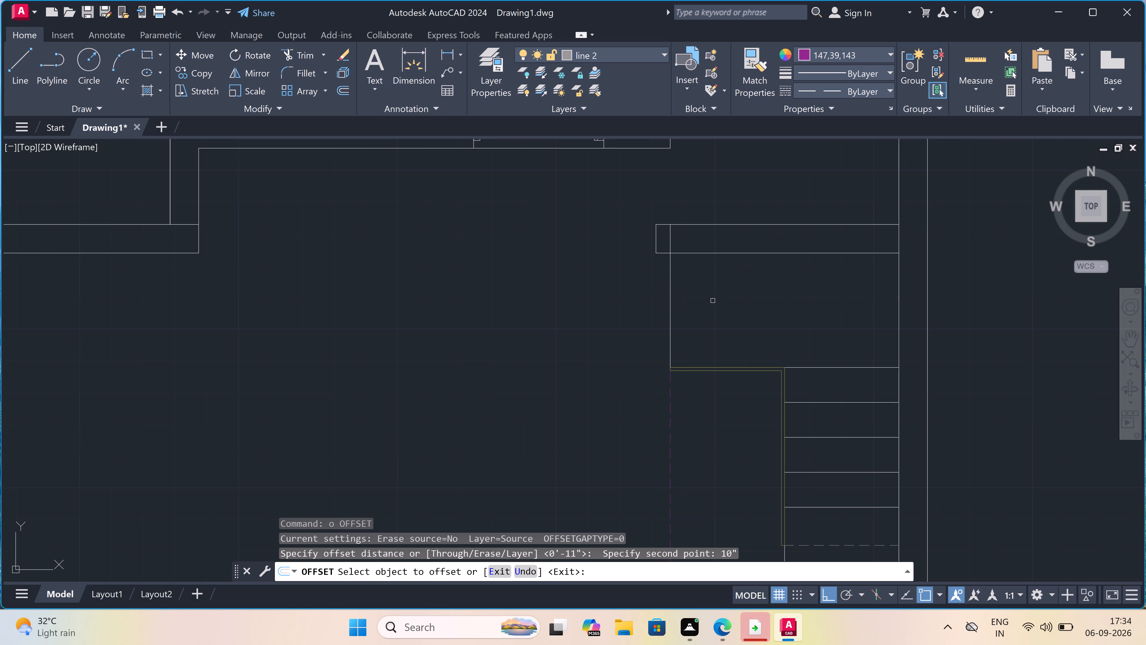
{"action": "triple_click", "coordinate": [669, 290]}
{"action": "left_click", "coordinate": [733, 290]}
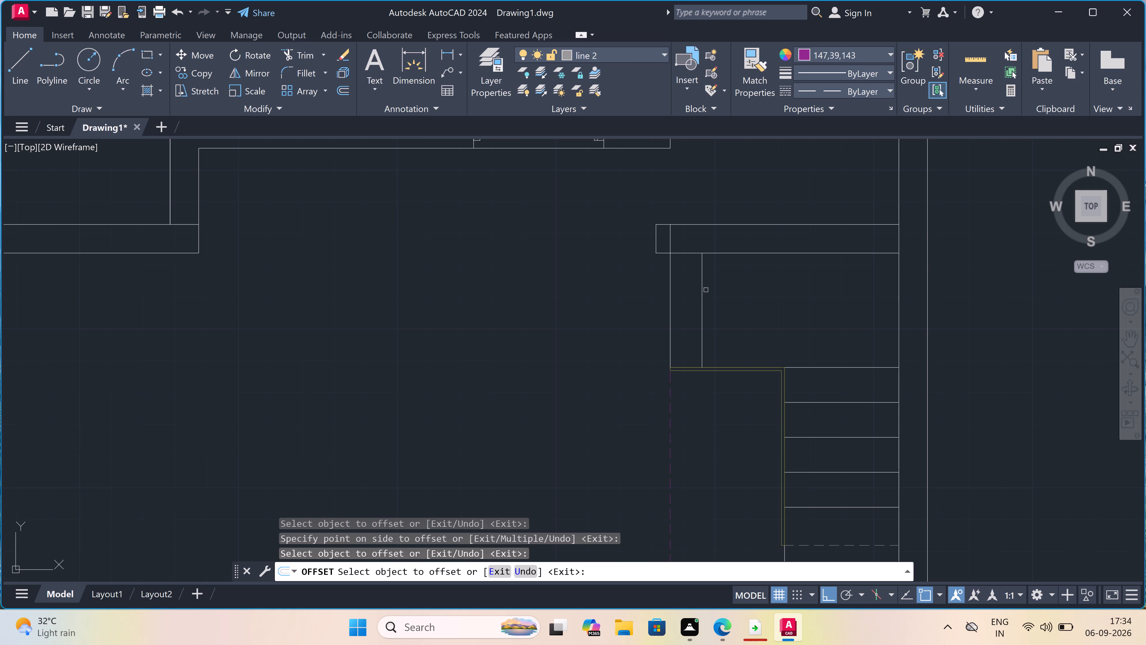
{"action": "left_click_drag", "start_coordinate": [700, 285], "coordinate": [704, 285]}
{"action": "left_click", "coordinate": [759, 277]}
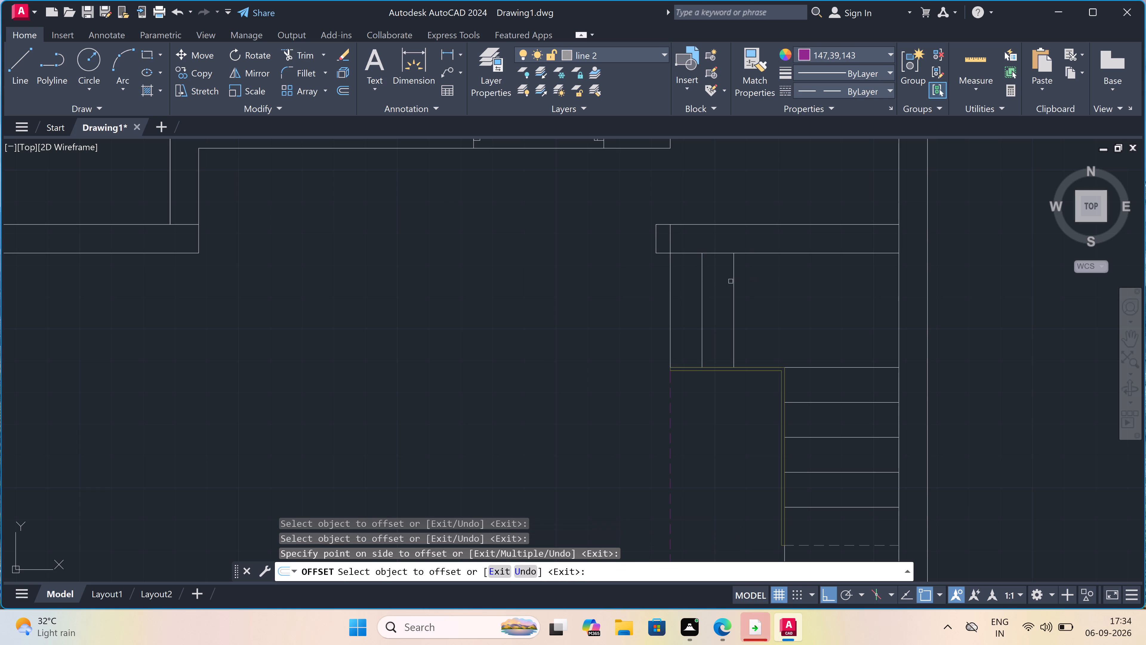
{"action": "left_click", "coordinate": [732, 282]}
{"action": "left_click", "coordinate": [779, 281]}
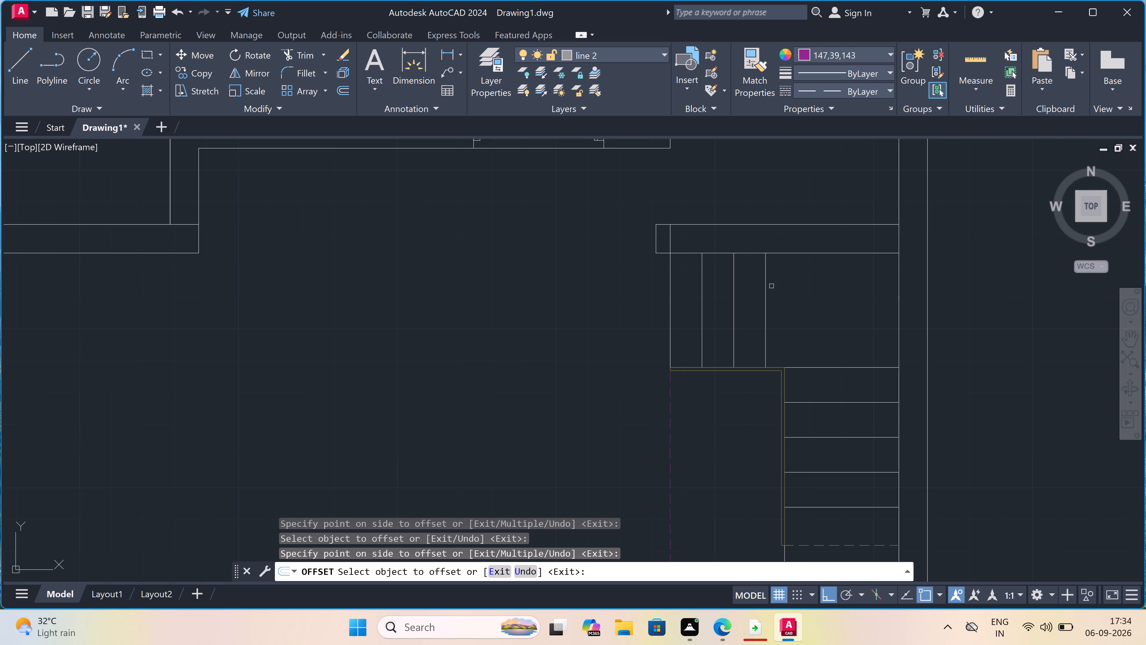
{"action": "key", "text": "Escape"}
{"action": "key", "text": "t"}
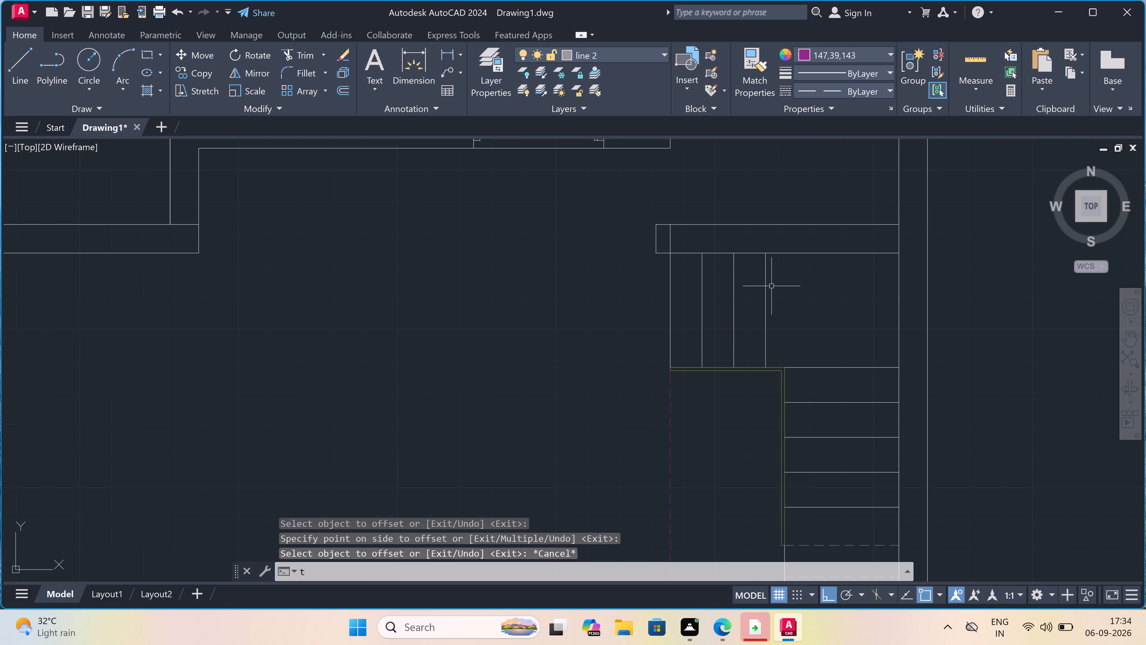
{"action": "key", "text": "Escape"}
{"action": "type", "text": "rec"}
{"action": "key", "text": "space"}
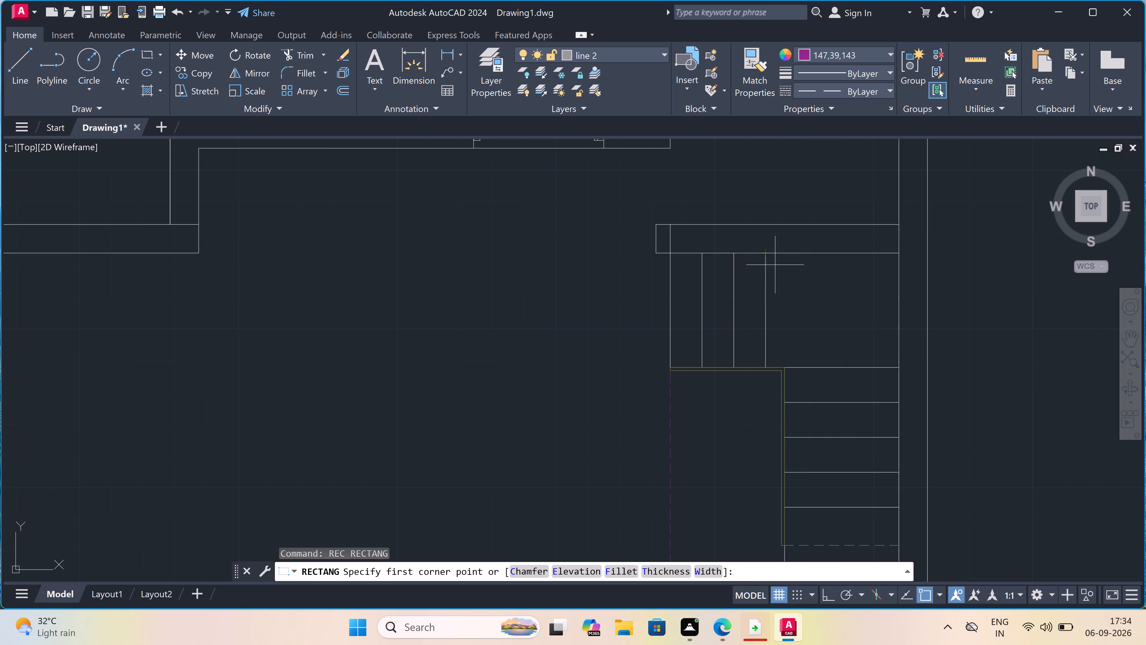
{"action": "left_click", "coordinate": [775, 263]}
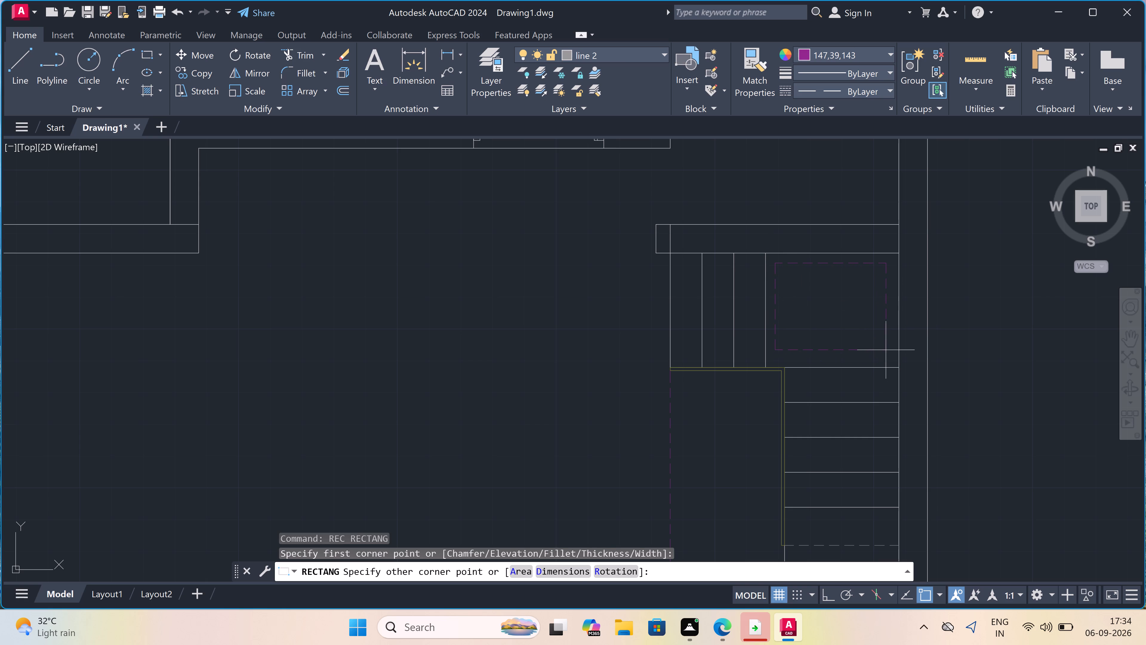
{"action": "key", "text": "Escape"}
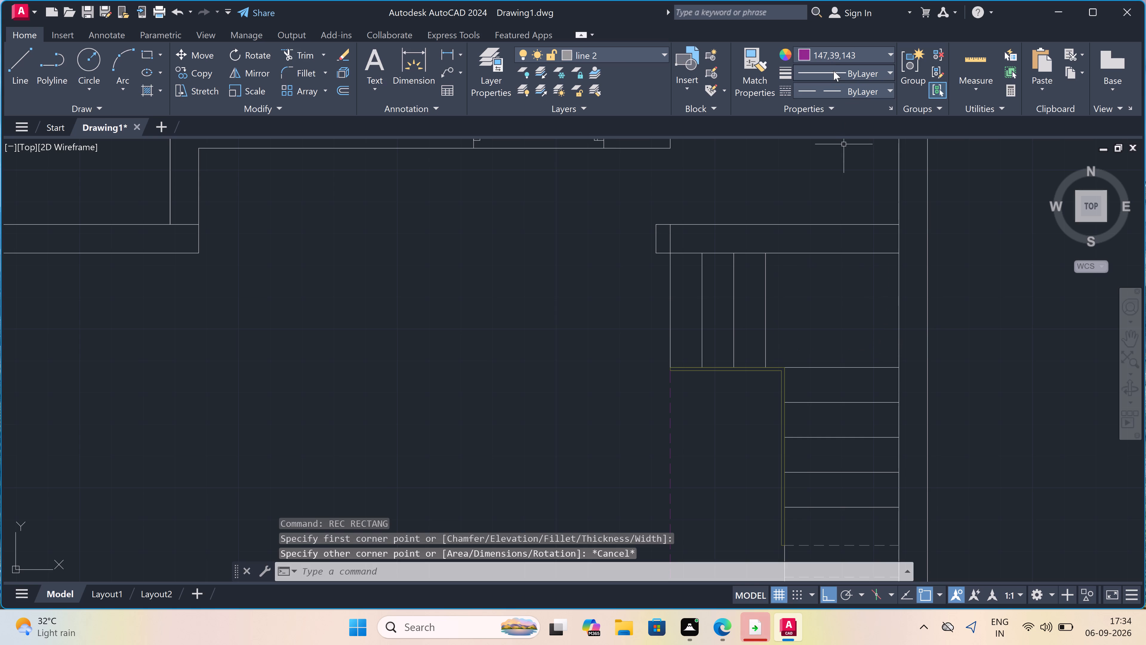
Set the current colour to ByBlock.
{"action": "left_click", "coordinate": [828, 53]}
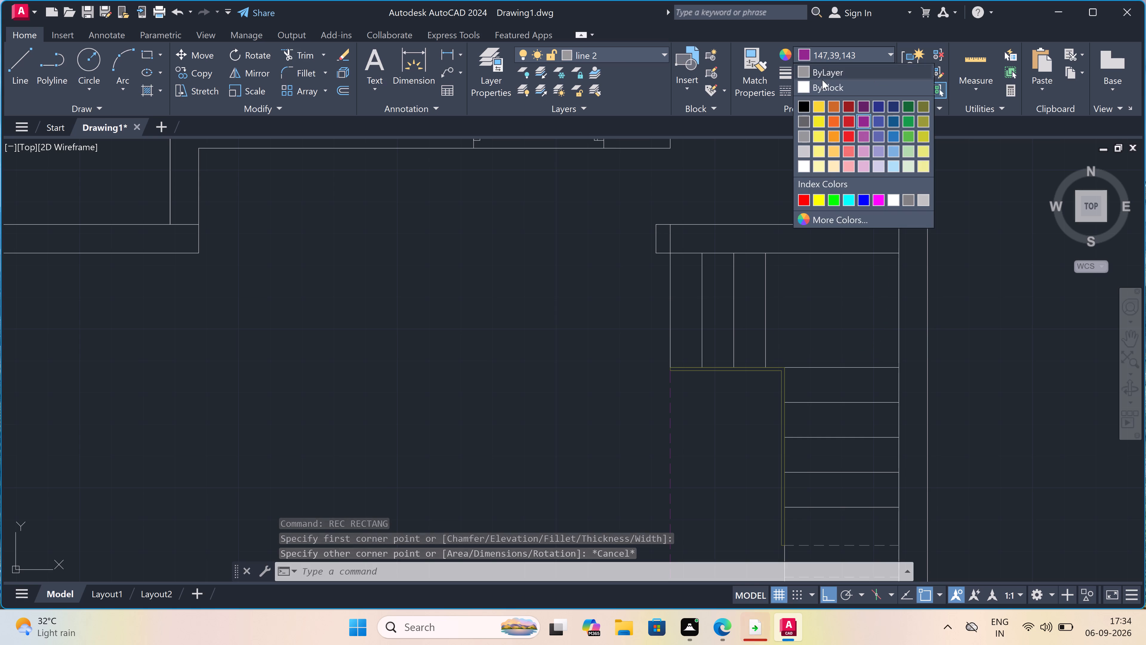
{"action": "left_click", "coordinate": [822, 84]}
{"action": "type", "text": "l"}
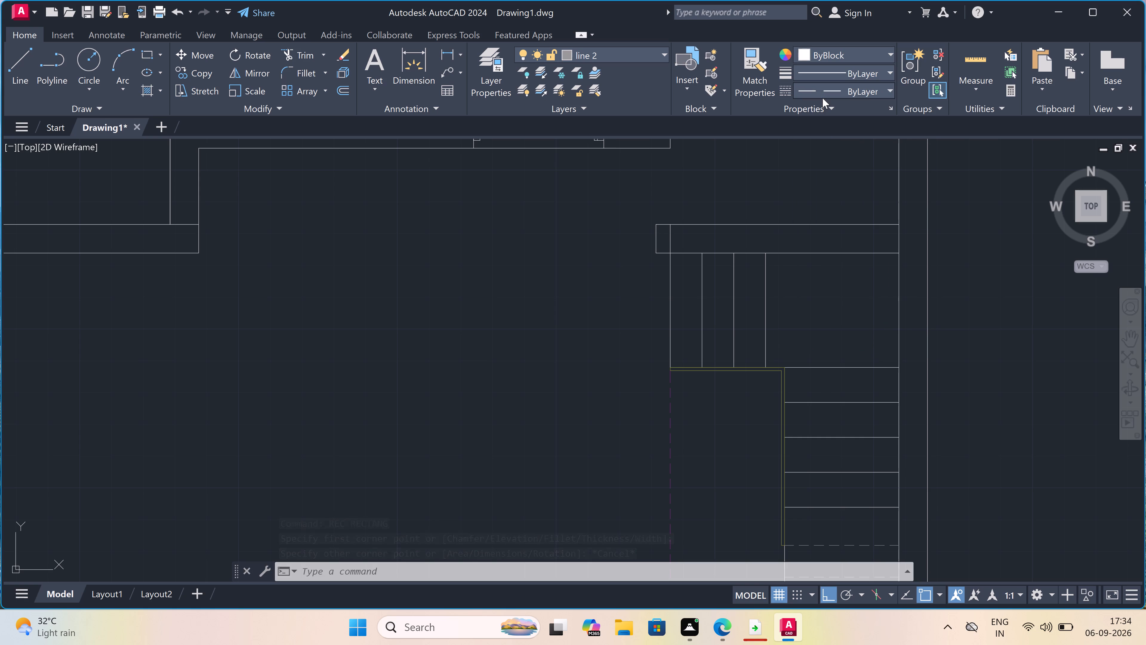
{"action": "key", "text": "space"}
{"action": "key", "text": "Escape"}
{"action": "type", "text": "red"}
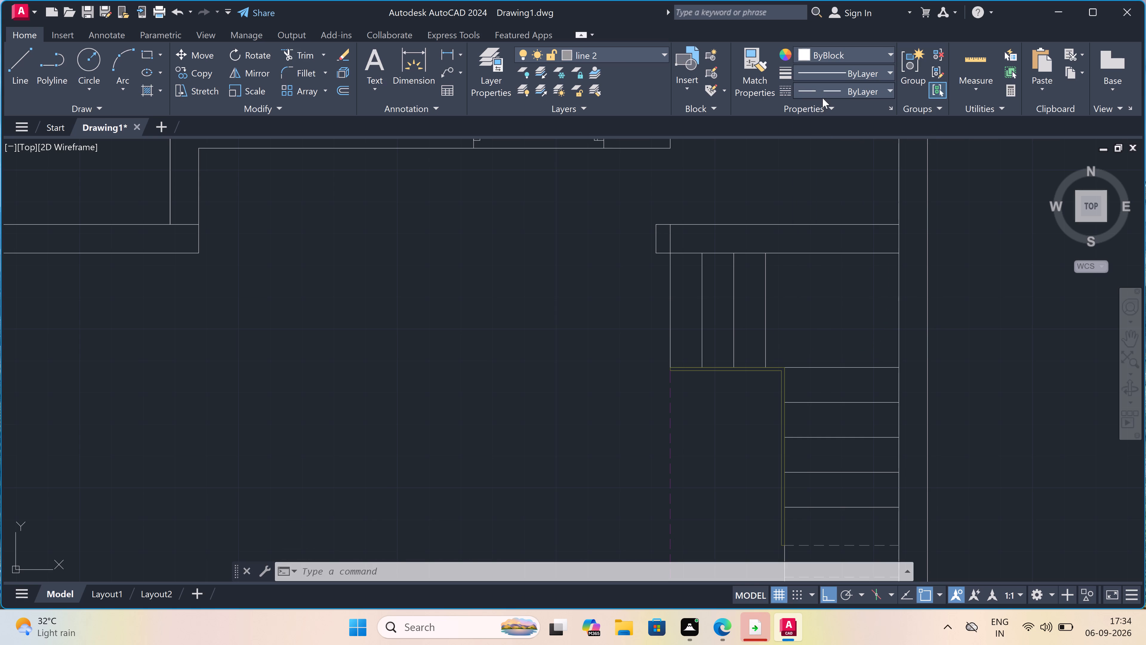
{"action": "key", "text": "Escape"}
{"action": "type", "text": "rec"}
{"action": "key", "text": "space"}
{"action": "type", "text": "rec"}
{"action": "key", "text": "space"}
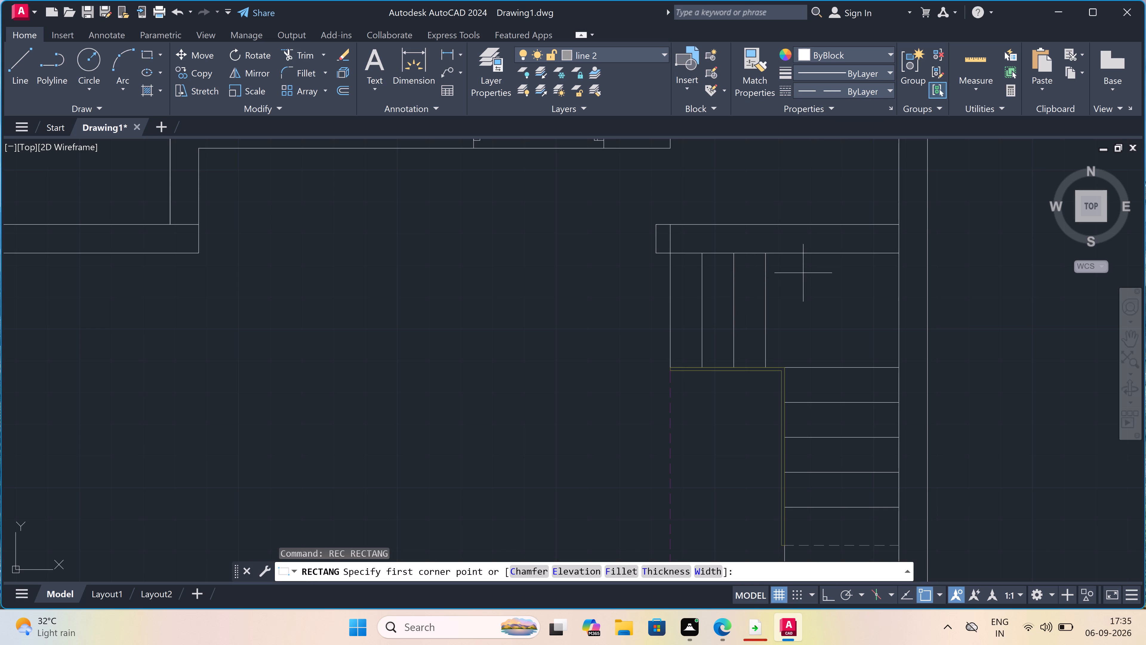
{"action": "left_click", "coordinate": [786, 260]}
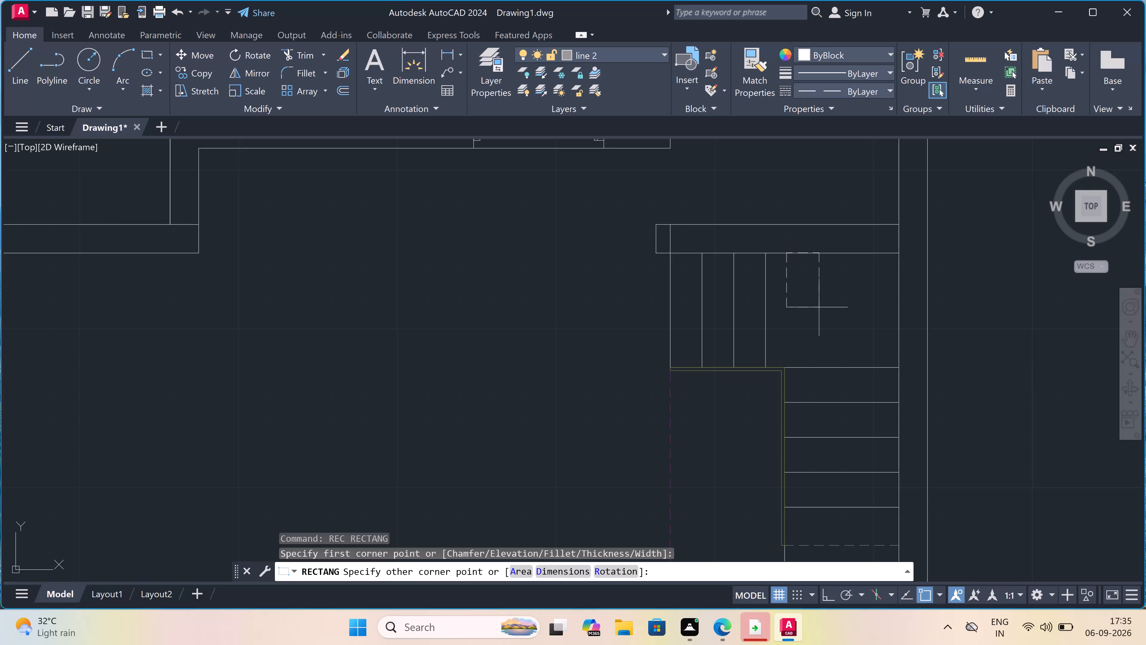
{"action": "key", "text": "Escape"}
Set the linetype to Continuous and draw a rectangle within the stair's upper landing, between the vertical treads and the east wall.
{"action": "left_click", "coordinate": [840, 91]}
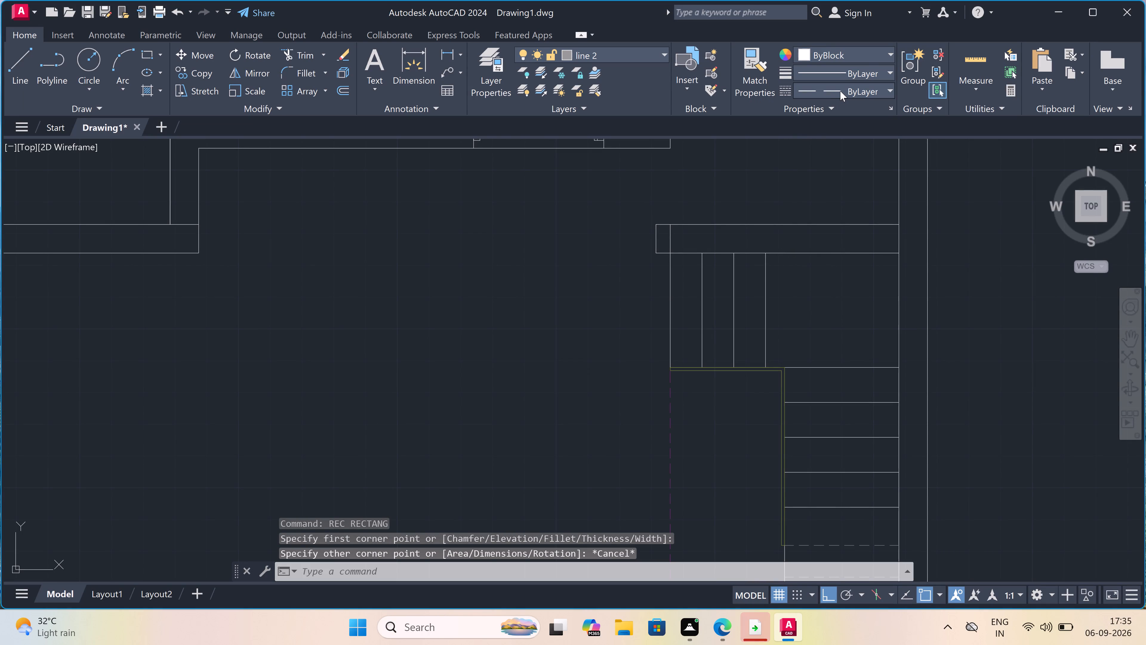
{"action": "left_click", "coordinate": [875, 142]}
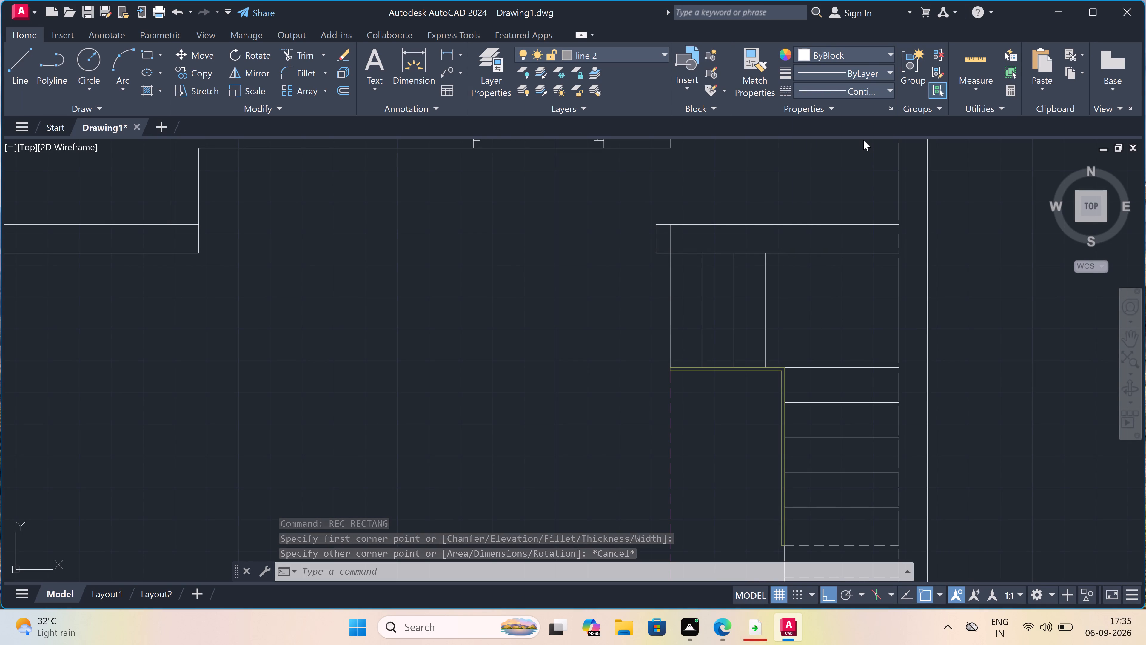
{"action": "type", "text": "rec"}
{"action": "key", "text": "space"}
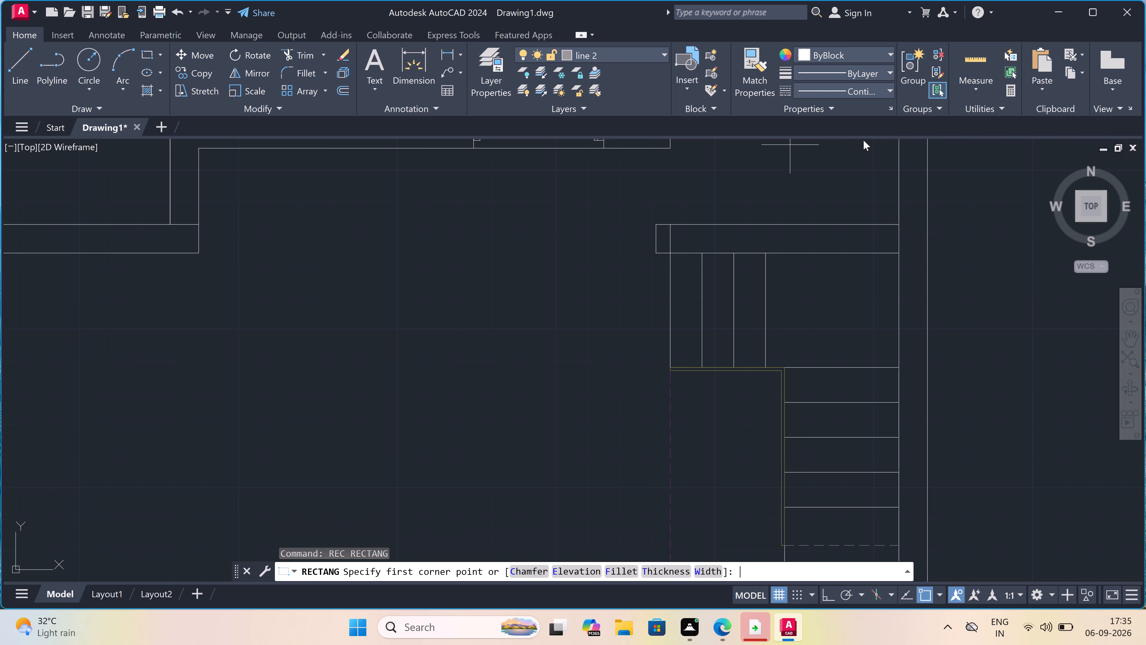
{"action": "scroll", "coordinate": [790, 313], "scroll_direction": "up", "scroll_amount": 1}
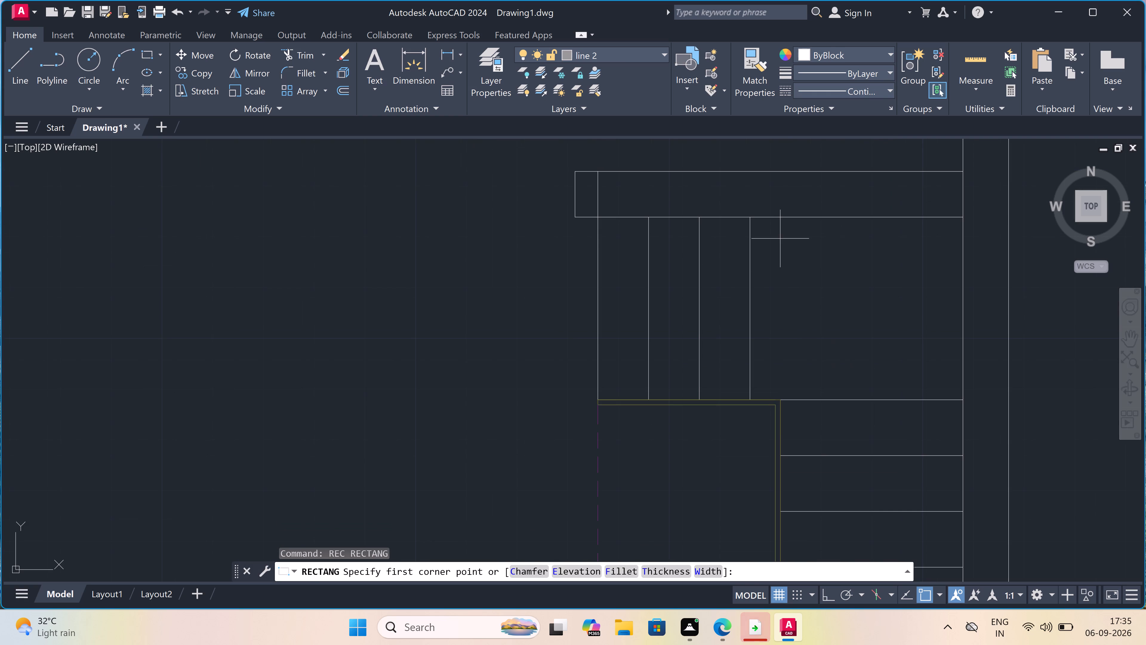
{"action": "left_click", "coordinate": [785, 233]}
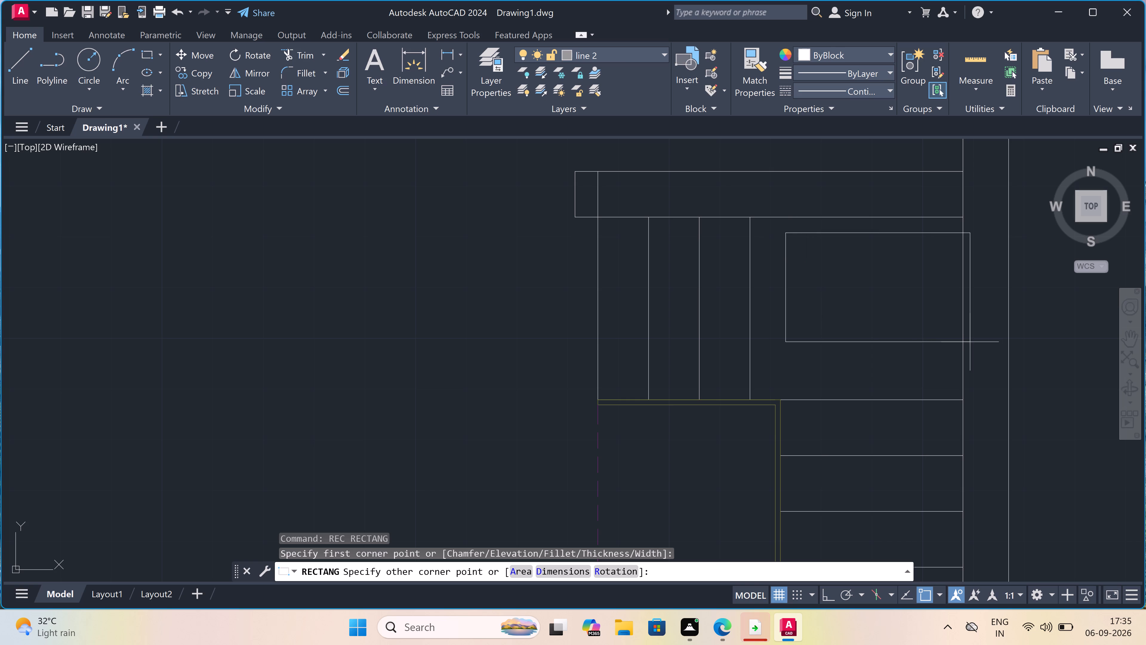
{"action": "left_click", "coordinate": [943, 373]}
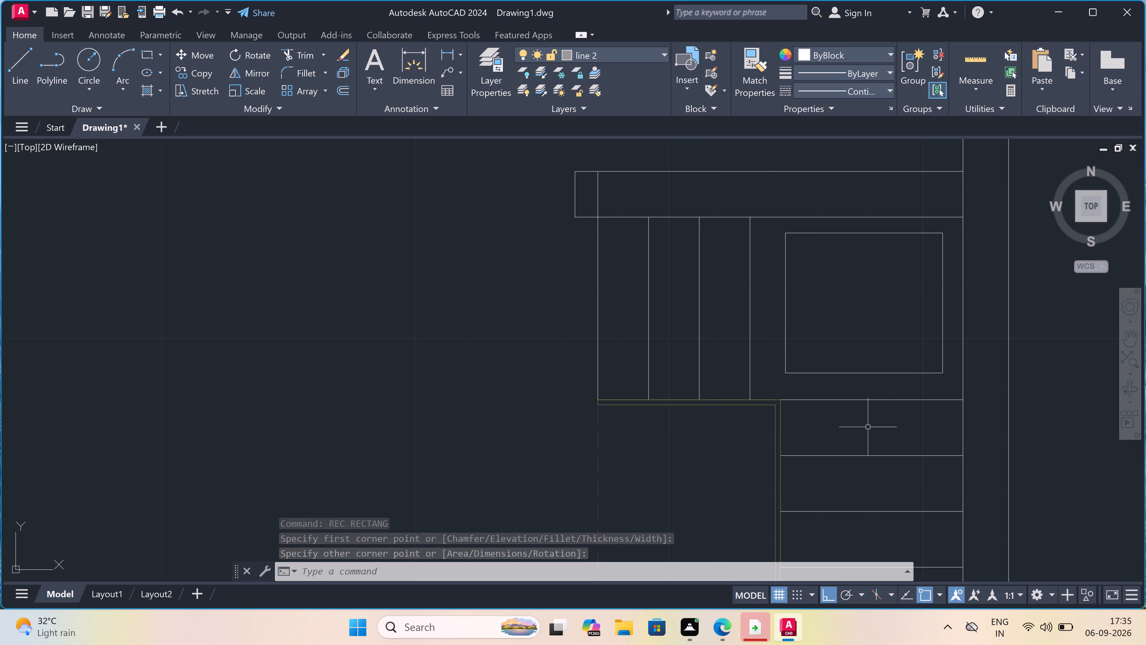
Offset the dashed vertical line at the west edge of the stair's lower end eastward three times in succession at 10" spacing.
{"action": "scroll", "coordinate": [868, 427], "scroll_direction": "up", "scroll_amount": 3}
{"action": "scroll", "coordinate": [861, 399], "scroll_direction": "down", "scroll_amount": 5}
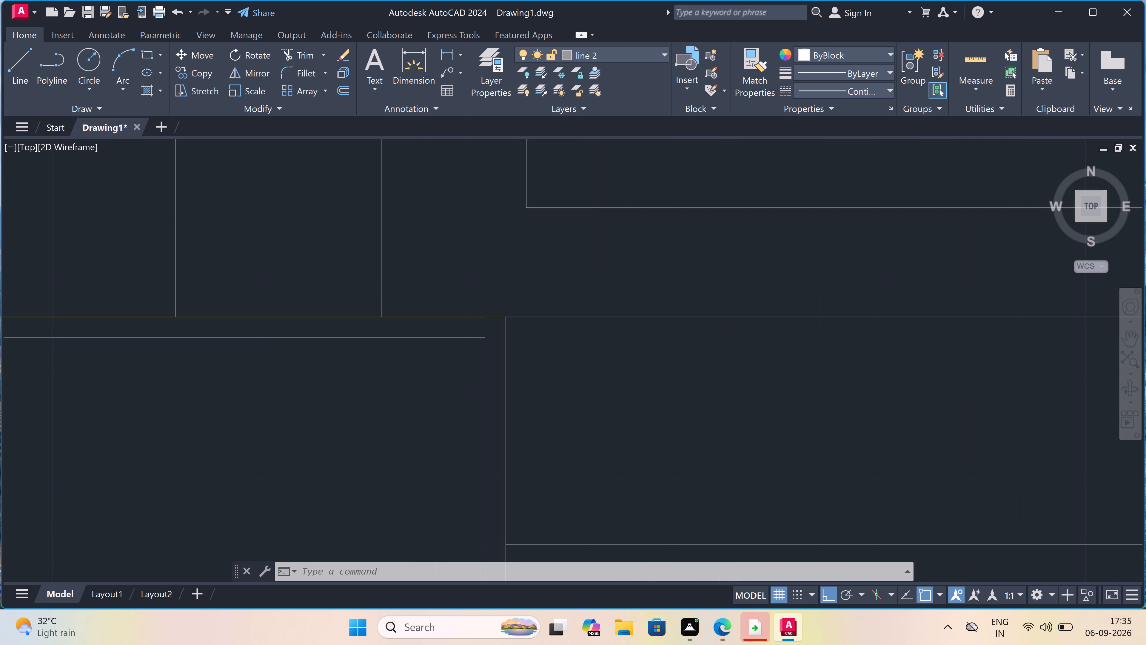
{"action": "scroll", "coordinate": [865, 390], "scroll_direction": "down", "scroll_amount": 3}
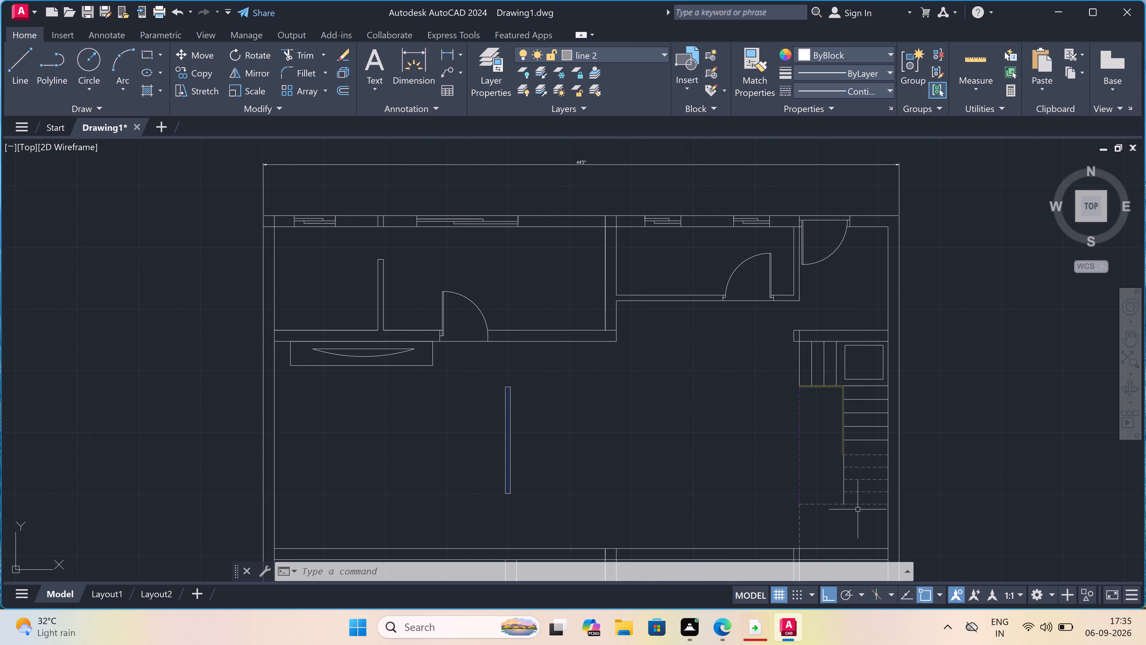
{"action": "scroll", "coordinate": [831, 559], "scroll_direction": "up", "scroll_amount": 3}
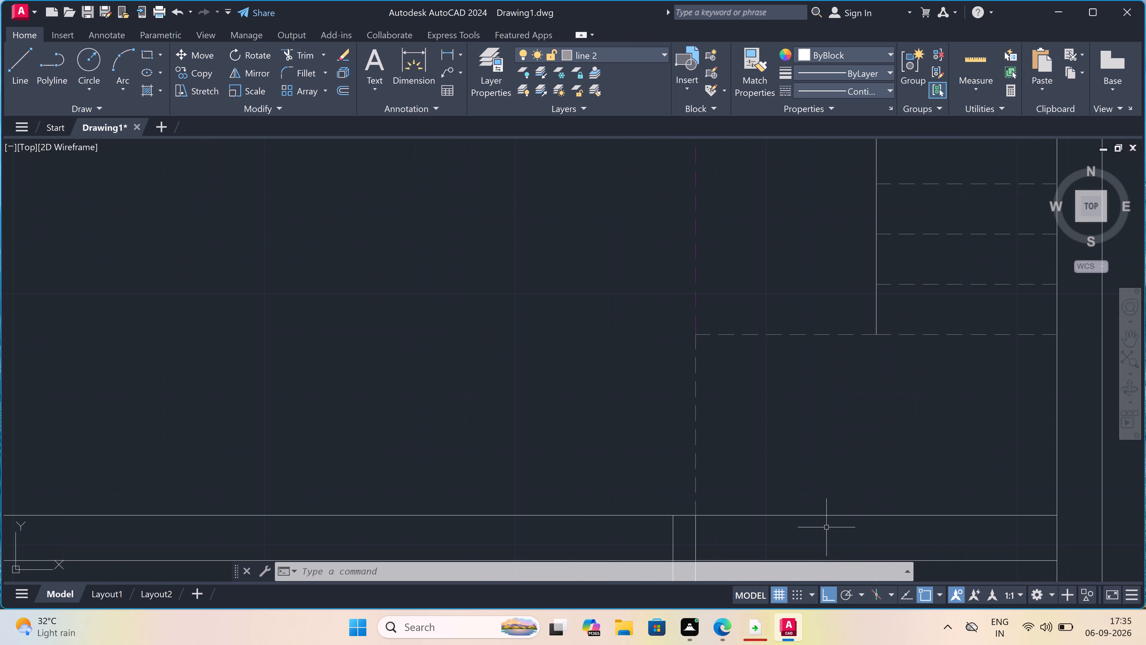
{"action": "type", "text": "o"}
{"action": "key", "text": "space"}
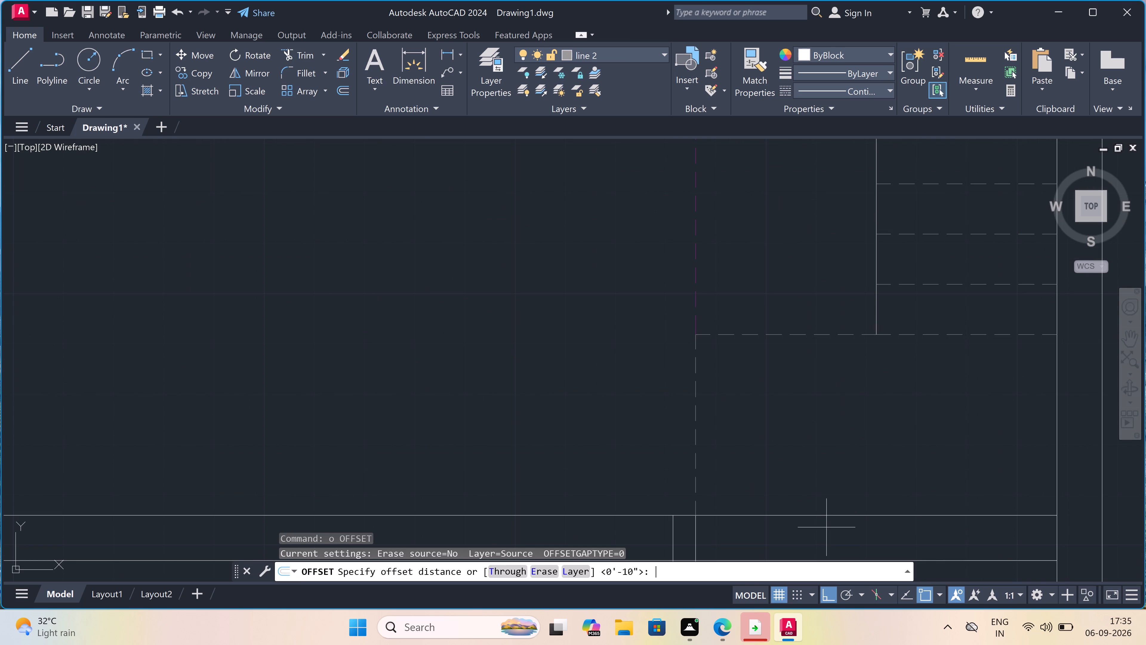
{"action": "left_click", "coordinate": [695, 437]}
{"action": "type", "text": "10\""}
{"action": "key", "text": "space"}
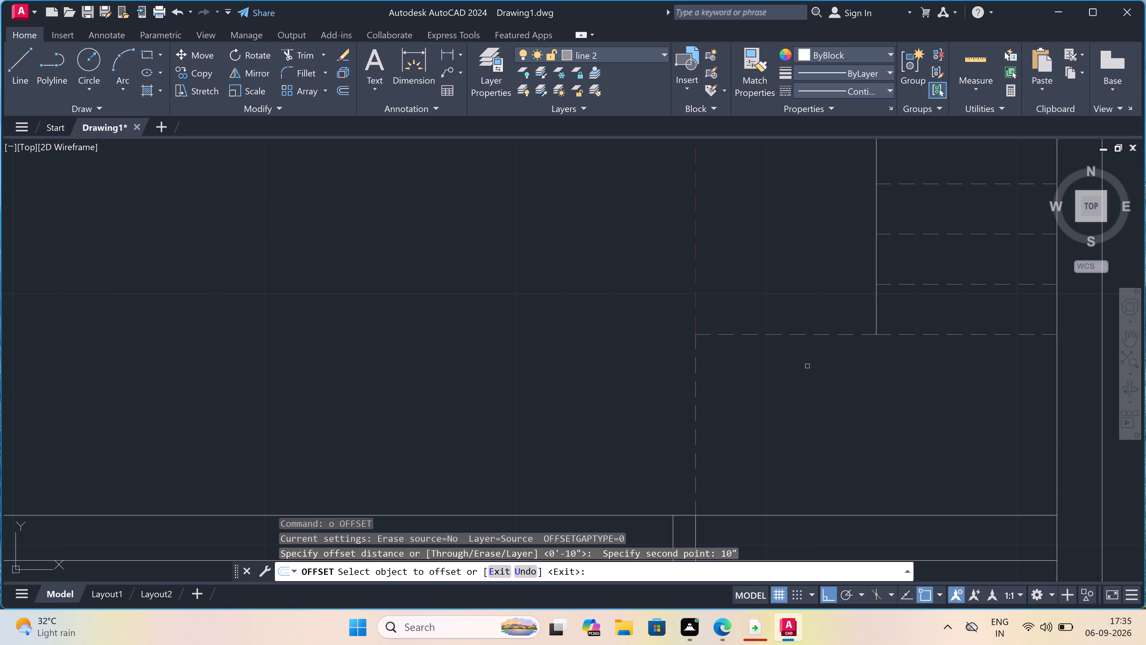
{"action": "left_click", "coordinate": [695, 418]}
{"action": "left_click", "coordinate": [740, 417]}
{"action": "left_click", "coordinate": [745, 414]}
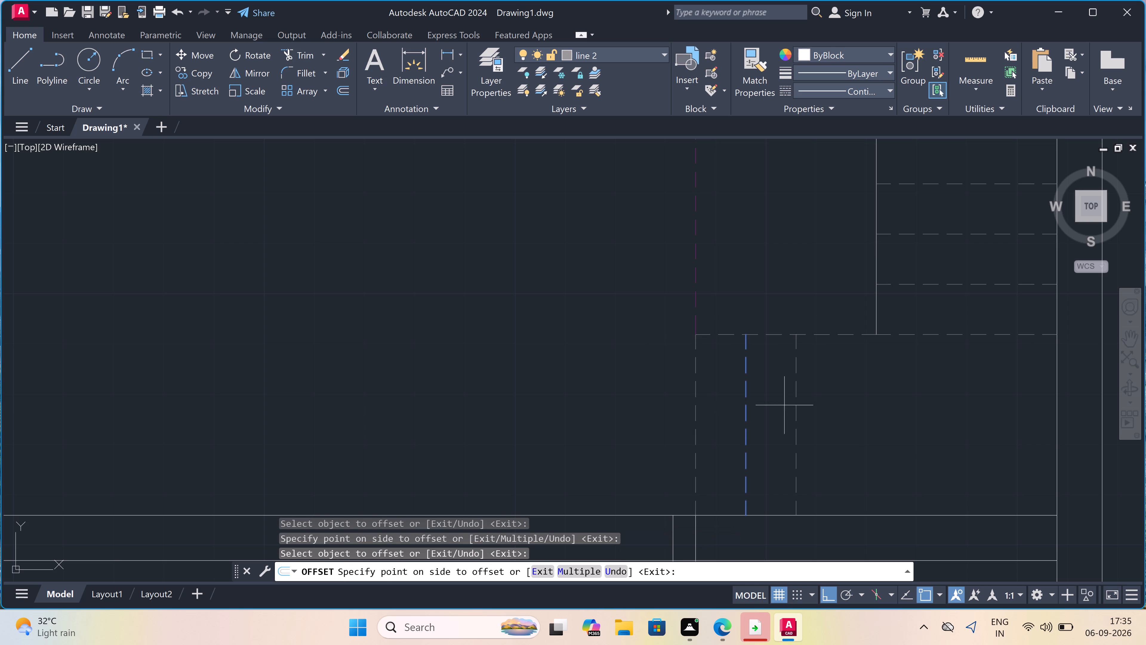
{"action": "left_click", "coordinate": [797, 405]}
{"action": "left_click", "coordinate": [795, 405]}
{"action": "left_click", "coordinate": [861, 396]}
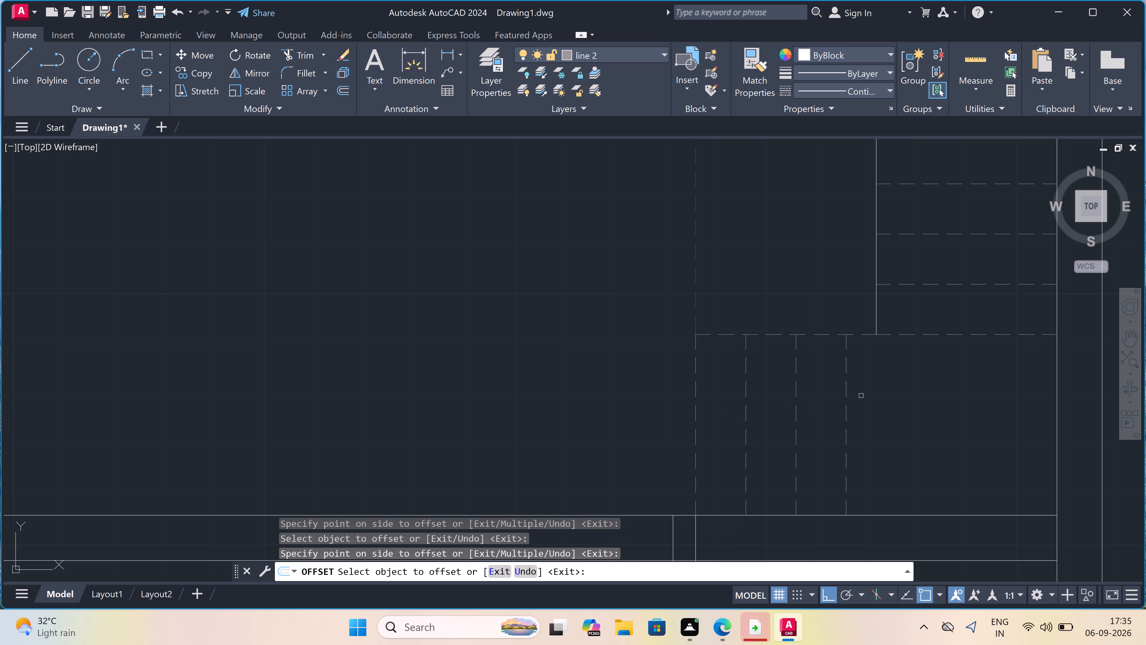
{"action": "key", "text": "Escape"}
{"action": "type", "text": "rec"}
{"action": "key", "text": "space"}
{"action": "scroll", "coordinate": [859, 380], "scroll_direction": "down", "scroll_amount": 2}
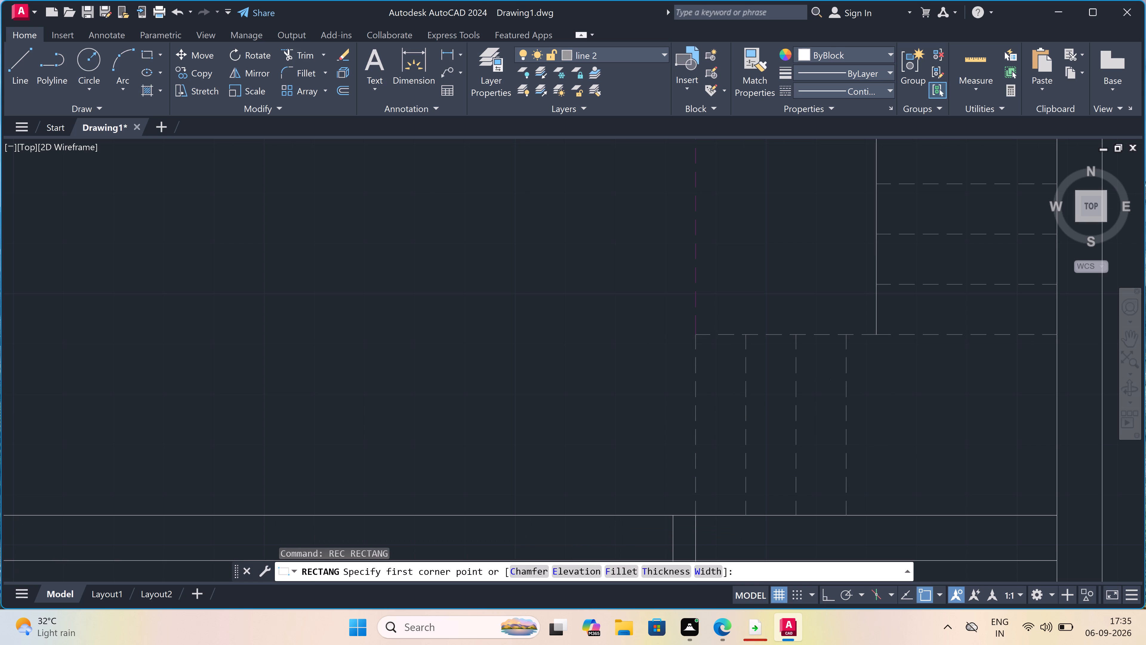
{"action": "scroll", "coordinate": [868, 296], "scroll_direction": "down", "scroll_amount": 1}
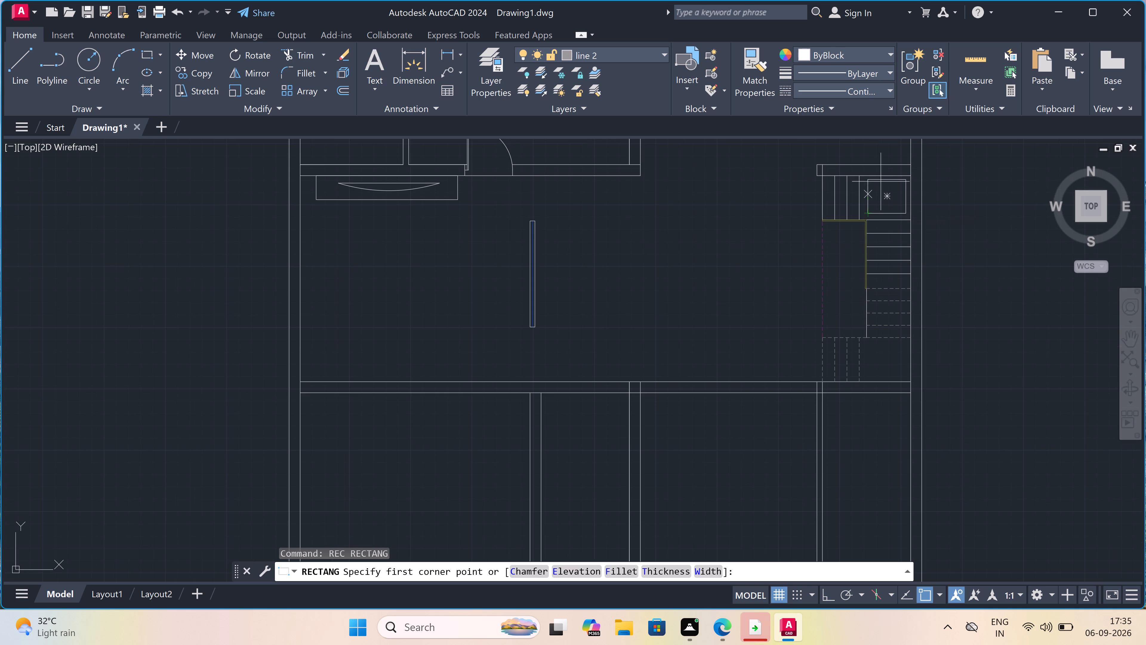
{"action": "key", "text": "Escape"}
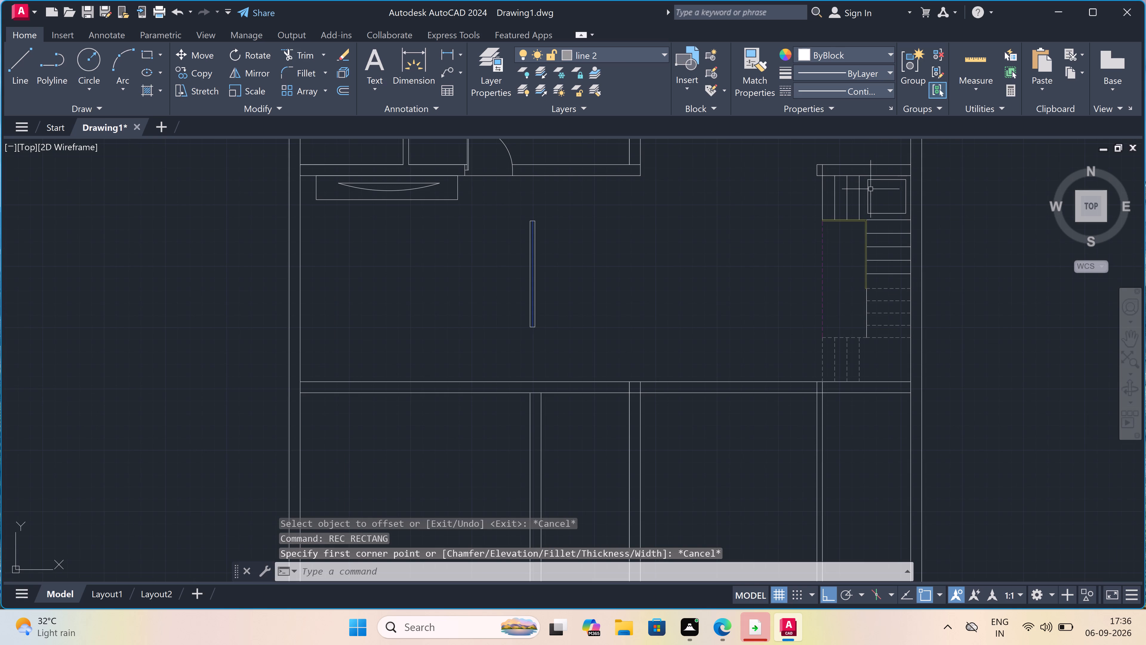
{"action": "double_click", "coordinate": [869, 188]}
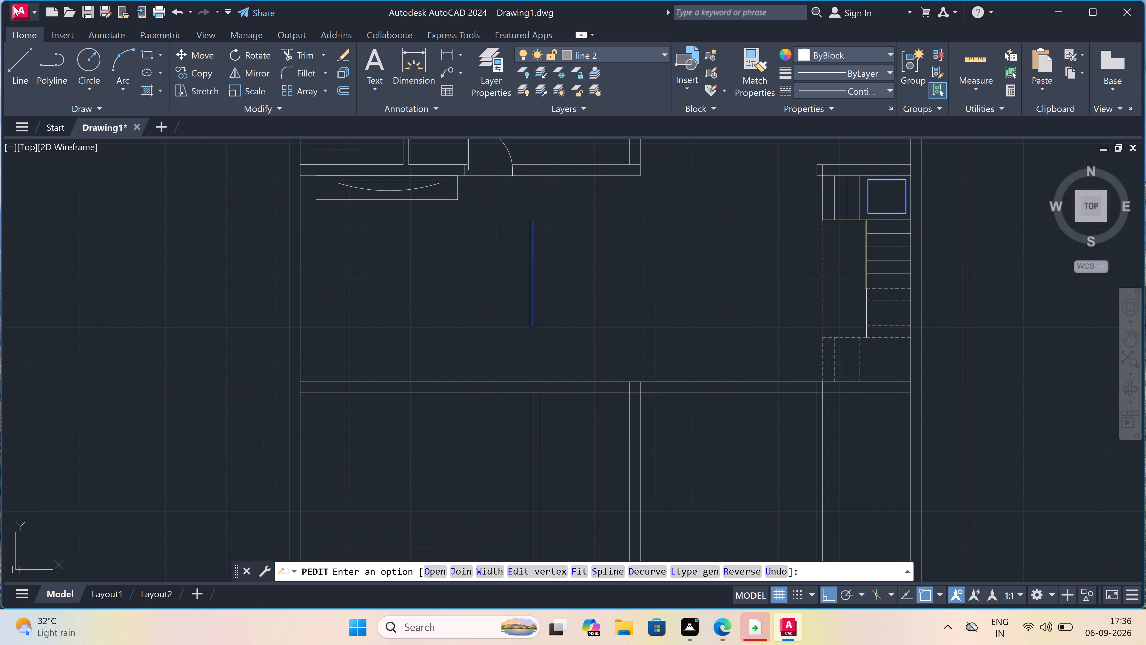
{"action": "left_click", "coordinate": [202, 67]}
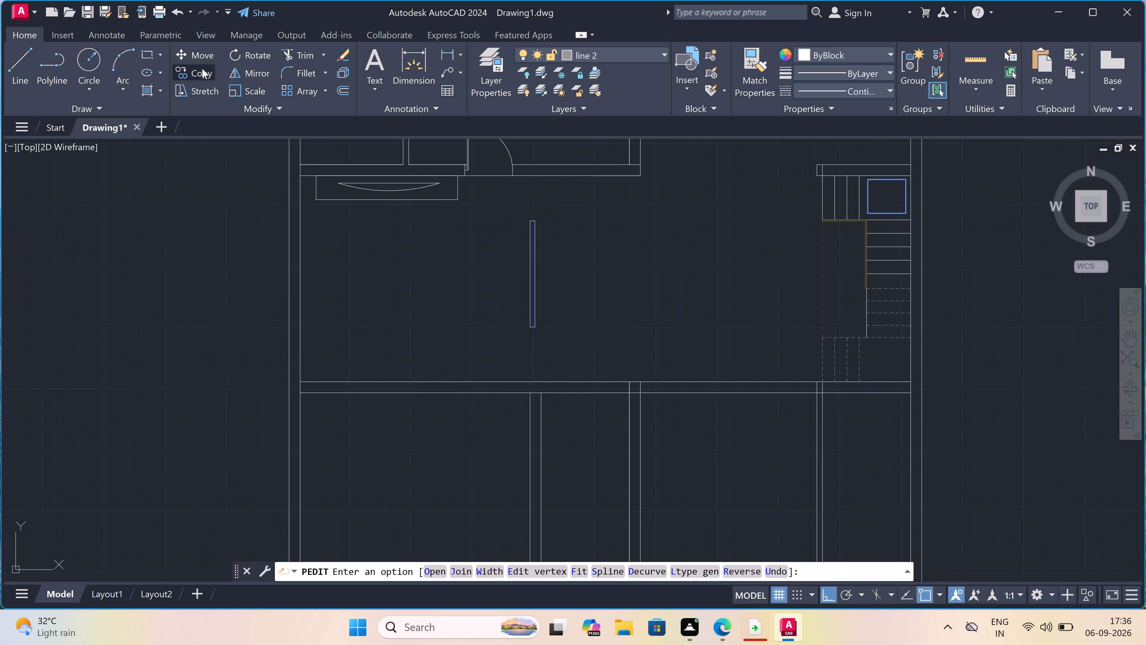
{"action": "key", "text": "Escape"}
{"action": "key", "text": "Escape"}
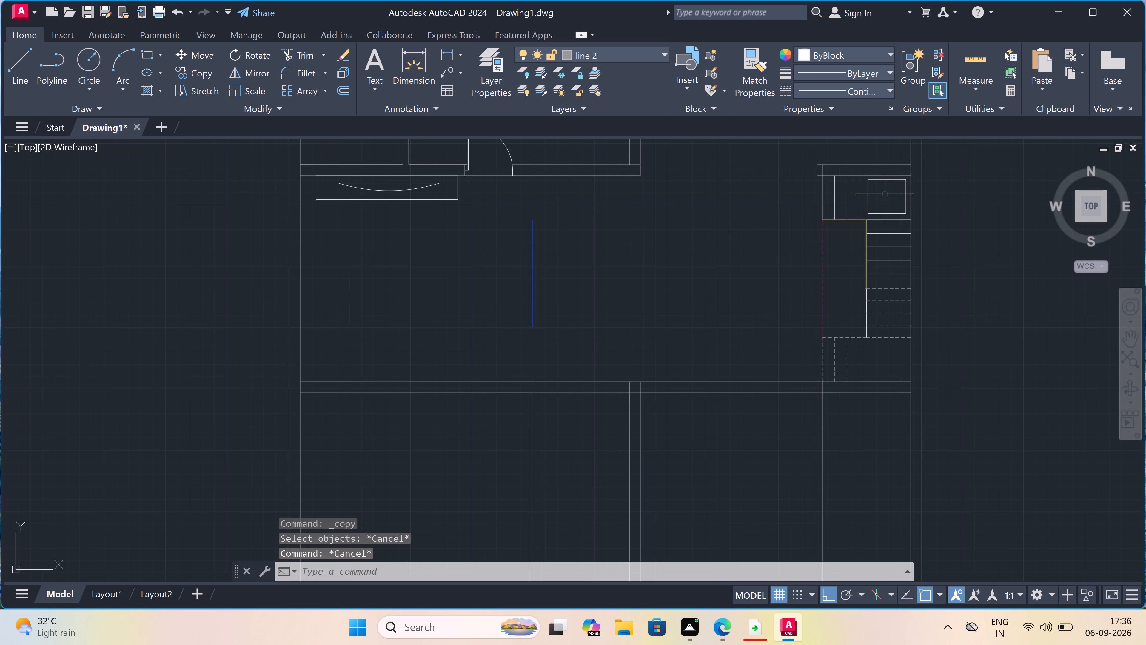
Copy the upper landing's rectangle about 11' straight south into the lower landing, beside the dashed vertical treads.
{"action": "left_click", "coordinate": [866, 190]}
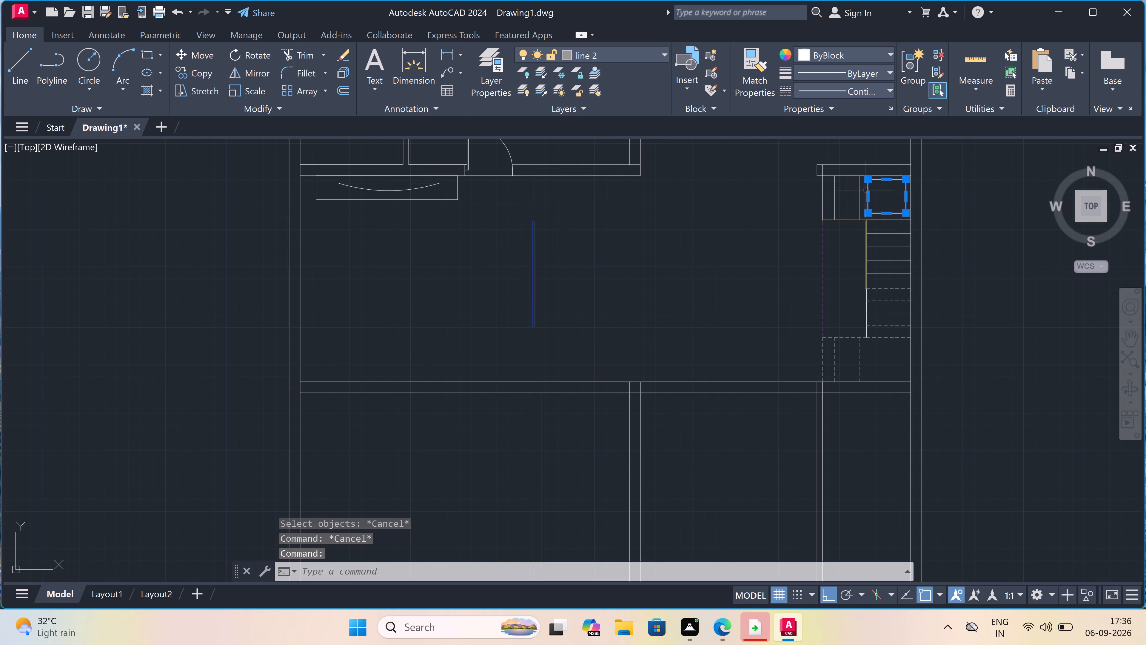
{"action": "left_click", "coordinate": [196, 73]}
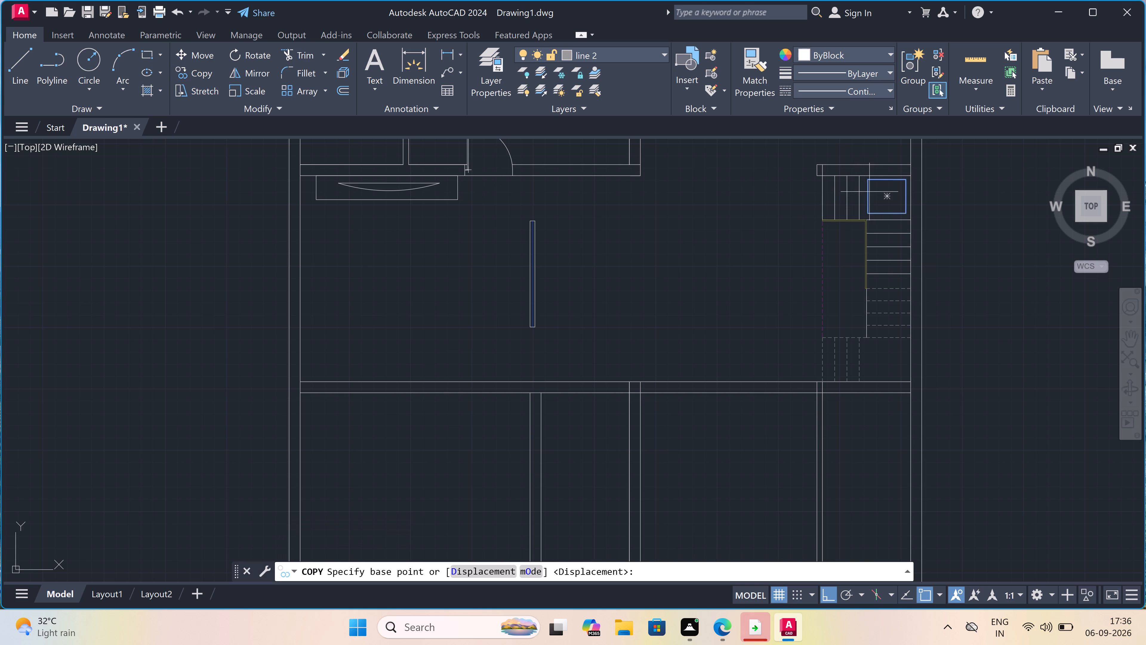
{"action": "left_click", "coordinate": [891, 192]}
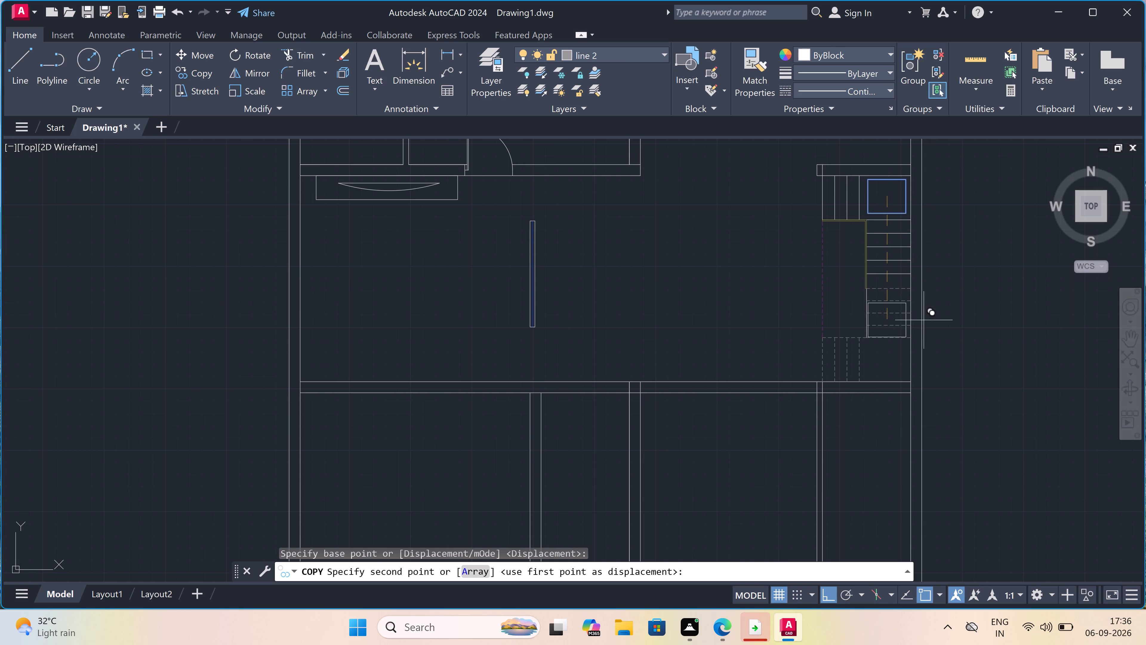
{"action": "scroll", "coordinate": [895, 368], "scroll_direction": "up", "scroll_amount": 3}
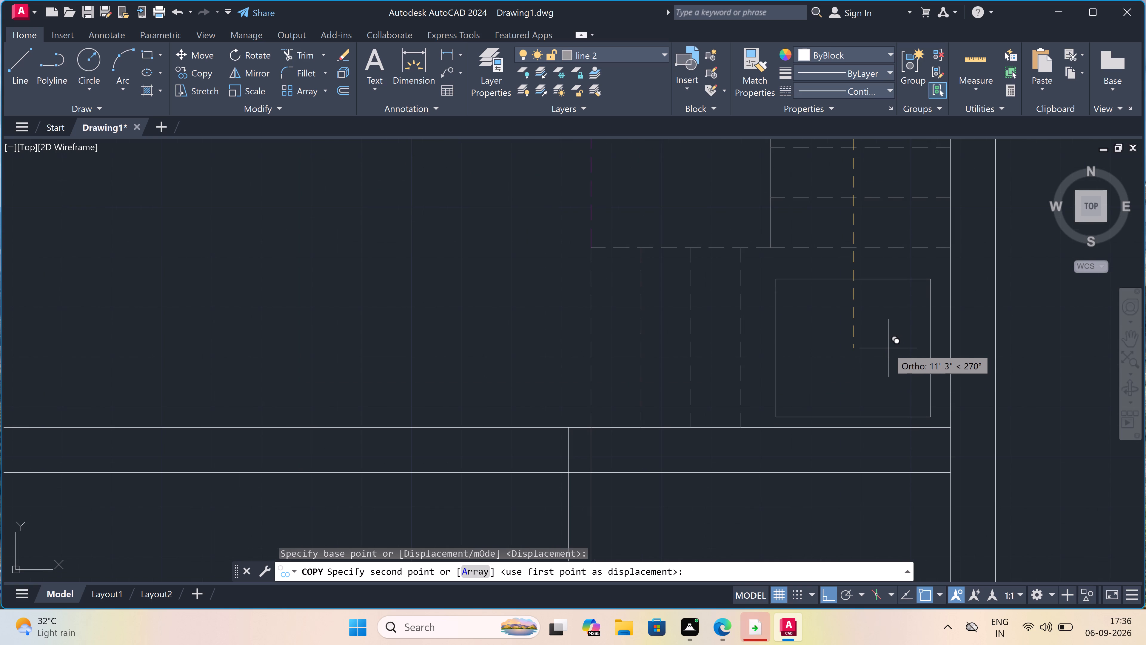
{"action": "double_click", "coordinate": [885, 340]}
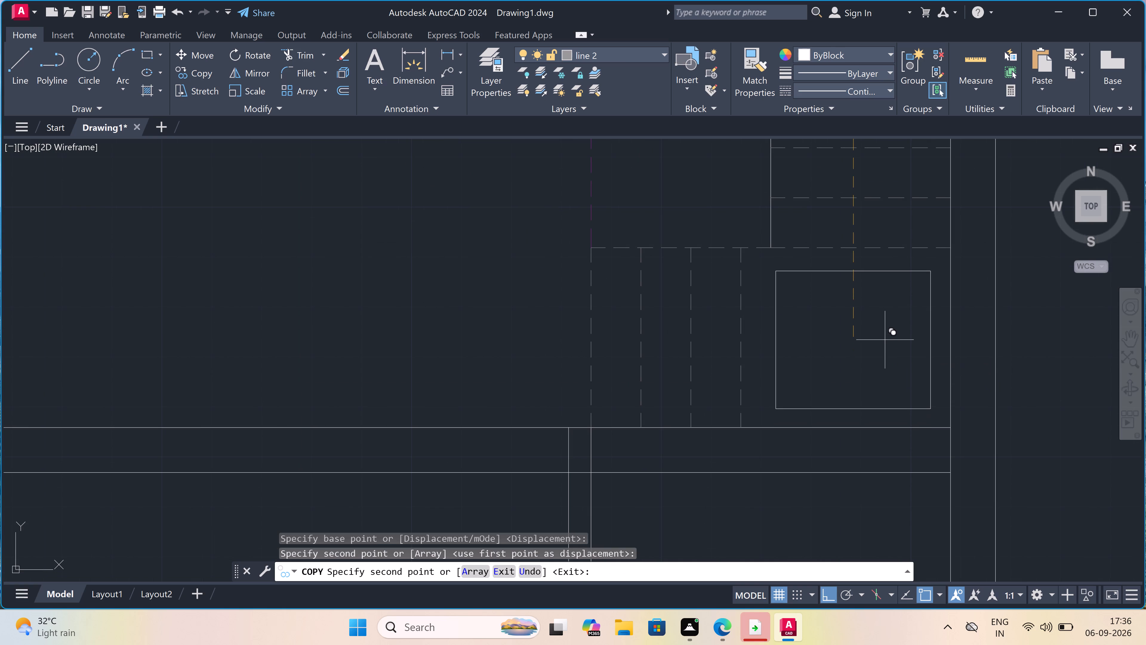
{"action": "key", "text": "Escape"}
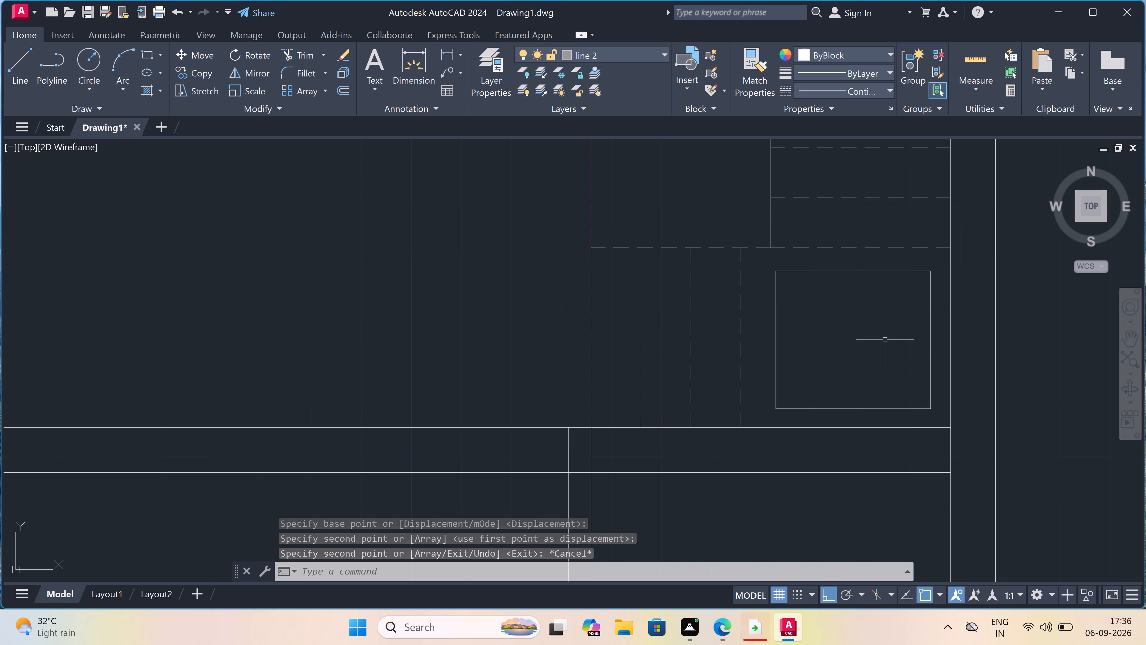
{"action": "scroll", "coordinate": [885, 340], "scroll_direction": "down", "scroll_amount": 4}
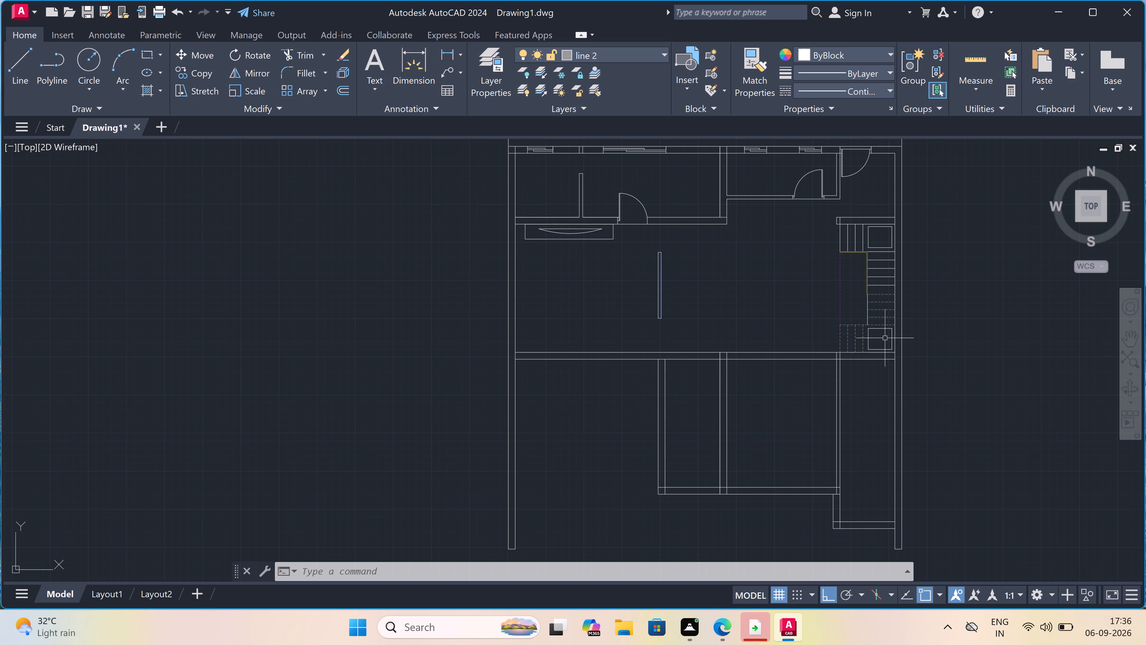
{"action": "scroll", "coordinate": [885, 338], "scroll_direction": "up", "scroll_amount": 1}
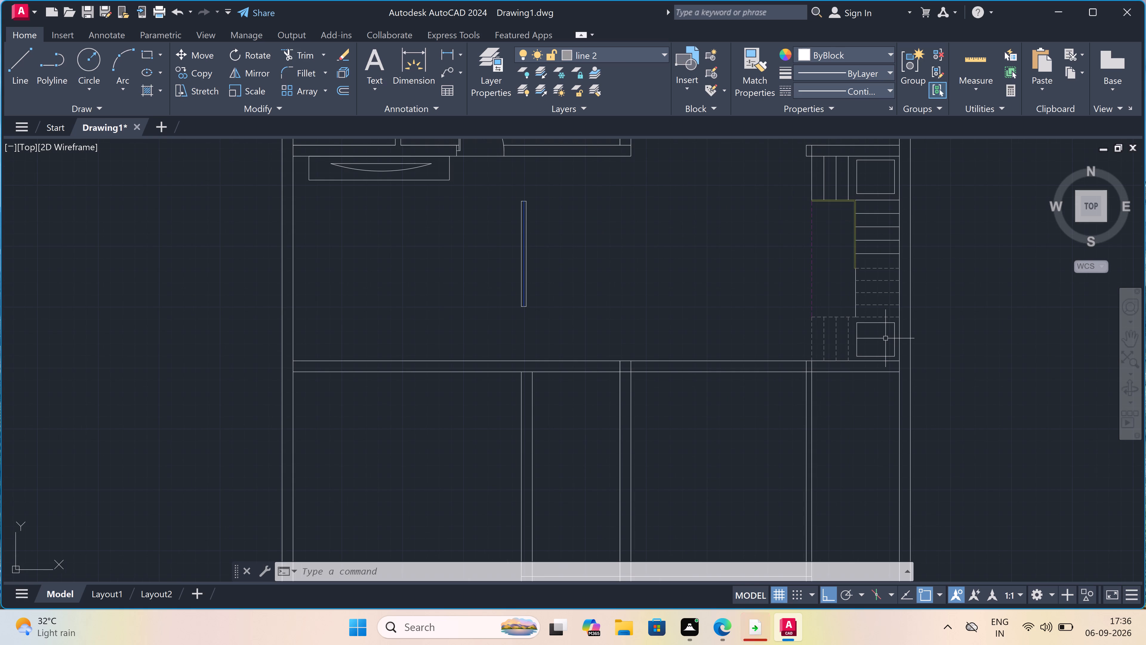
Erase the copied rectangle from the stair's lower landing.
{"action": "scroll", "coordinate": [885, 338], "scroll_direction": "up", "scroll_amount": 2}
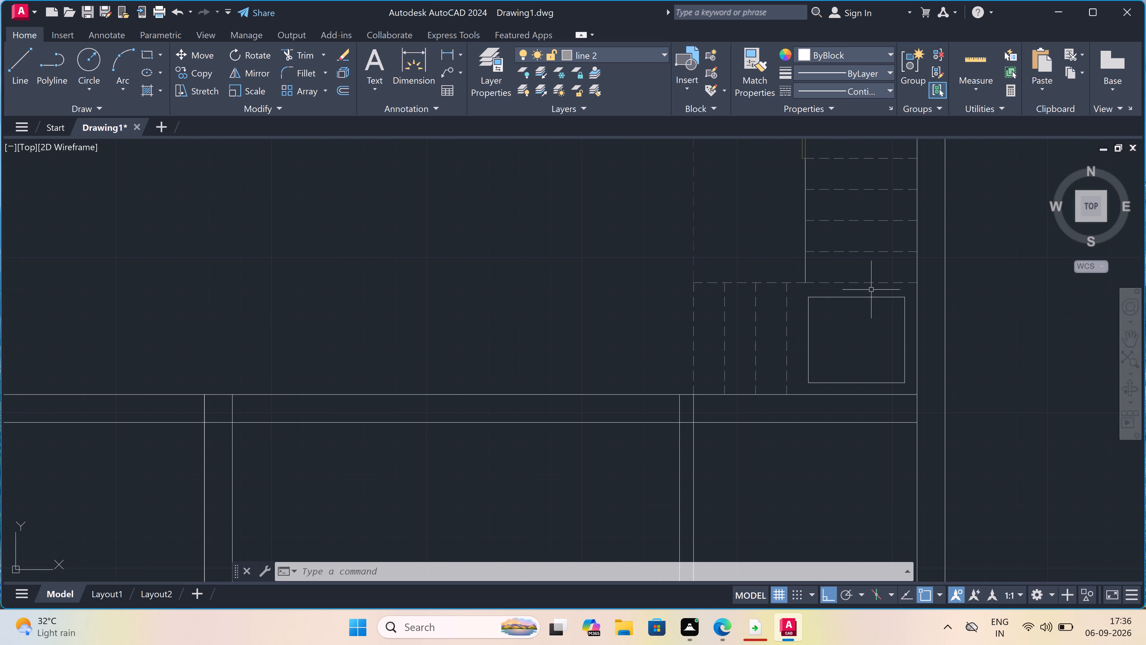
{"action": "double_click", "coordinate": [869, 299]}
{"action": "key", "text": "Delete"}
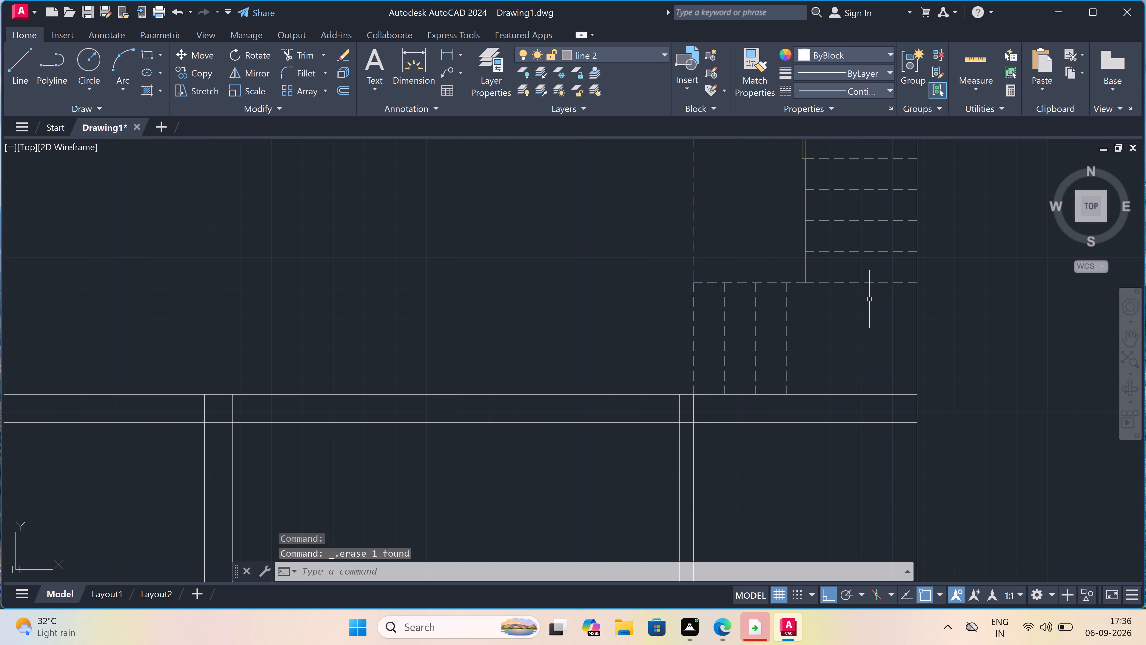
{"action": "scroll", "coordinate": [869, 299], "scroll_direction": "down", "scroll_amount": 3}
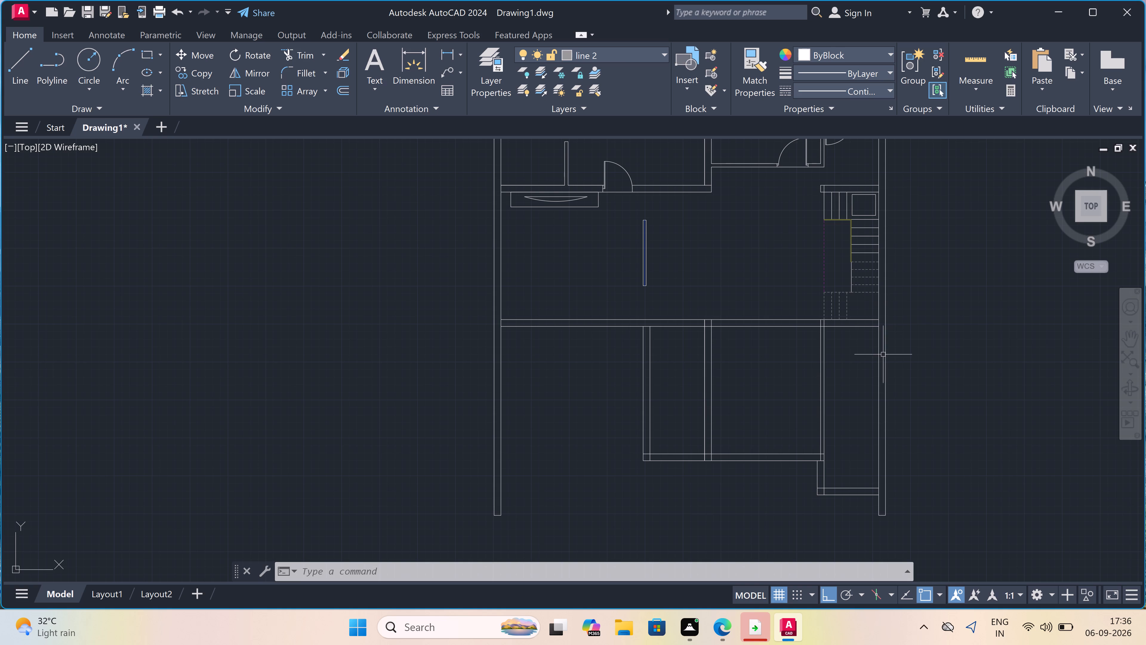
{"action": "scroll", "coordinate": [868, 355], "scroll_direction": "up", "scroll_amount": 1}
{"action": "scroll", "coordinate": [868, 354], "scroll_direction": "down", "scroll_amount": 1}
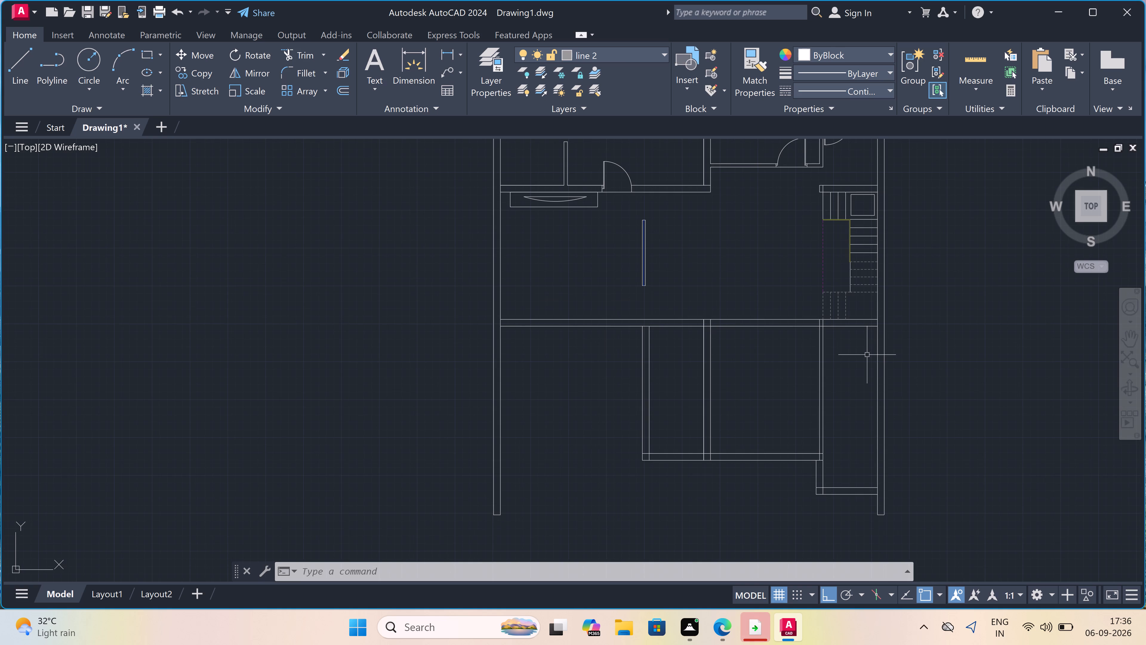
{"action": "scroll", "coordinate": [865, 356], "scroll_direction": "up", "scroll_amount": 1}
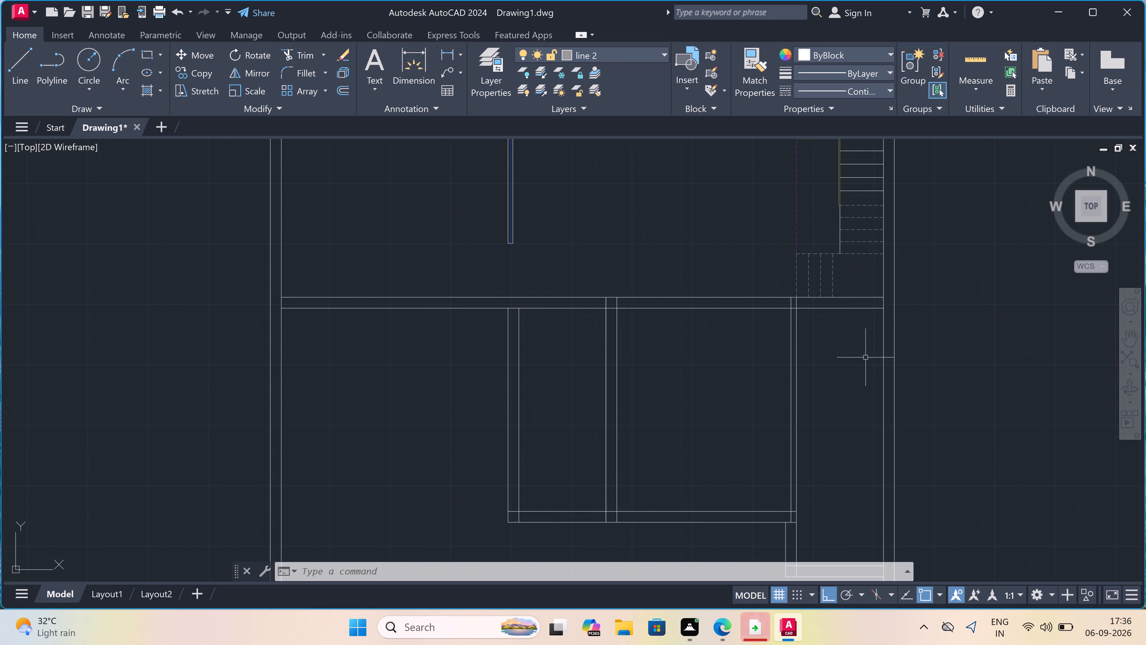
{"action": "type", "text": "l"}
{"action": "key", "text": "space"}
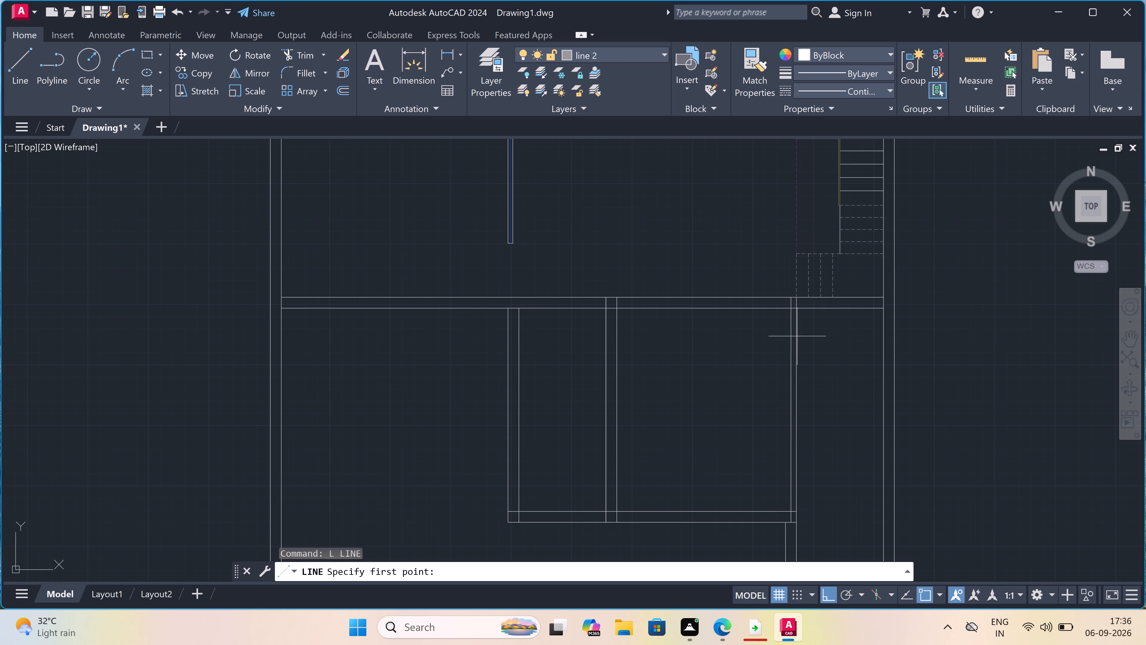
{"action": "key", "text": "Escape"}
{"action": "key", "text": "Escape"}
Offset the south line of the long horizontal wall below the stair 5' southward.
{"action": "type", "text": "o"}
{"action": "key", "text": "space"}
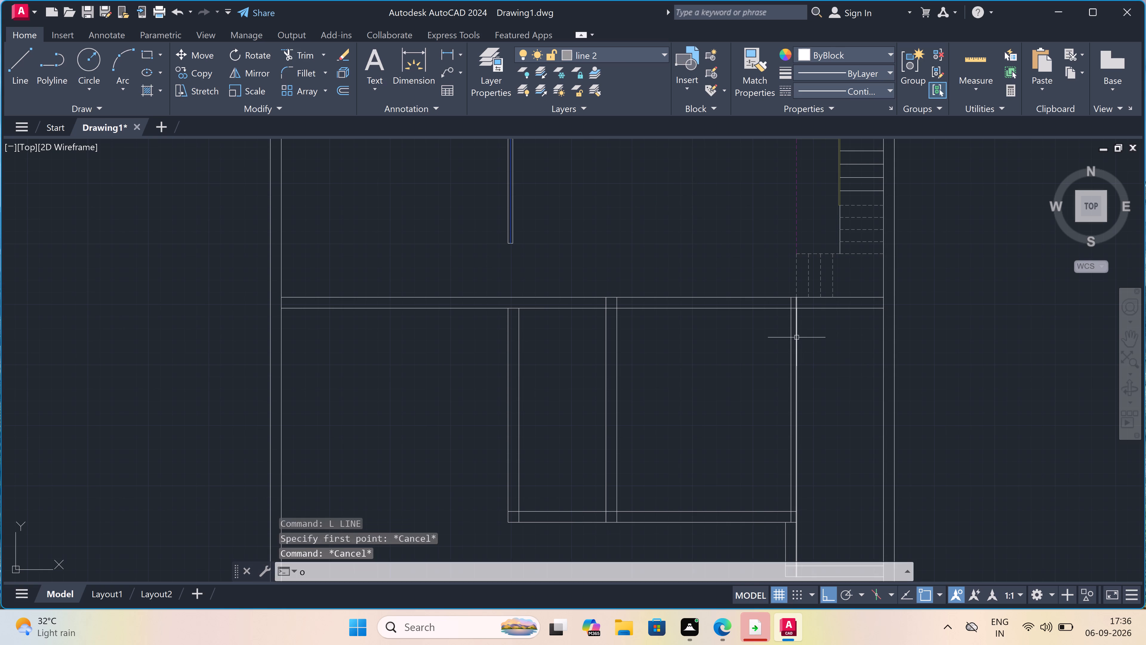
{"action": "left_click", "coordinate": [840, 307]}
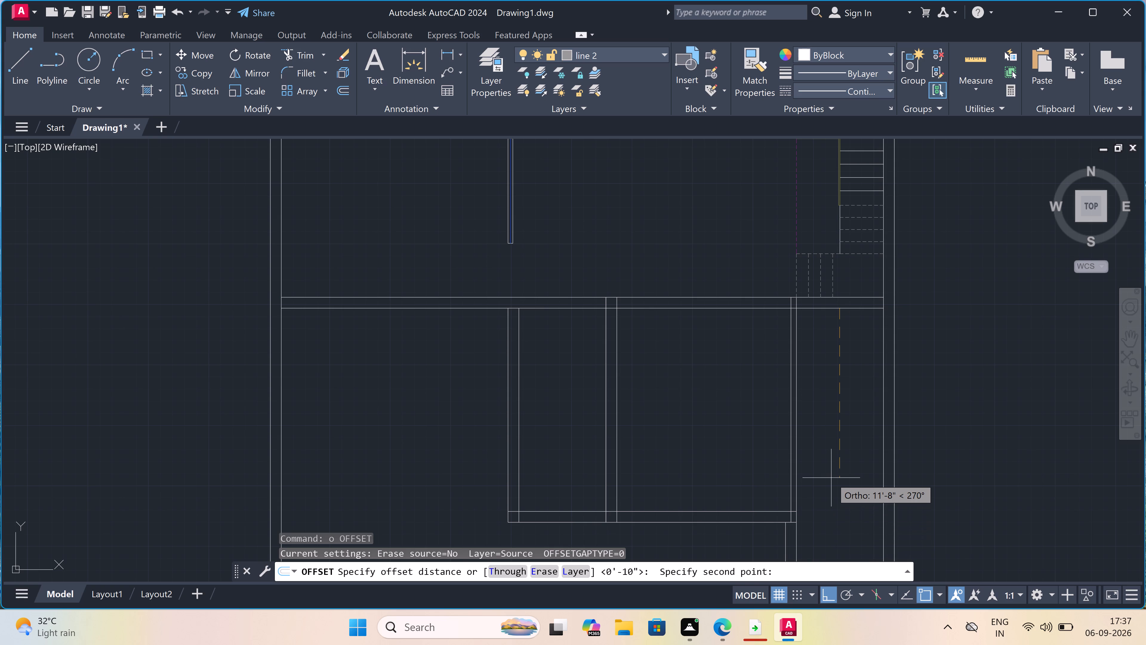
{"action": "type", "text": "5'"}
{"action": "key", "text": "space"}
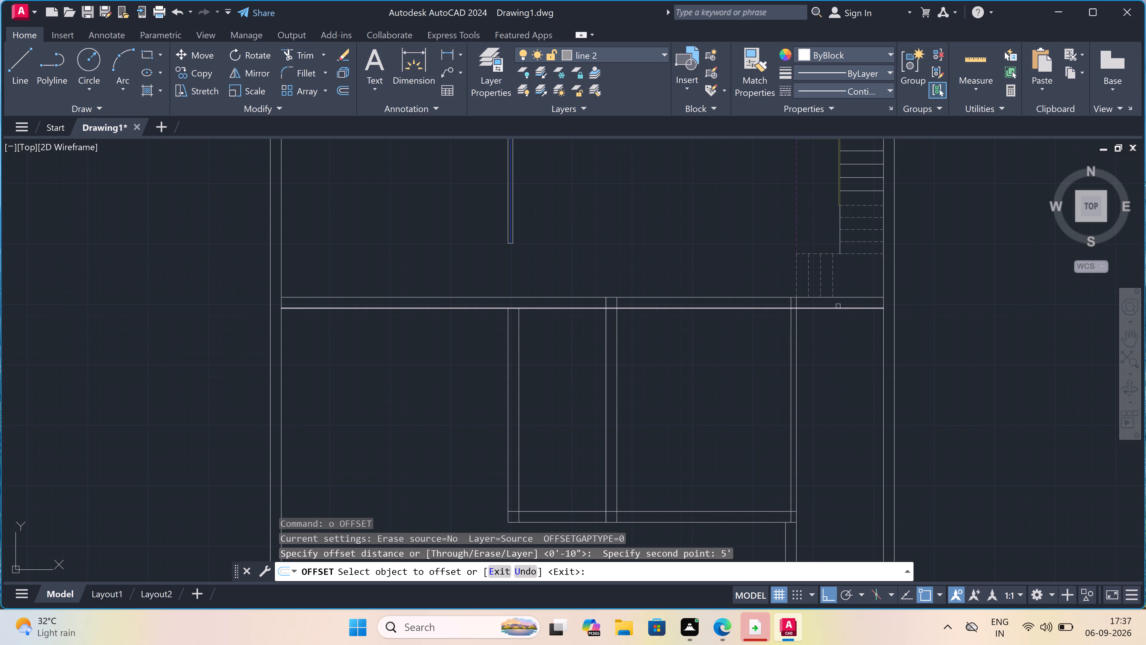
{"action": "left_click_drag", "start_coordinate": [841, 308], "coordinate": [843, 319]}
{"action": "left_click", "coordinate": [846, 335]}
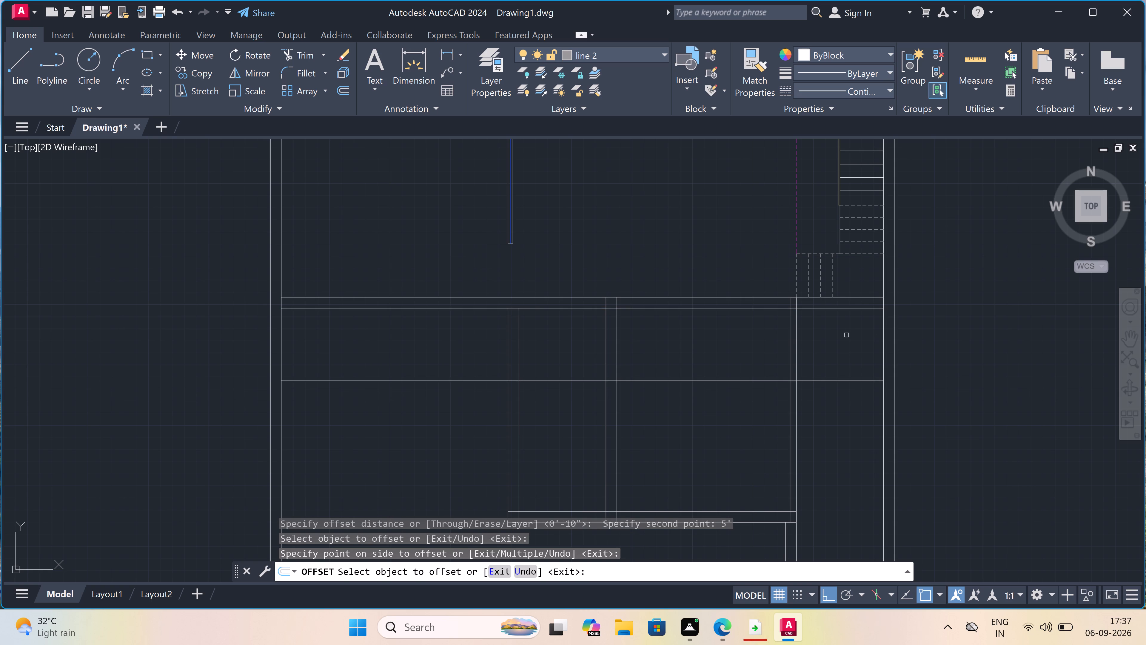
{"action": "key", "text": "Escape"}
Trim the new horizontal line across the vertical wall below the stair, the adjoining middle room and the west room.
{"action": "type", "text": "tr"}
{"action": "key", "text": "space"}
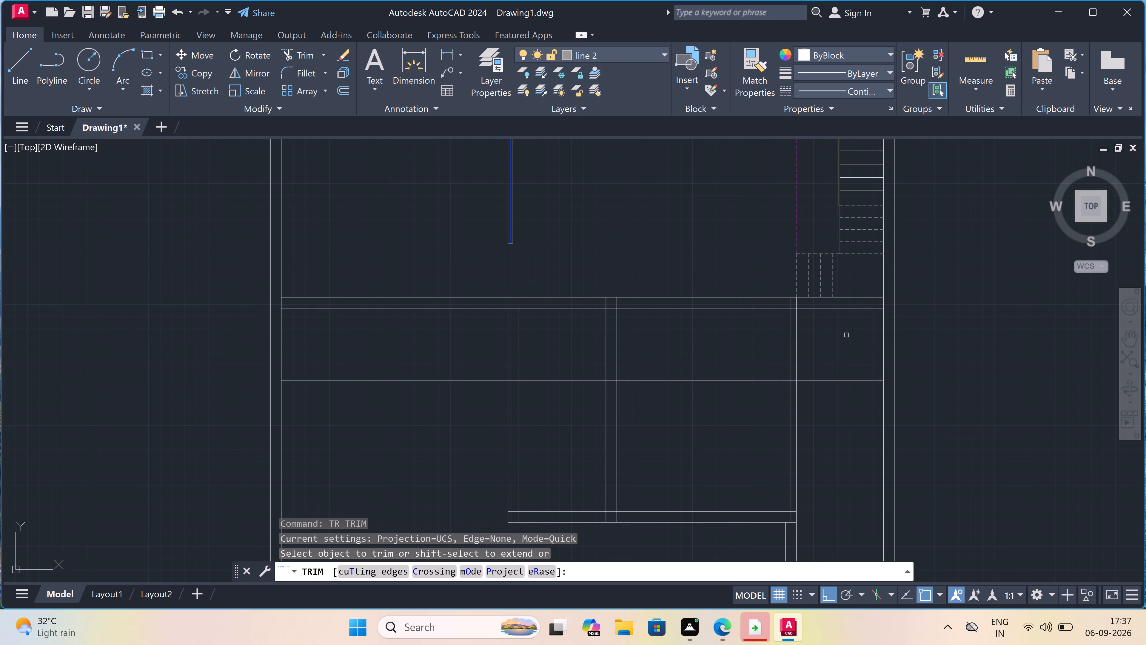
{"action": "scroll", "coordinate": [801, 374], "scroll_direction": "up", "scroll_amount": 3}
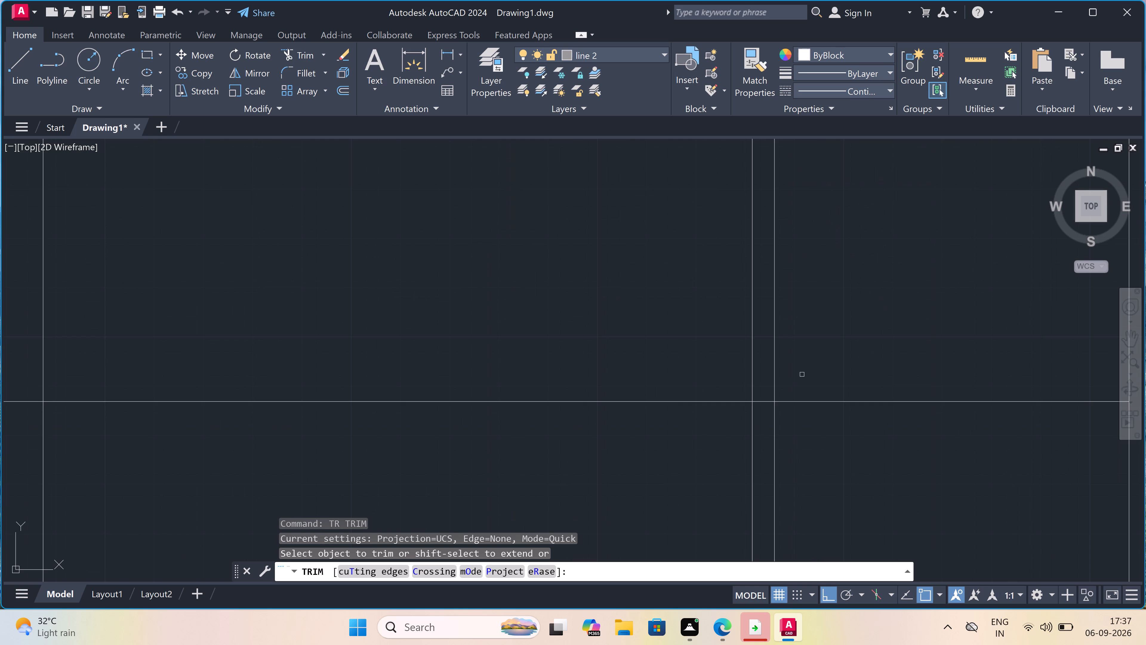
{"action": "left_click", "coordinate": [763, 403]}
{"action": "left_click_drag", "start_coordinate": [723, 387], "coordinate": [720, 392]}
{"action": "left_click", "coordinate": [669, 432]}
{"action": "scroll", "coordinate": [671, 432], "scroll_direction": "down", "scroll_amount": 6}
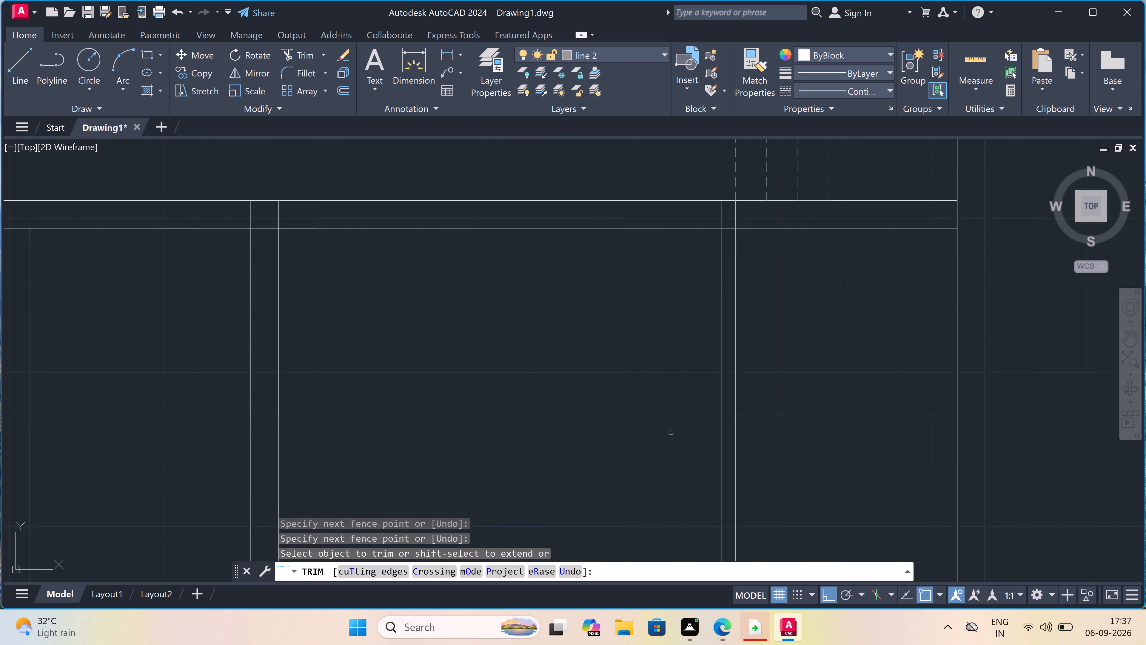
{"action": "scroll", "coordinate": [536, 429], "scroll_direction": "up", "scroll_amount": 3}
{"action": "left_click_drag", "start_coordinate": [536, 429], "coordinate": [528, 443]}
{"action": "left_click", "coordinate": [517, 461]}
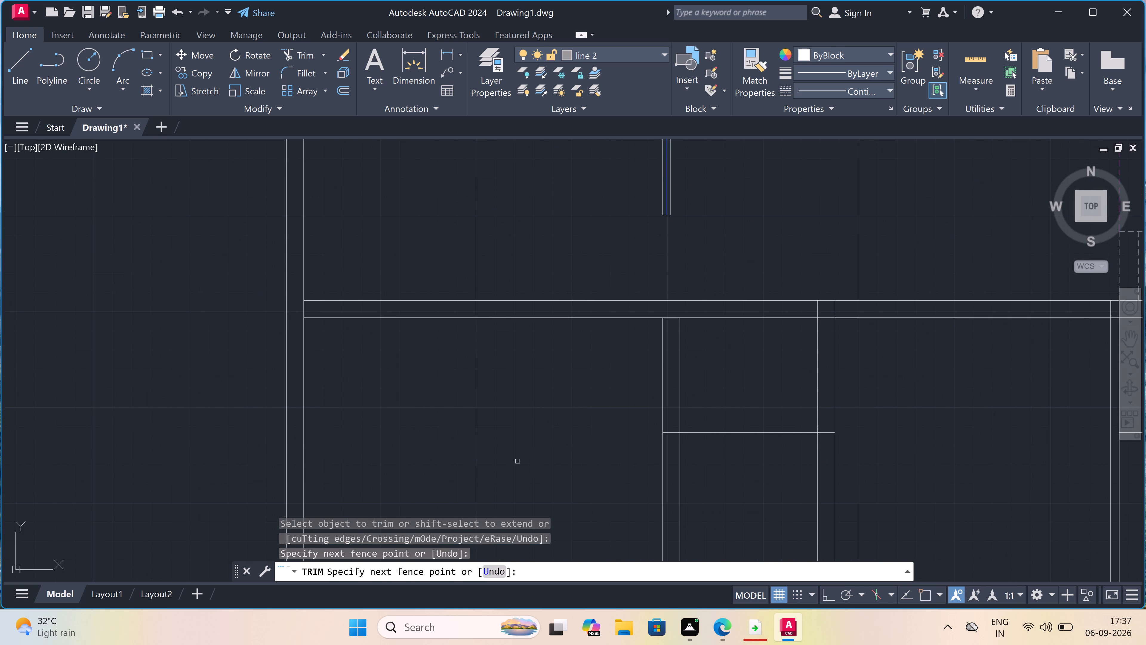
{"action": "key", "text": "space"}
{"action": "key", "text": "Escape"}
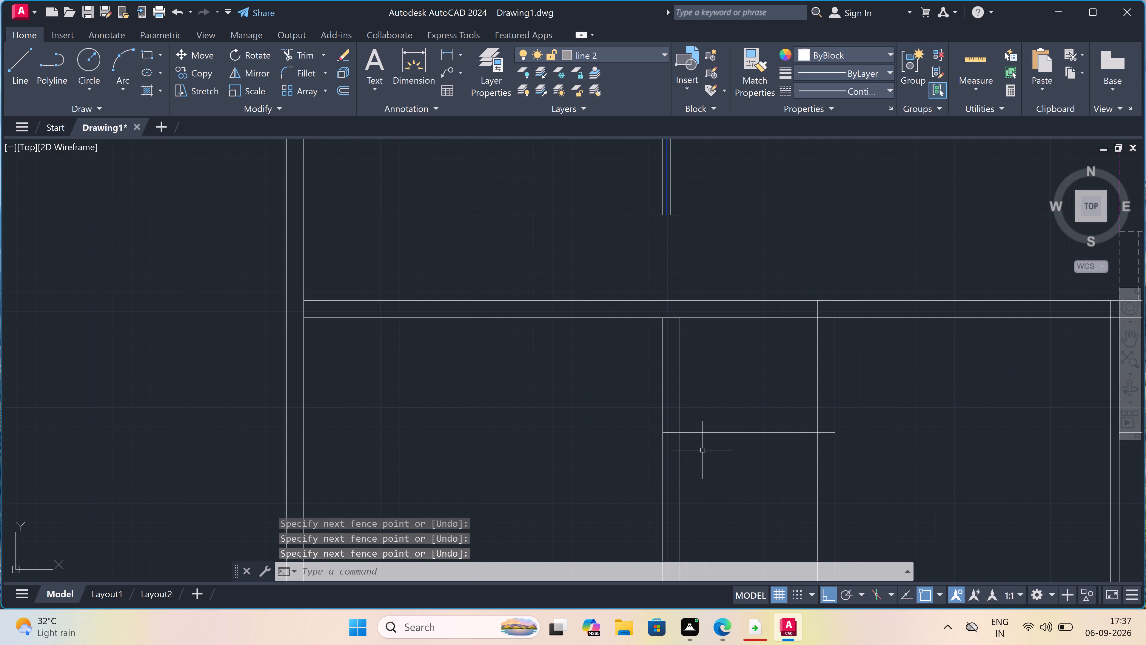
Erase the leftover piece of the offset line crossing the narrow room between the two western vertical walls.
{"action": "left_click_drag", "start_coordinate": [761, 417], "coordinate": [757, 425]}
{"action": "left_click", "coordinate": [724, 461]}
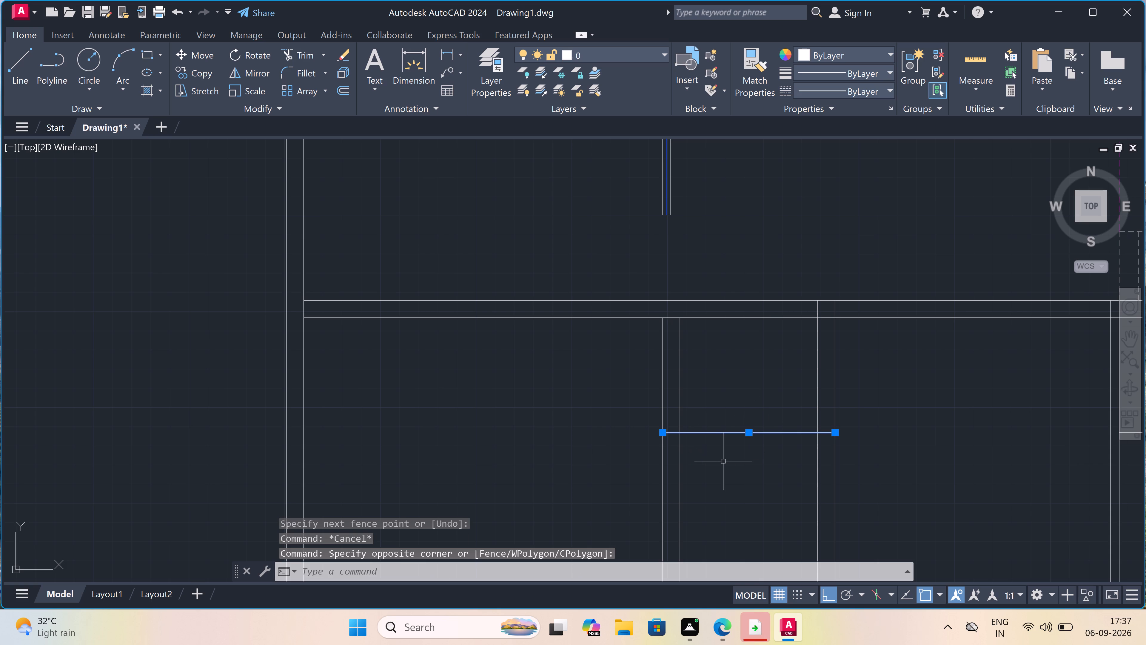
{"action": "key", "text": "Delete"}
{"action": "key", "text": "Delete"}
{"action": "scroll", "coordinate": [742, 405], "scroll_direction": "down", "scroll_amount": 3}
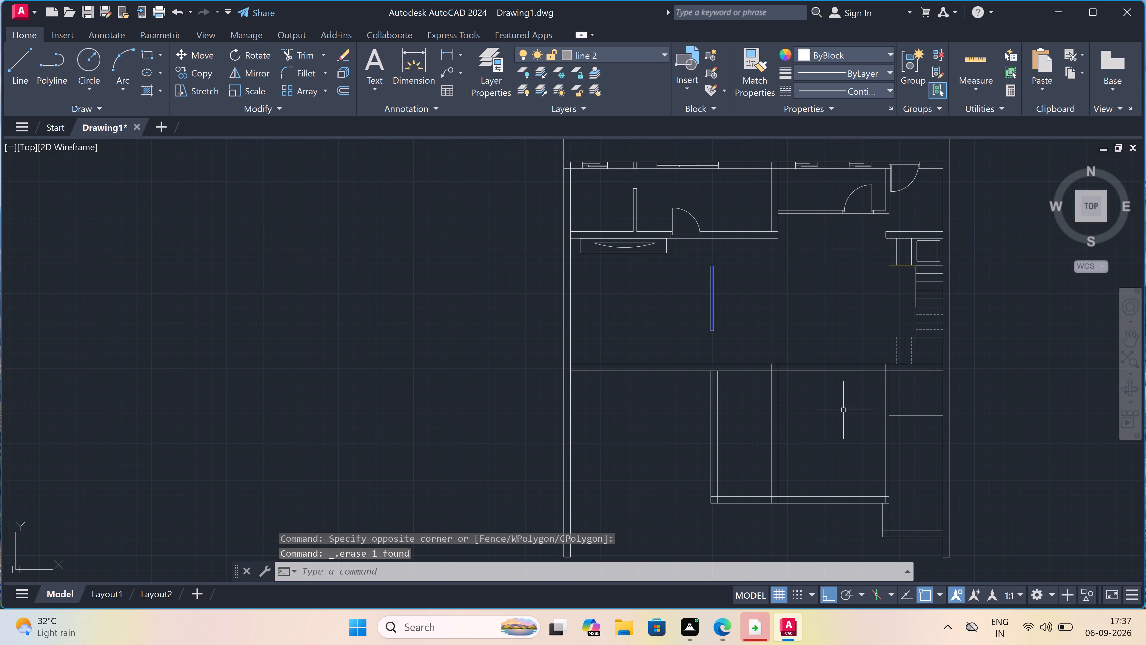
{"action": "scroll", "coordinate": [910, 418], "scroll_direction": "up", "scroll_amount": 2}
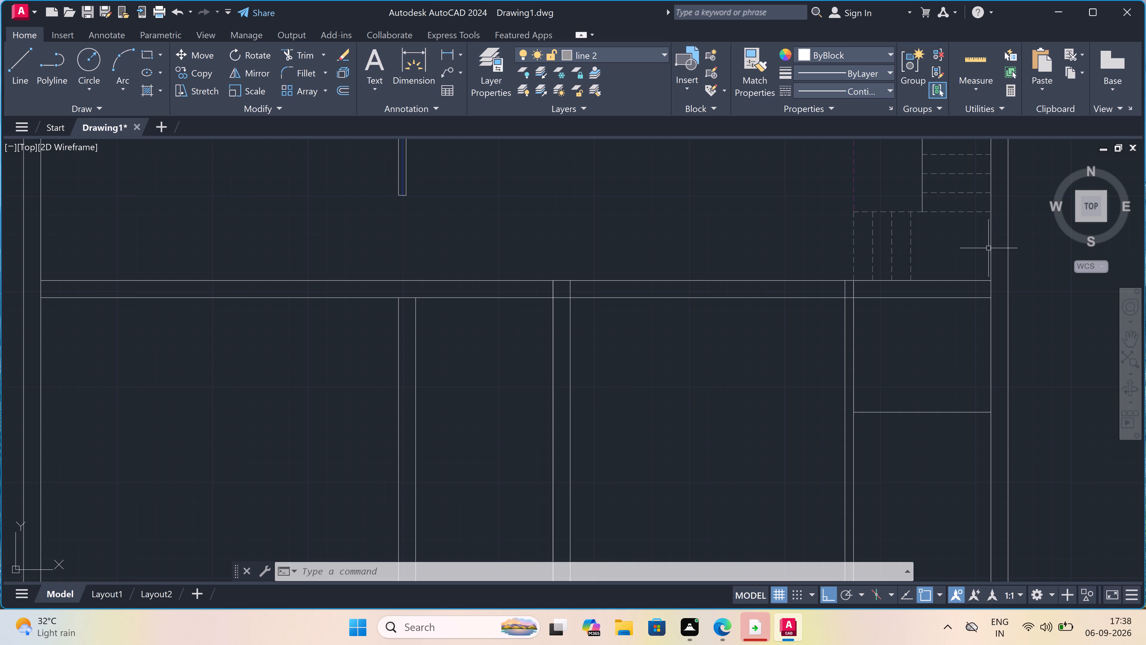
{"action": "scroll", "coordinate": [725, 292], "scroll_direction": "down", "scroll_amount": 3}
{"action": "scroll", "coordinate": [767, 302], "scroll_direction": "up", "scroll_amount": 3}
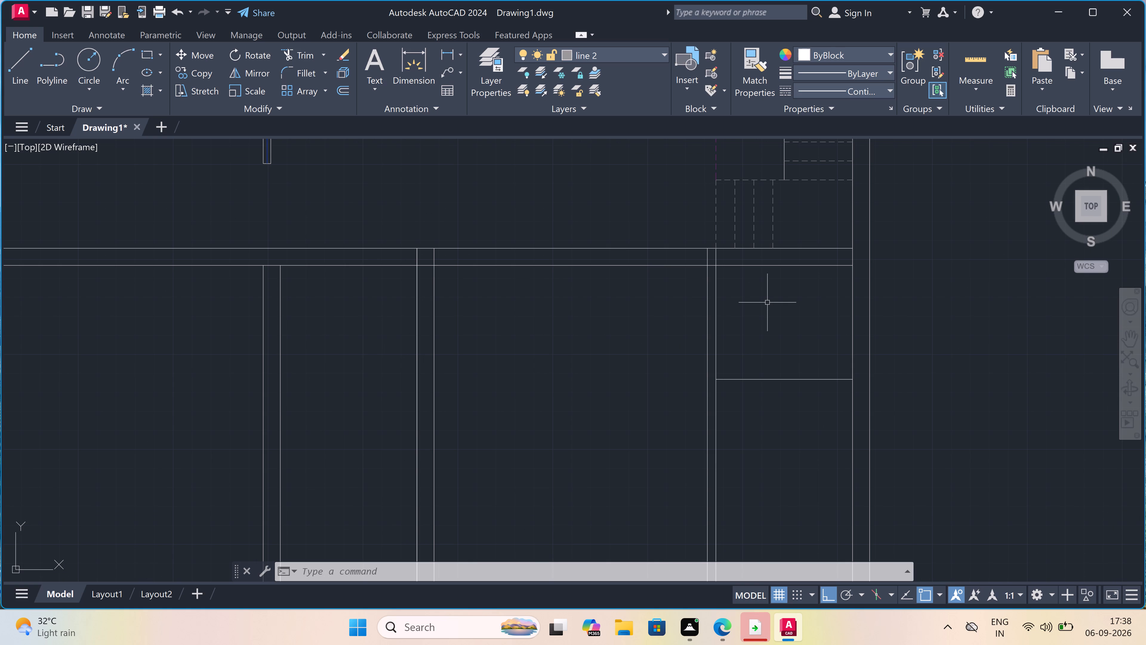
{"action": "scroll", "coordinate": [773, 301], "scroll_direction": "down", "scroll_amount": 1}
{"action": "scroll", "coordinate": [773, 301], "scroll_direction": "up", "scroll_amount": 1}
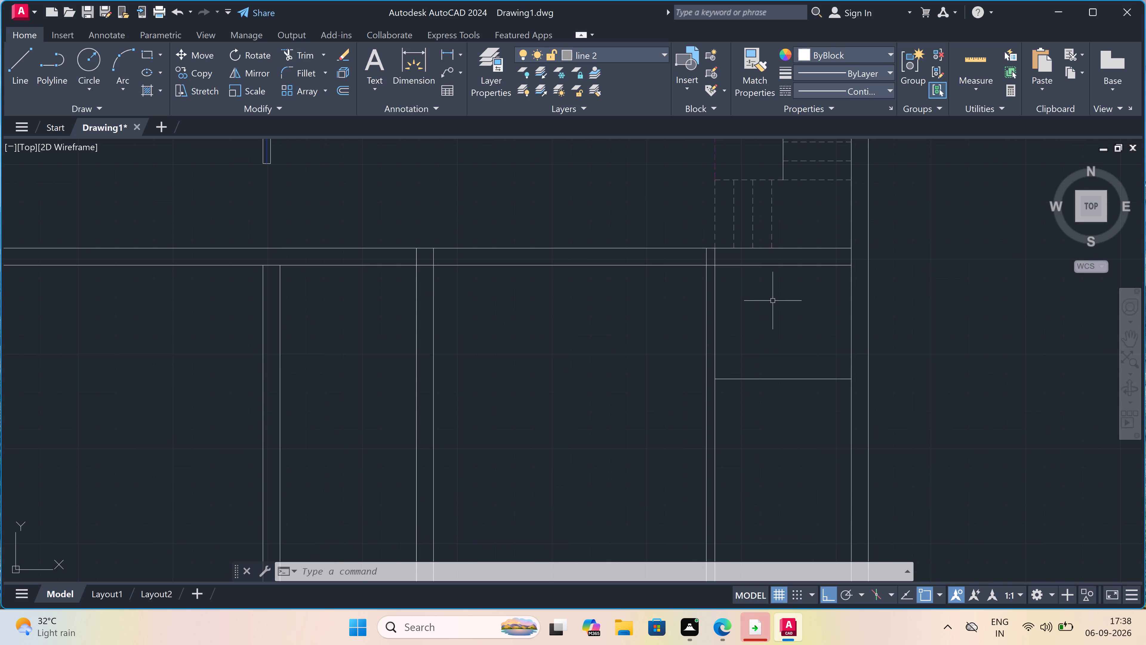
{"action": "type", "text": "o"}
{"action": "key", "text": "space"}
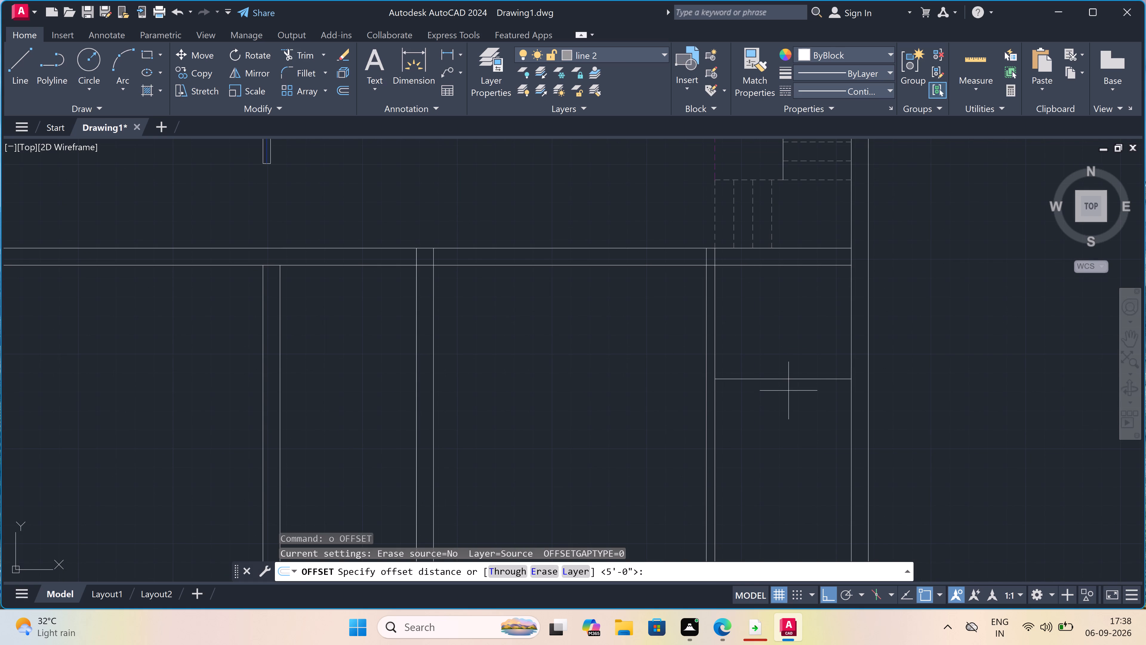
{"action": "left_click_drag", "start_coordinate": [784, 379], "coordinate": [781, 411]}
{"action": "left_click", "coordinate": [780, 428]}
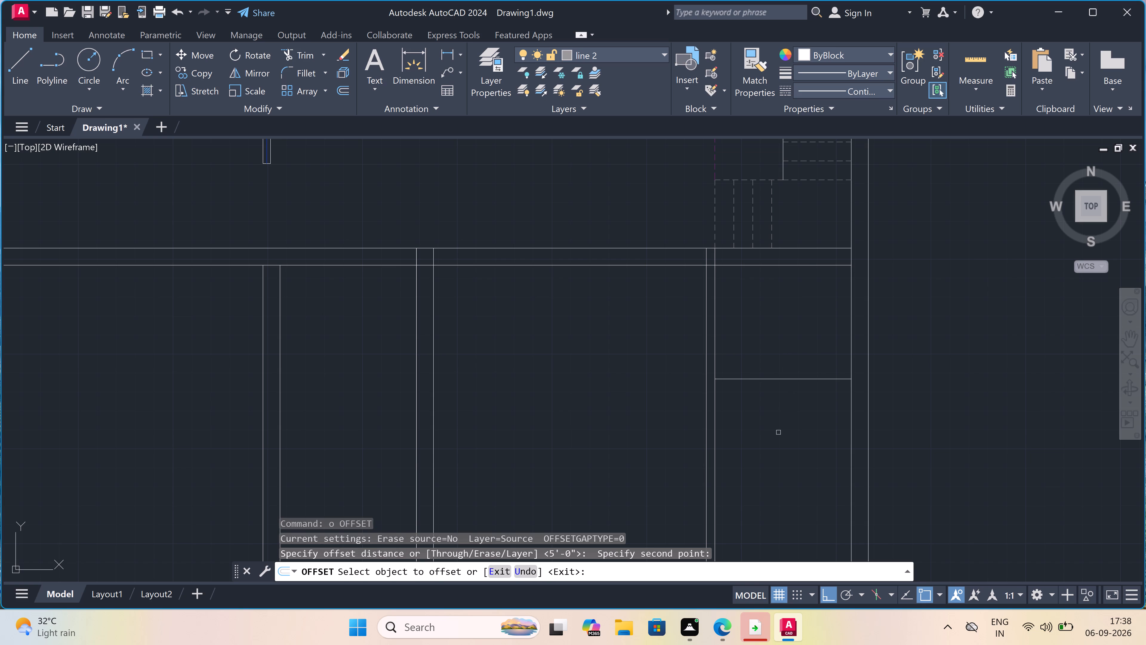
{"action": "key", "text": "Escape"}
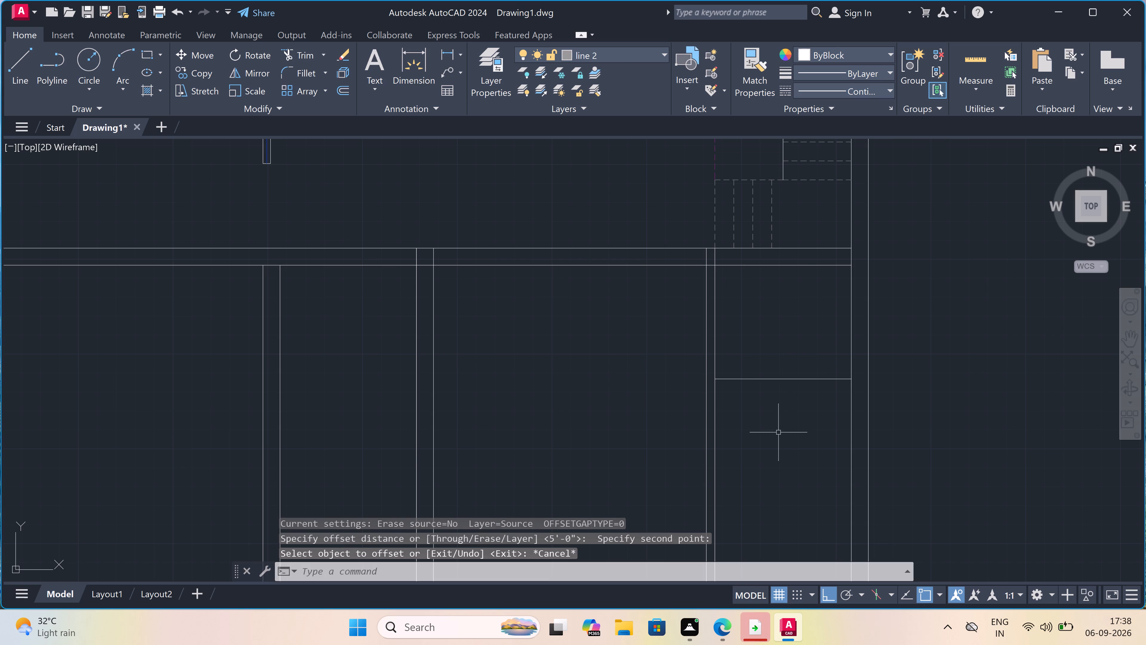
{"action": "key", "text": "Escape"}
Offset the remaining horizontal line in the east room 4.5" southward to form a cross wall.
{"action": "key", "text": "o"}
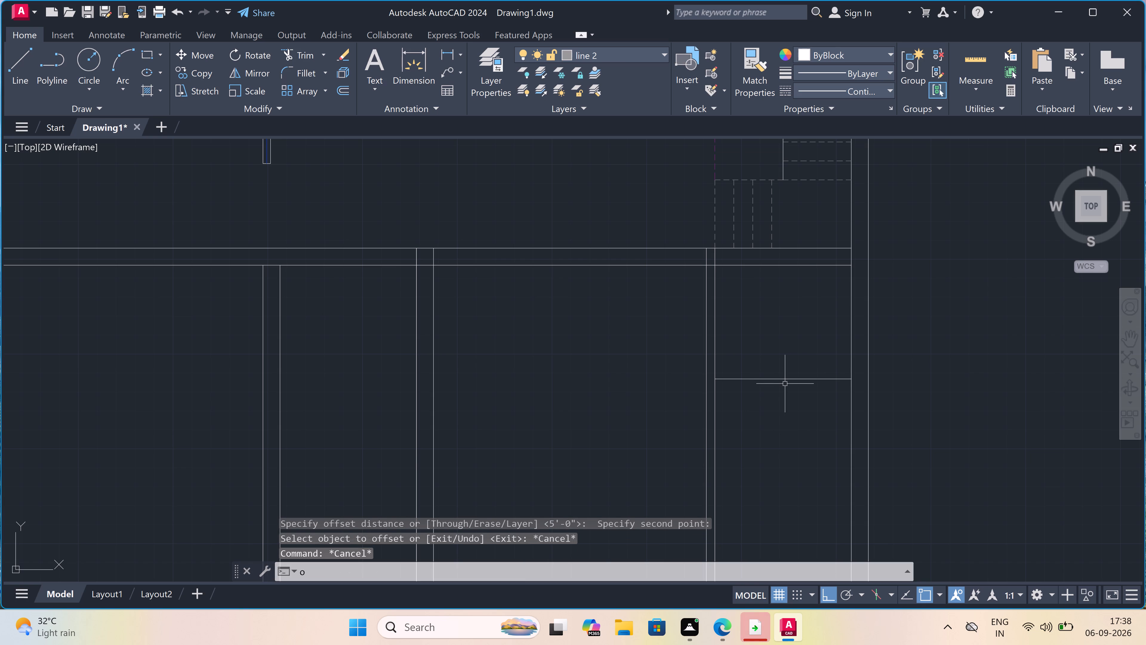
{"action": "key", "text": "space"}
{"action": "left_click", "coordinate": [787, 378]}
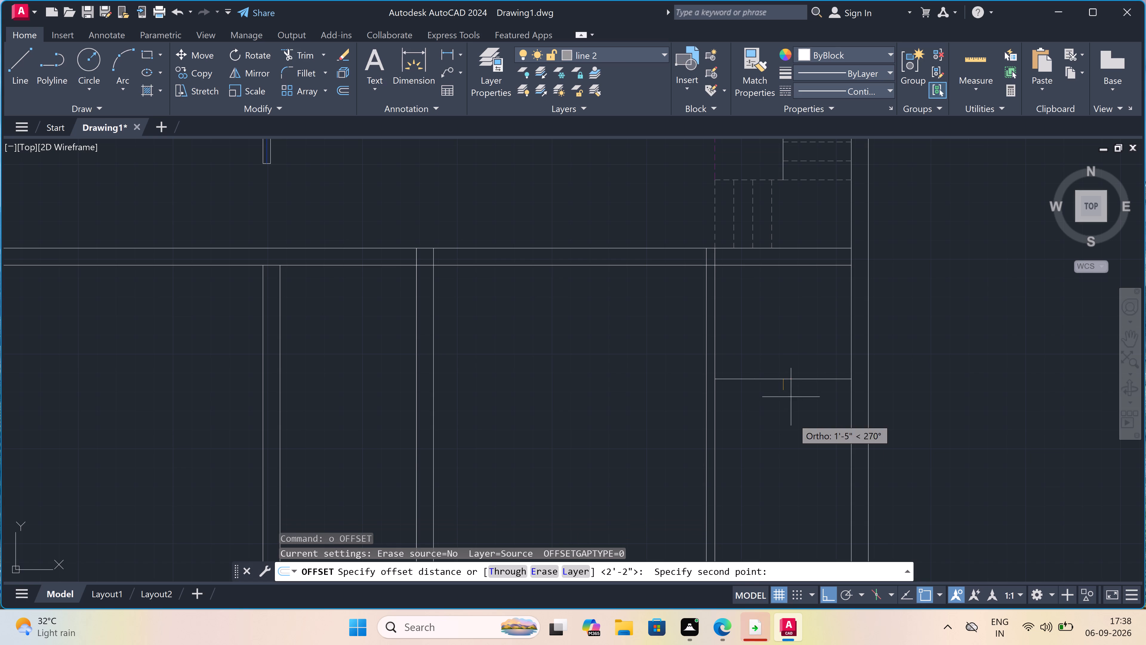
{"action": "type", "text": "4.5"}
{"action": "type", "text": "\""}
{"action": "key", "text": "space"}
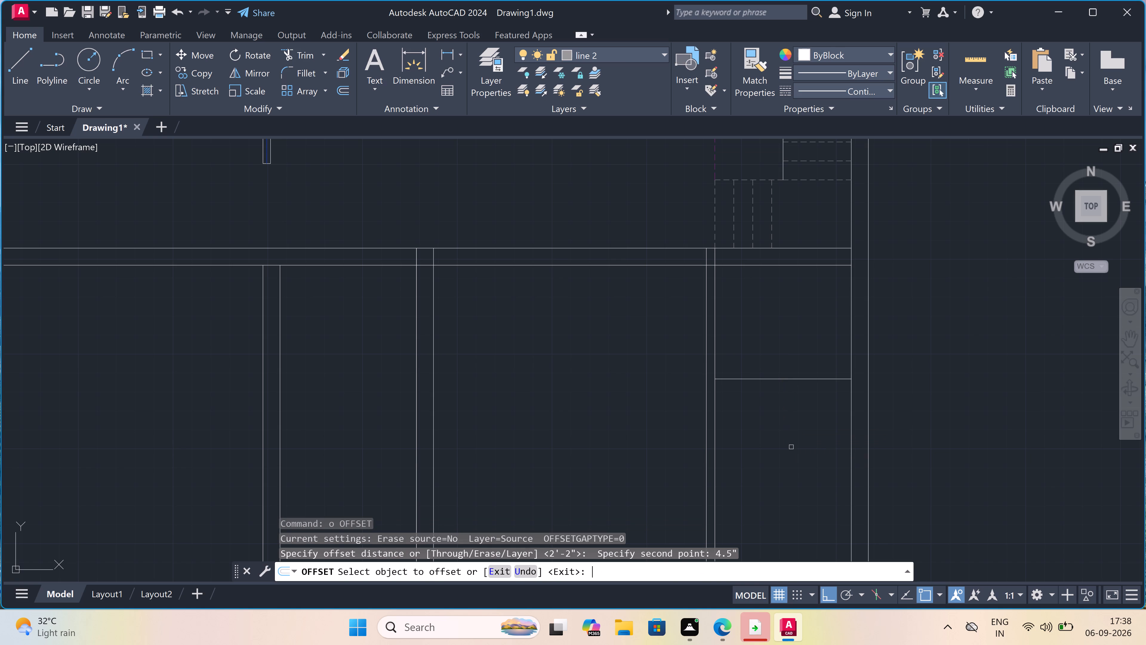
{"action": "left_click", "coordinate": [800, 380]}
{"action": "left_click", "coordinate": [800, 432]}
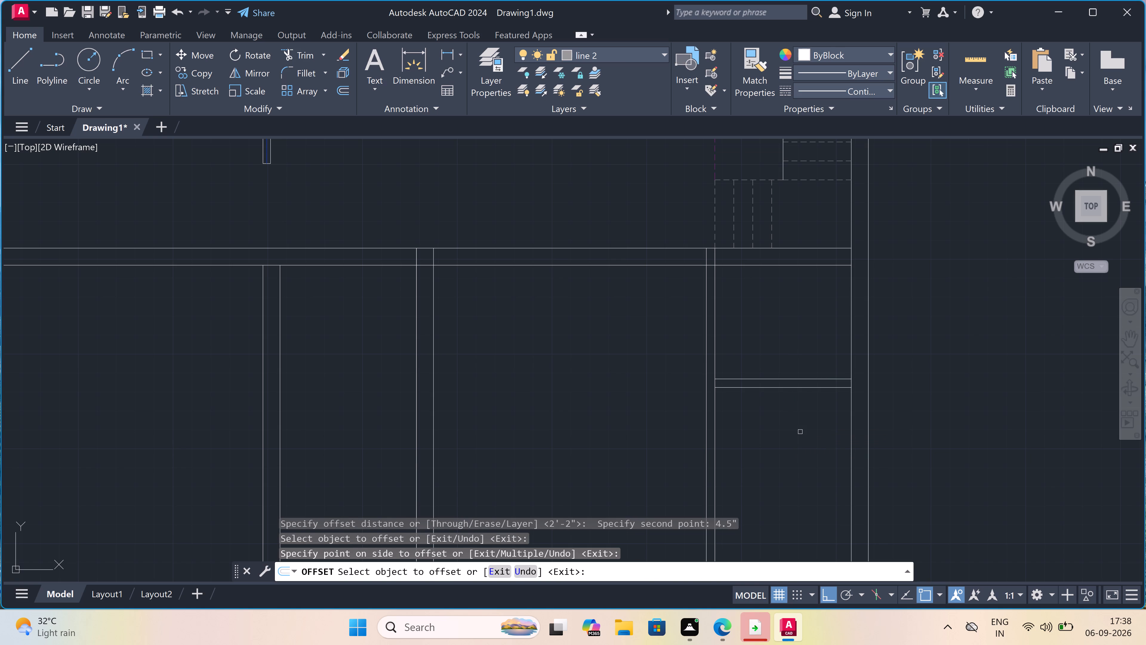
{"action": "key", "text": "Escape"}
Extend both cross wall lines west to the outer face of the vertical wall below the stair.
{"action": "key", "text": "e"}
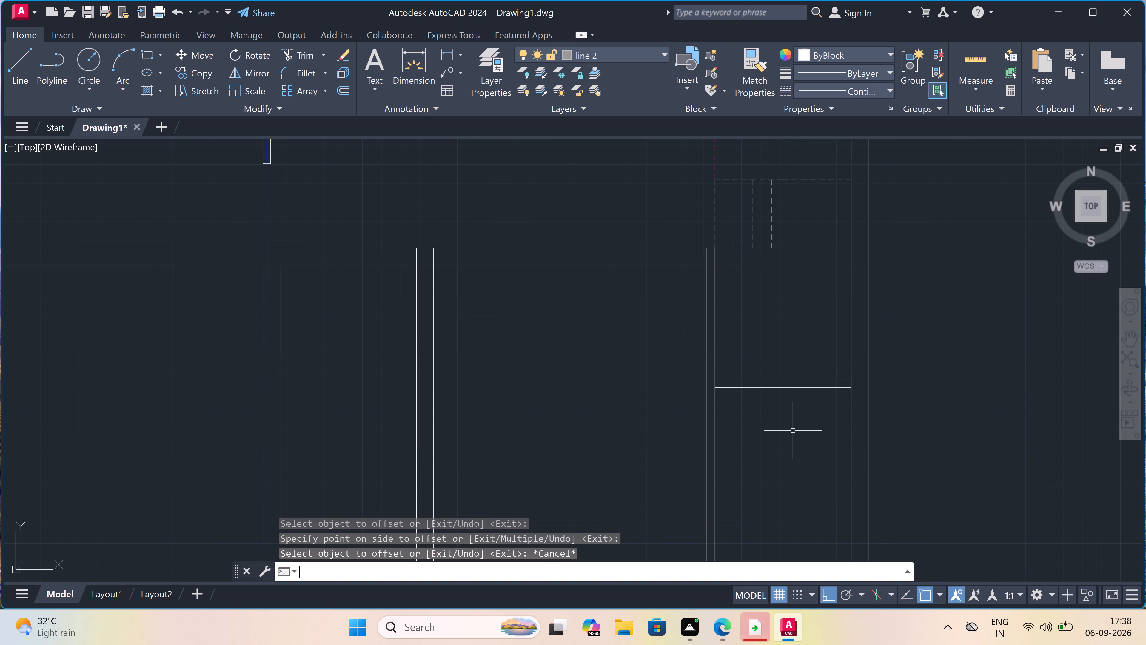
{"action": "type", "text": "x"}
{"action": "key", "text": "space"}
{"action": "left_click", "coordinate": [757, 371]}
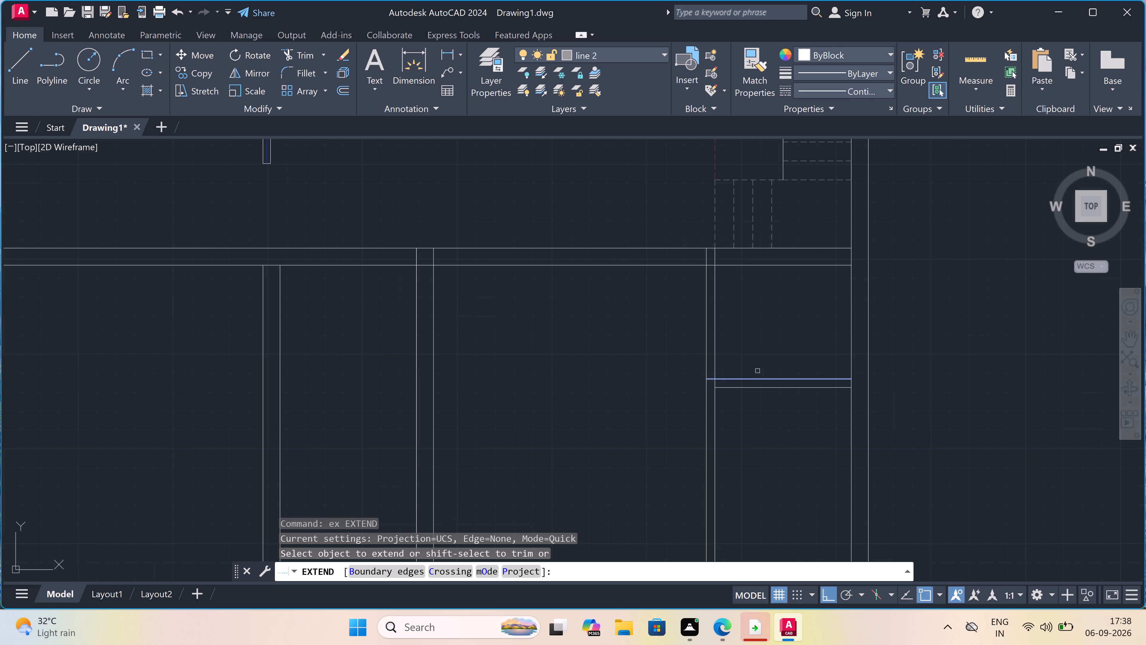
{"action": "left_click", "coordinate": [752, 412]}
{"action": "key", "text": "Escape"}
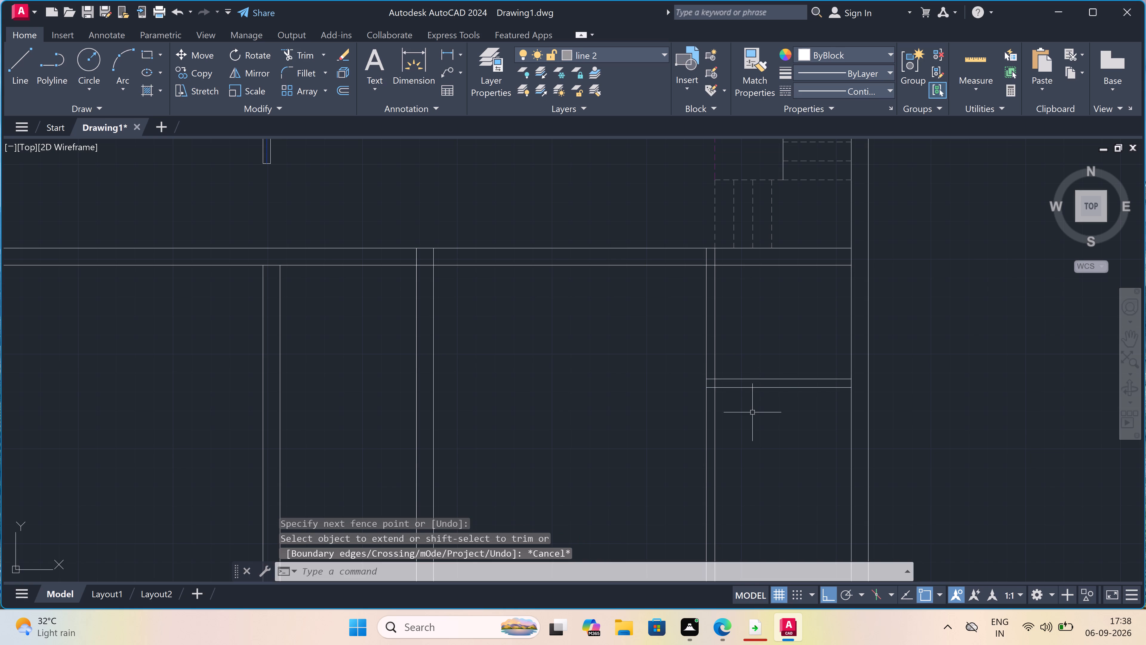
Trim the vertical wall's two lines north of the new cross wall, including their stubs inside the long horizontal wall.
{"action": "type", "text": "tr"}
{"action": "key", "text": "space"}
{"action": "left_click_drag", "start_coordinate": [757, 354], "coordinate": [754, 354]}
{"action": "left_click", "coordinate": [611, 326]}
{"action": "scroll", "coordinate": [697, 246], "scroll_direction": "up", "scroll_amount": 2}
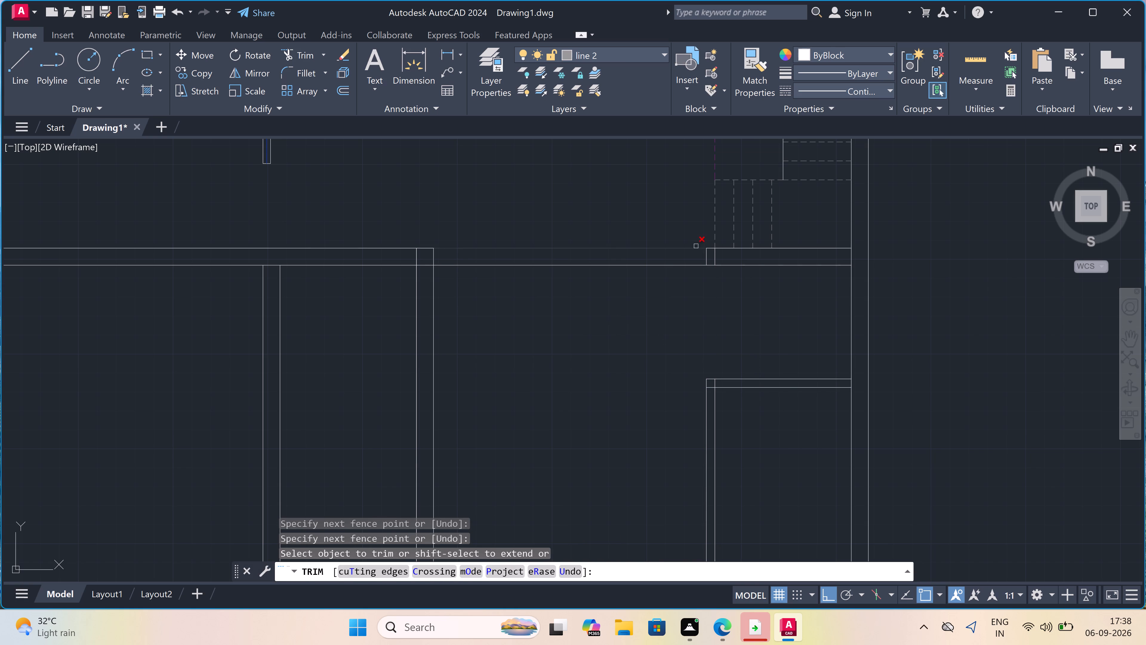
{"action": "left_click_drag", "start_coordinate": [798, 272], "coordinate": [758, 279]}
{"action": "left_click_drag", "start_coordinate": [736, 281], "coordinate": [731, 282]}
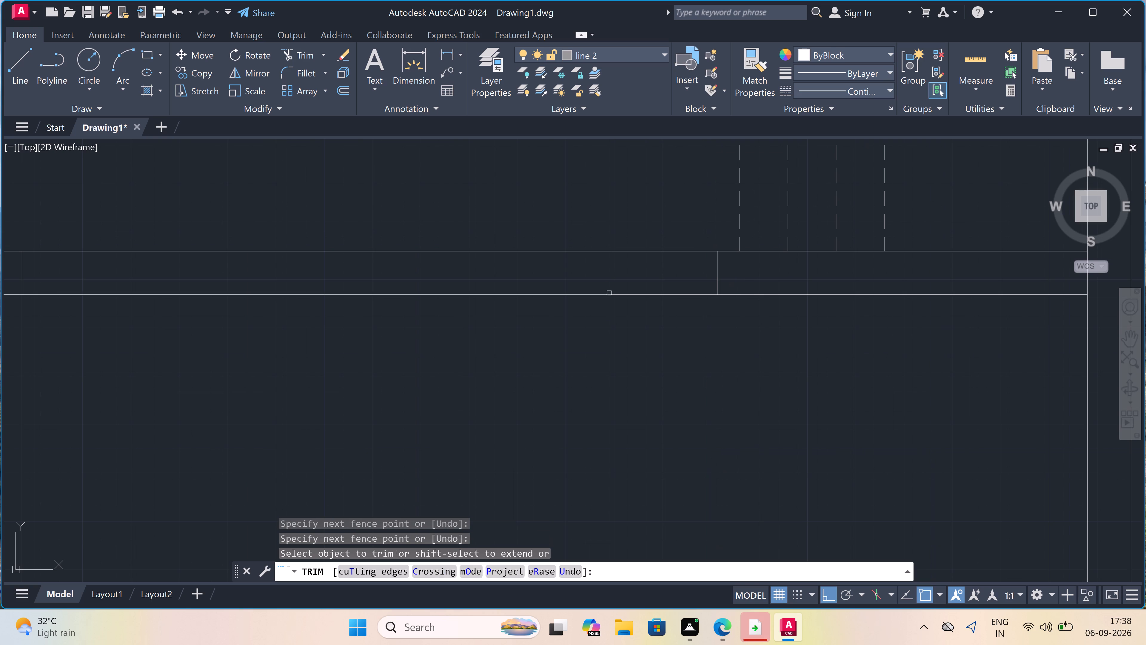
{"action": "left_click", "coordinate": [683, 279]}
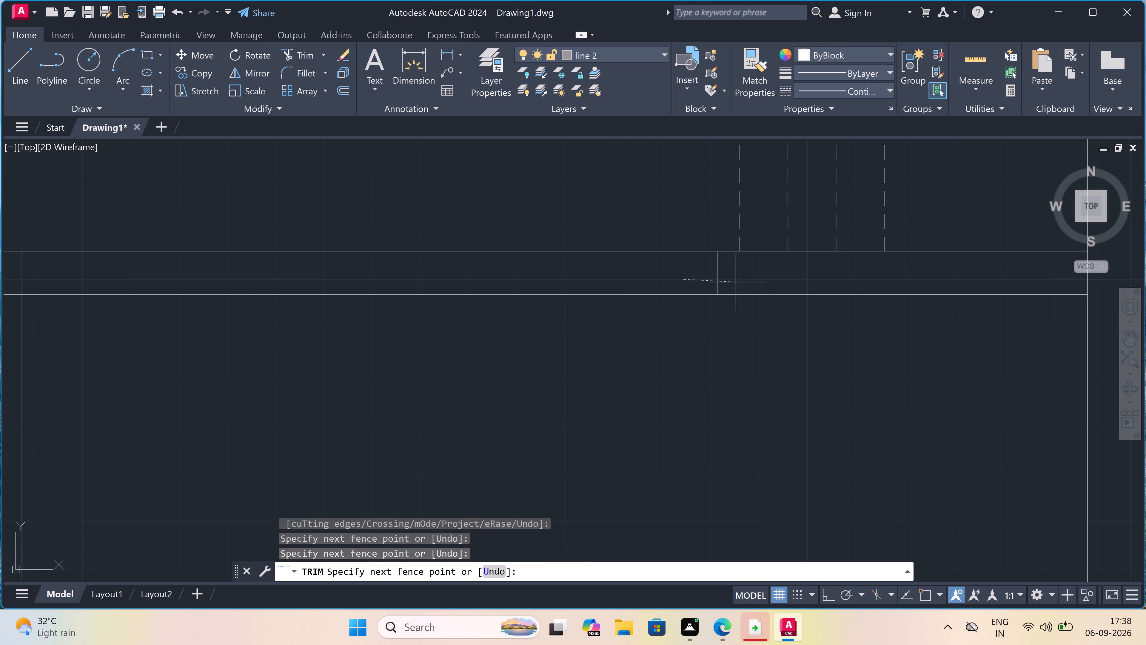
{"action": "left_click", "coordinate": [741, 280]}
{"action": "key", "text": "Escape"}
{"action": "scroll", "coordinate": [741, 280], "scroll_direction": "down", "scroll_amount": 5}
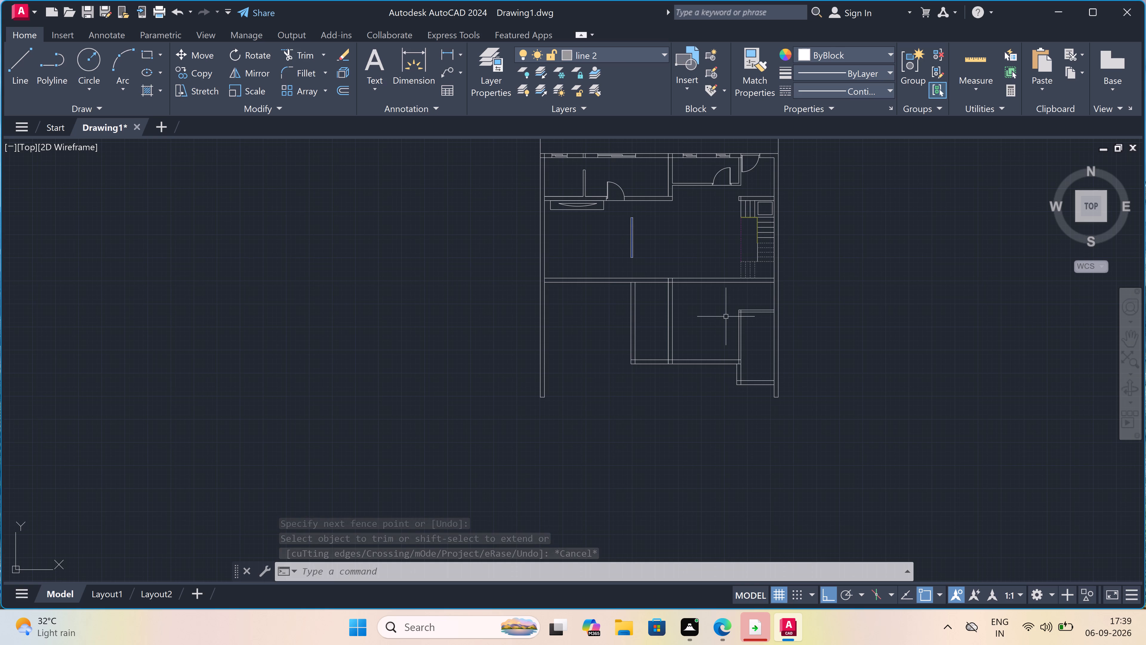
Draw a short vertical jamb line across the long horizontal wall, just east of the middle vertical wall.
{"action": "scroll", "coordinate": [729, 263], "scroll_direction": "up", "scroll_amount": 3}
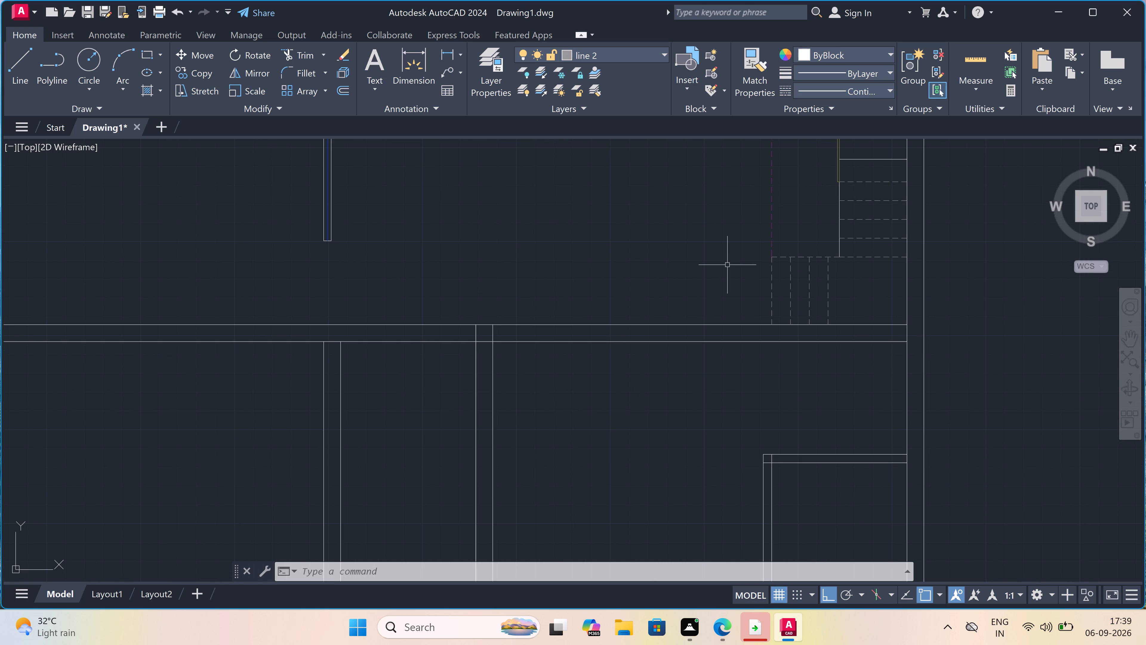
{"action": "scroll", "coordinate": [727, 265], "scroll_direction": "down", "scroll_amount": 2}
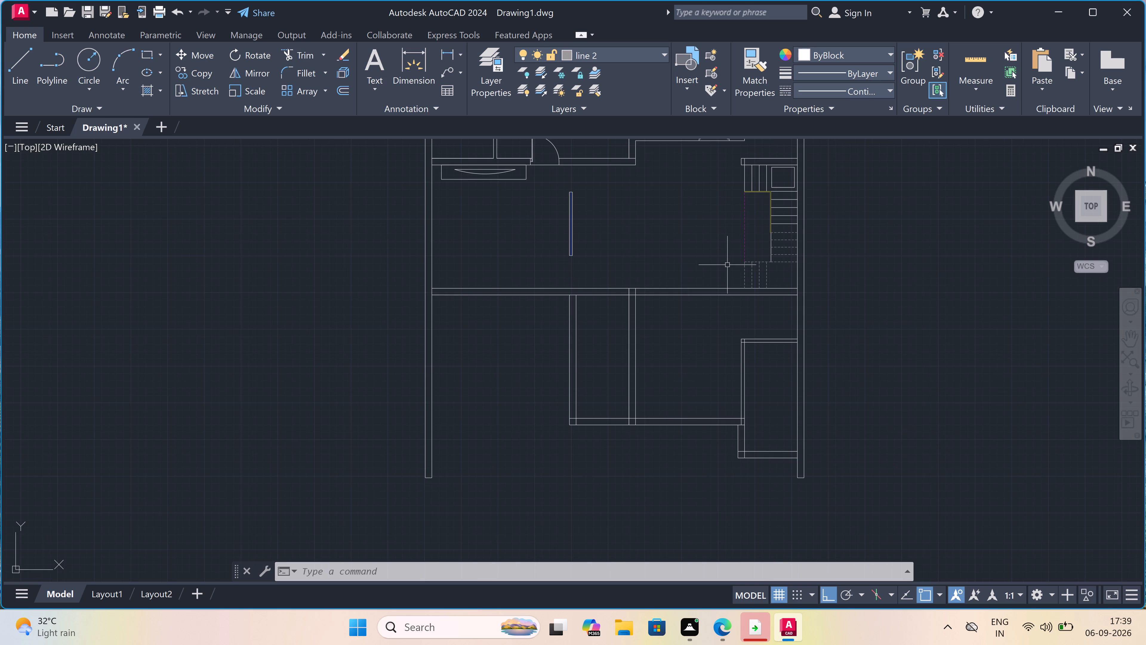
{"action": "scroll", "coordinate": [640, 278], "scroll_direction": "up", "scroll_amount": 2}
{"action": "scroll", "coordinate": [644, 277], "scroll_direction": "down", "scroll_amount": 1}
{"action": "type", "text": "l"}
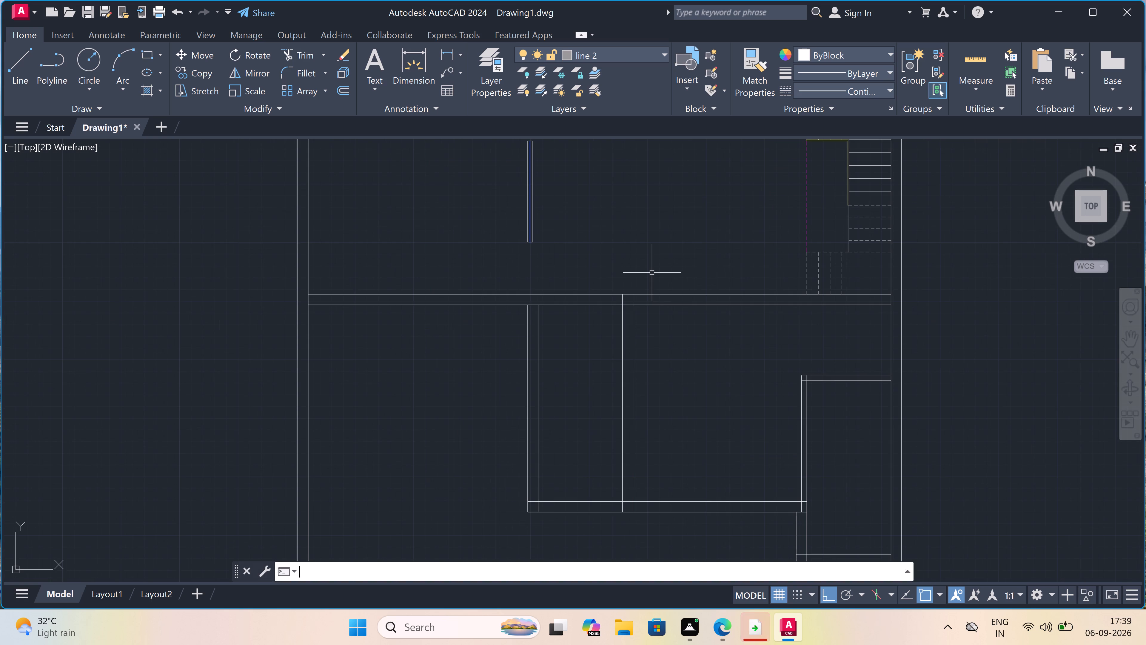
{"action": "key", "text": "space"}
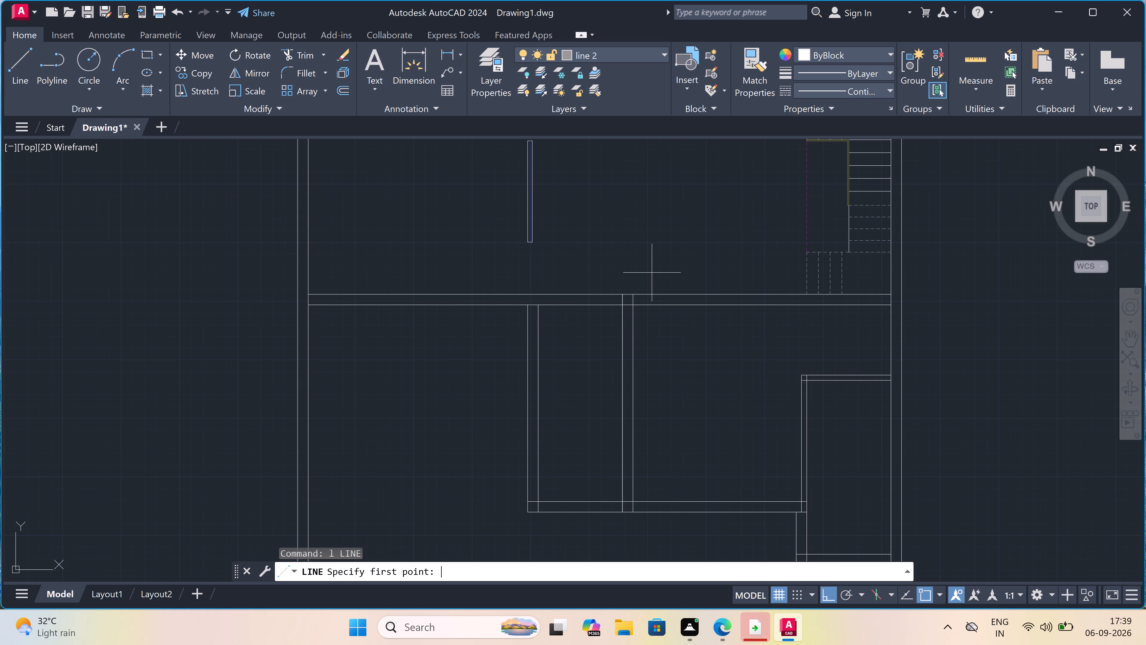
{"action": "double_click", "coordinate": [684, 294]}
{"action": "left_click", "coordinate": [685, 307]}
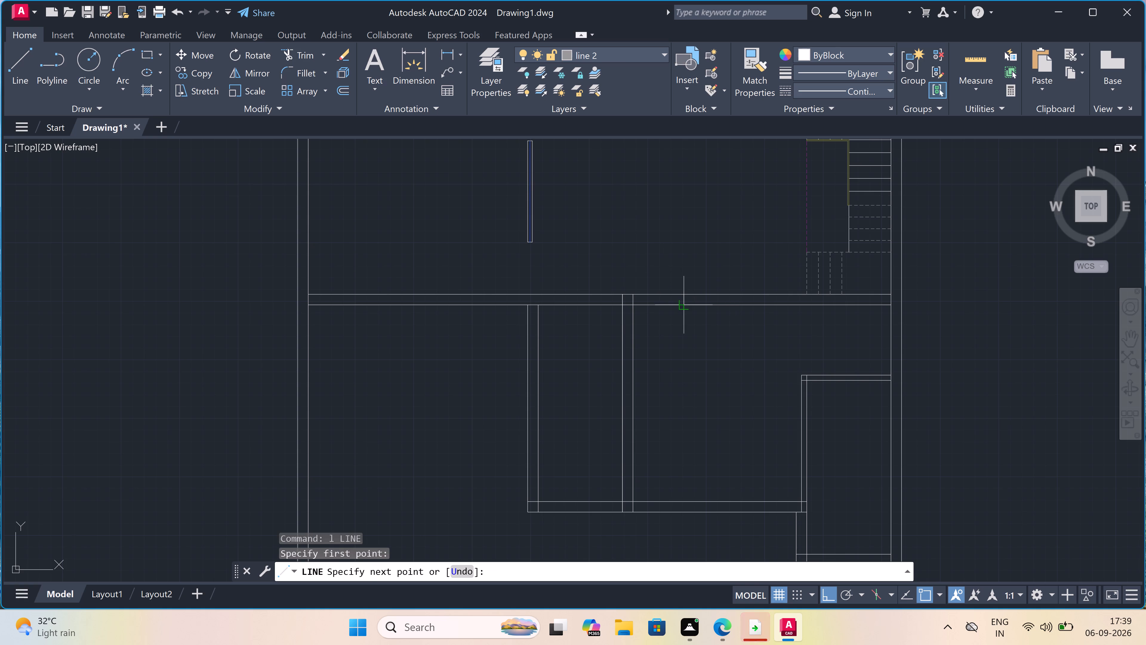
{"action": "key", "text": "Escape"}
Trim both lines of the long horizontal wall between the middle vertical wall and the jamb line, including the leftover stub inside the vertical wall.
{"action": "type", "text": "tr"}
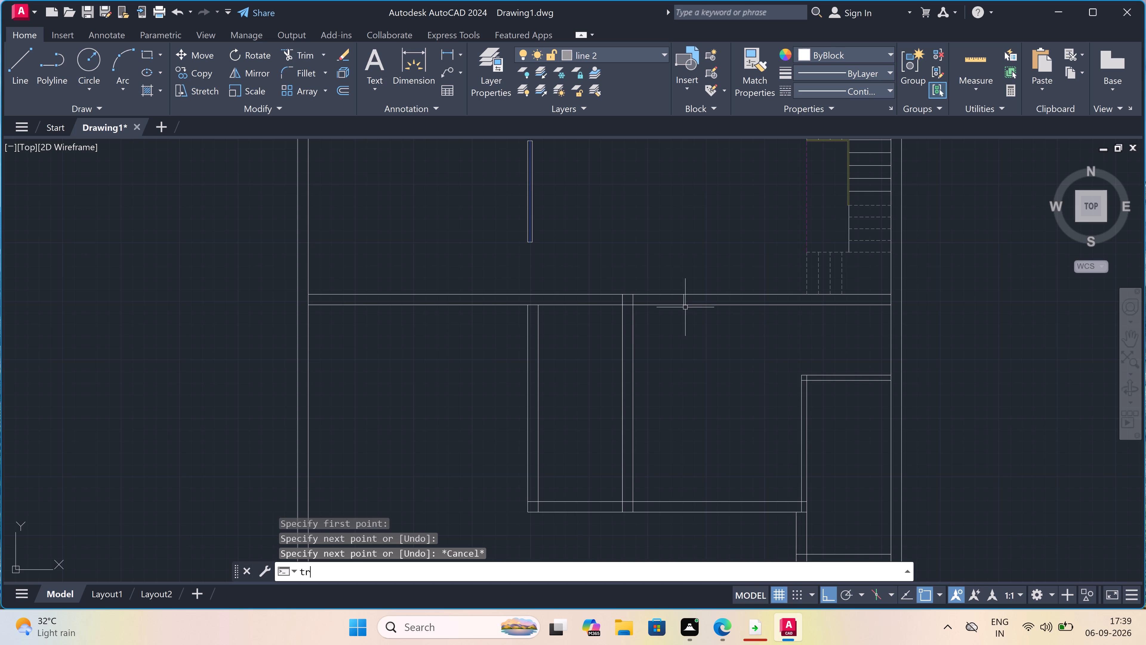
{"action": "key", "text": "space"}
{"action": "left_click", "coordinate": [671, 289]}
{"action": "left_click_drag", "start_coordinate": [671, 289], "coordinate": [670, 294]}
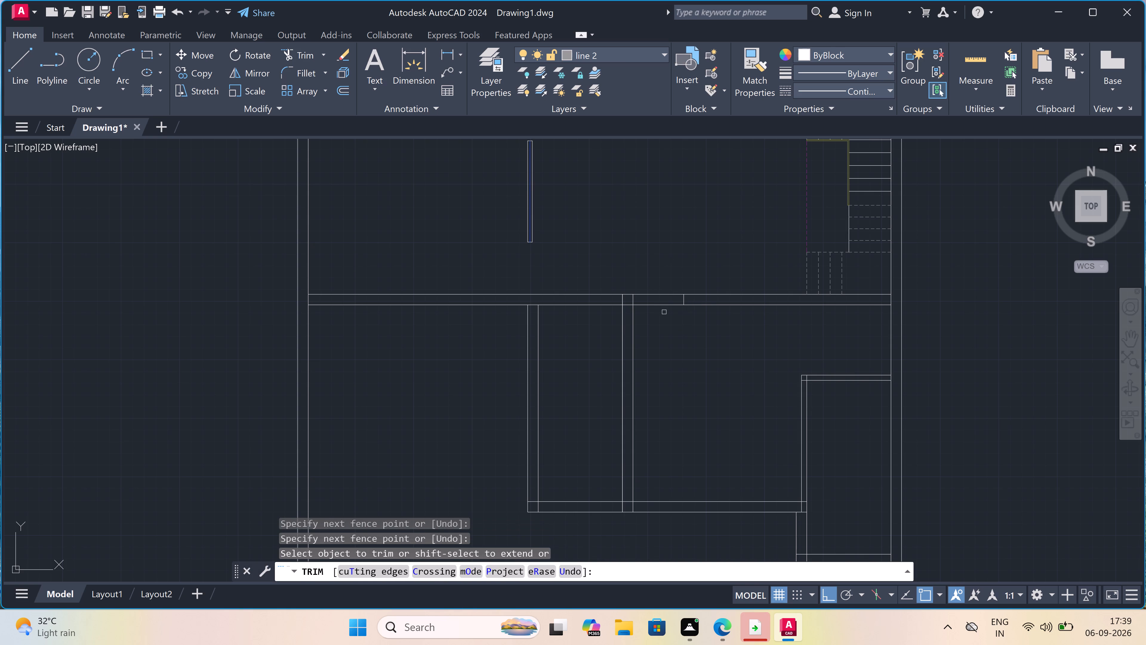
{"action": "left_click", "coordinate": [664, 312]}
{"action": "left_click", "coordinate": [662, 278]}
{"action": "scroll", "coordinate": [621, 306], "scroll_direction": "up", "scroll_amount": 2}
{"action": "left_click", "coordinate": [634, 301]}
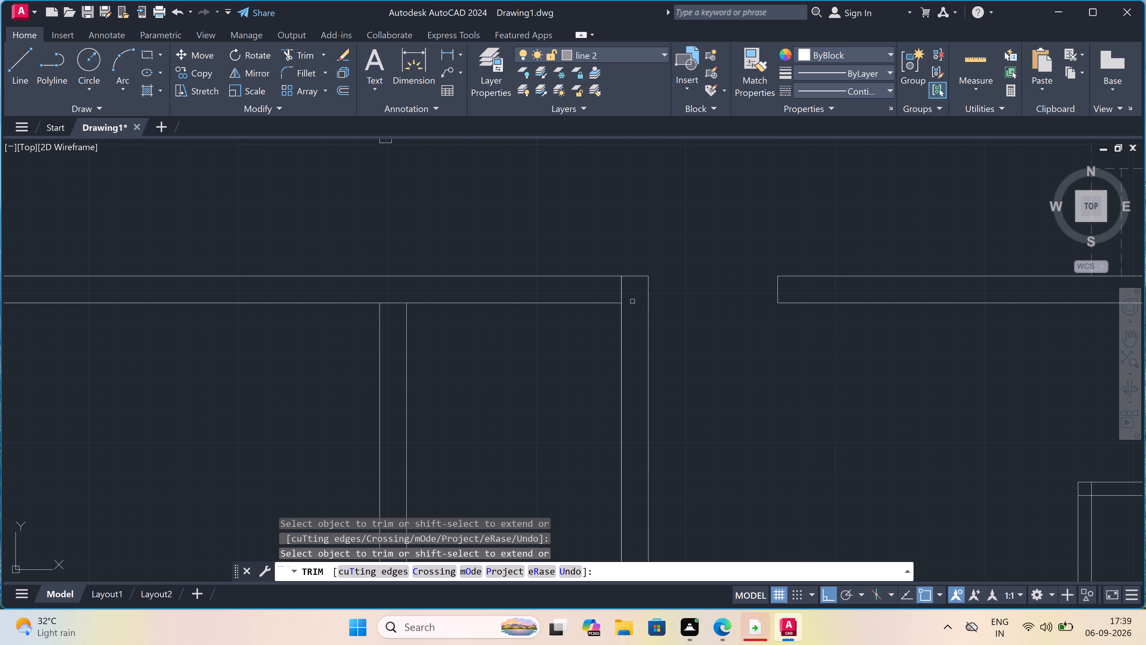
{"action": "key", "text": "Escape"}
{"action": "scroll", "coordinate": [632, 301], "scroll_direction": "down", "scroll_amount": 3}
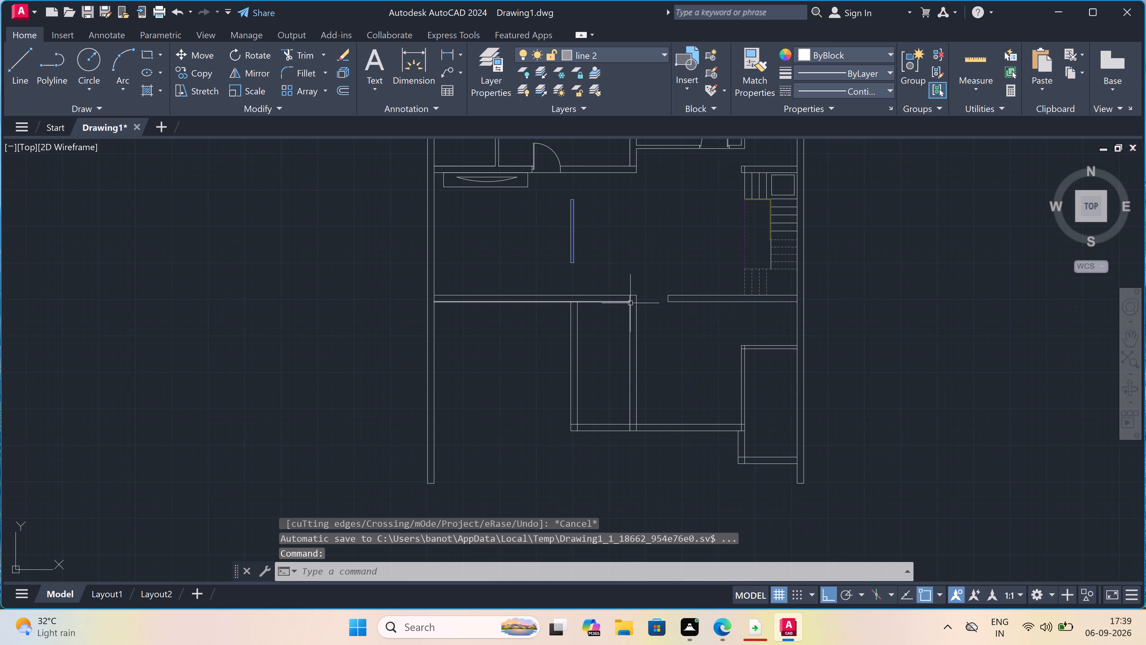
Extend the western vertical wall's two lines north to the upper line of the long horizontal wall.
{"action": "scroll", "coordinate": [565, 306], "scroll_direction": "up", "scroll_amount": 2}
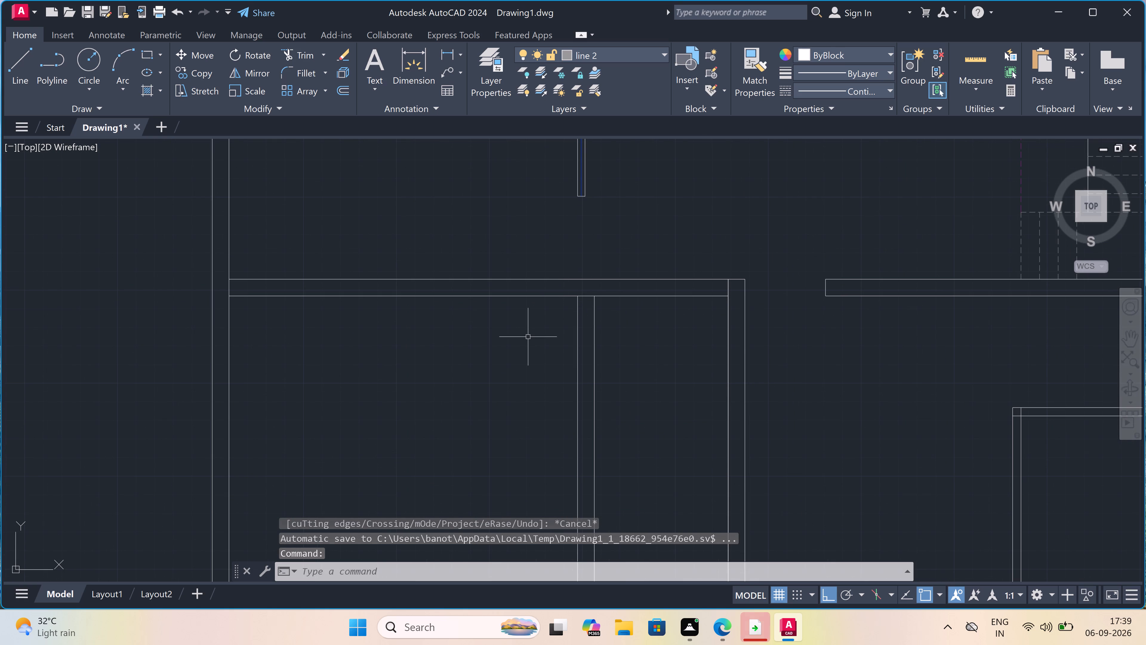
{"action": "type", "text": "ex"}
{"action": "key", "text": "space"}
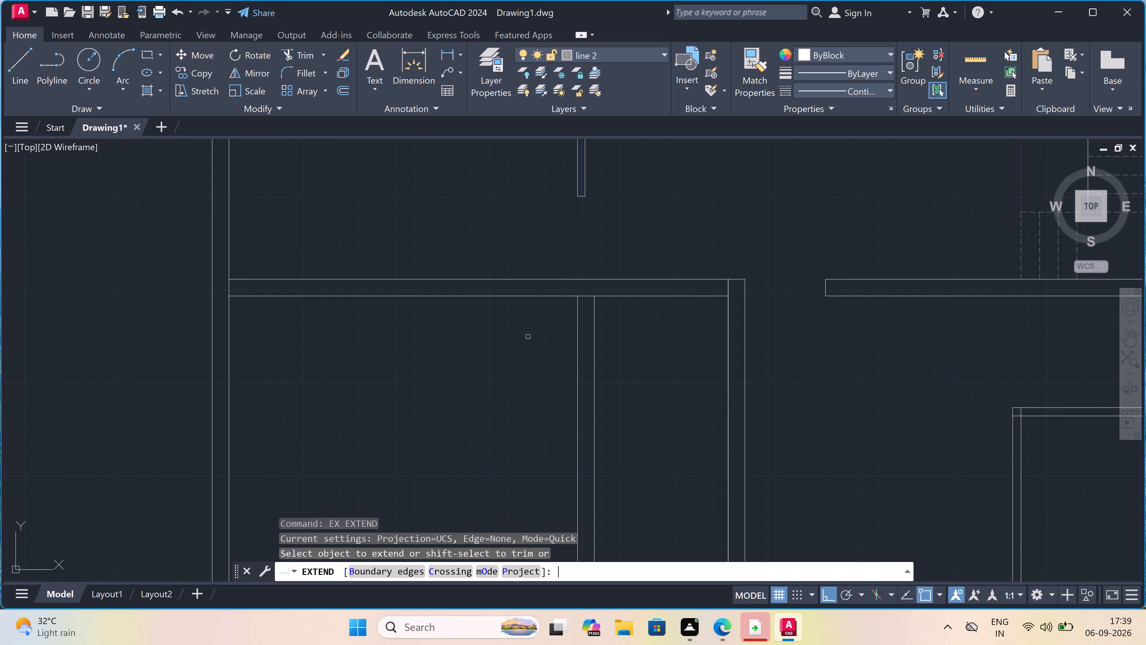
{"action": "left_click", "coordinate": [527, 337]}
{"action": "left_click", "coordinate": [644, 338]}
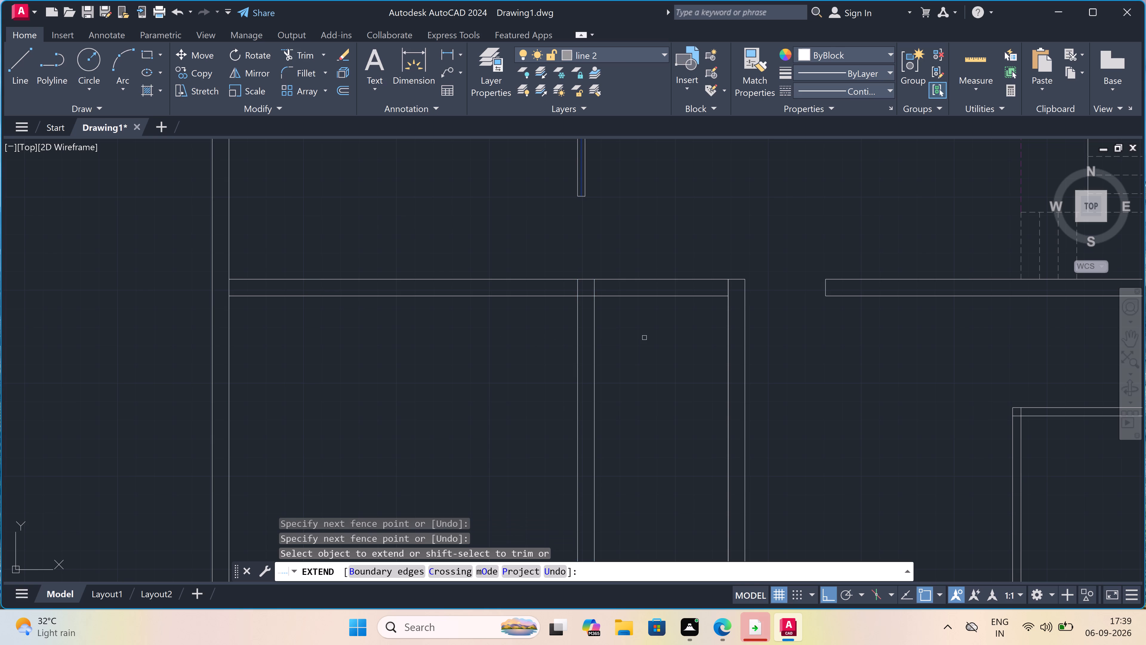
{"action": "key", "text": "Escape"}
Draw a 2" line westward from the western vertical wall's outer face, within the thickness of the long horizontal wall.
{"action": "scroll", "coordinate": [644, 337], "scroll_direction": "down", "scroll_amount": 2}
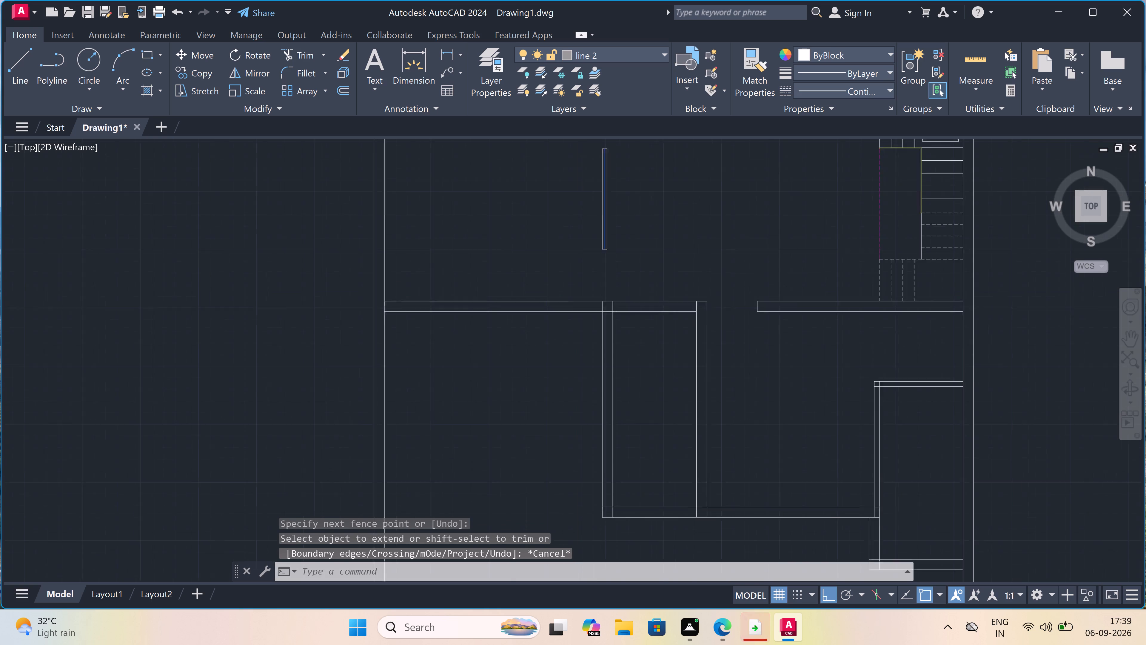
{"action": "scroll", "coordinate": [575, 334], "scroll_direction": "up", "scroll_amount": 1}
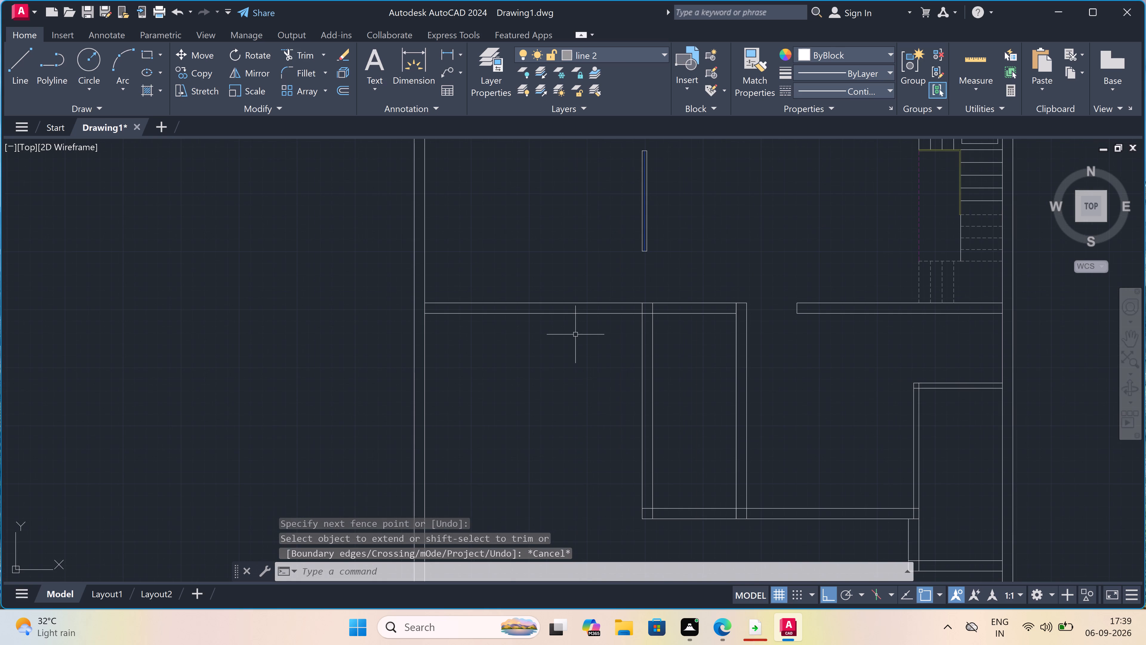
{"action": "type", "text": "l"}
{"action": "key", "text": "space"}
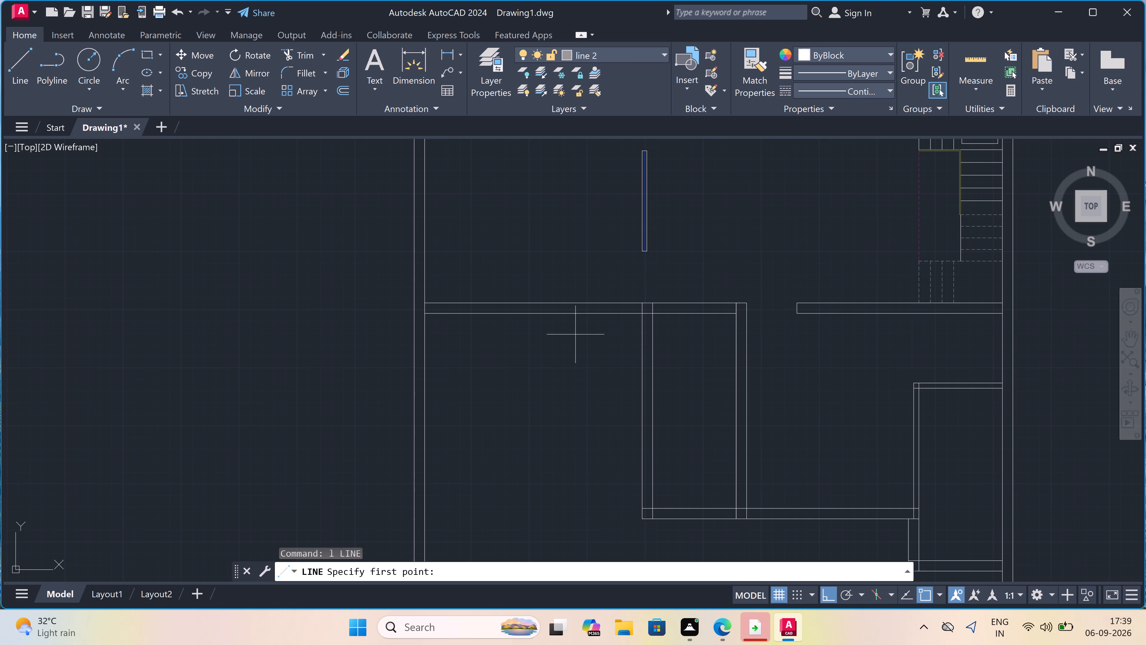
{"action": "scroll", "coordinate": [563, 299], "scroll_direction": "up", "scroll_amount": 1}
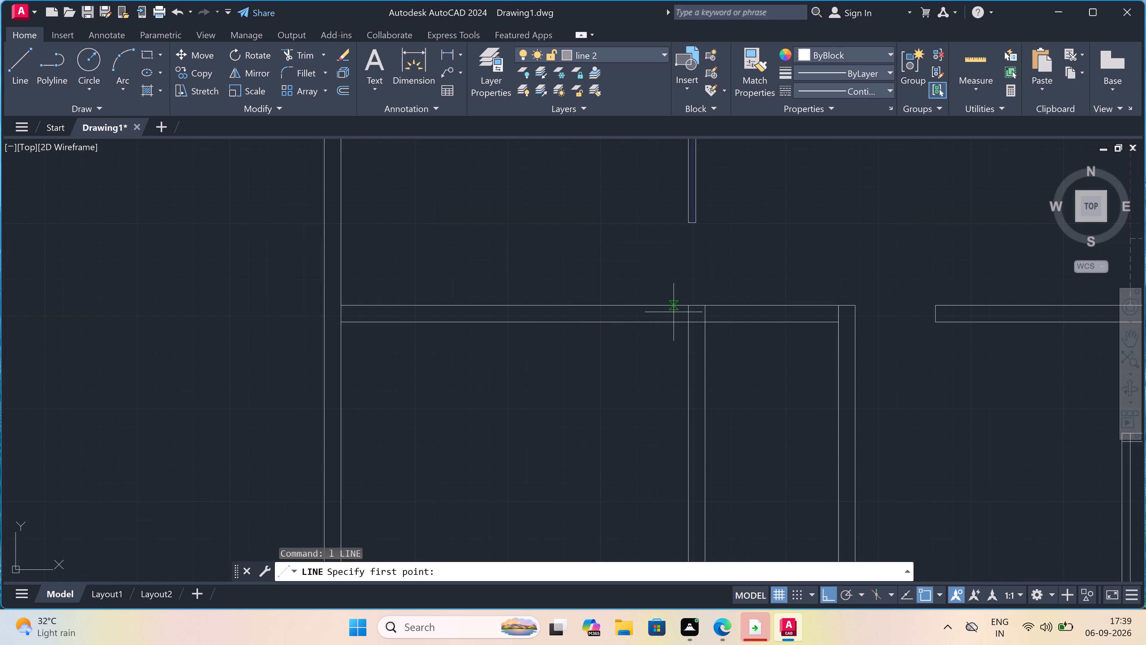
{"action": "left_click", "coordinate": [689, 314]}
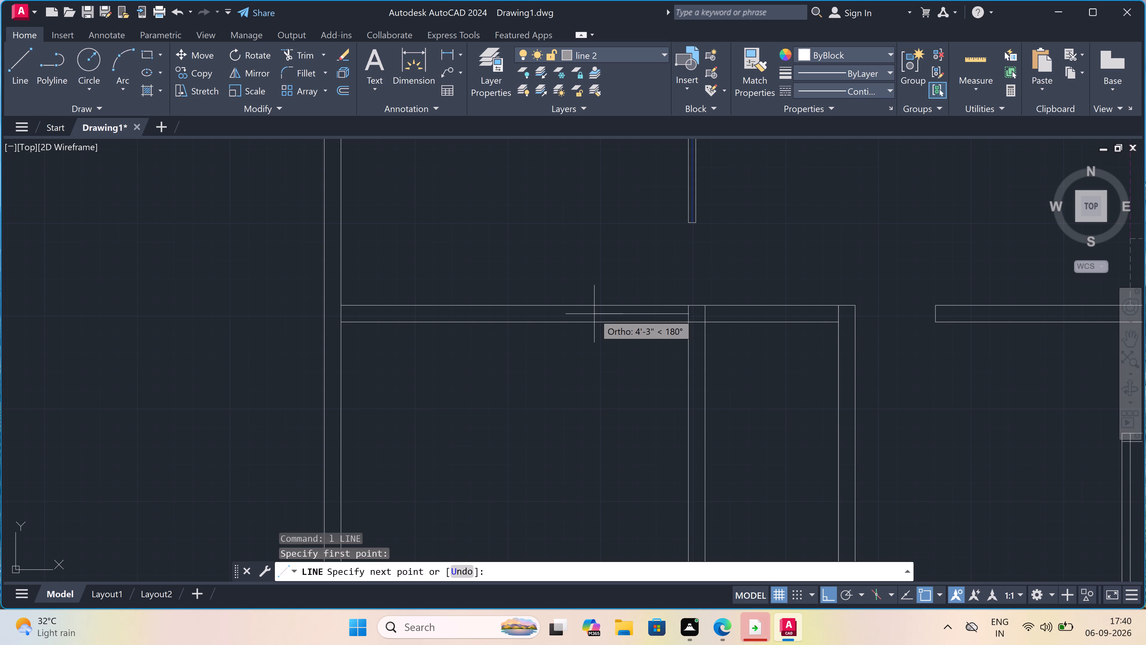
{"action": "type", "text": "2\""}
{"action": "key", "text": "space"}
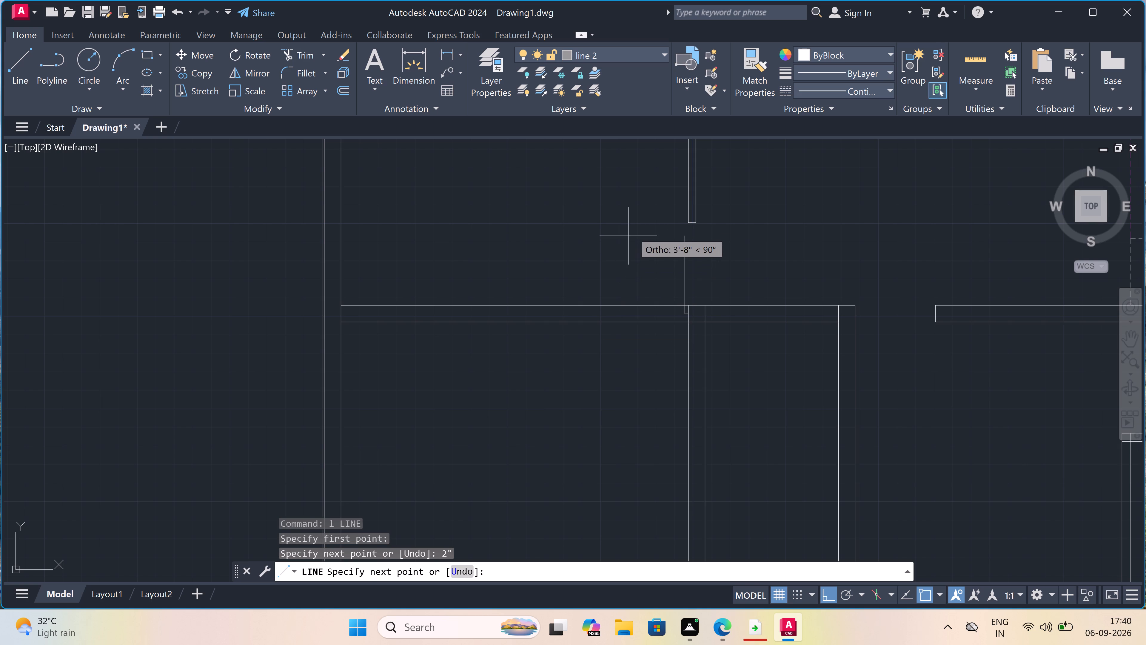
{"action": "key", "text": "Escape"}
Draw a 3' line westward from the end of the 2" line, followed by a further 2" segment.
{"action": "type", "text": "l"}
{"action": "key", "text": "space"}
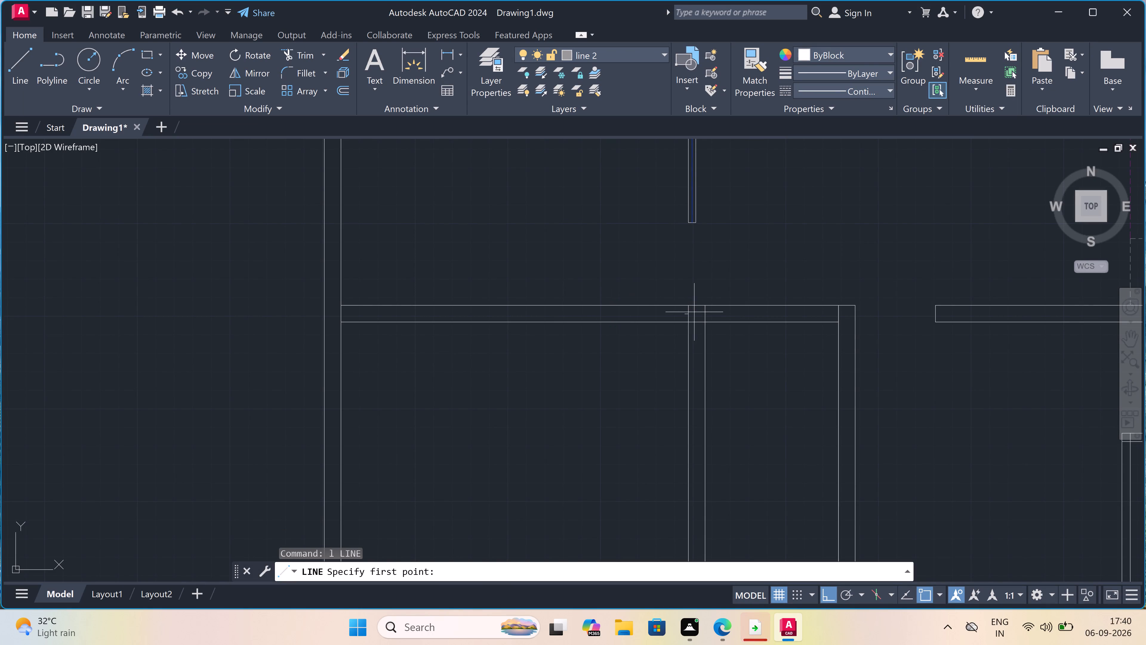
{"action": "scroll", "coordinate": [682, 312], "scroll_direction": "up", "scroll_amount": 3}
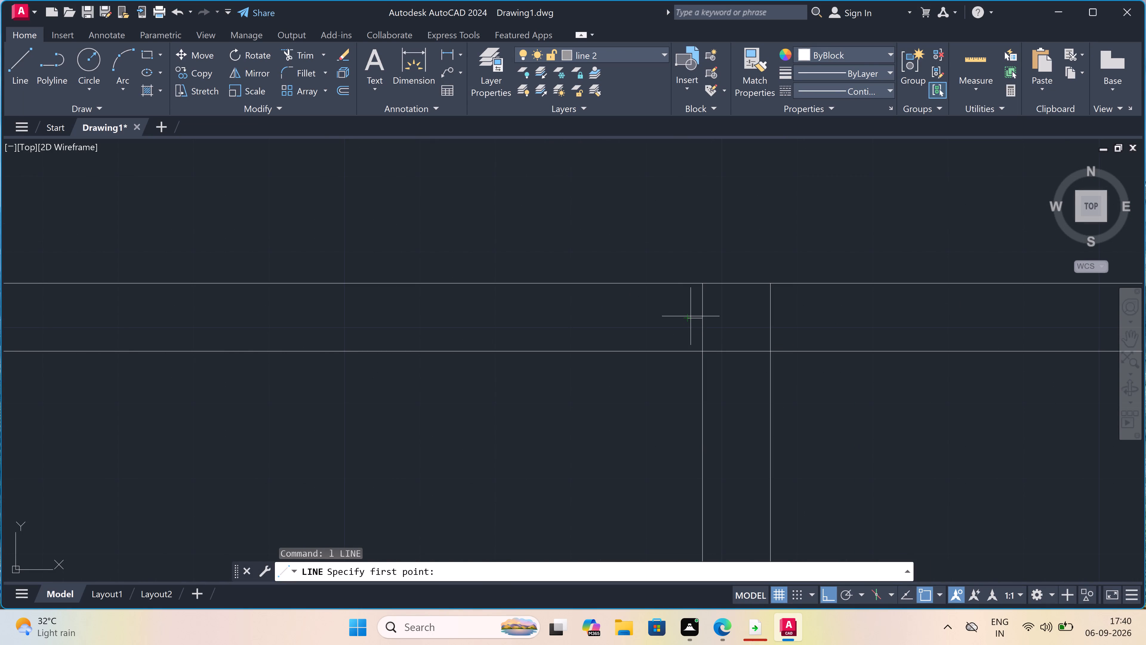
{"action": "left_click_drag", "start_coordinate": [686, 316], "coordinate": [669, 316]}
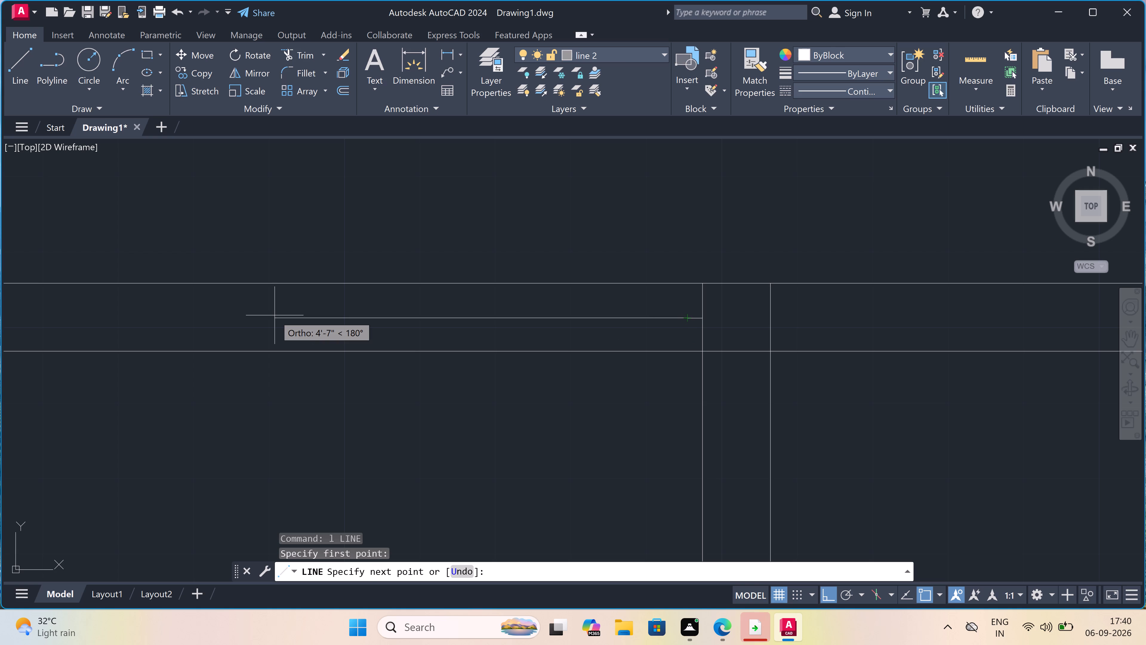
{"action": "type", "text": "3'"}
{"action": "key", "text": "space"}
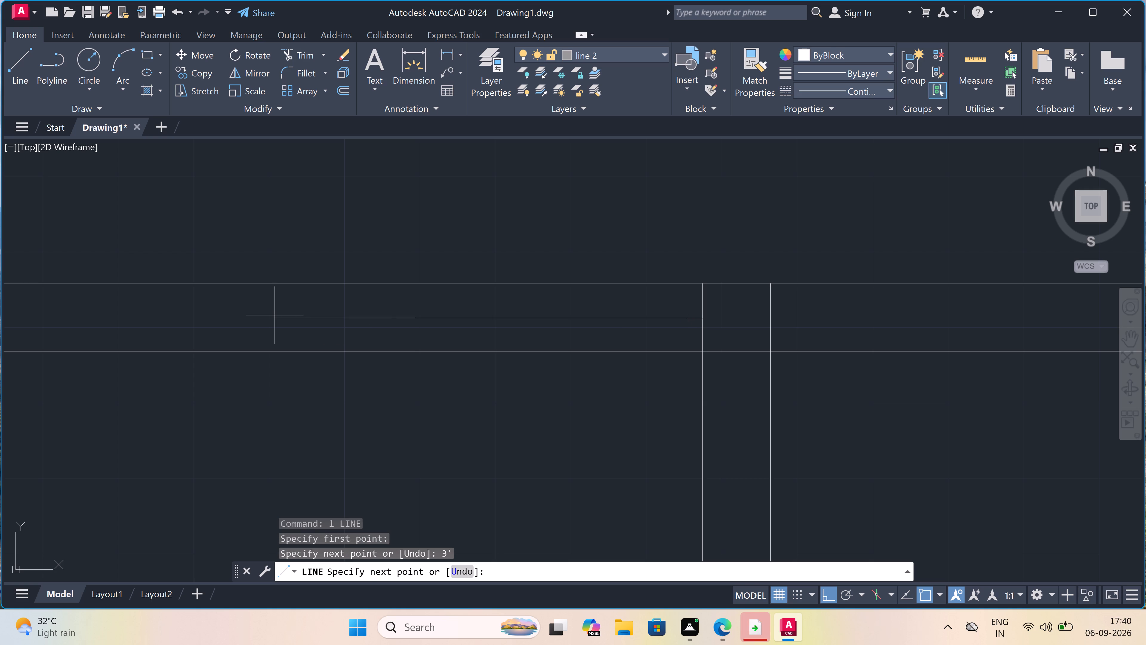
{"action": "scroll", "coordinate": [291, 290], "scroll_direction": "down", "scroll_amount": 3}
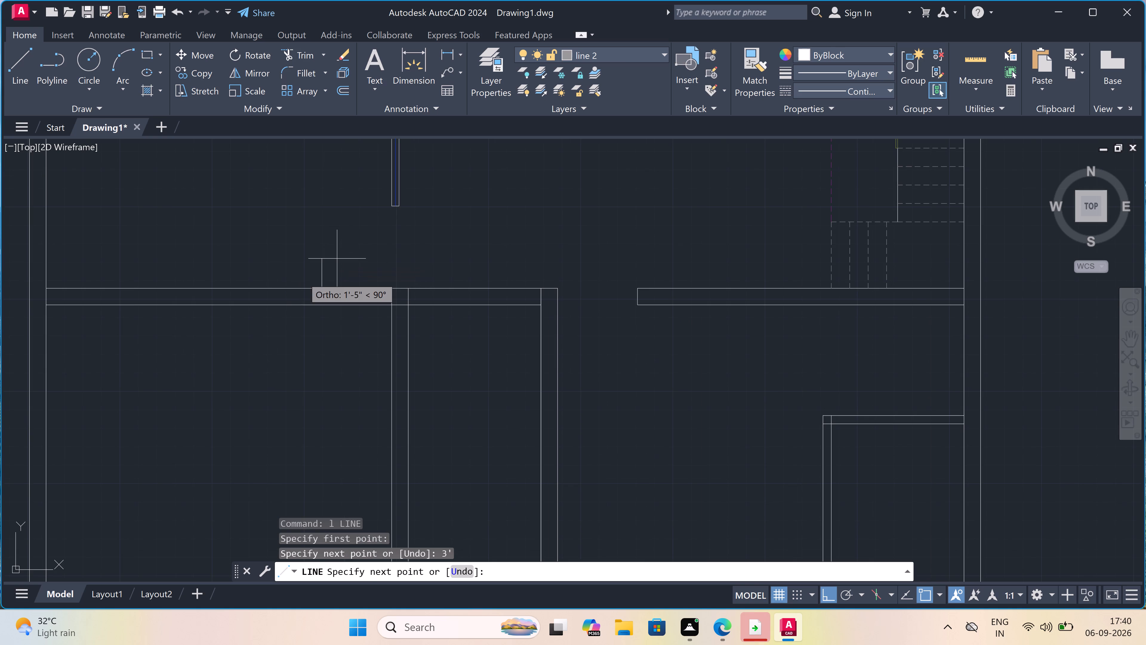
{"action": "scroll", "coordinate": [253, 287], "scroll_direction": "up", "scroll_amount": 2}
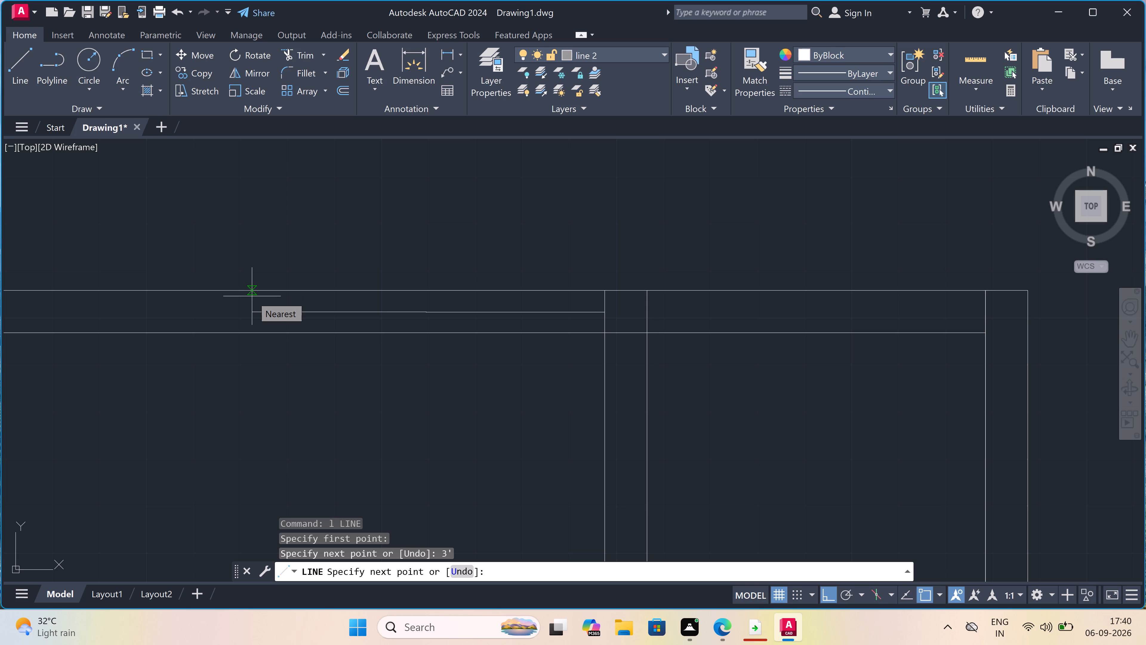
{"action": "type", "text": "2\""}
{"action": "key", "text": "space"}
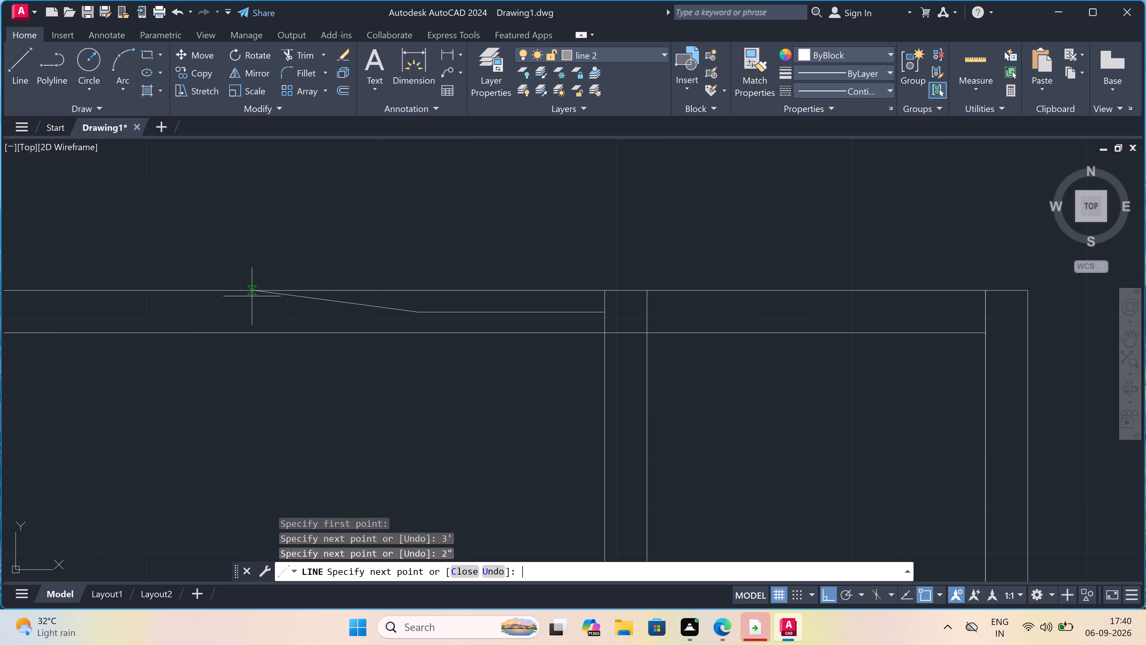
Continue the line as a door leaf: 3' north, 1" east, and back south to the line inside the wall.
{"action": "scroll", "coordinate": [406, 218], "scroll_direction": "down", "scroll_amount": 4}
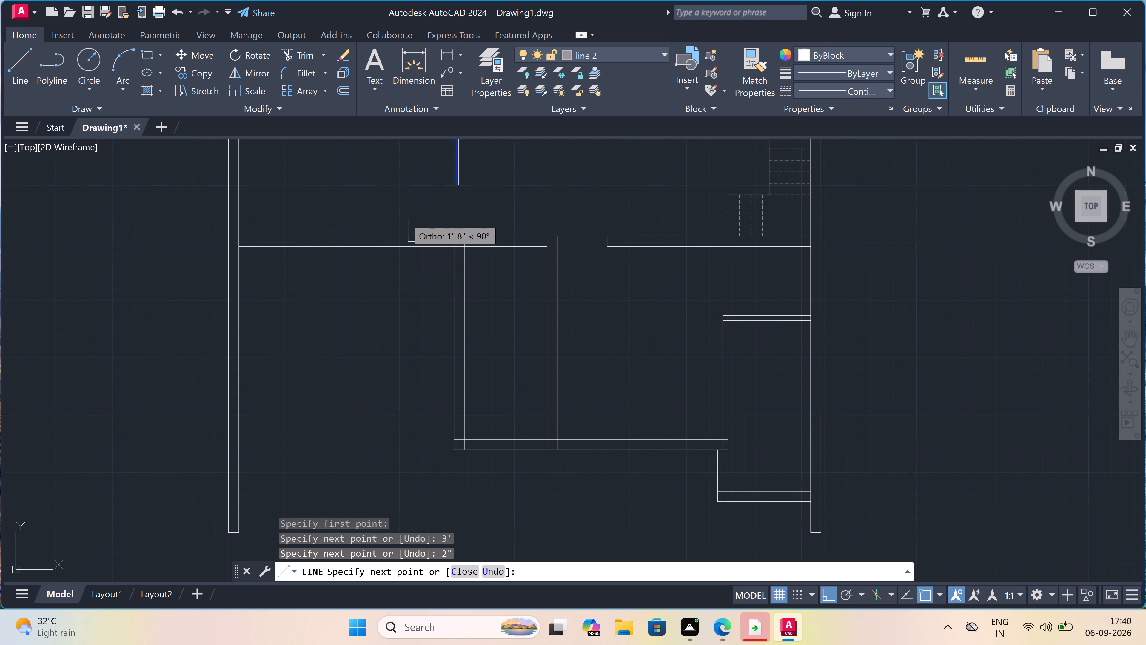
{"action": "scroll", "coordinate": [398, 189], "scroll_direction": "up", "scroll_amount": 2}
{"action": "type", "text": "3'"}
{"action": "key", "text": "space"}
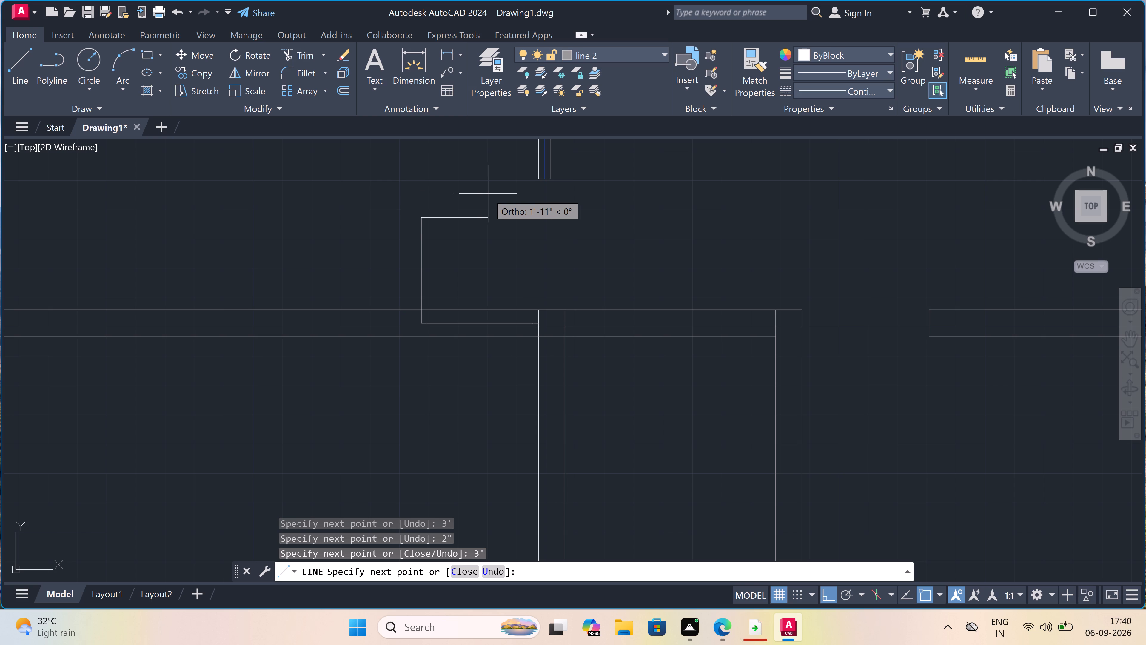
{"action": "key", "text": "1"}
{"action": "type", "text": "\""}
{"action": "key", "text": "space"}
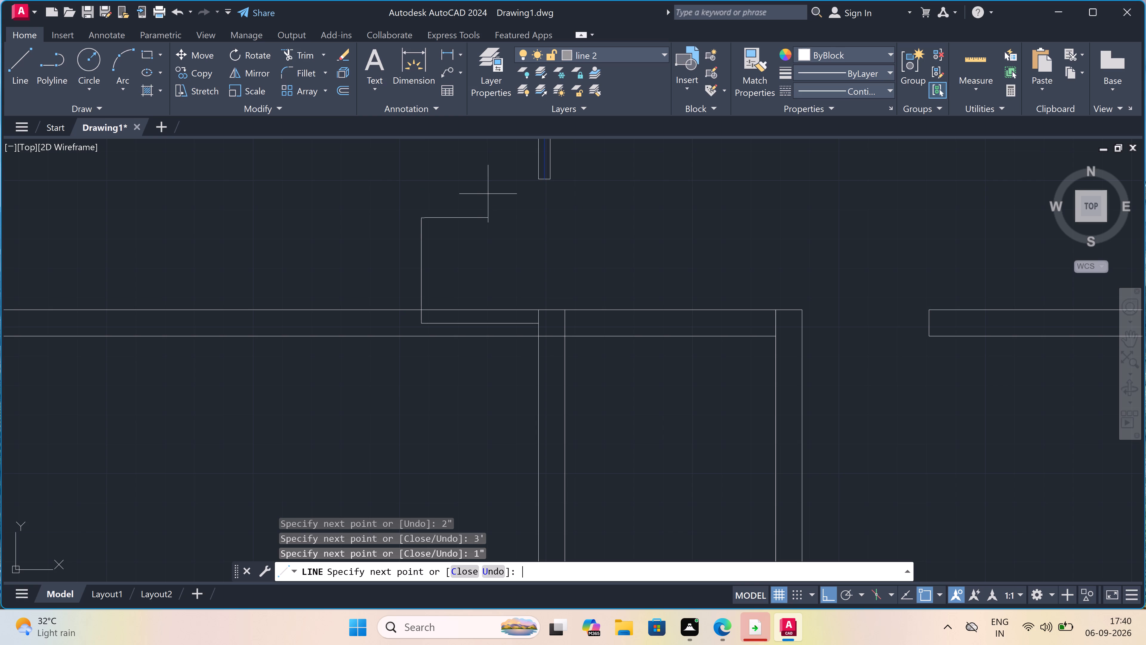
{"action": "scroll", "coordinate": [426, 304], "scroll_direction": "up", "scroll_amount": 4}
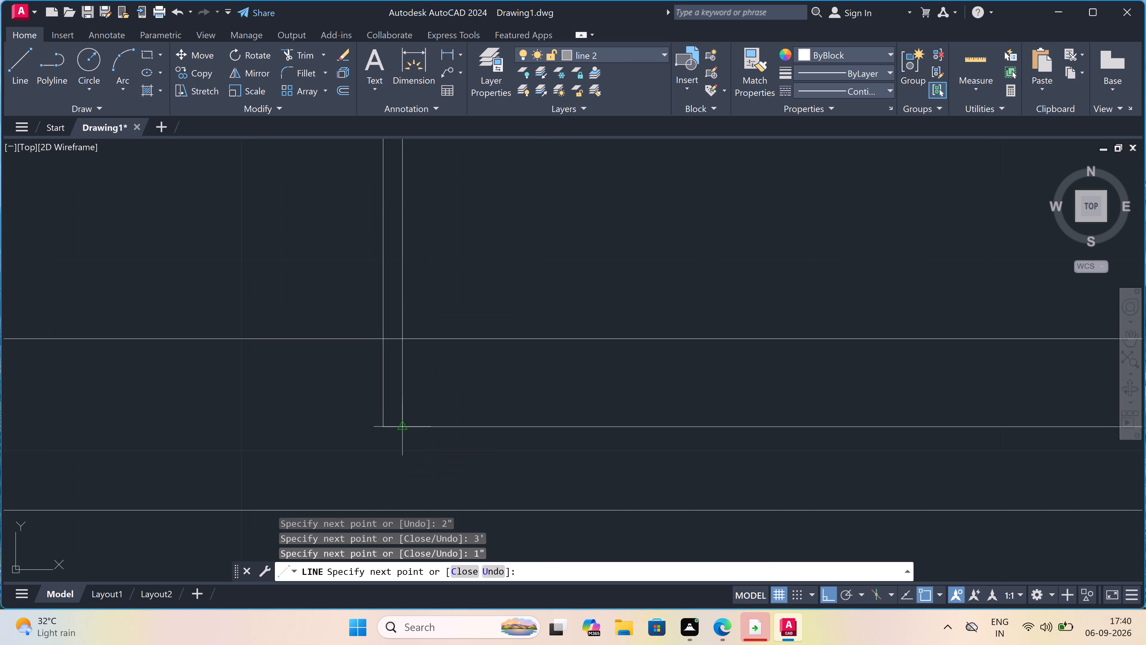
{"action": "left_click", "coordinate": [403, 428]}
{"action": "key", "text": "Escape"}
{"action": "scroll", "coordinate": [402, 428], "scroll_direction": "down", "scroll_amount": 5}
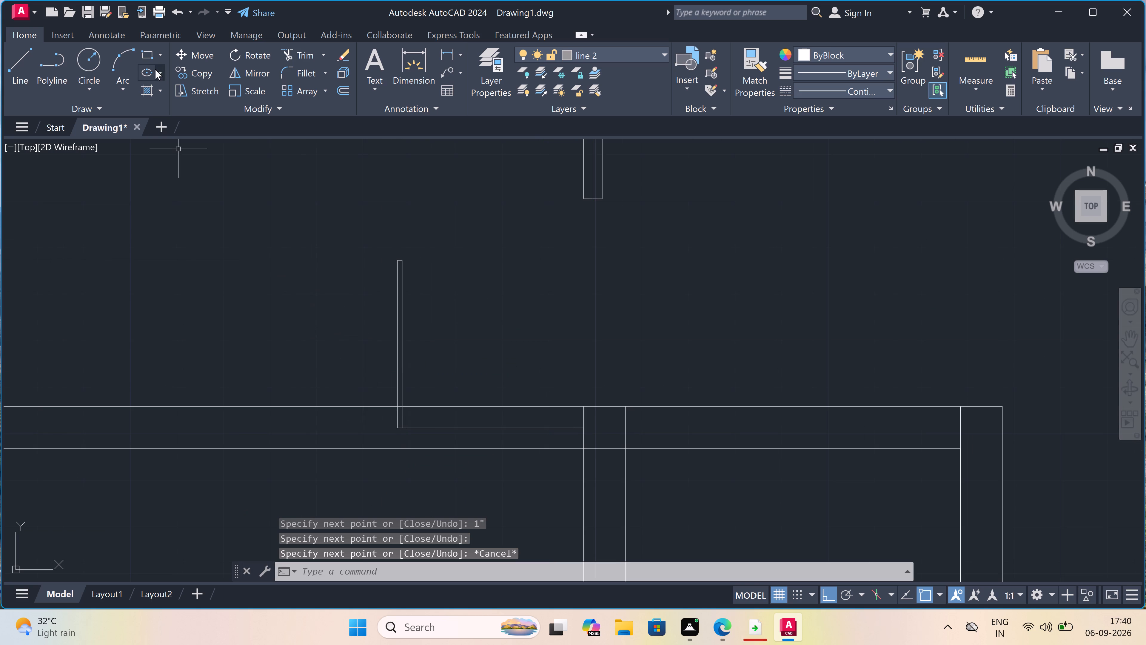
Draw the door swing as a start-end-direction arc from the leaf's top east corner to the threshold line's end at the western vertical wall.
{"action": "left_click", "coordinate": [126, 77]}
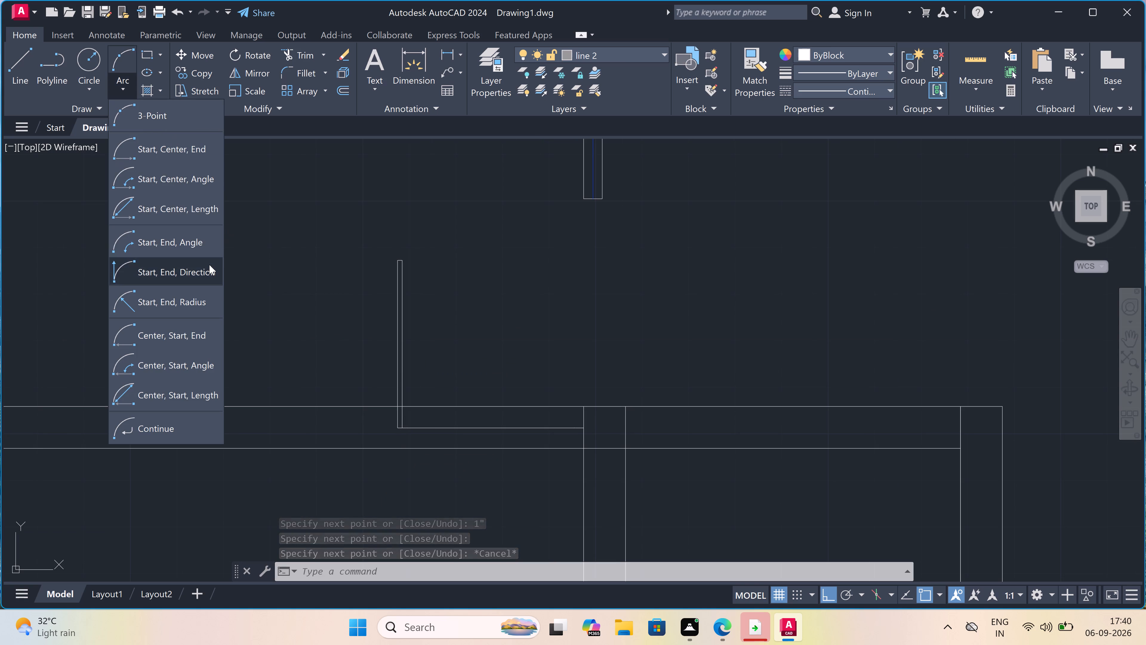
{"action": "left_click", "coordinate": [209, 265]}
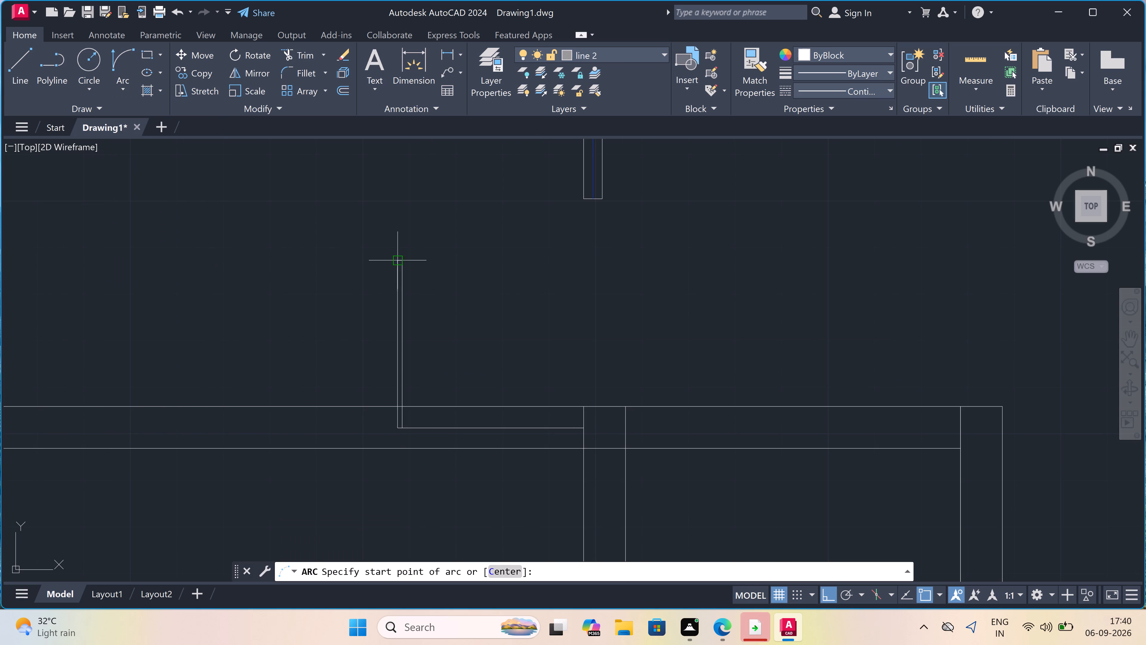
{"action": "left_click", "coordinate": [403, 257]}
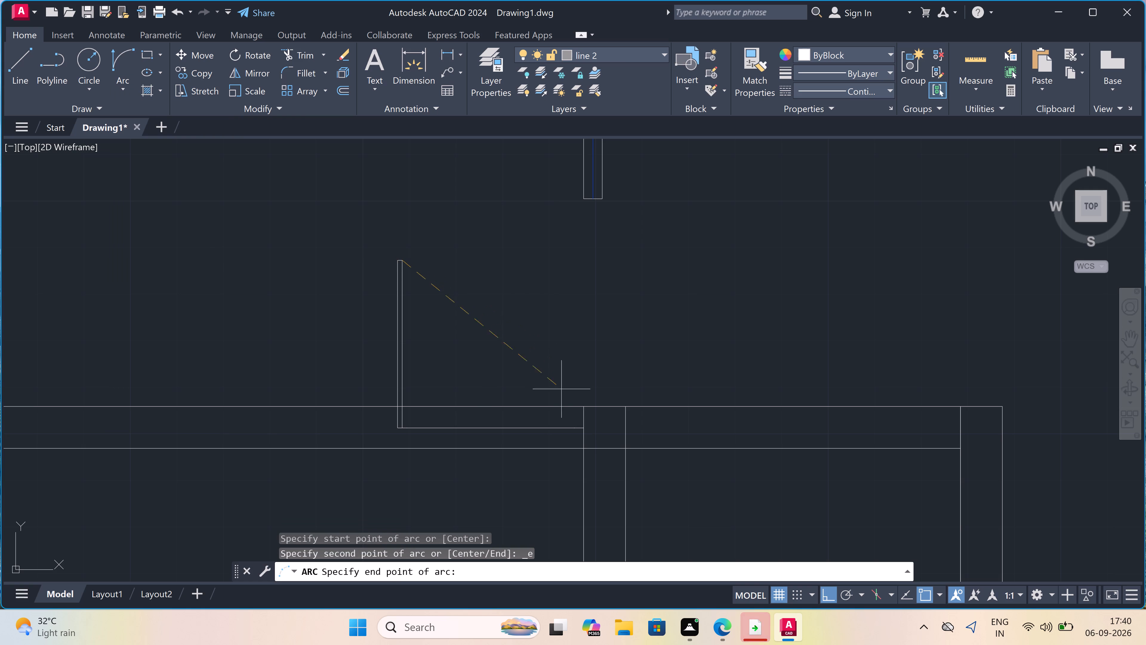
{"action": "left_click", "coordinate": [583, 427]}
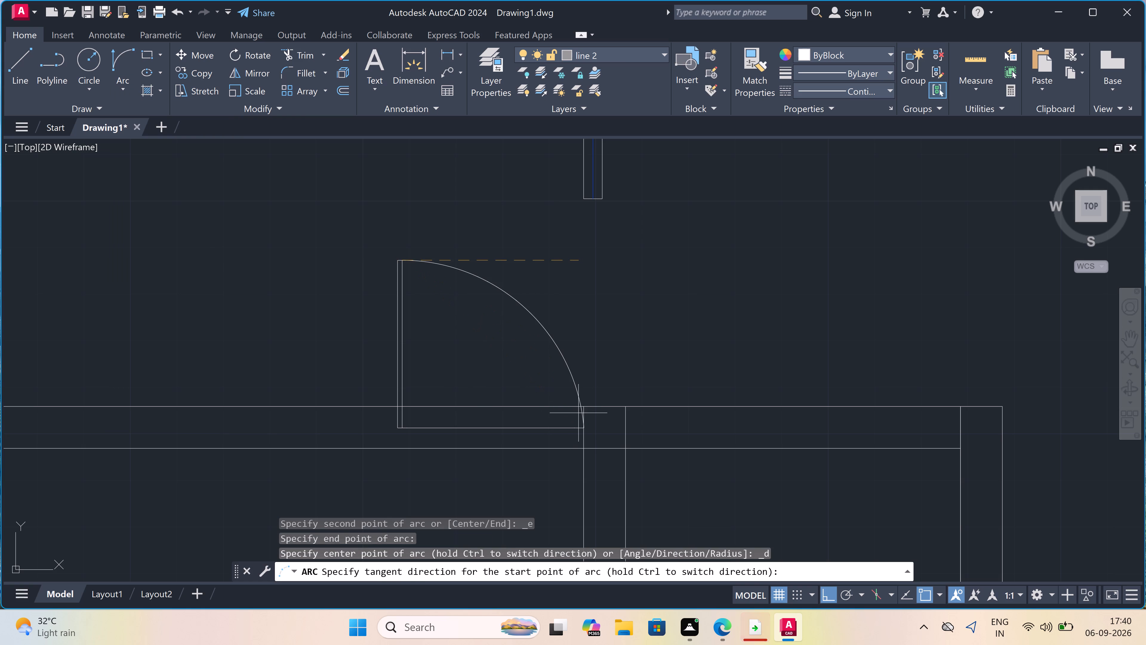
{"action": "left_click", "coordinate": [583, 356]}
{"action": "key", "text": "Escape"}
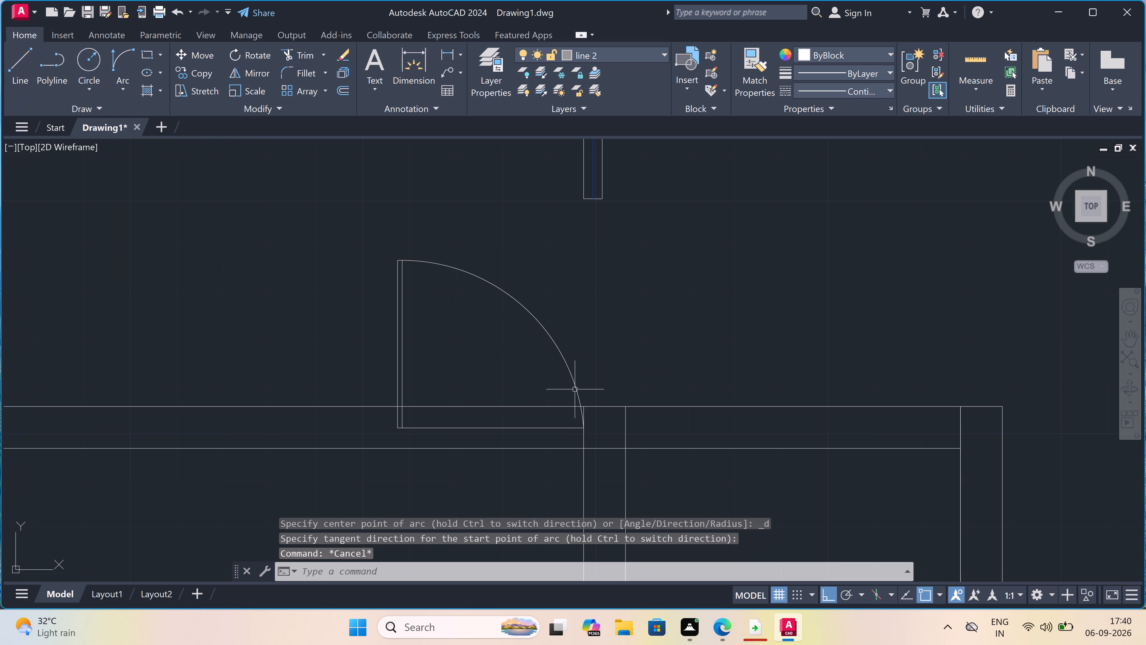
Trim the western vertical wall's outer line above the door's threshold line.
{"action": "scroll", "coordinate": [574, 411], "scroll_direction": "up", "scroll_amount": 4}
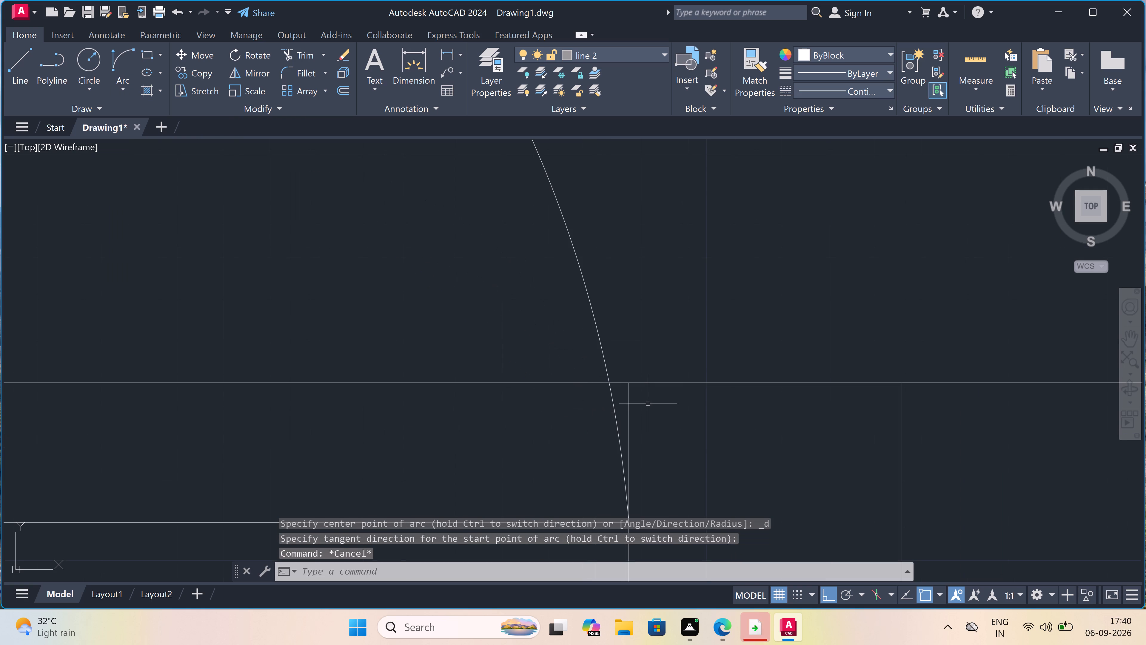
{"action": "type", "text": "tr"}
{"action": "key", "text": "space"}
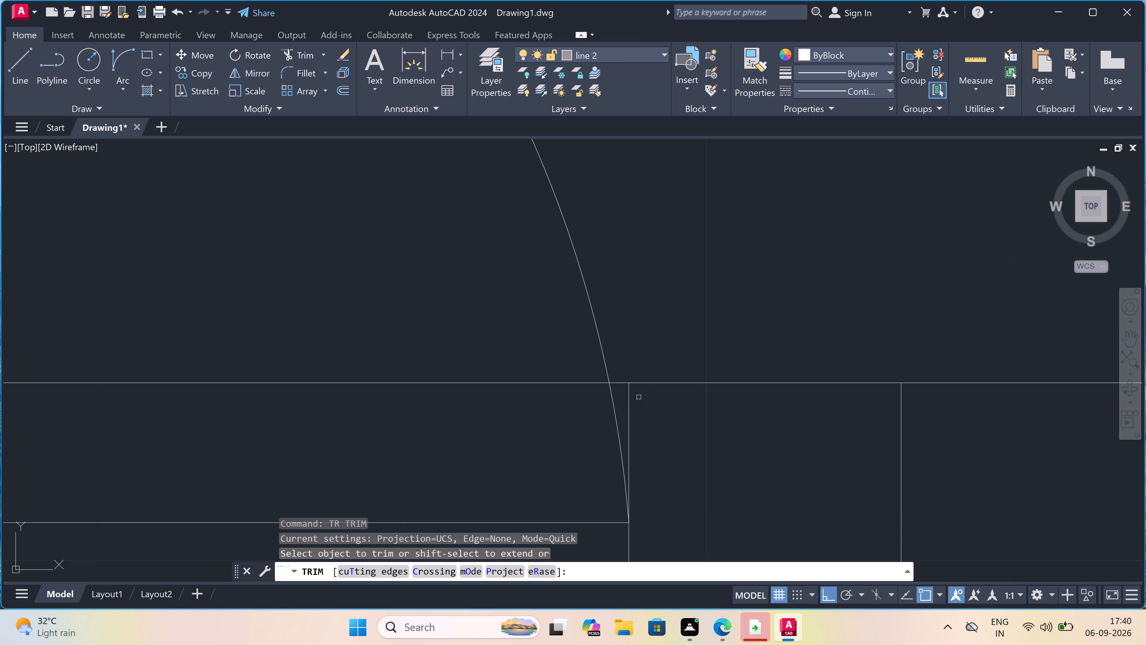
{"action": "left_click", "coordinate": [629, 400]}
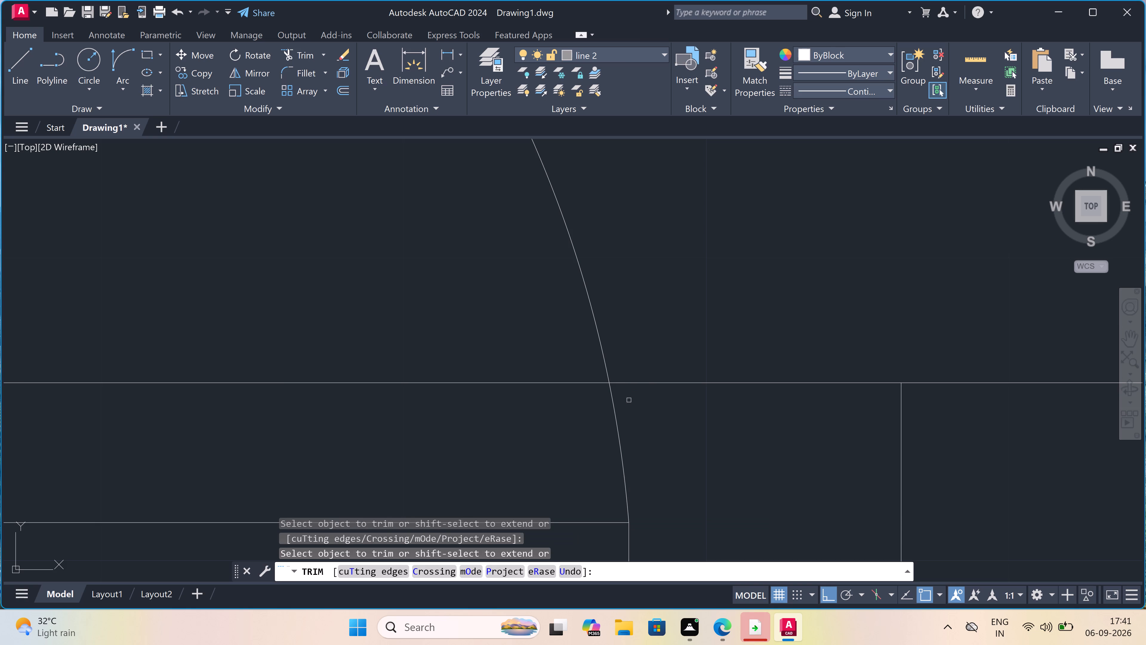
Trim the long horizontal wall's upper line across the door opening and through the door leaf's thickness.
{"action": "scroll", "coordinate": [525, 351], "scroll_direction": "down", "scroll_amount": 5}
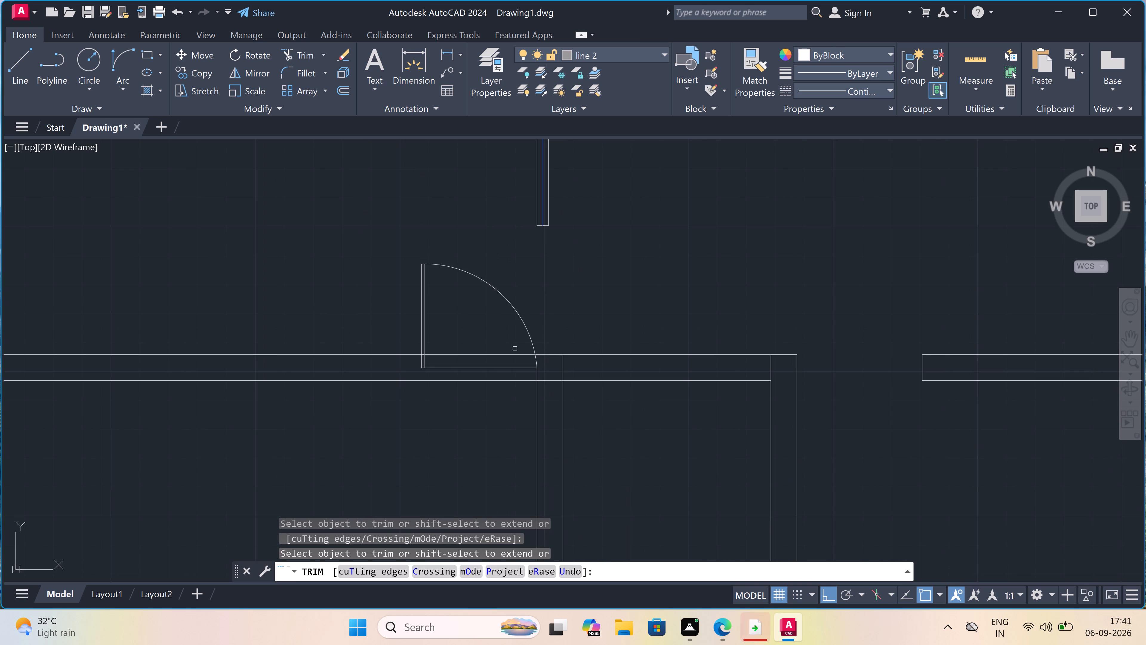
{"action": "scroll", "coordinate": [480, 363], "scroll_direction": "up", "scroll_amount": 3}
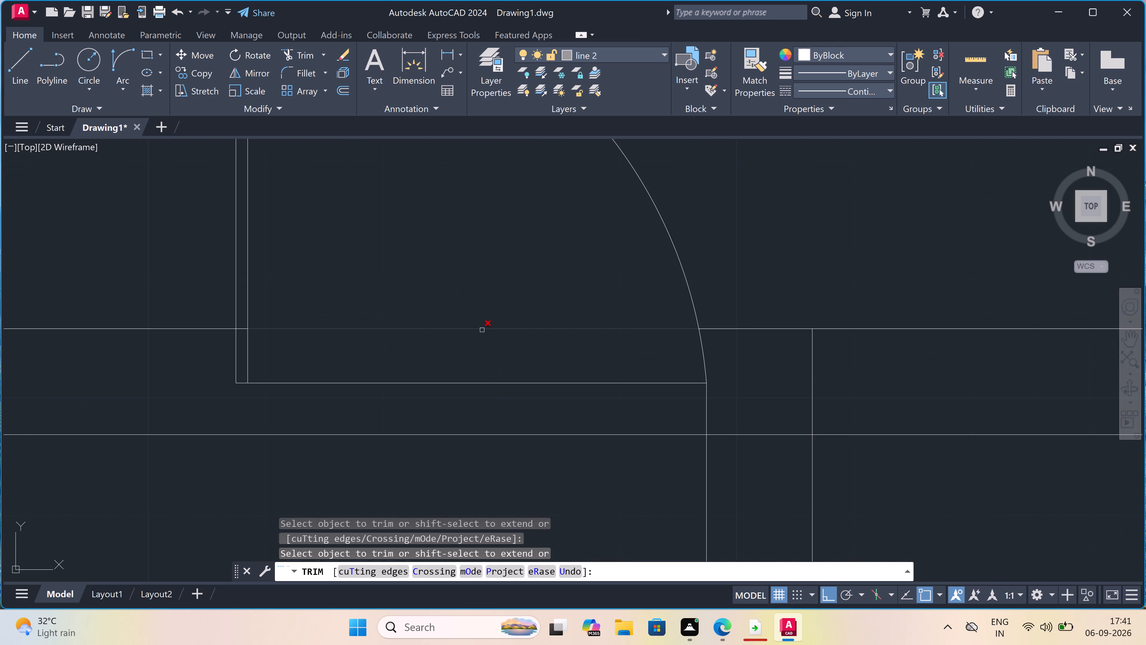
{"action": "left_click_drag", "start_coordinate": [482, 330], "coordinate": [485, 329]}
{"action": "scroll", "coordinate": [485, 329], "scroll_direction": "down", "scroll_amount": 5}
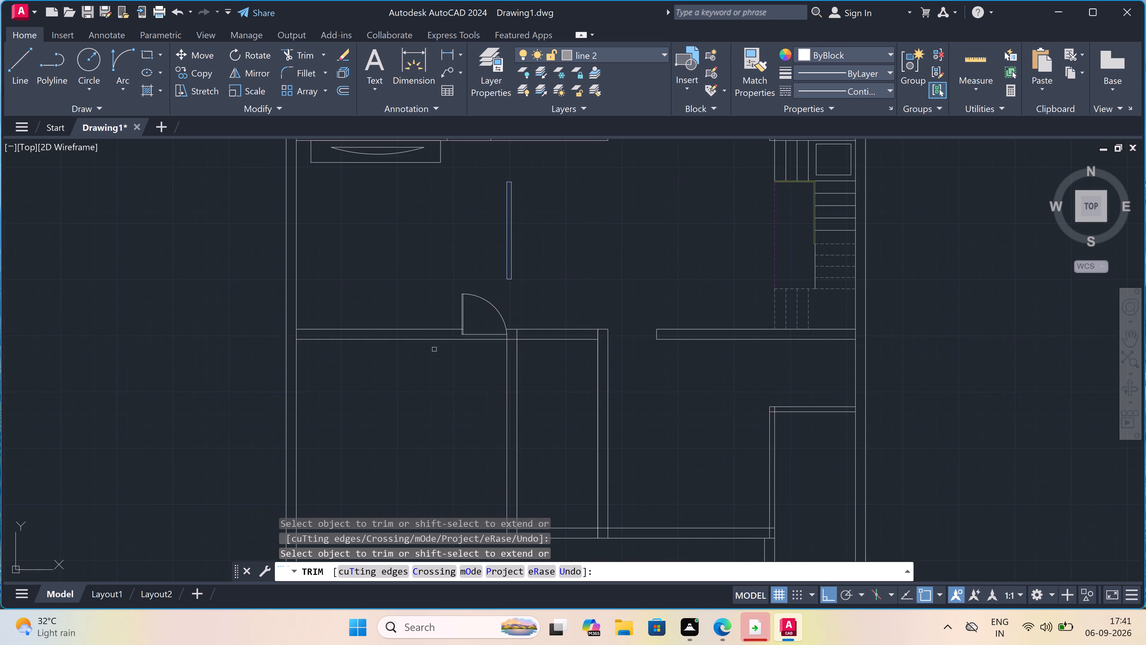
{"action": "scroll", "coordinate": [422, 352], "scroll_direction": "up", "scroll_amount": 5}
{"action": "scroll", "coordinate": [484, 330], "scroll_direction": "down", "scroll_amount": 3}
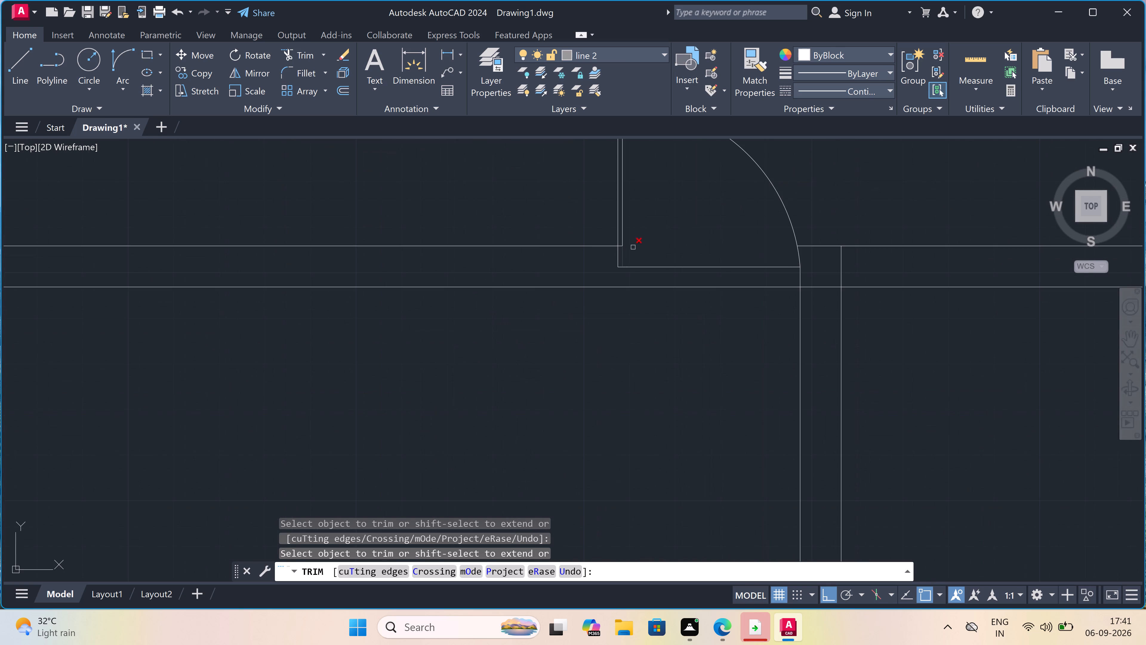
{"action": "scroll", "coordinate": [636, 245], "scroll_direction": "up", "scroll_amount": 5}
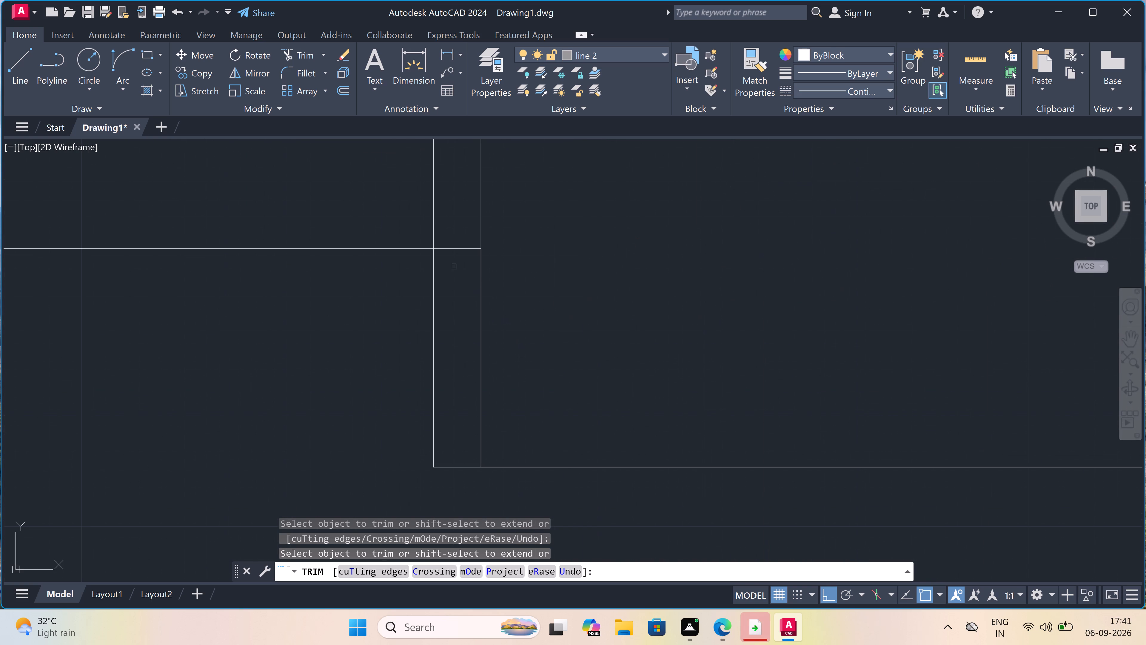
{"action": "left_click", "coordinate": [458, 233]}
{"action": "double_click", "coordinate": [464, 270]}
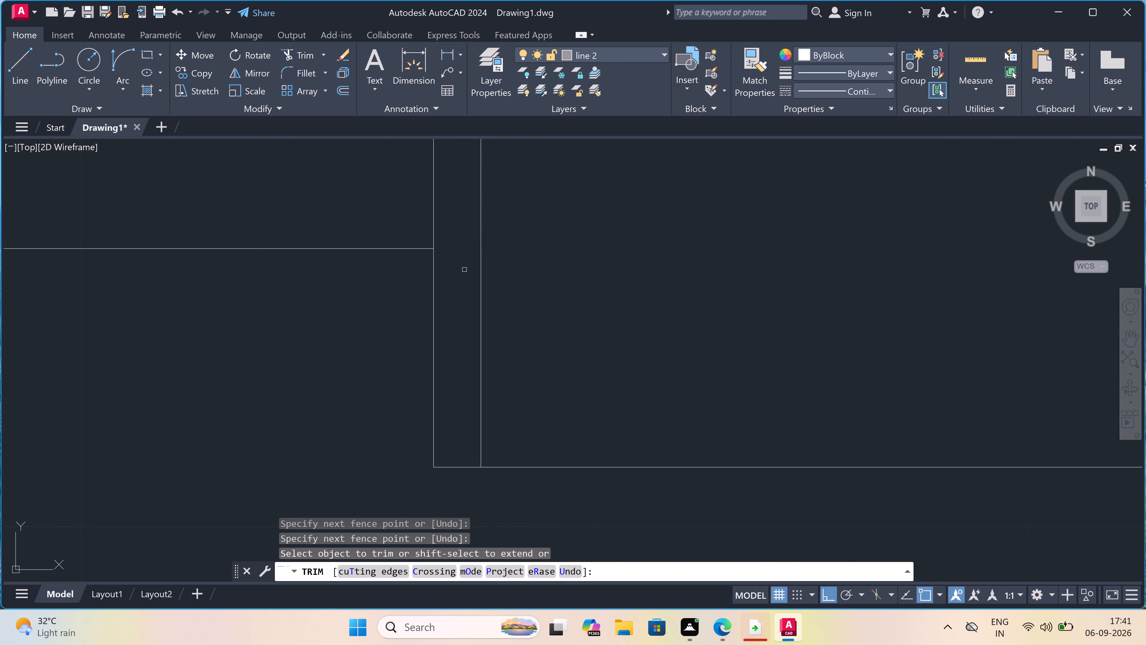
{"action": "scroll", "coordinate": [464, 270], "scroll_direction": "down", "scroll_amount": 7}
{"action": "scroll", "coordinate": [457, 265], "scroll_direction": "up", "scroll_amount": 5}
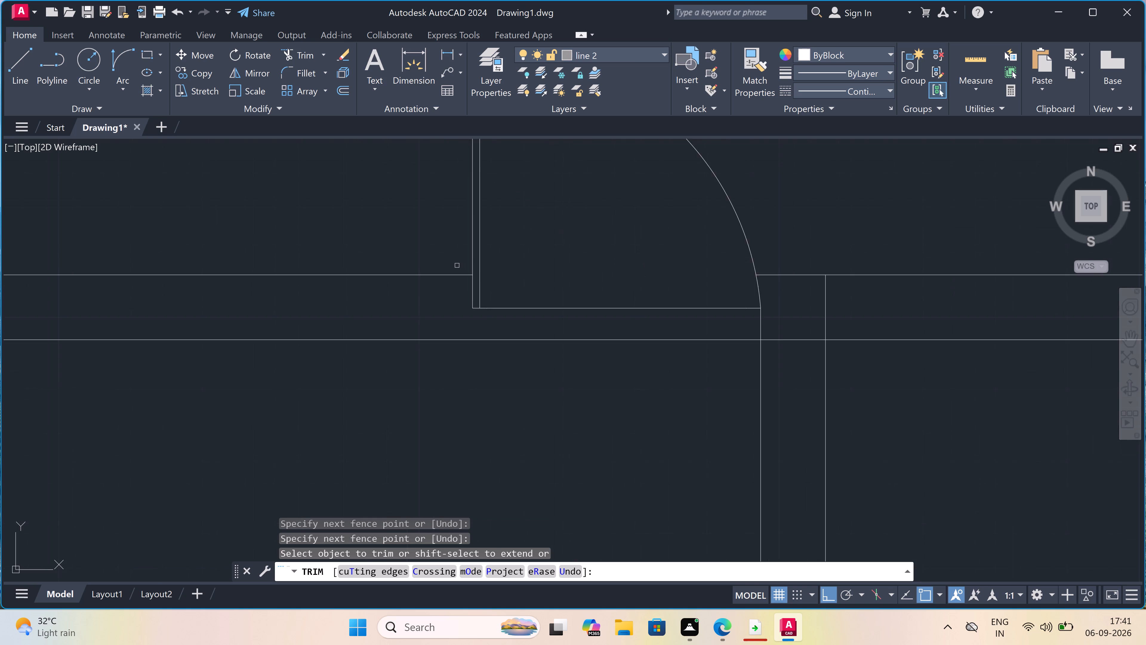
{"action": "key", "text": "Escape"}
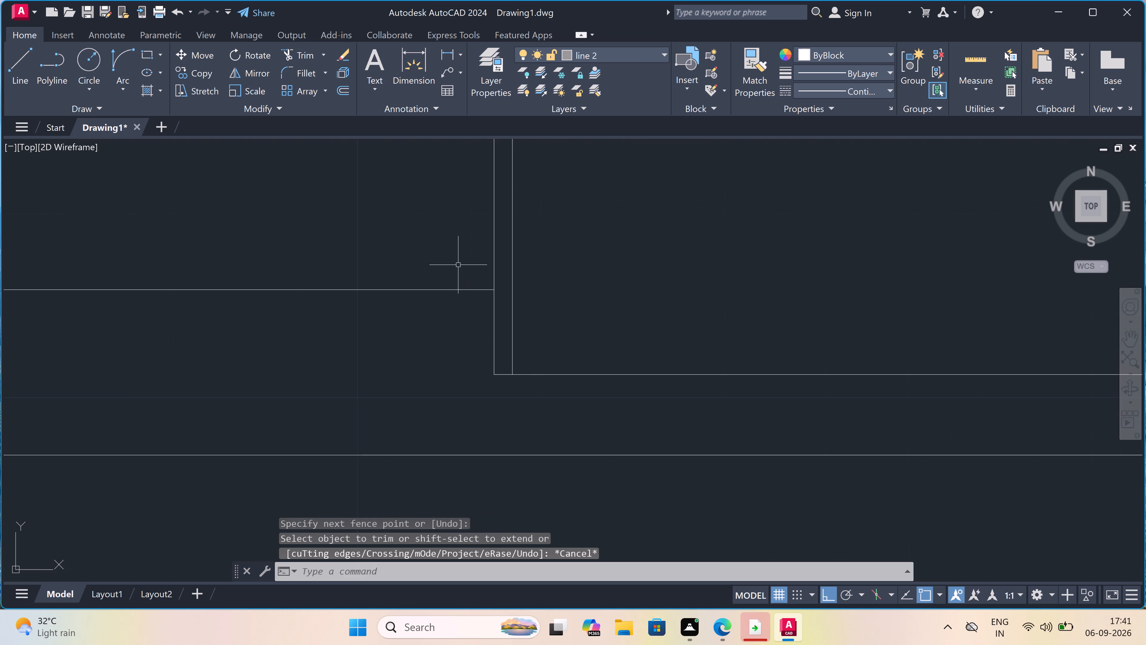
Draw a line 2" west from the door leaf's lower west corner, continuing as a vertical line crossing both lines of the long horizontal wall.
{"action": "type", "text": "l"}
{"action": "key", "text": "space"}
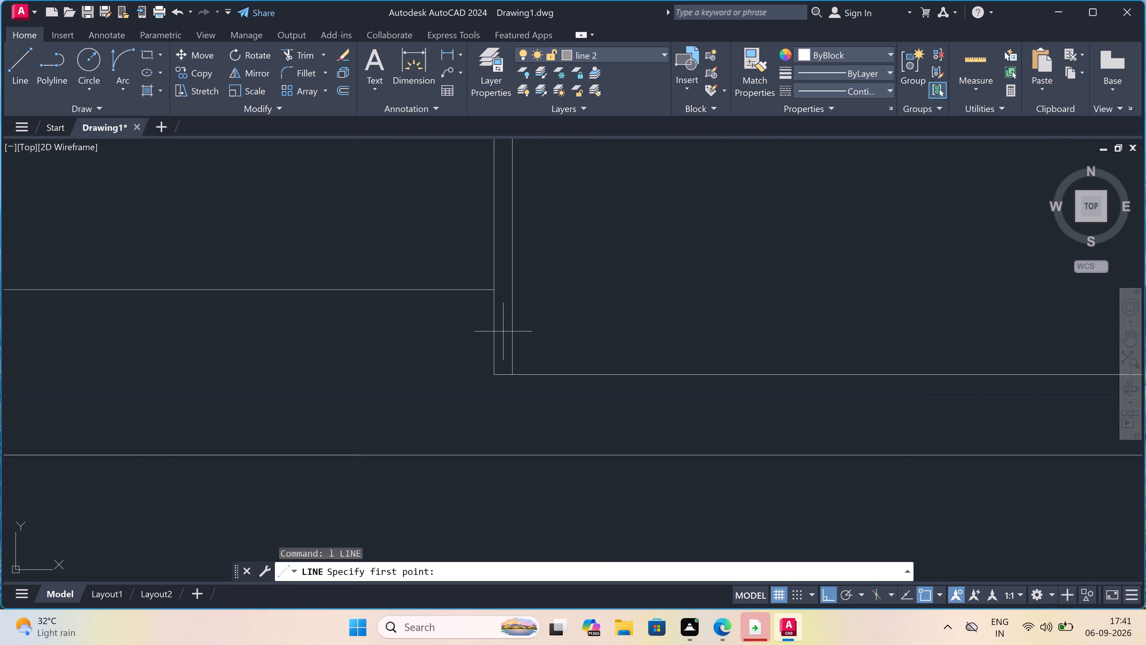
{"action": "double_click", "coordinate": [492, 374]}
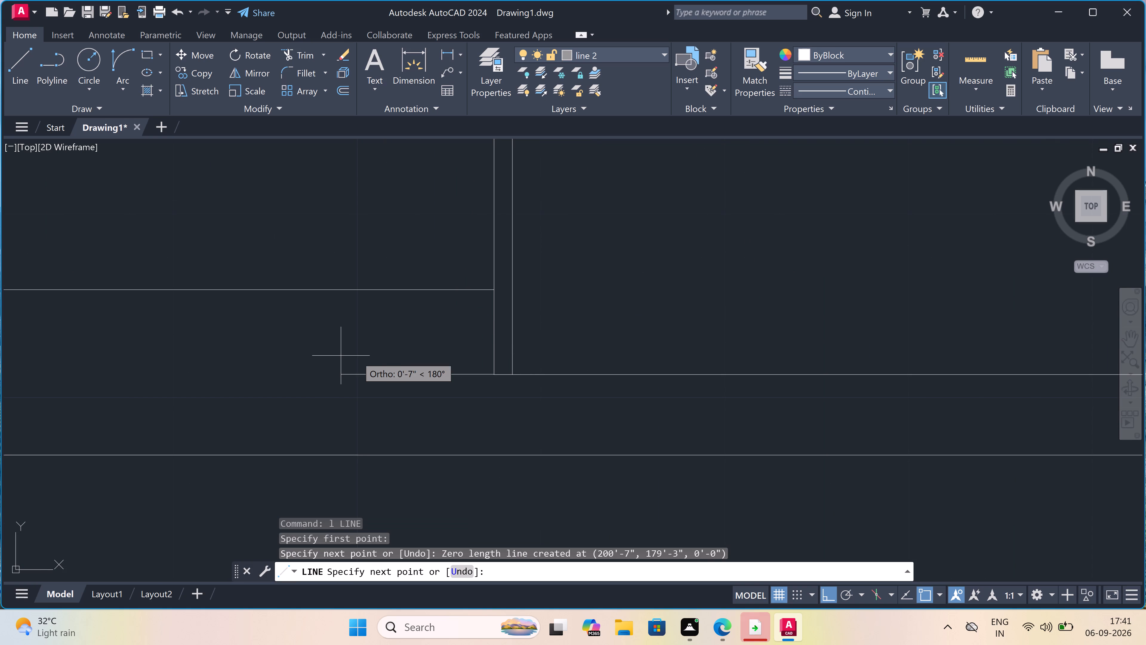
{"action": "type", "text": "2\""}
{"action": "key", "text": "space"}
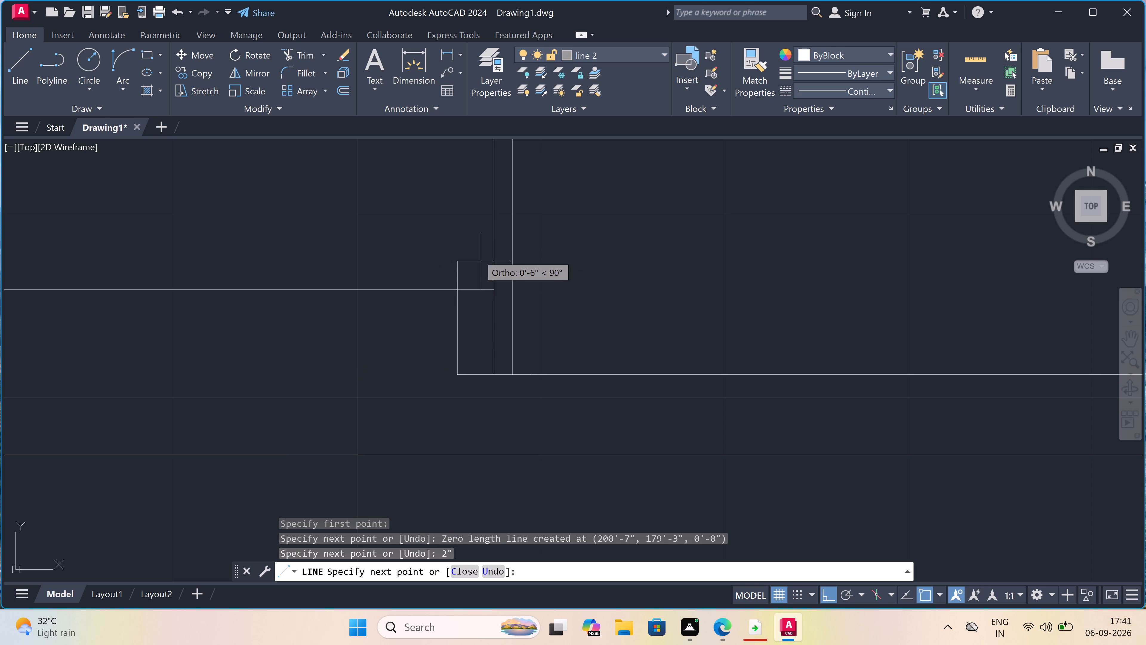
{"action": "left_click", "coordinate": [468, 241]}
{"action": "left_click", "coordinate": [488, 500]}
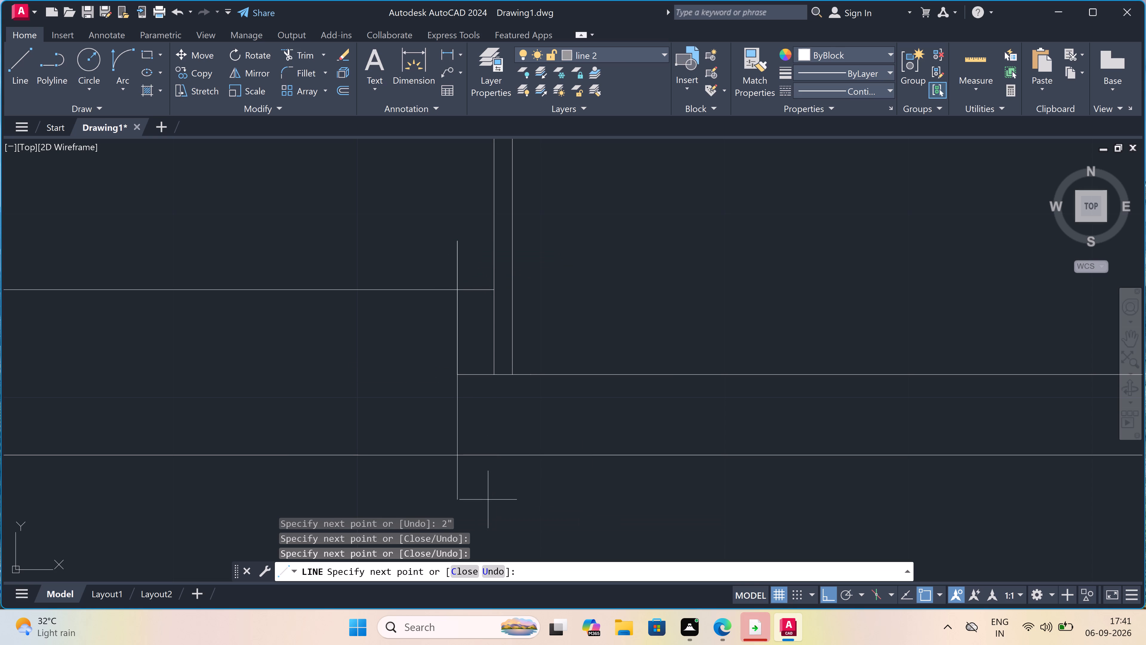
{"action": "key", "text": "Escape"}
Trim the ends of the new vertical jamb line that project beyond the long horizontal wall's two lines.
{"action": "type", "text": "re"}
{"action": "key", "text": "space"}
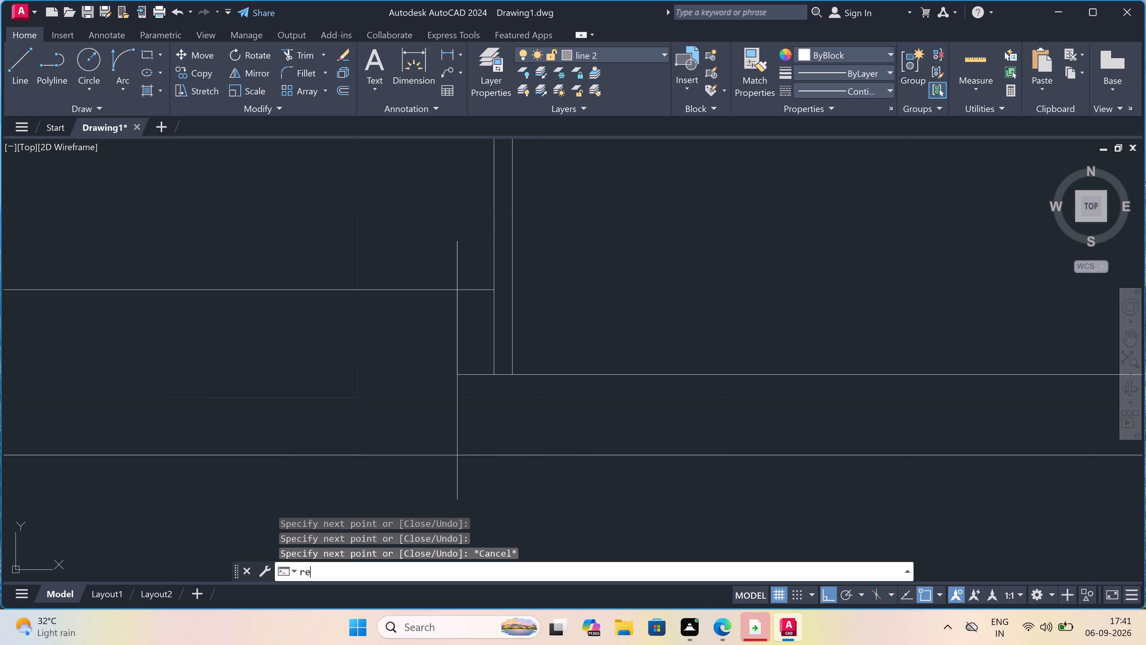
{"action": "left_click", "coordinate": [490, 489]}
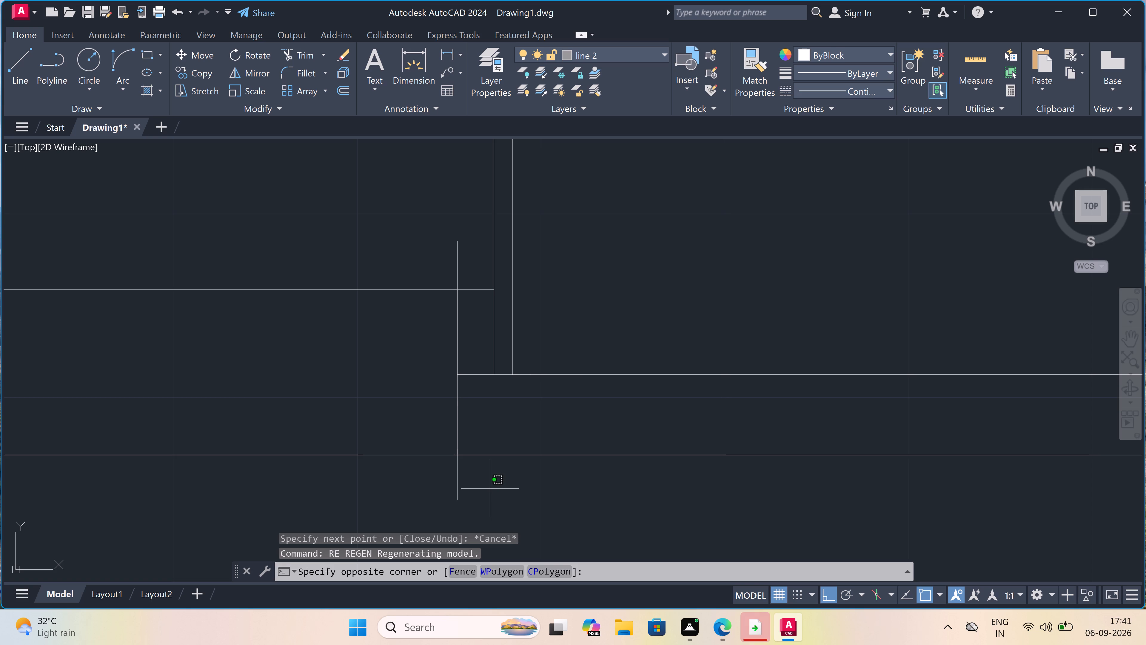
{"action": "key", "text": "Escape"}
{"action": "type", "text": "tr"}
{"action": "key", "text": "space"}
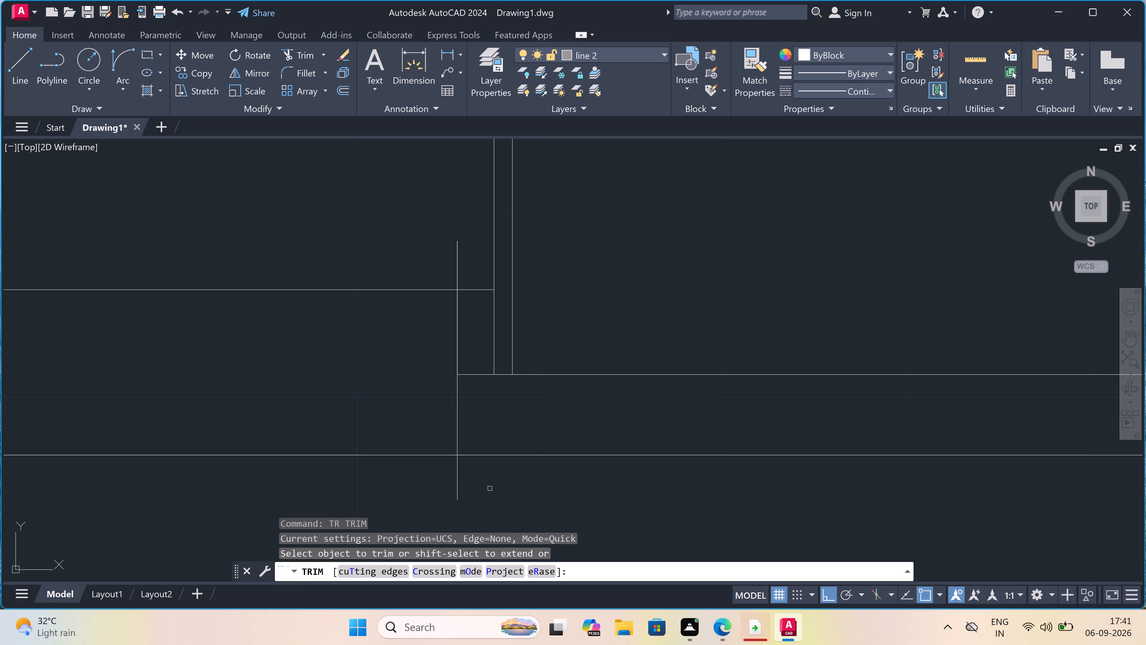
{"action": "left_click", "coordinate": [486, 488]}
{"action": "left_click", "coordinate": [366, 490]}
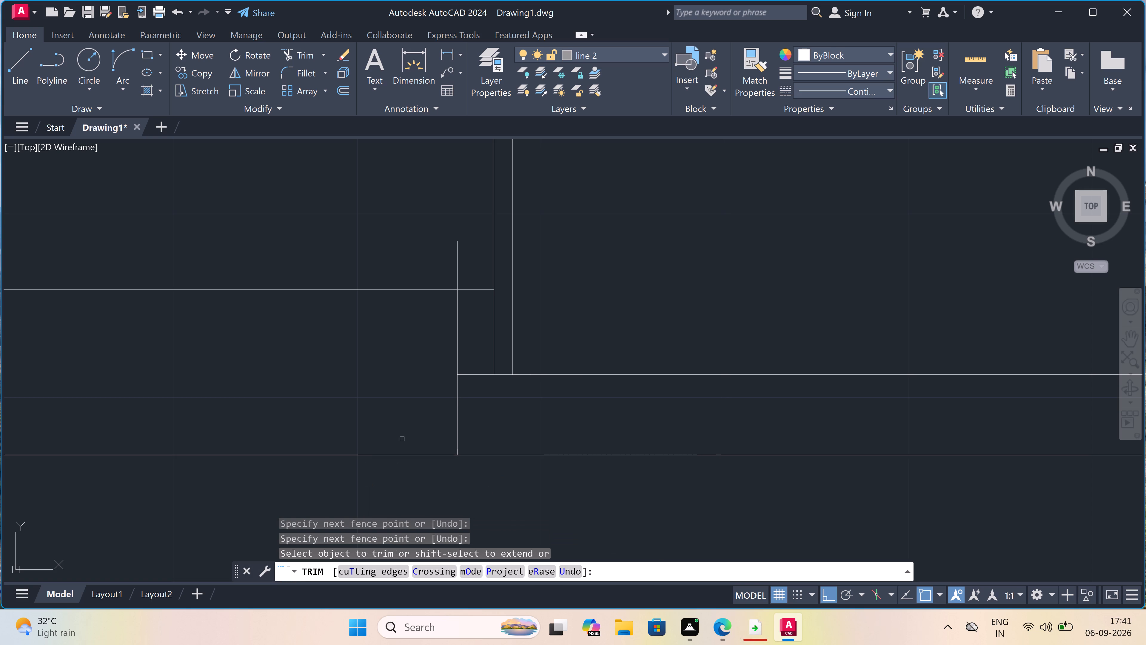
{"action": "left_click", "coordinate": [462, 259]}
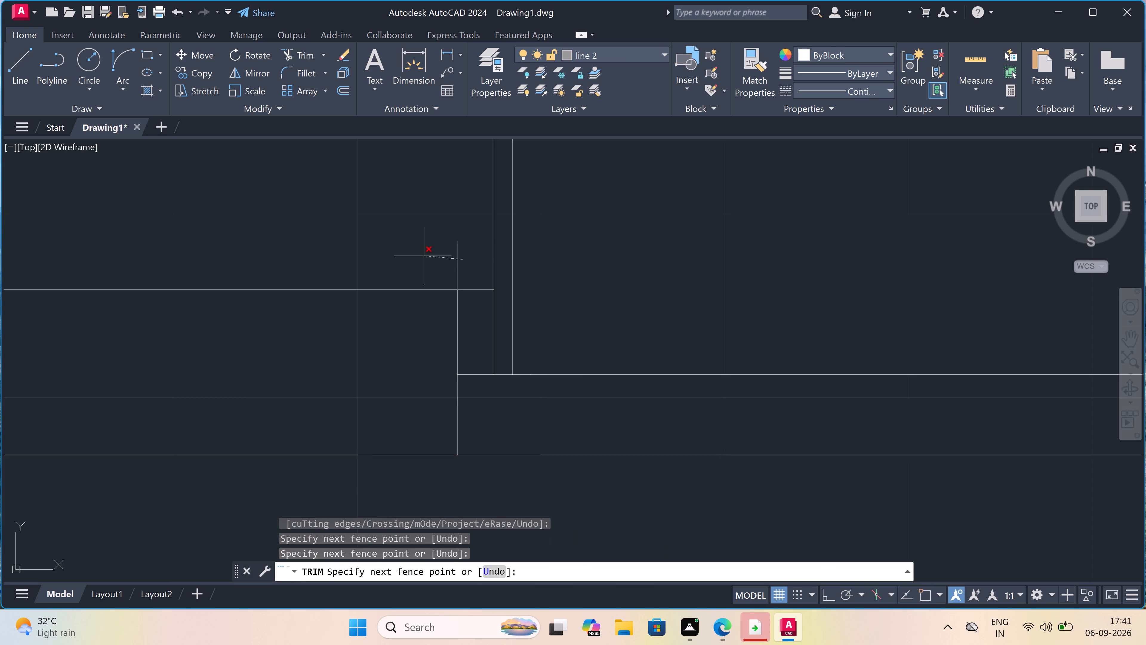
{"action": "left_click", "coordinate": [423, 256]}
{"action": "key", "text": "Escape"}
Trim both lines of the long horizontal wall between the western vertical wall and the parallel vertical wall to its east.
{"action": "scroll", "coordinate": [423, 256], "scroll_direction": "down", "scroll_amount": 5}
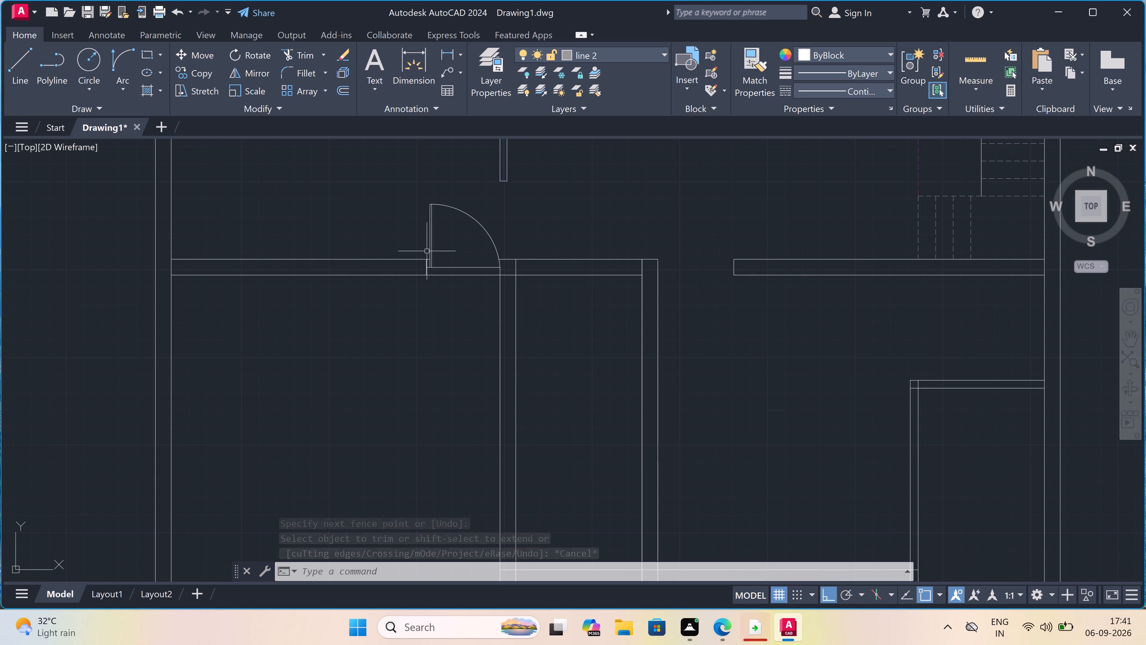
{"action": "scroll", "coordinate": [520, 242], "scroll_direction": "down", "scroll_amount": 1}
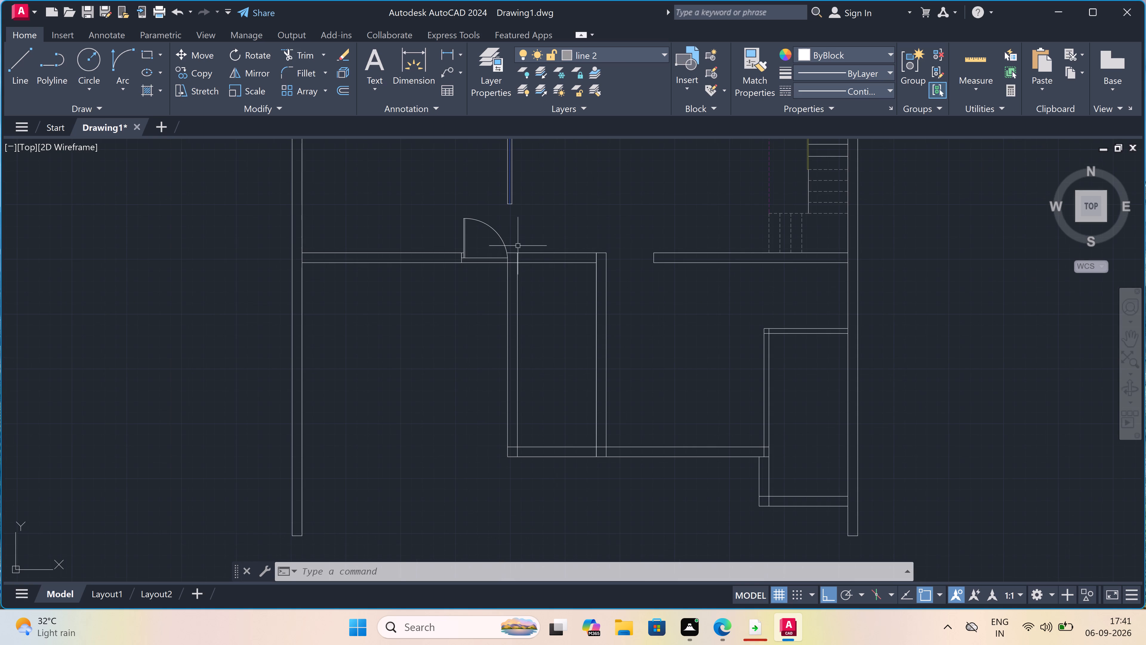
{"action": "scroll", "coordinate": [532, 278], "scroll_direction": "up", "scroll_amount": 2}
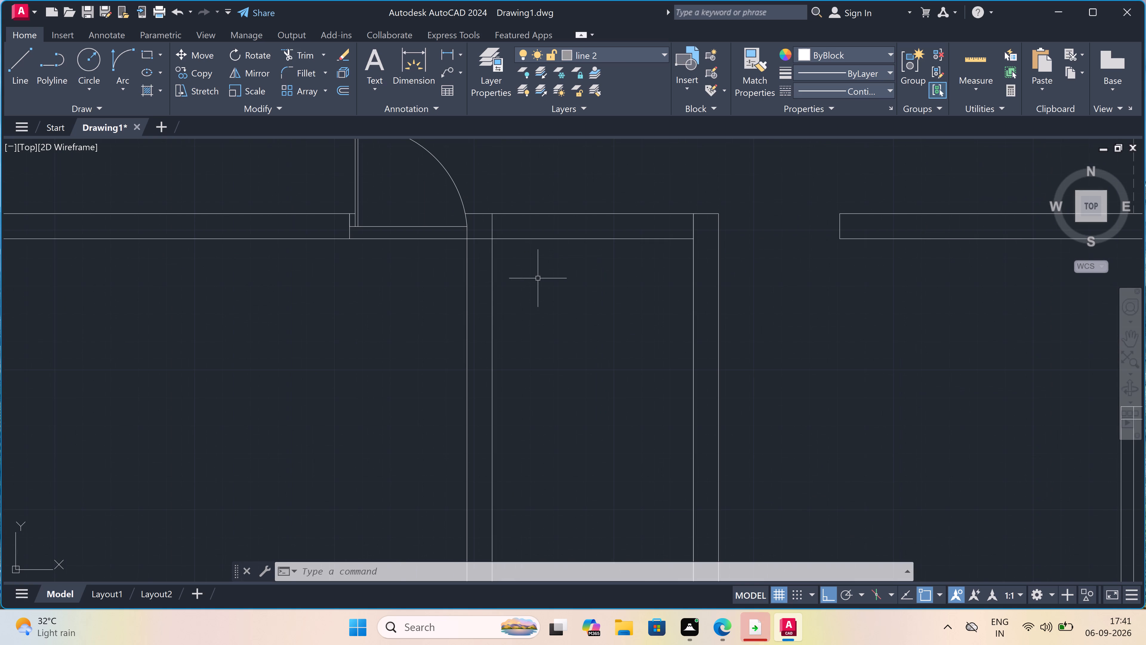
{"action": "type", "text": "tr"}
{"action": "key", "text": "space"}
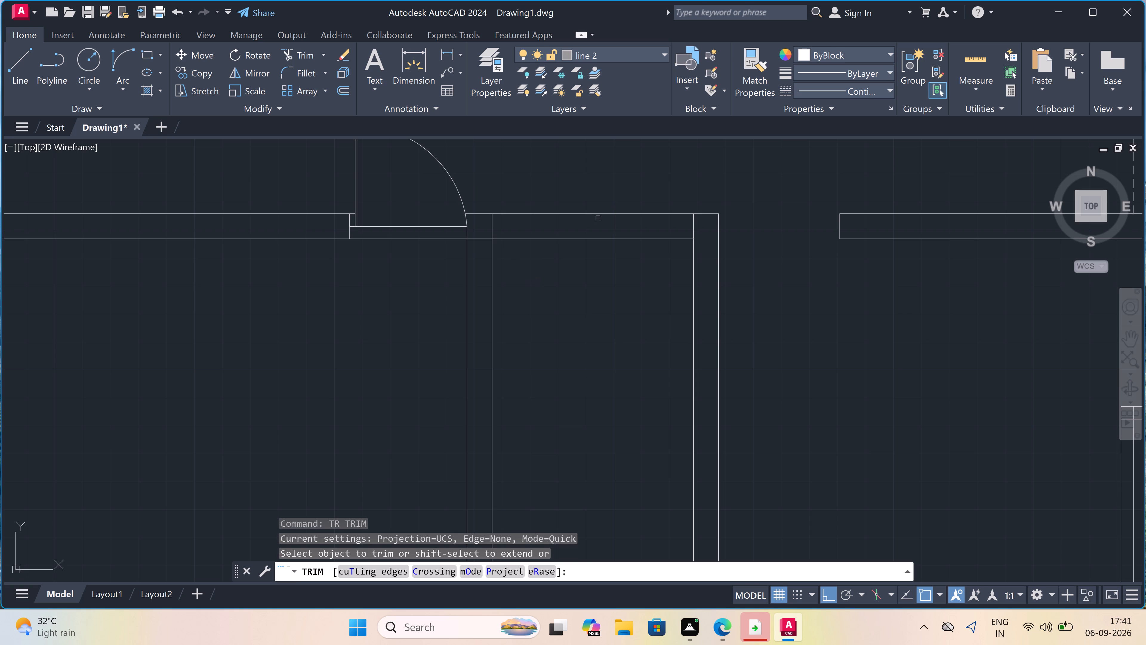
{"action": "left_click", "coordinate": [595, 205]}
{"action": "left_click", "coordinate": [586, 313]}
{"action": "key", "text": "Escape"}
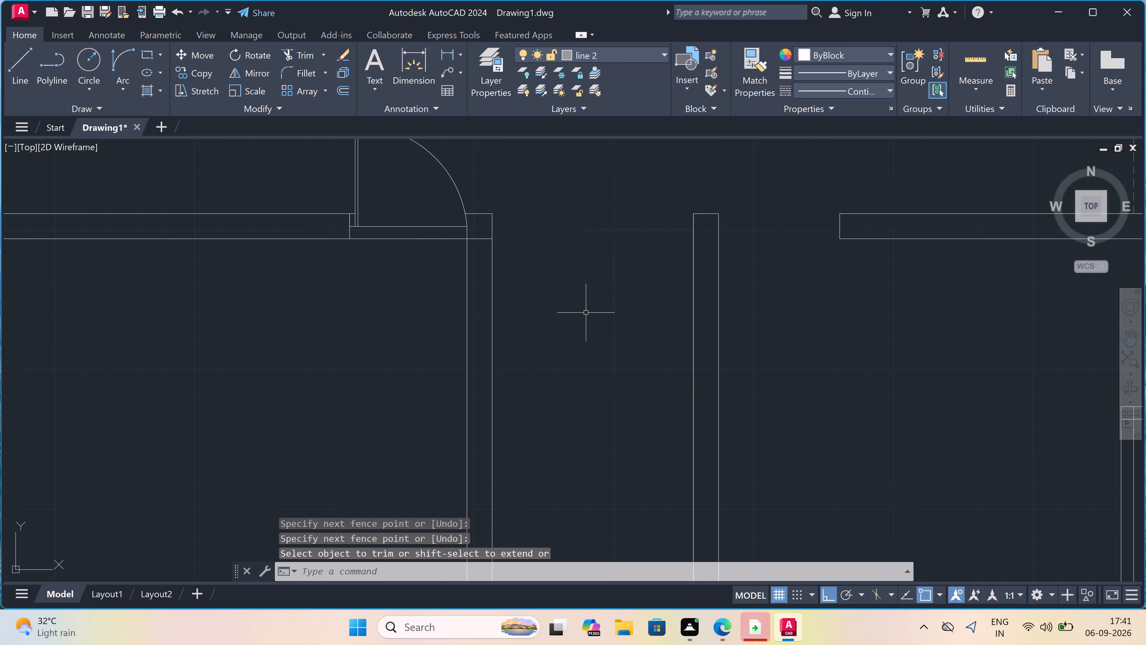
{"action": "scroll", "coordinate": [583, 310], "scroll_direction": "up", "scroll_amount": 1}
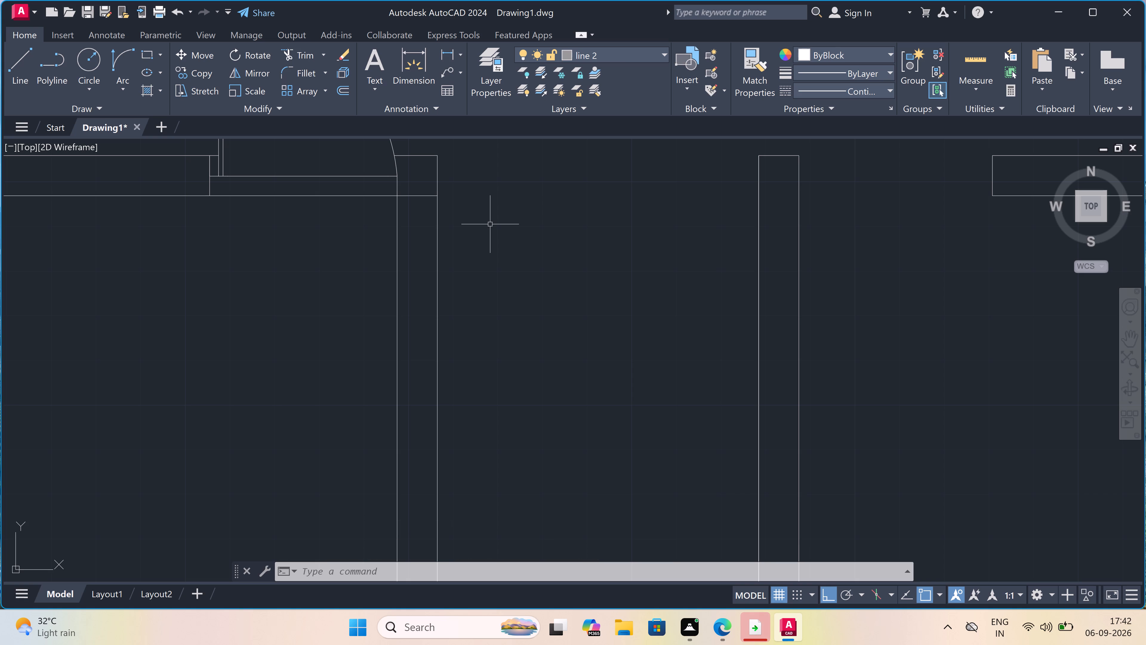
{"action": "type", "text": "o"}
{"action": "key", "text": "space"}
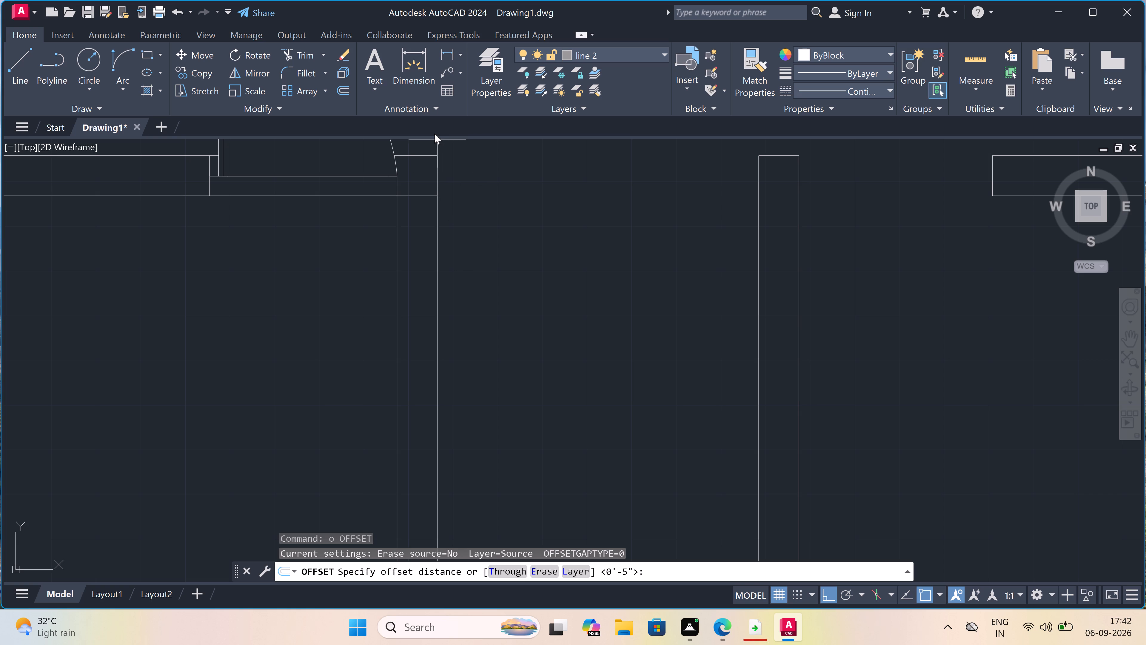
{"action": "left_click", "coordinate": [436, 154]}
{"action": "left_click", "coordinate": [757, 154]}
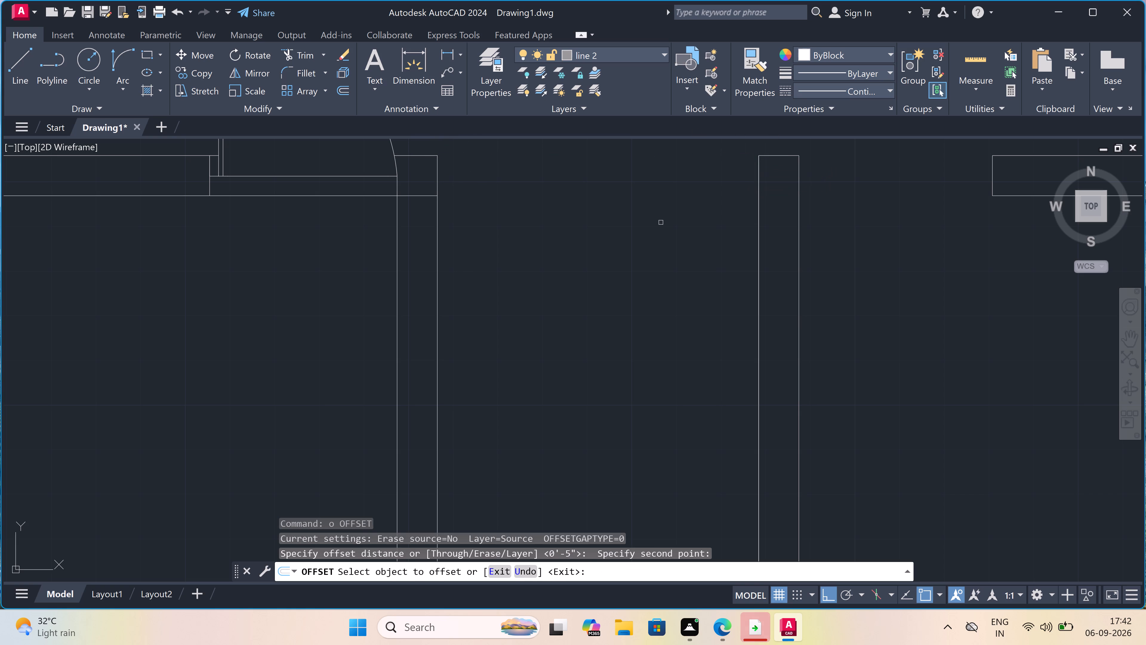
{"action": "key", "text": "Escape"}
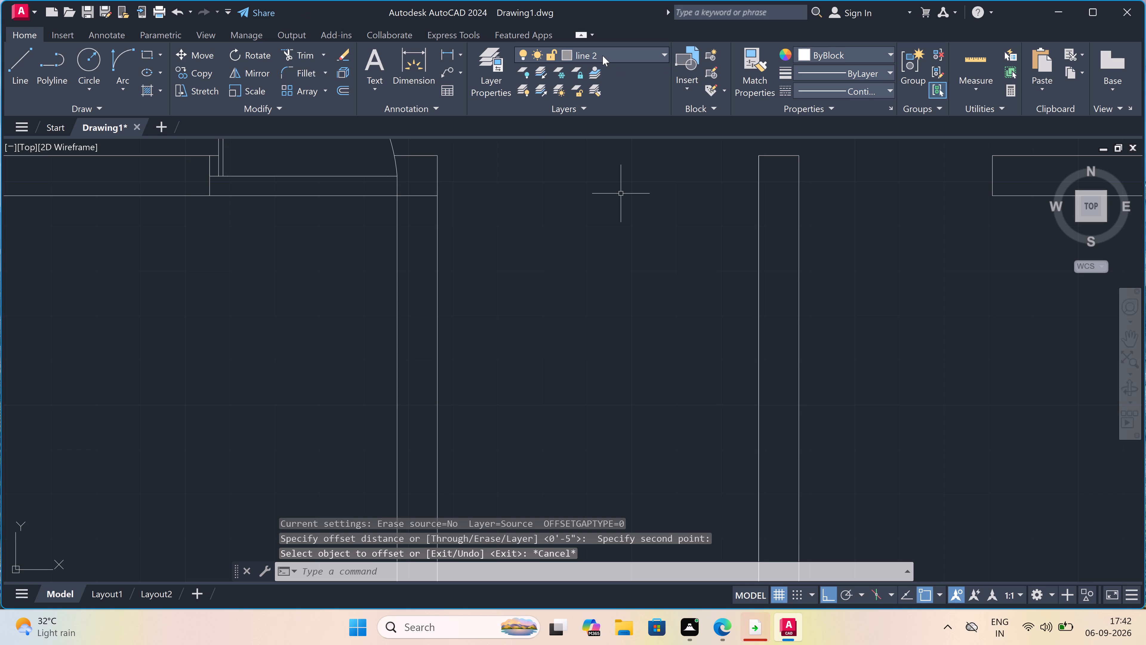
On layer 0, draw a horizontal line joining the facing upper corners of the two vertical walls across the opening.
{"action": "left_click", "coordinate": [603, 56]}
{"action": "left_click", "coordinate": [602, 71]}
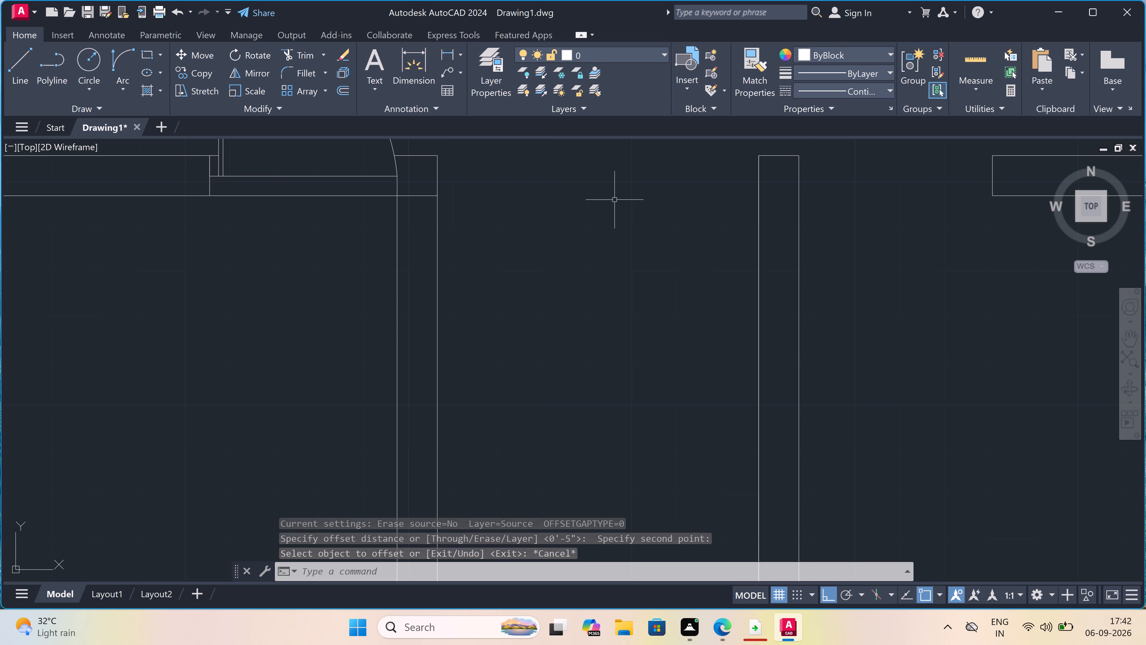
{"action": "type", "text": "l"}
{"action": "key", "text": "space"}
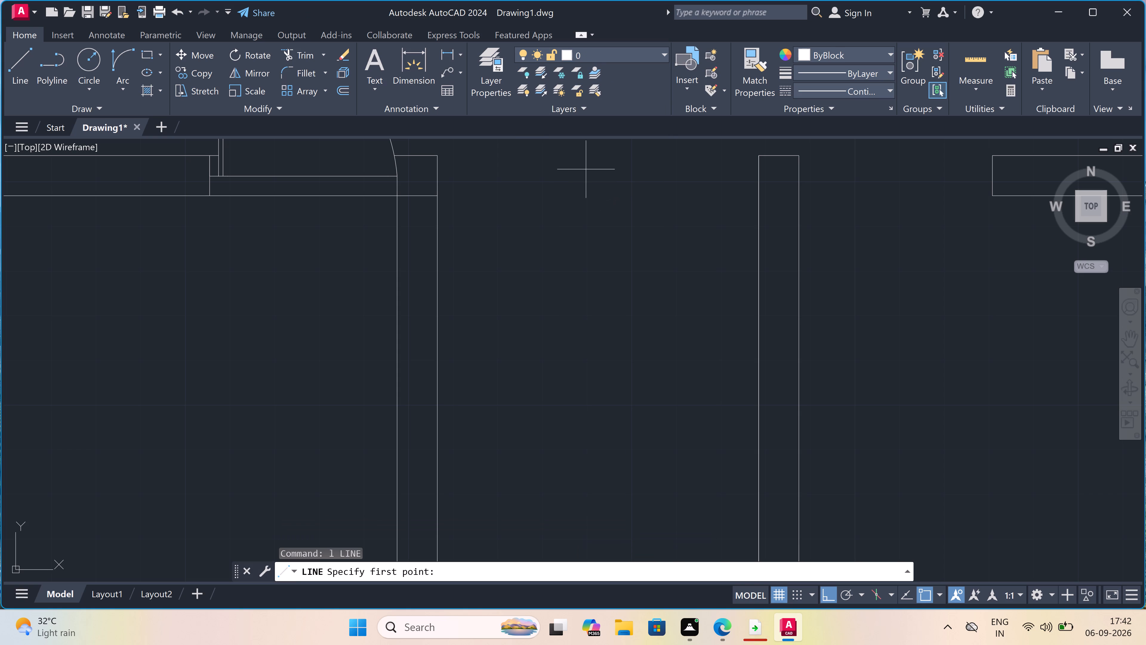
{"action": "left_click", "coordinate": [438, 152]}
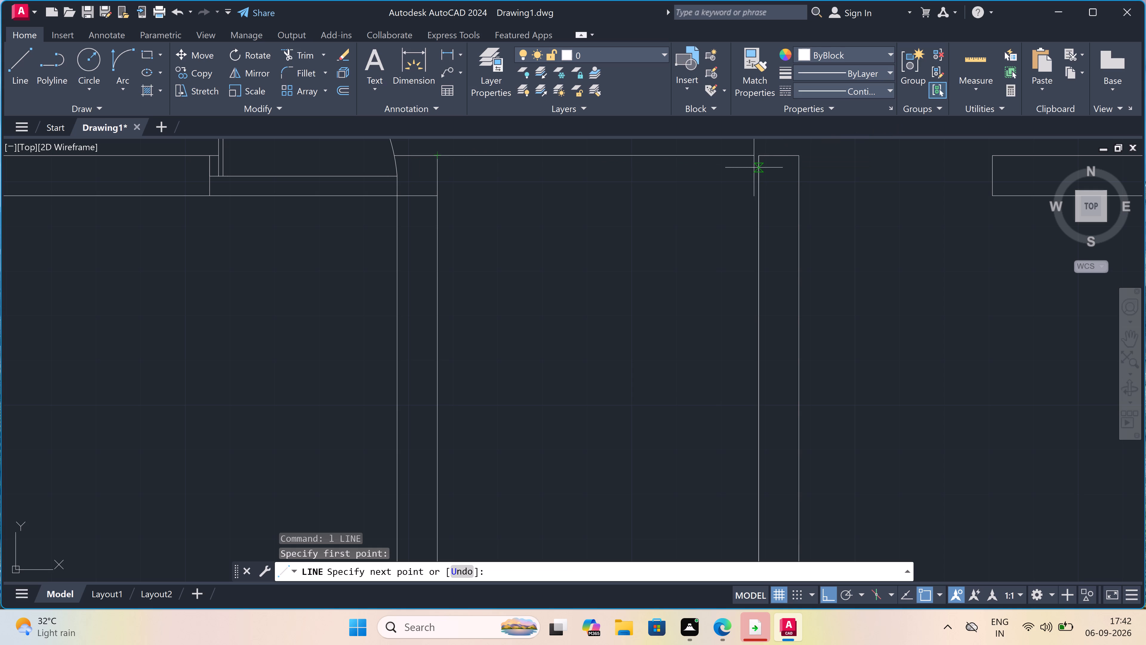
{"action": "left_click", "coordinate": [763, 157]}
{"action": "key", "text": "Escape"}
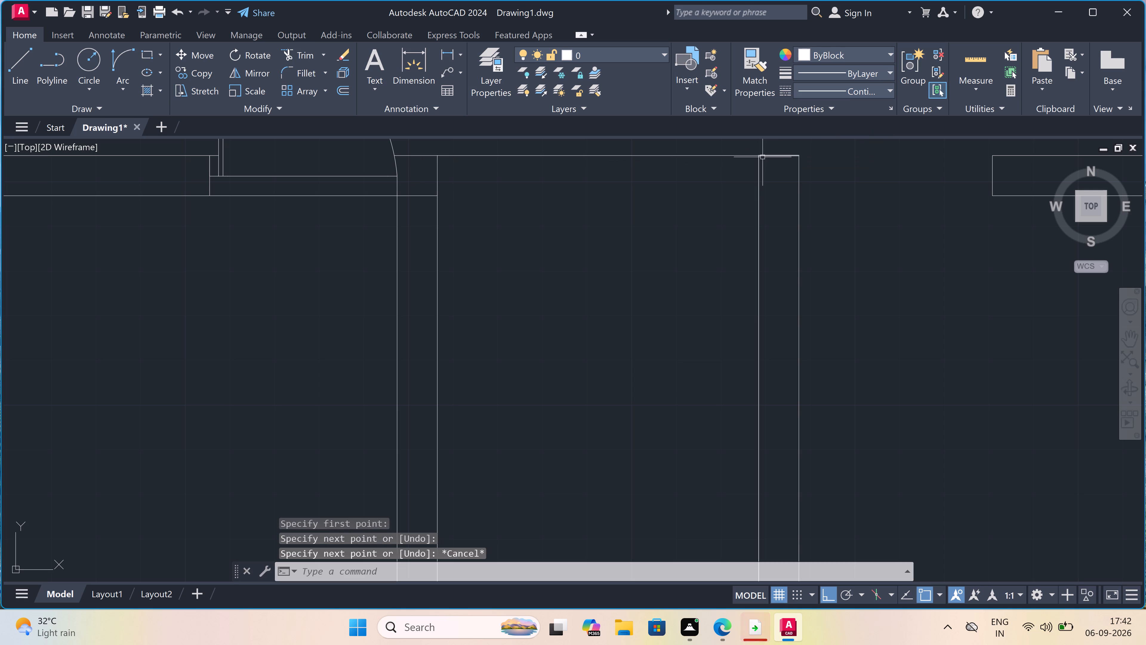
Offset the new horizontal line across the opening 2' to the south.
{"action": "type", "text": "o"}
{"action": "key", "text": "space"}
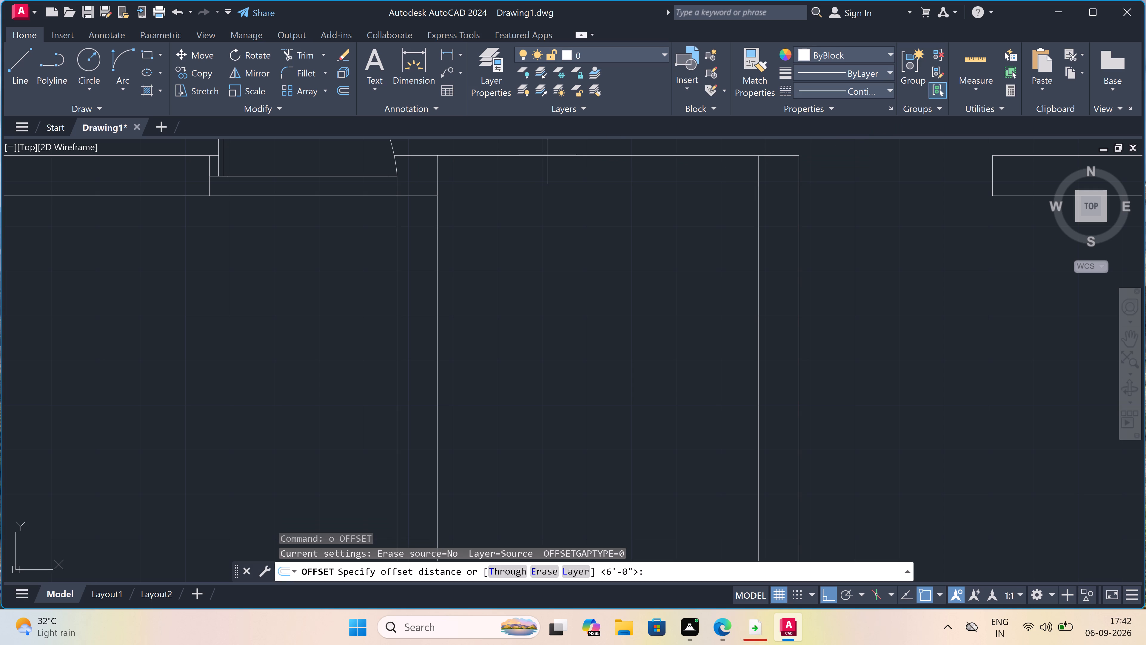
{"action": "left_click", "coordinate": [621, 155]}
{"action": "key", "text": "2"}
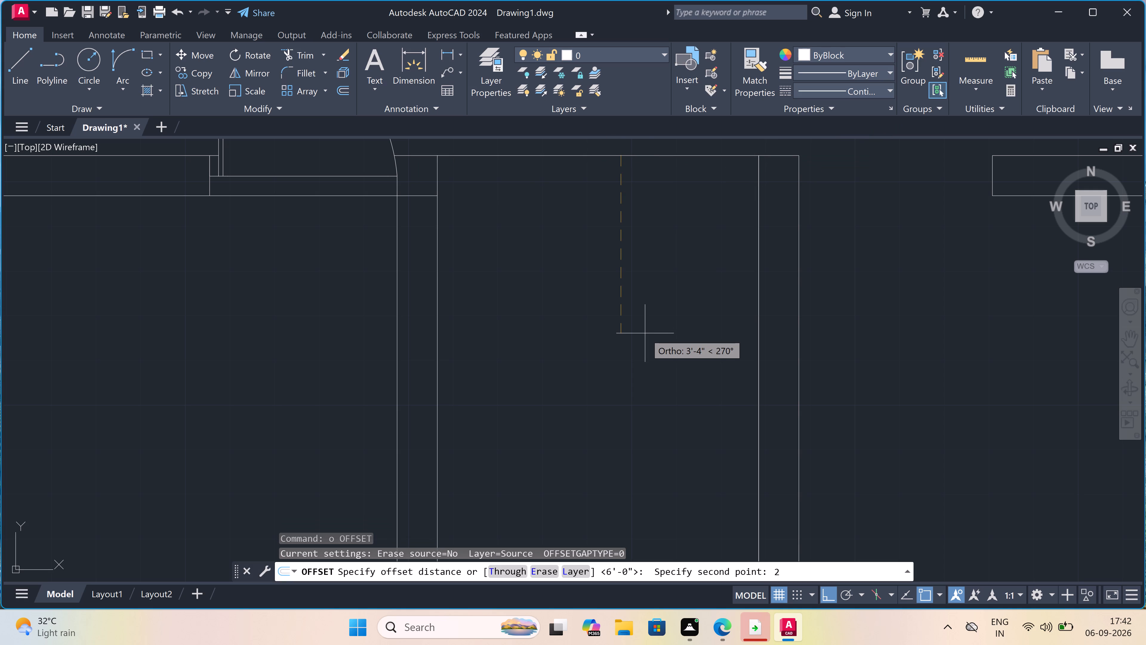
{"action": "type", "text": "'"}
{"action": "key", "text": "space"}
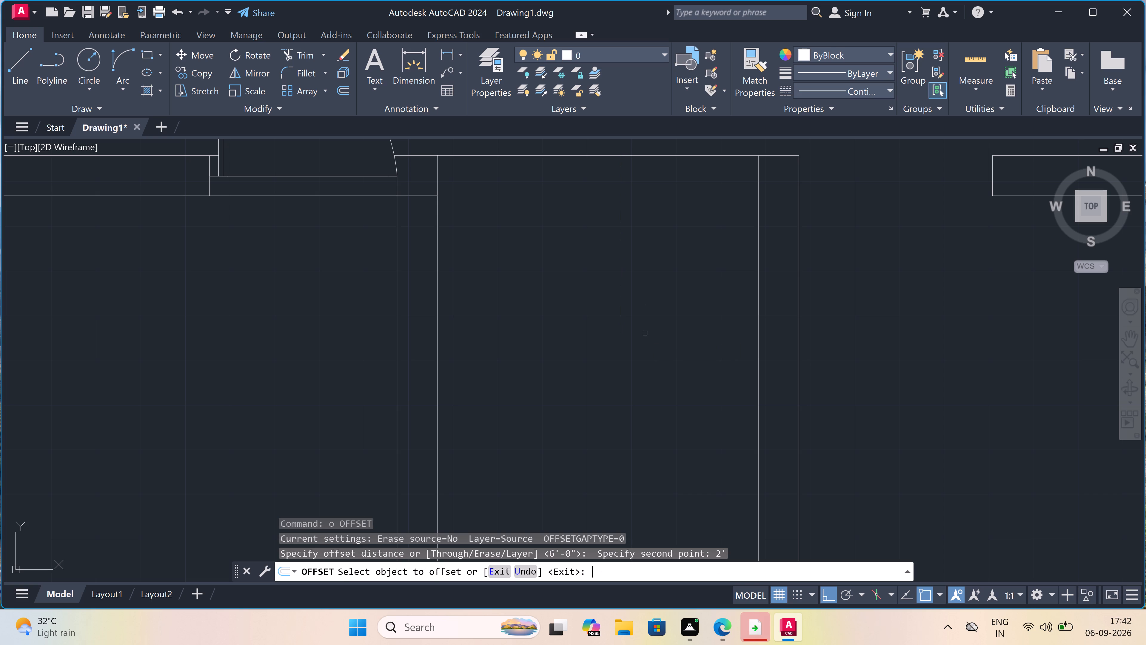
{"action": "left_click", "coordinate": [655, 157]}
{"action": "left_click", "coordinate": [659, 259]}
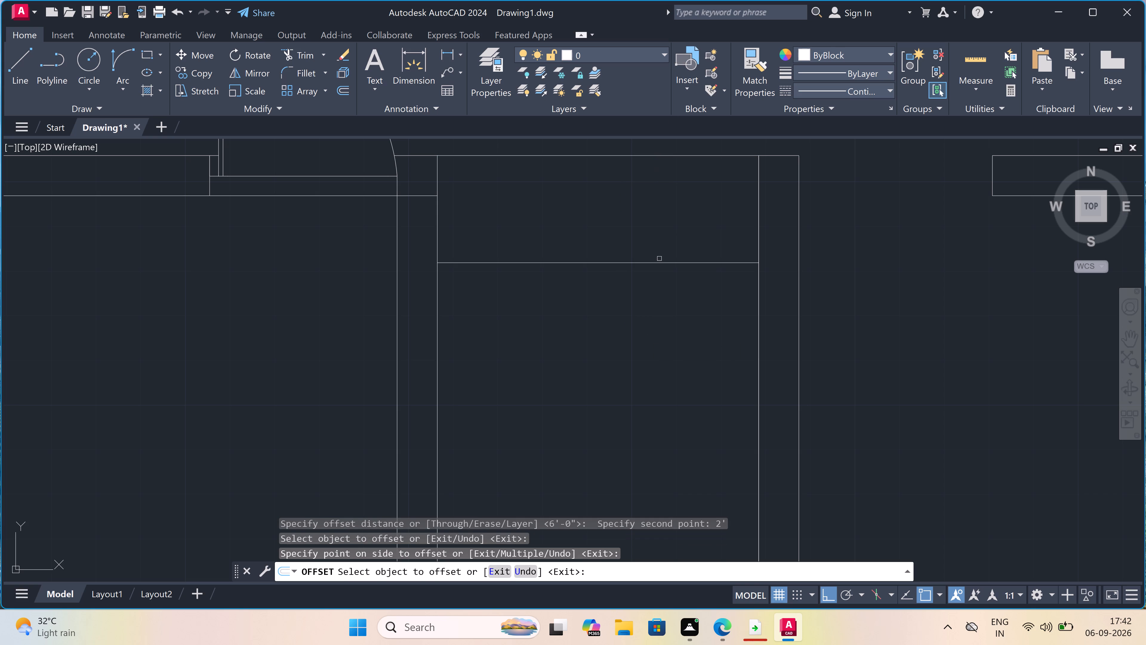
{"action": "key", "text": "Escape"}
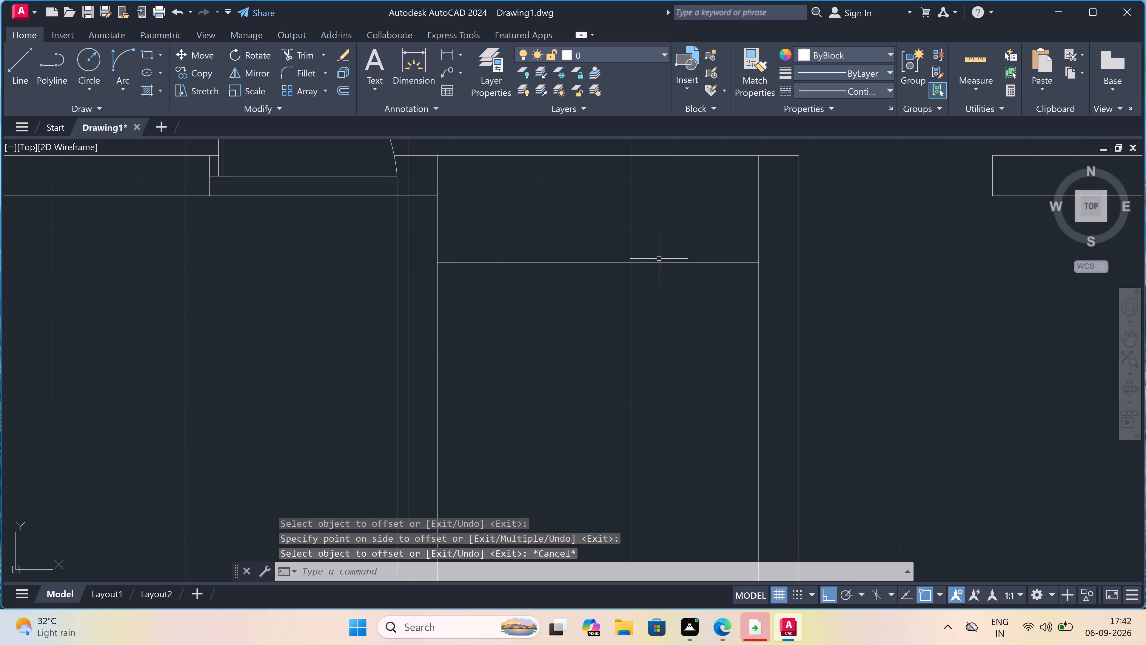
Offset the lower horizontal line 4.5" to the south to form a thin partition between the vertical walls.
{"action": "type", "text": "o"}
{"action": "key", "text": "space"}
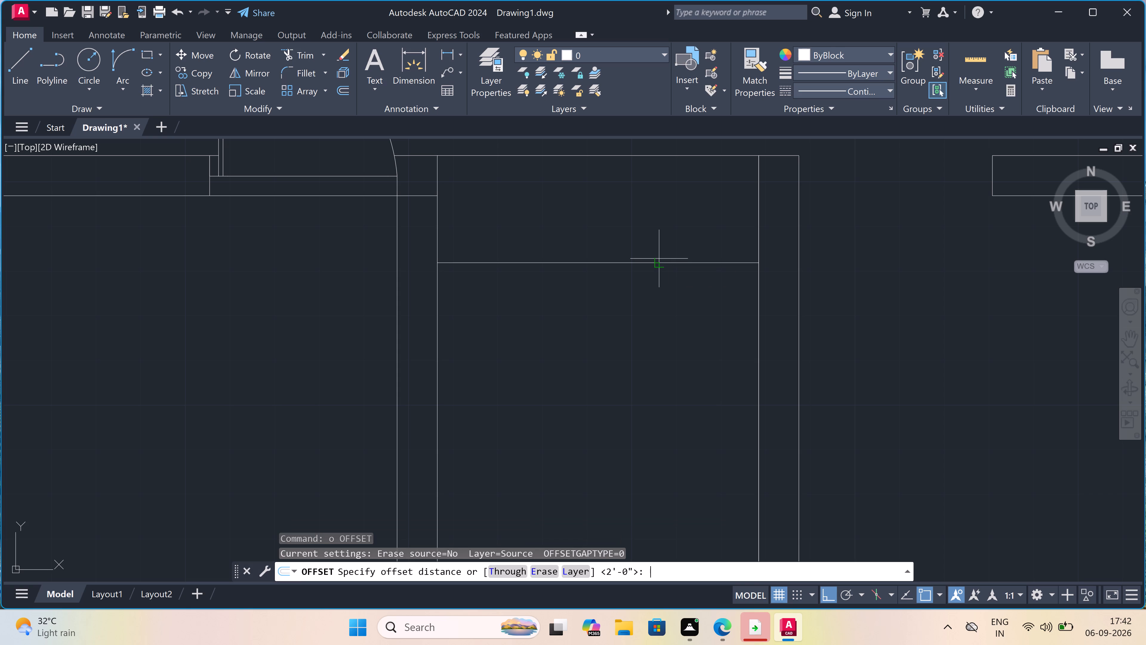
{"action": "left_click", "coordinate": [659, 267]}
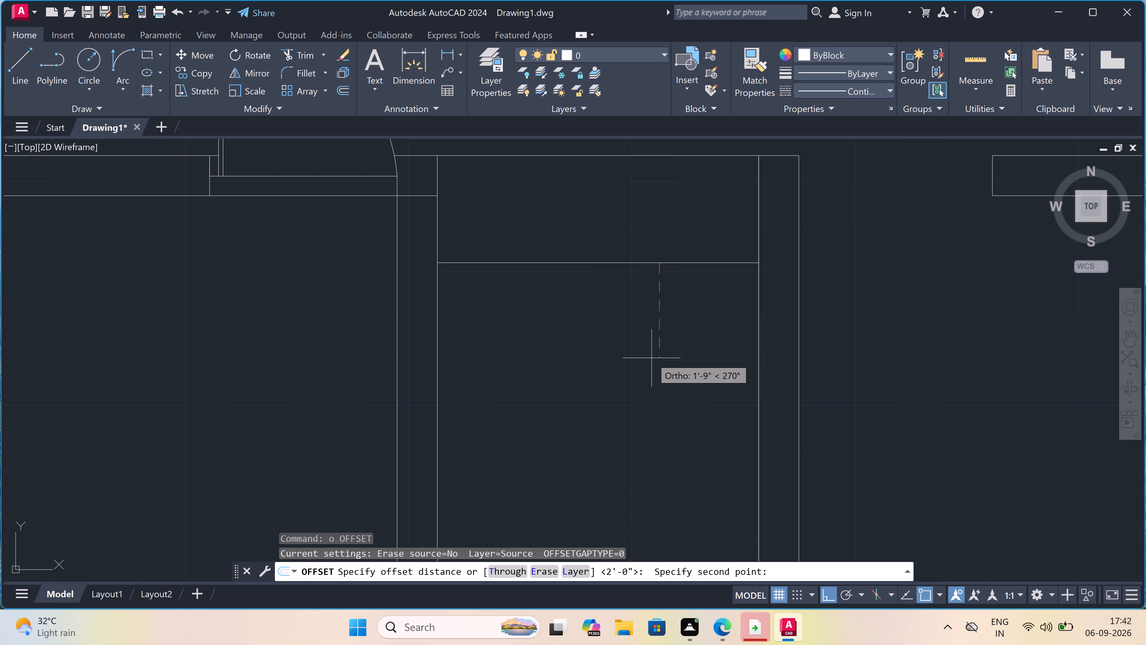
{"action": "type", "text": "4.5"}
{"action": "type", "text": "\""}
{"action": "key", "text": "space"}
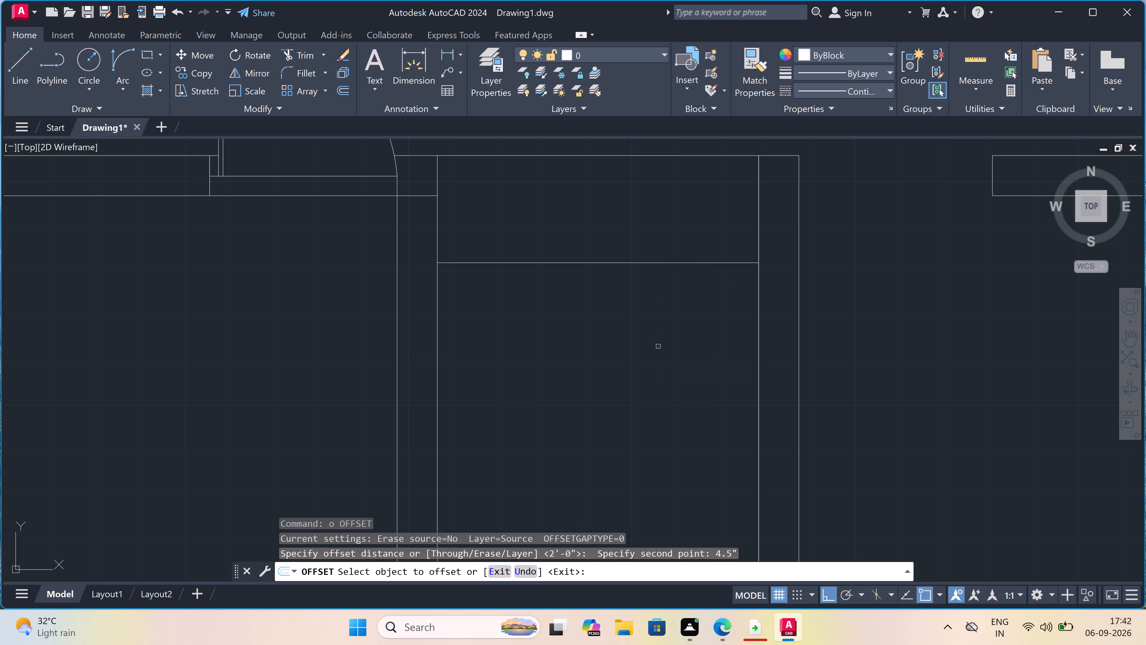
{"action": "left_click", "coordinate": [692, 262]}
{"action": "left_click", "coordinate": [693, 304]}
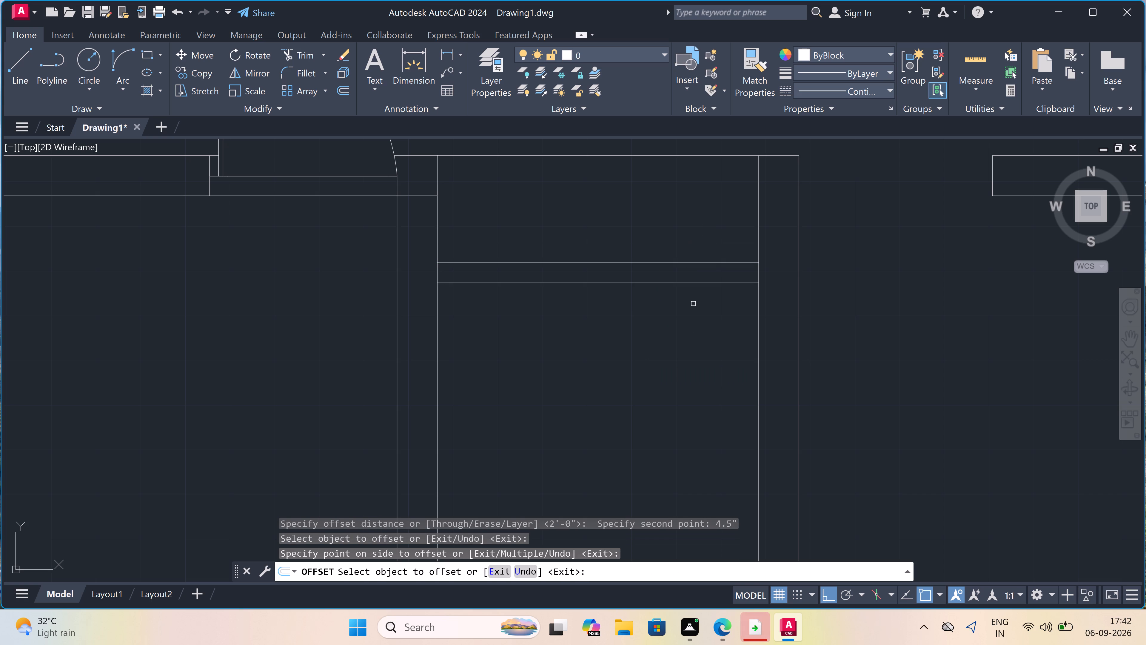
{"action": "key", "text": "Escape"}
Draw a short vertical end line across the partition's two lines, slightly west of their middle.
{"action": "type", "text": "l"}
{"action": "key", "text": "space"}
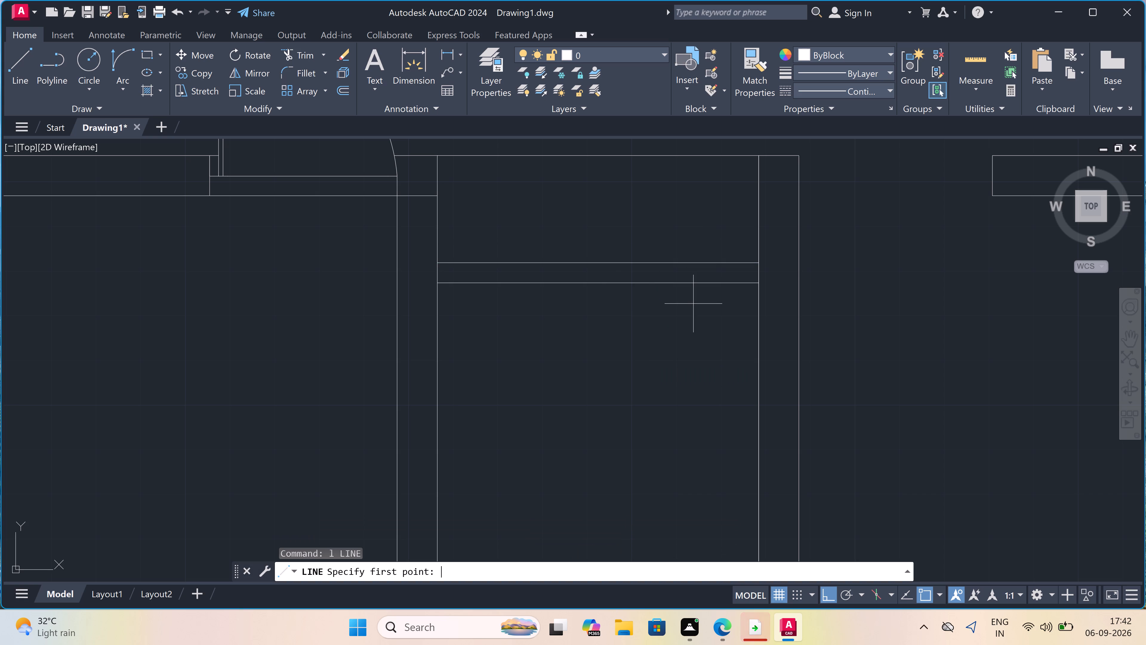
{"action": "left_click", "coordinate": [575, 285]}
{"action": "left_click", "coordinate": [570, 263]}
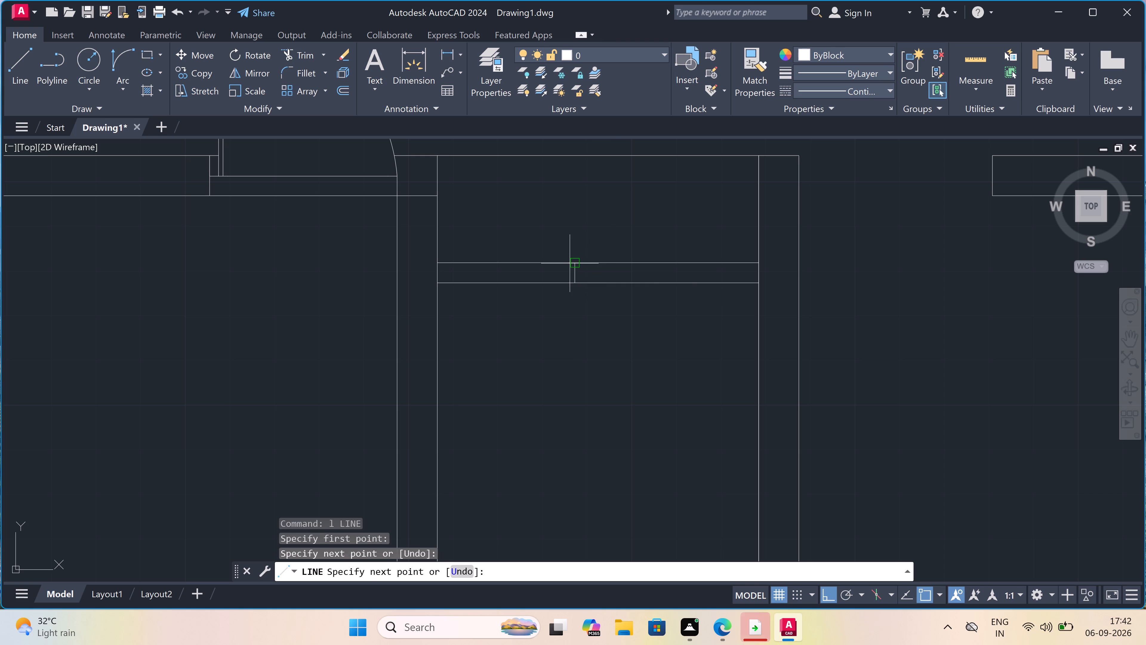
{"action": "key", "text": "Escape"}
Trim both partition lines between the short end line and the western vertical wall.
{"action": "type", "text": "tr"}
{"action": "key", "text": "space"}
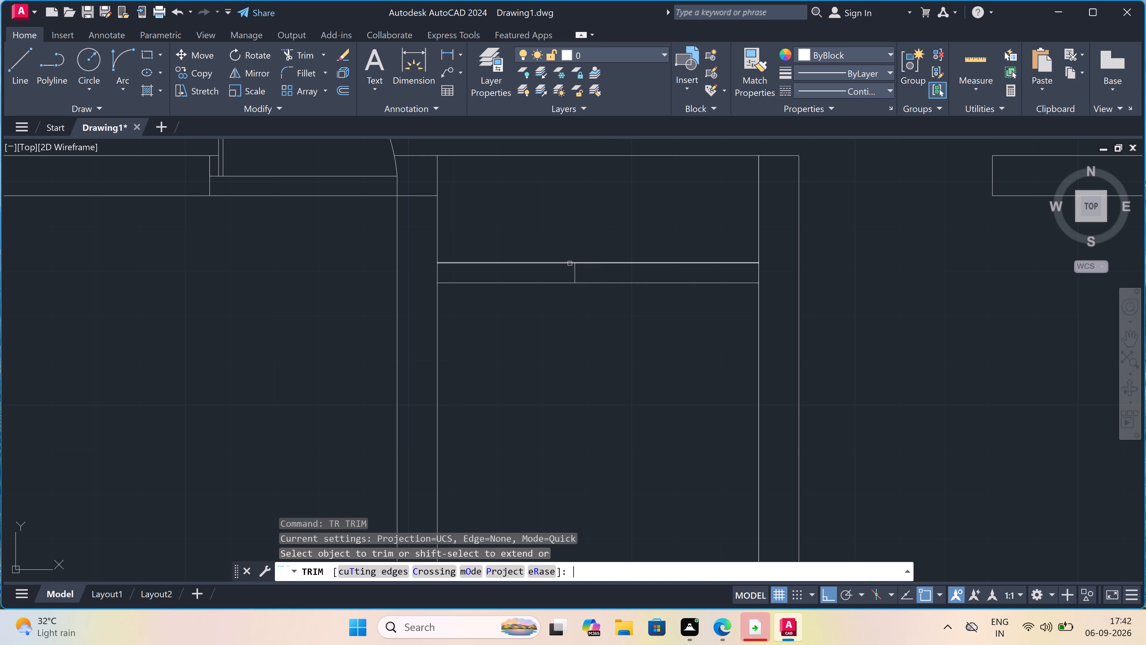
{"action": "left_click_drag", "start_coordinate": [535, 229], "coordinate": [536, 235]}
{"action": "left_click", "coordinate": [519, 335]}
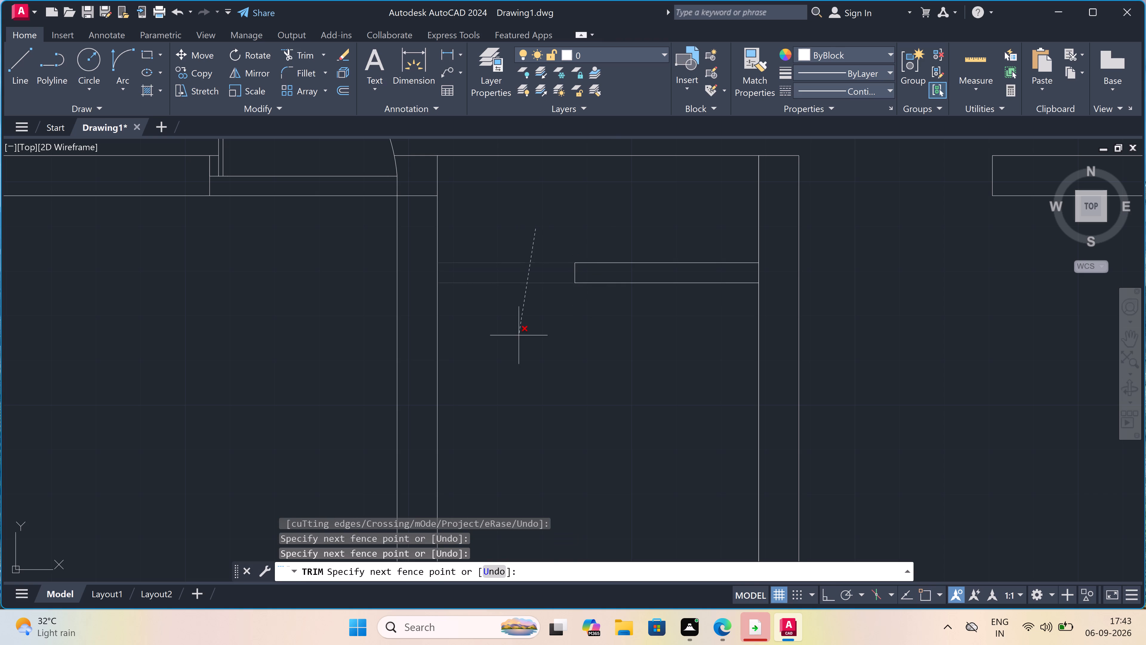
{"action": "key", "text": "Escape"}
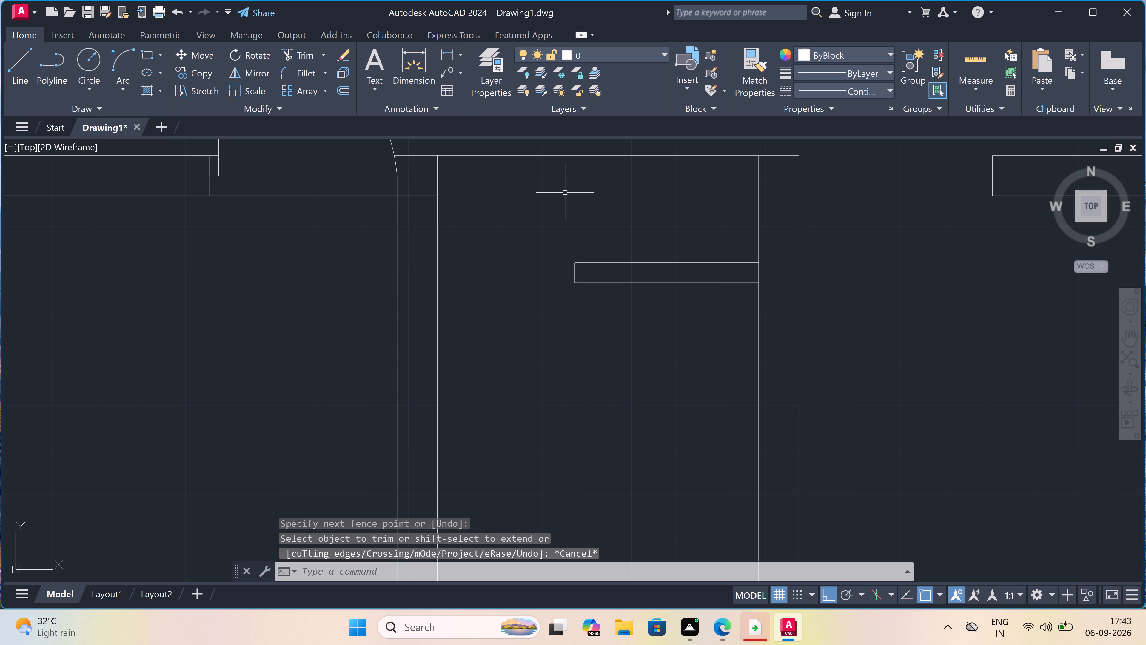
Erase the horizontal reference line joining the upper ends of the two vertical walls.
{"action": "left_click", "coordinate": [571, 157]}
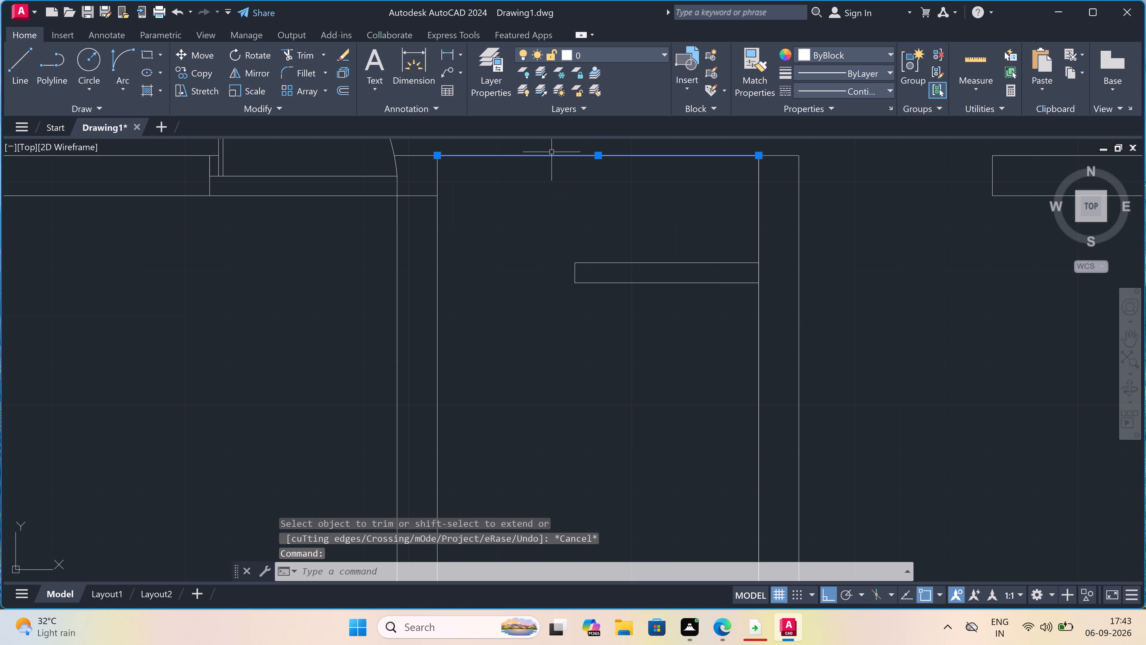
{"action": "key", "text": "Delete"}
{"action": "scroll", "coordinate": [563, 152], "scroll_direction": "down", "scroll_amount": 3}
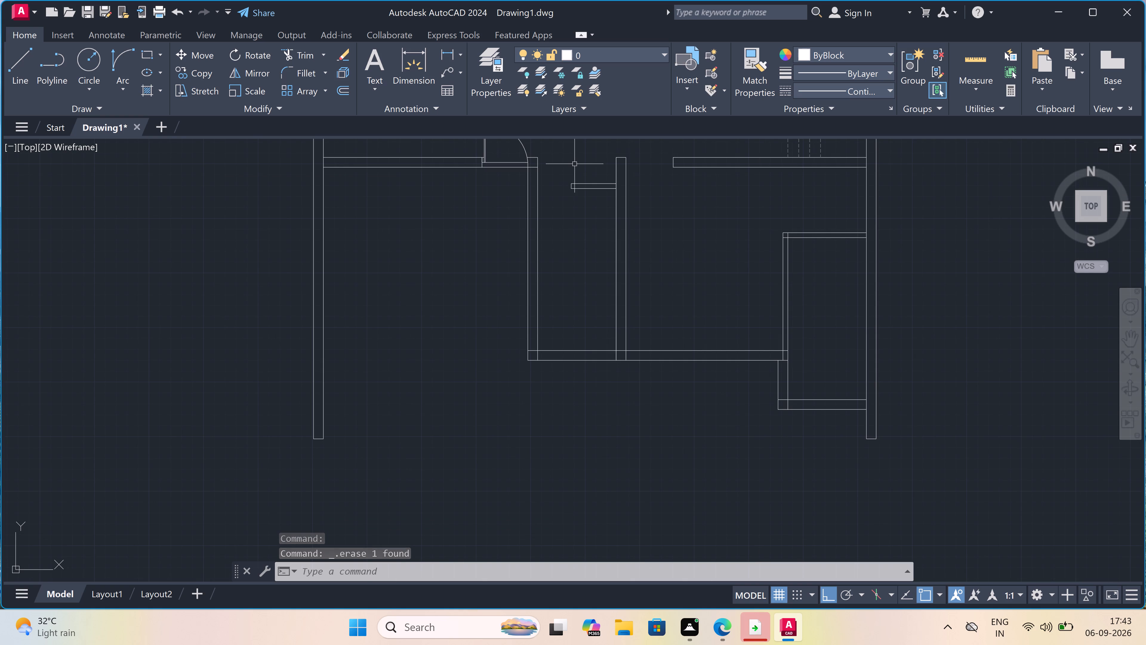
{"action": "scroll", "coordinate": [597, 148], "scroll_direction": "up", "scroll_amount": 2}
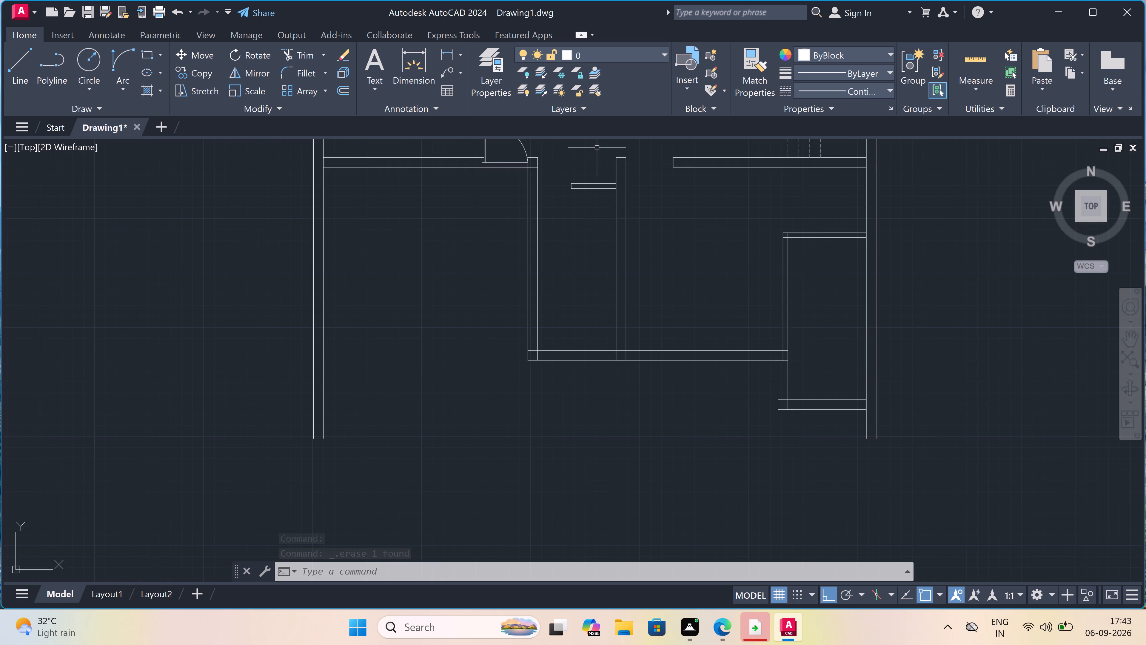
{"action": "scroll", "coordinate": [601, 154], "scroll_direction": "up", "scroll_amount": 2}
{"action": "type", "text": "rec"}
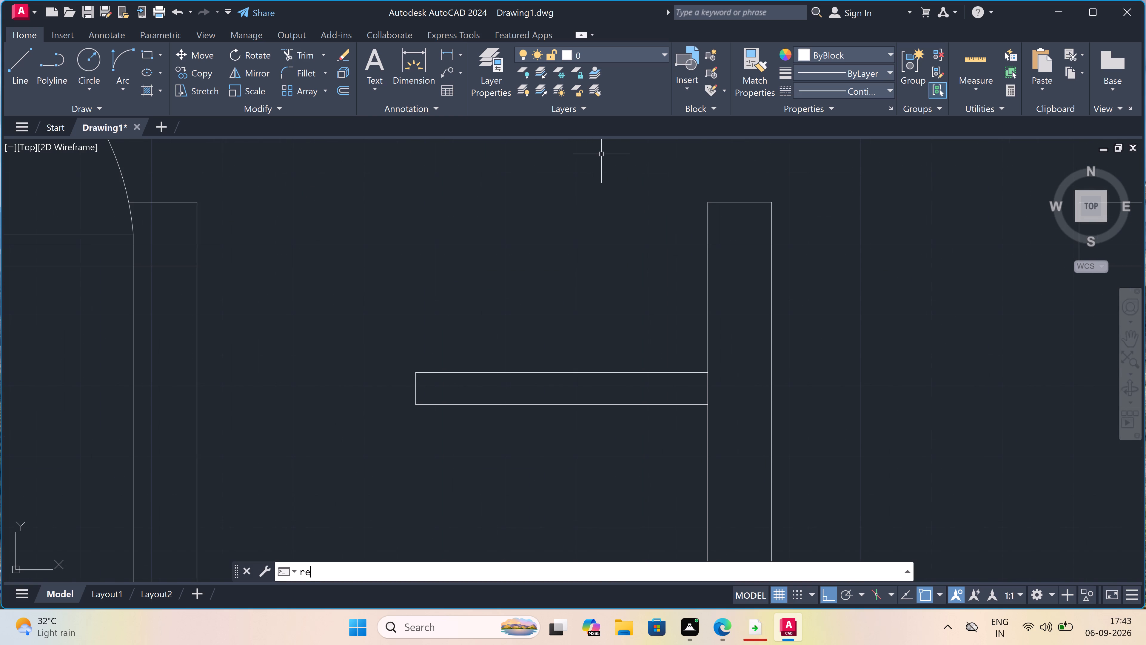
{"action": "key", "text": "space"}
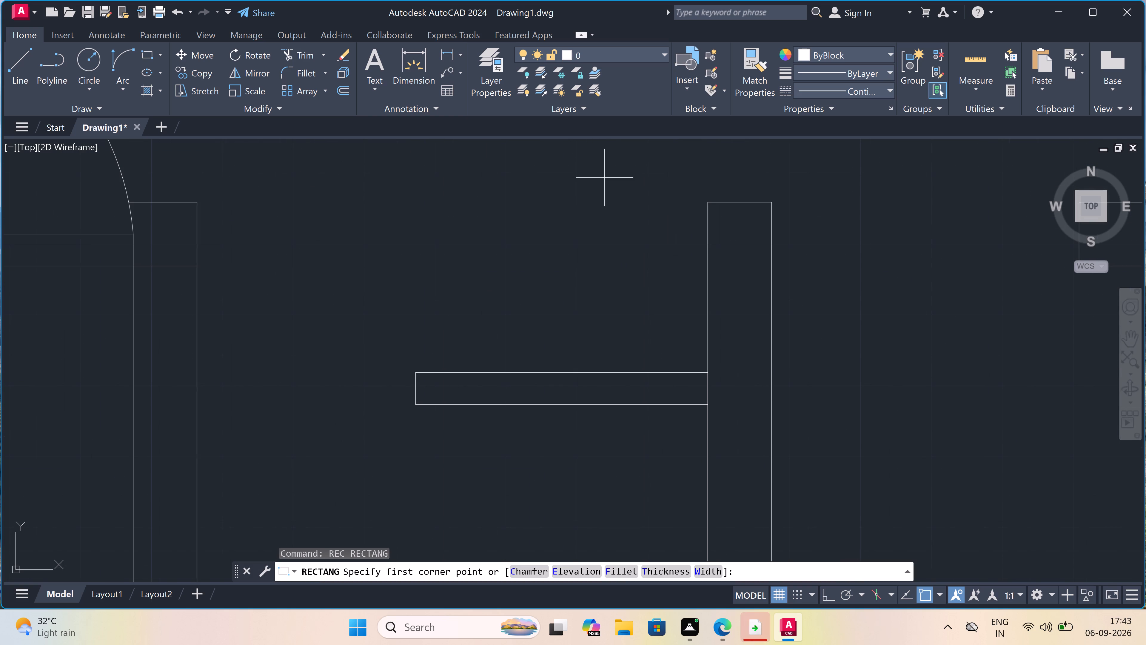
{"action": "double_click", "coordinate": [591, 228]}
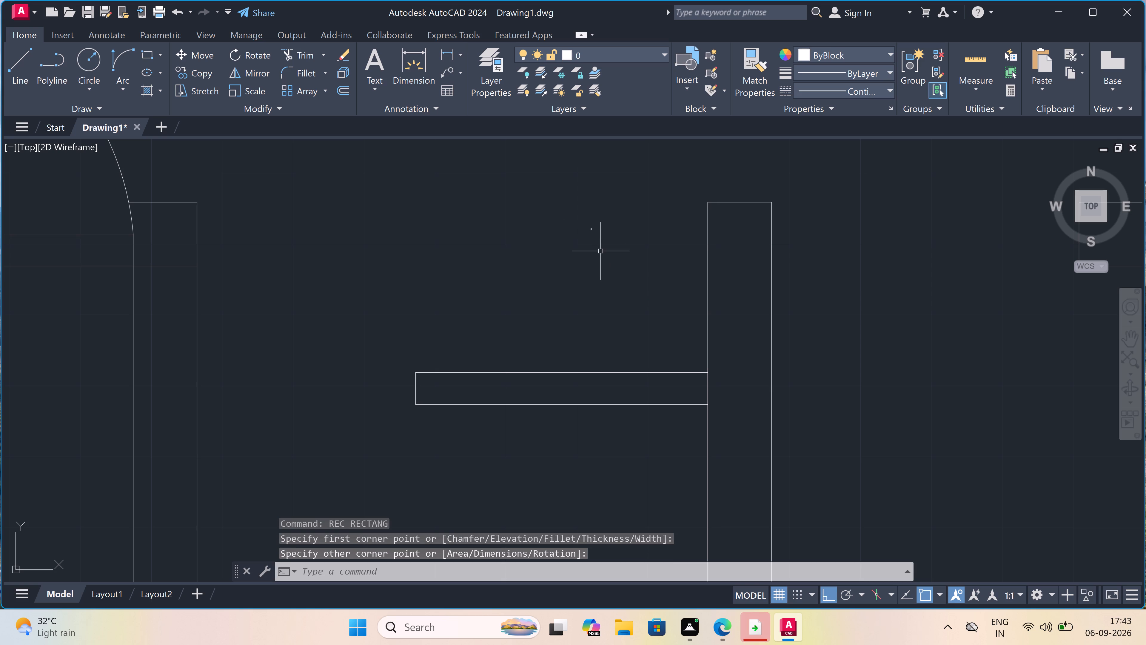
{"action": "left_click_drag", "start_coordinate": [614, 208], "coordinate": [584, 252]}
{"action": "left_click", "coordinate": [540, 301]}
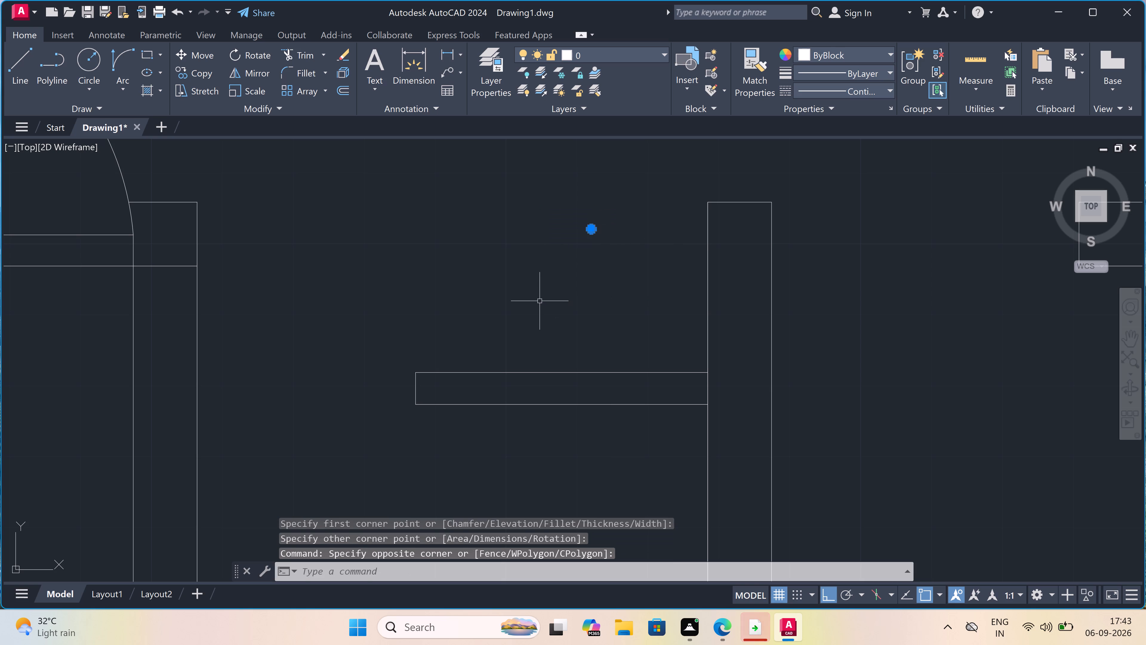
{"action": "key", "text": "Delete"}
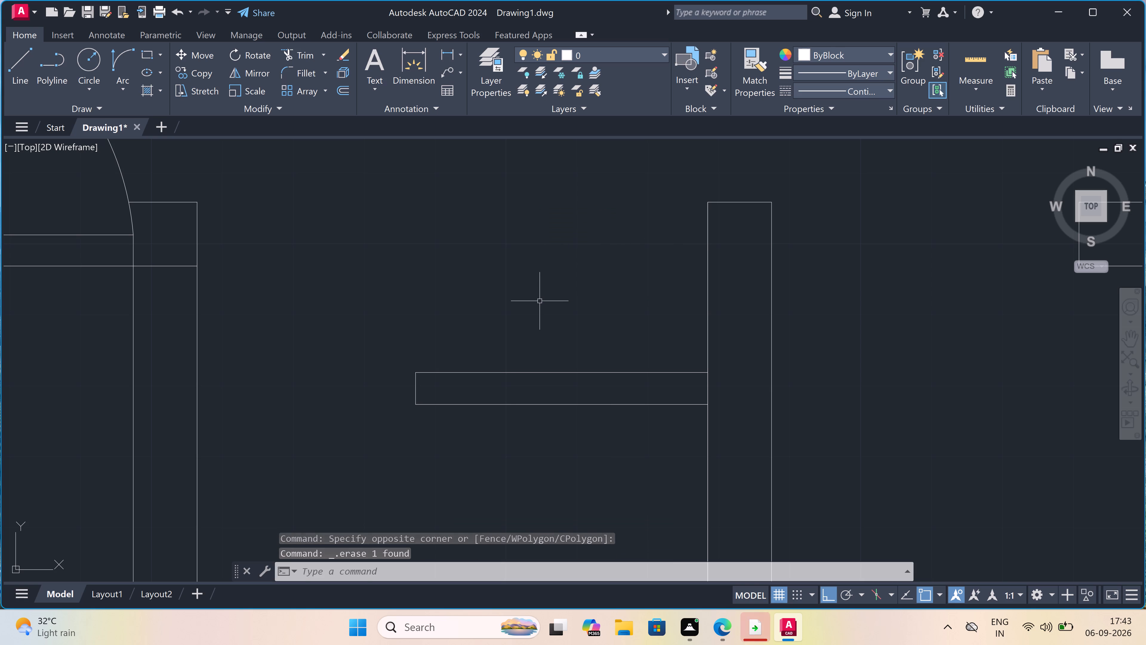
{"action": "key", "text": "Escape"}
Draw a rectangle in the corner above the partition, ending where the partition's upper line meets the eastern vertical wall.
{"action": "type", "text": "rec"}
{"action": "key", "text": "space"}
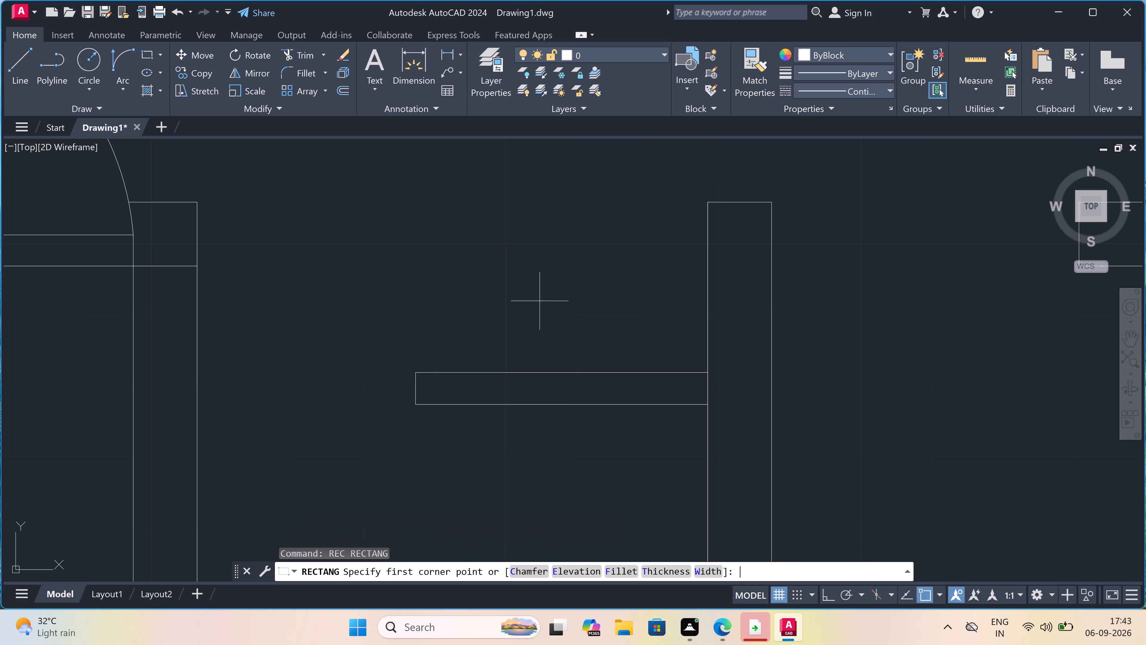
{"action": "left_click", "coordinate": [581, 215]}
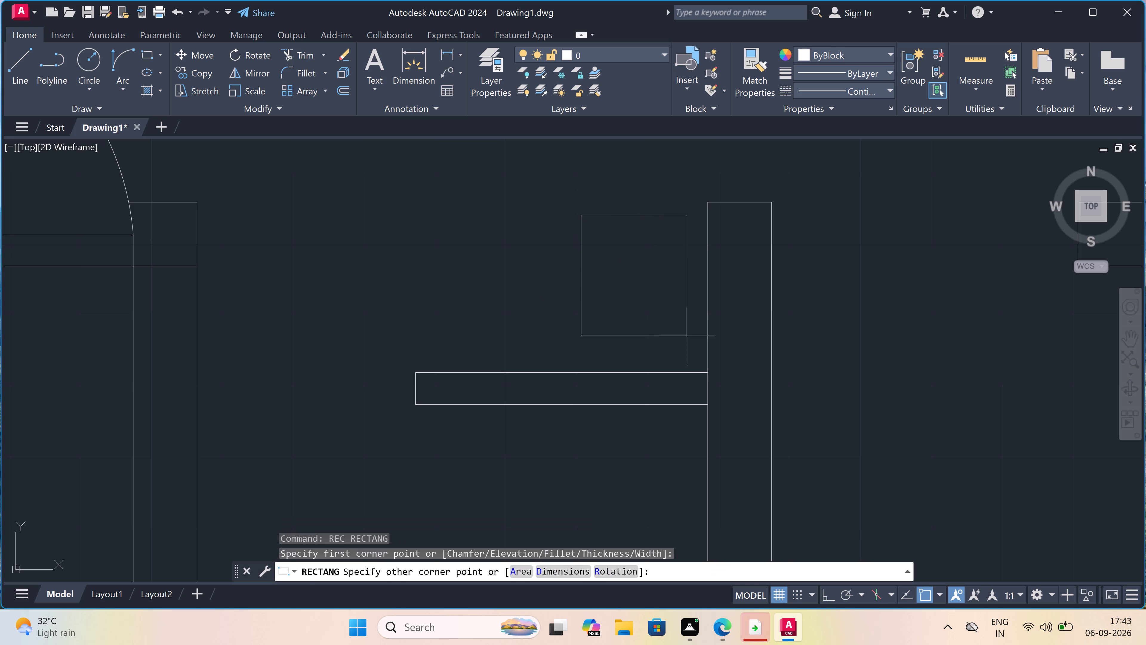
{"action": "left_click", "coordinate": [707, 372]}
{"action": "key", "text": "Escape"}
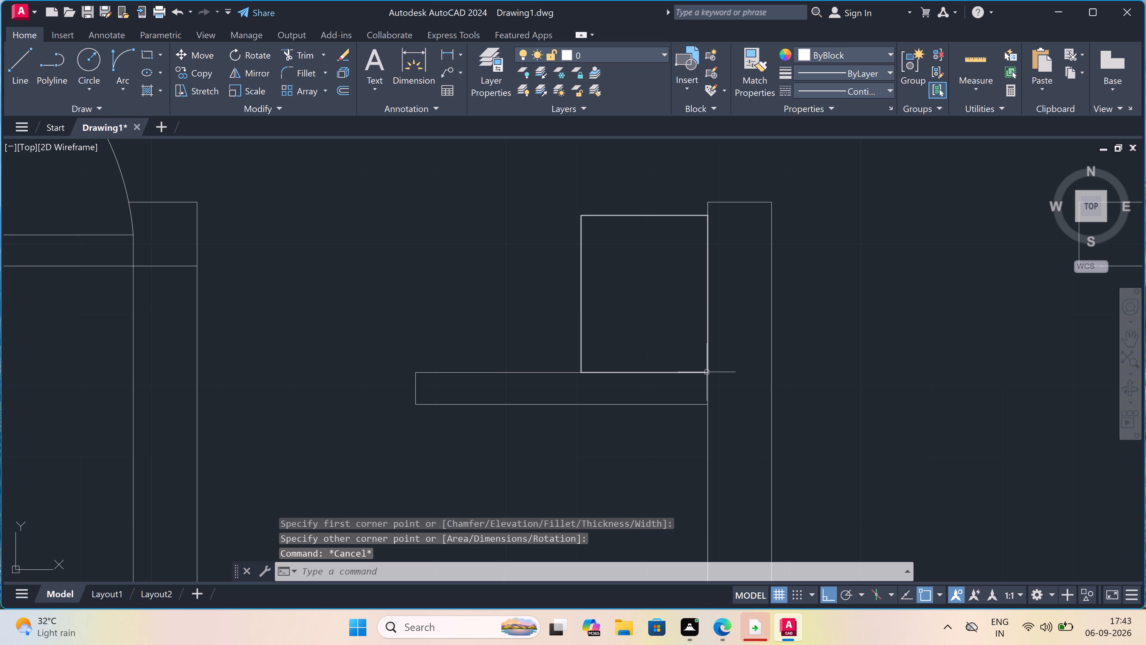
Draw a smaller rectangle inside the corner rectangle for the basin bowl.
{"action": "type", "text": "rec"}
{"action": "key", "text": "space"}
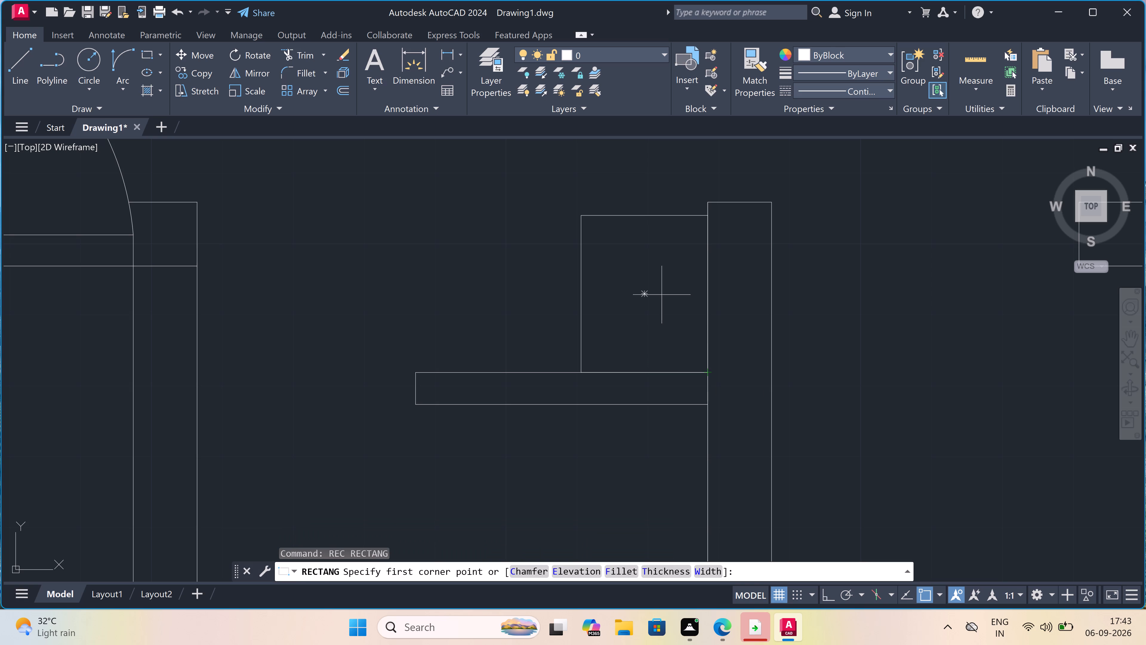
{"action": "left_click", "coordinate": [623, 254]}
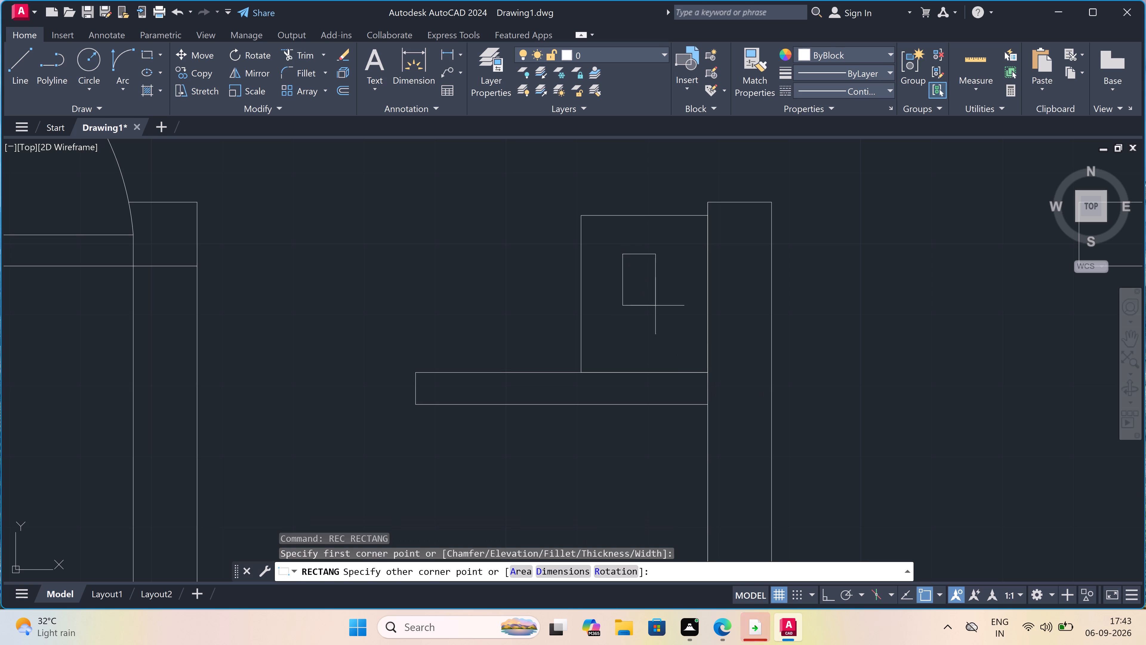
{"action": "left_click", "coordinate": [681, 340]}
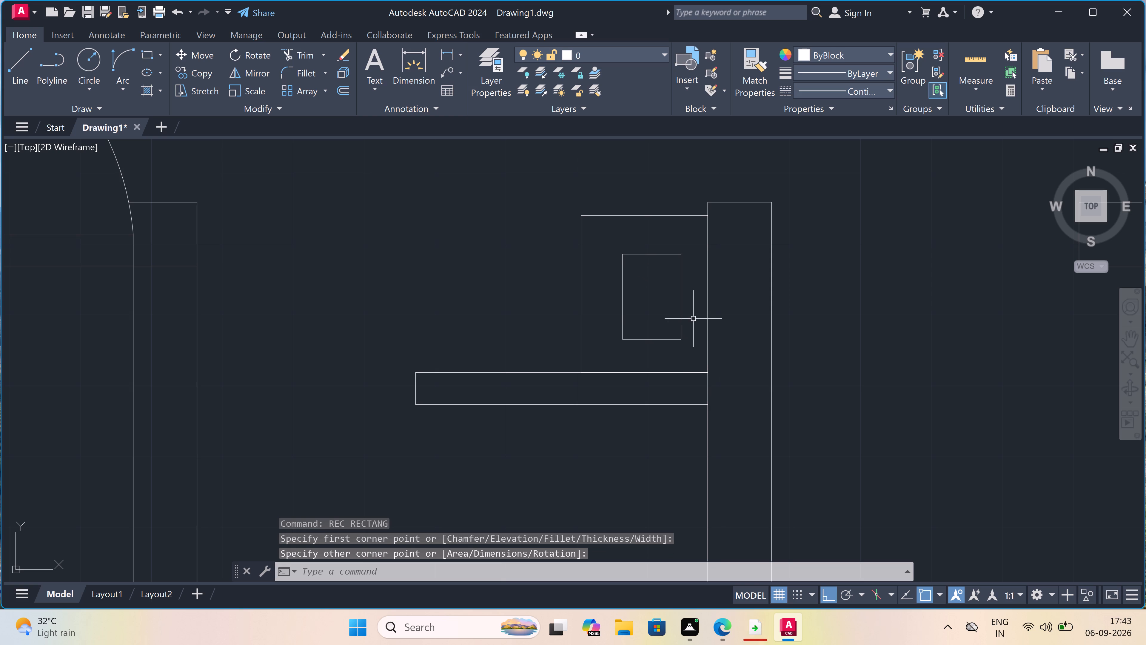
Draw a thin horizontal rectangle for the tap spout, crossing the basin bowl's eastern edge near mid-height.
{"action": "type", "text": "rec"}
{"action": "key", "text": "space"}
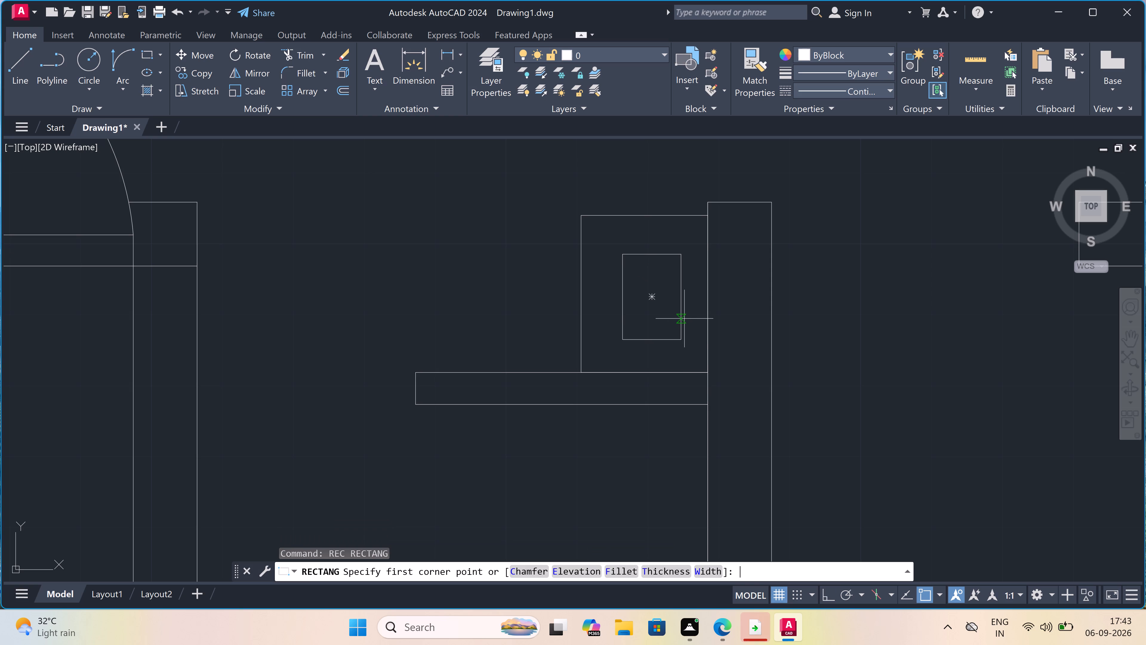
{"action": "left_click", "coordinate": [665, 295]}
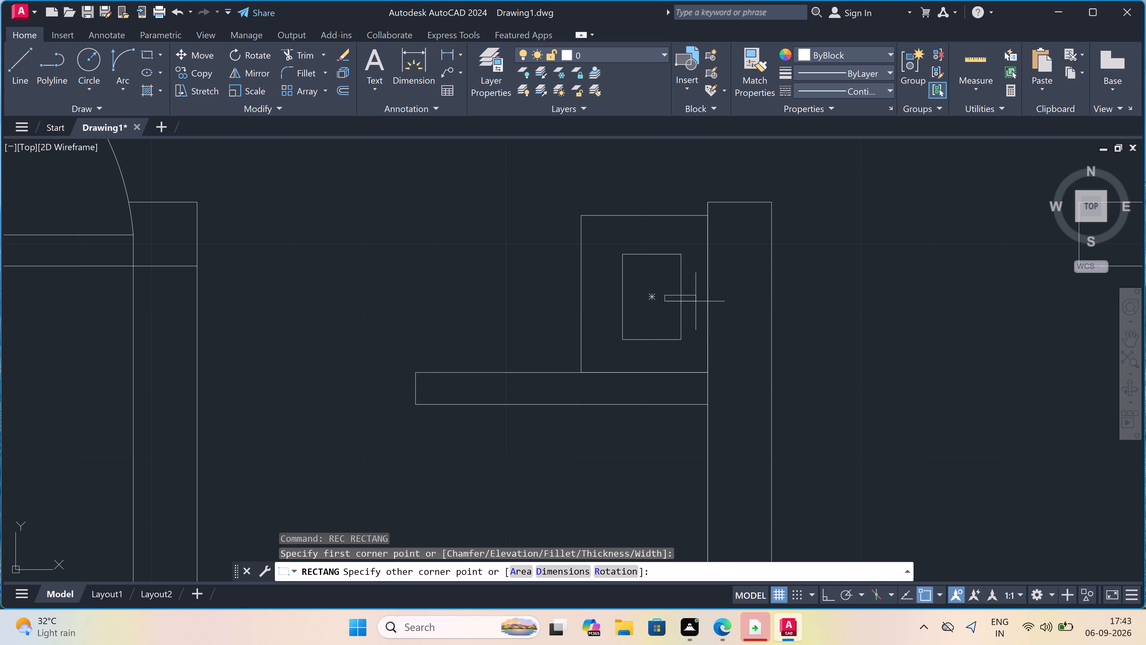
{"action": "left_click", "coordinate": [696, 304]}
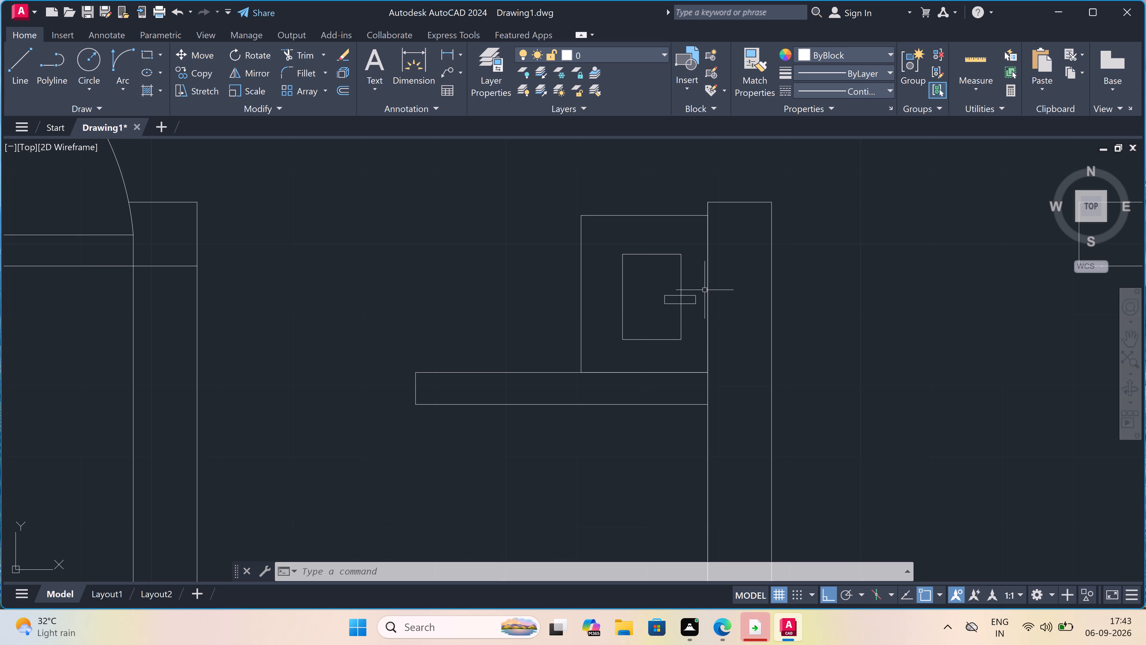
Draw a small upright rectangle for the tap body over the spout's eastern end, just clear of the wall.
{"action": "scroll", "coordinate": [699, 288], "scroll_direction": "up", "scroll_amount": 1}
{"action": "scroll", "coordinate": [689, 346], "scroll_direction": "up", "scroll_amount": 1}
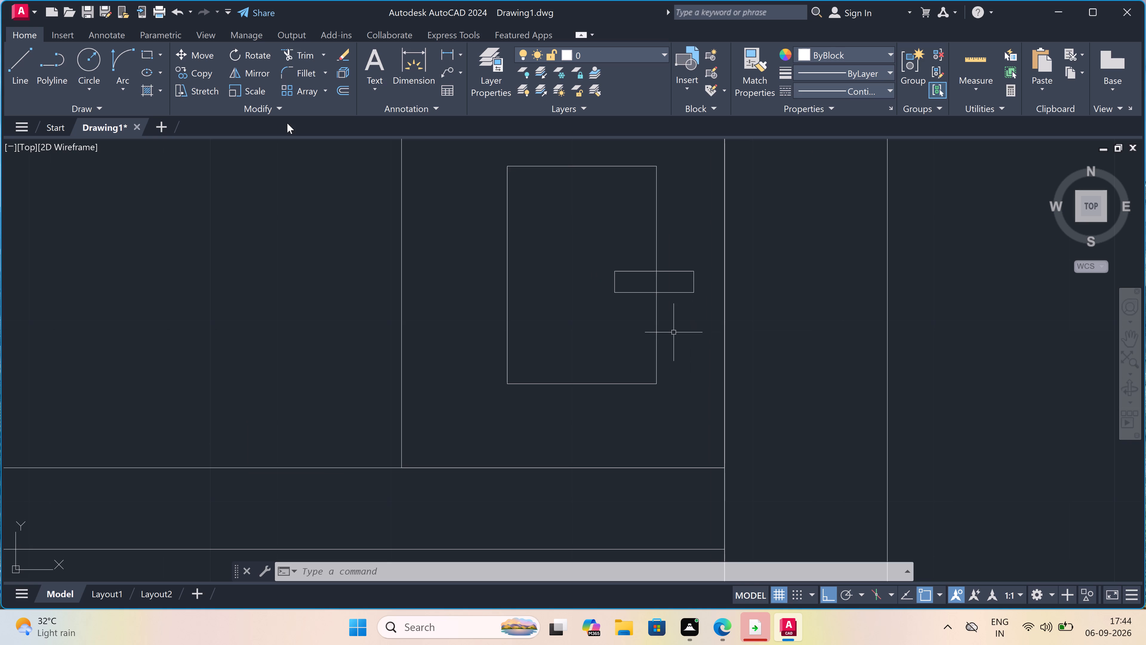
{"action": "type", "text": "rec"}
{"action": "key", "text": "space"}
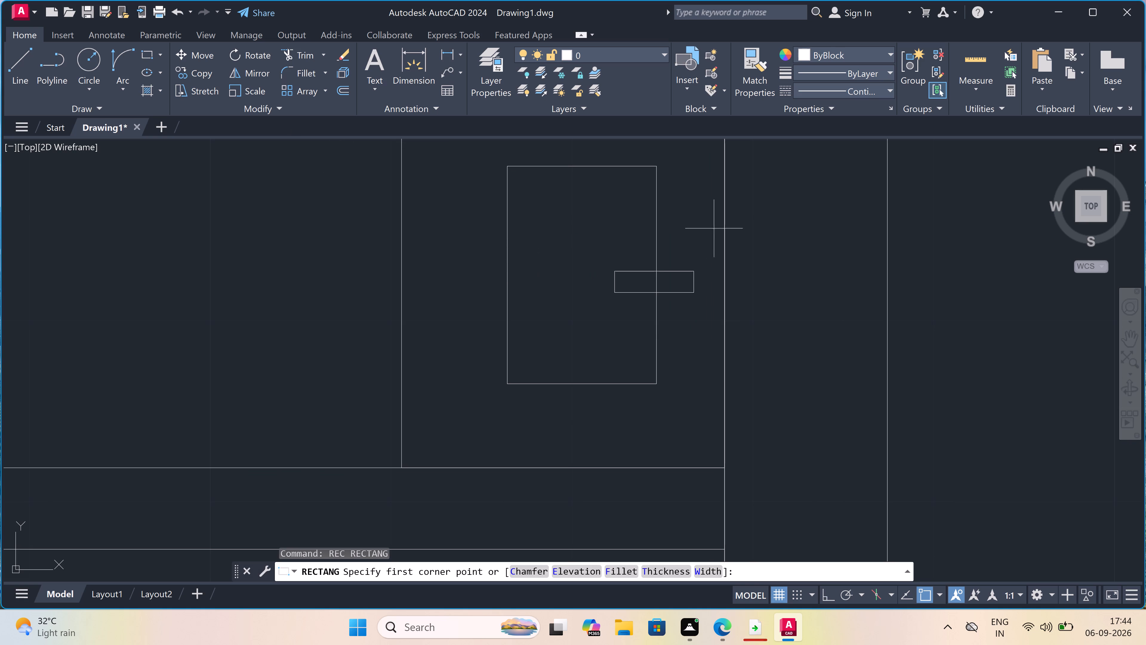
{"action": "left_click_drag", "start_coordinate": [678, 254], "coordinate": [683, 262]}
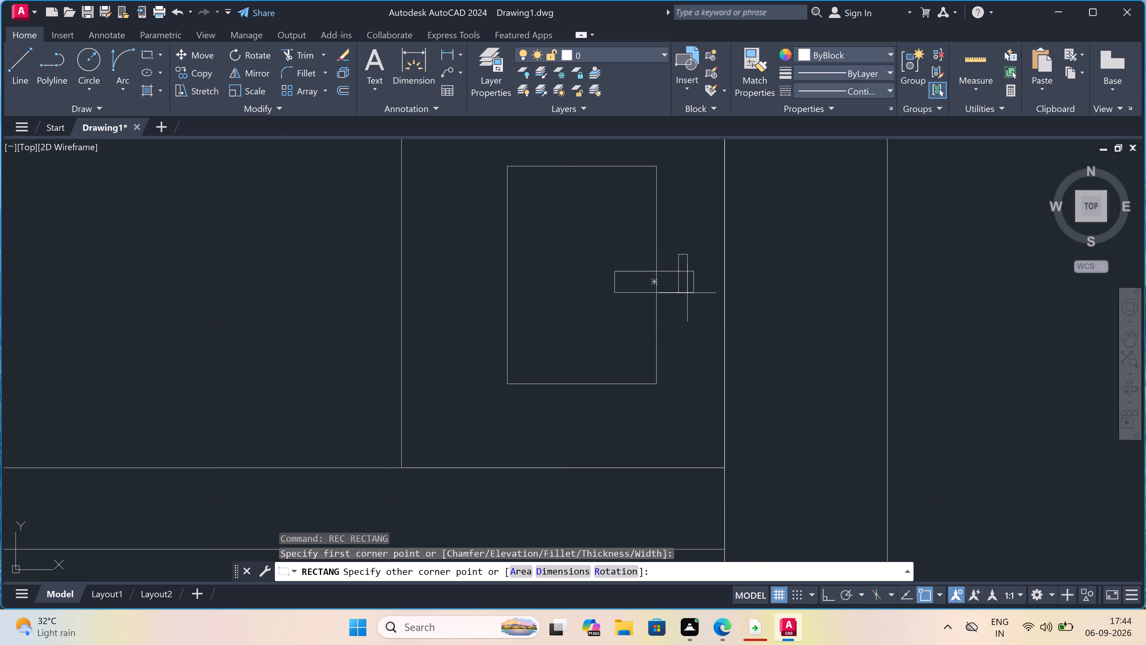
{"action": "double_click", "coordinate": [710, 315]}
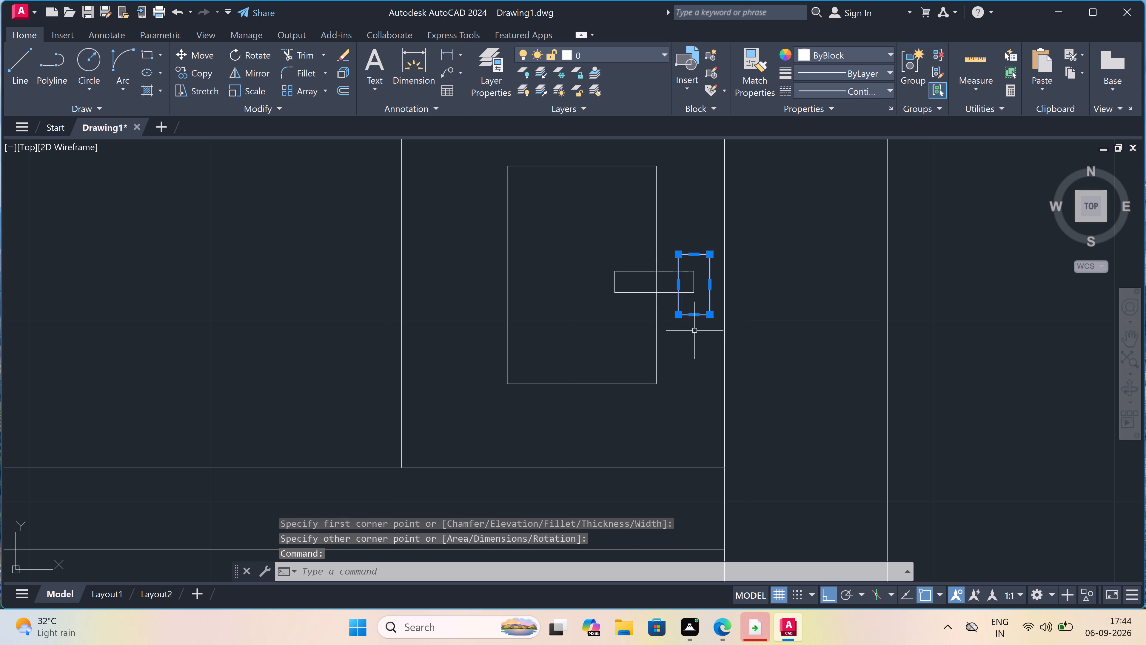
{"action": "key", "text": "Escape"}
Trim the spout lines lying inside the upright tap rectangle.
{"action": "scroll", "coordinate": [694, 331], "scroll_direction": "down", "scroll_amount": 4}
{"action": "scroll", "coordinate": [693, 326], "scroll_direction": "up", "scroll_amount": 4}
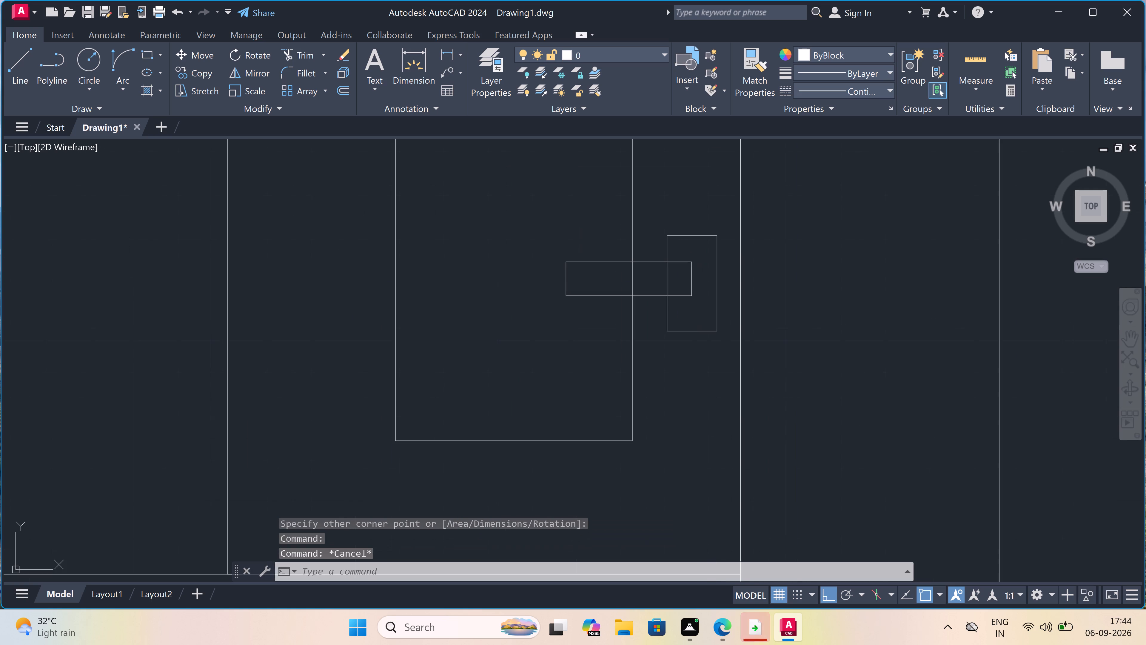
{"action": "scroll", "coordinate": [701, 293], "scroll_direction": "up", "scroll_amount": 1}
{"action": "type", "text": "tr"}
{"action": "key", "text": "space"}
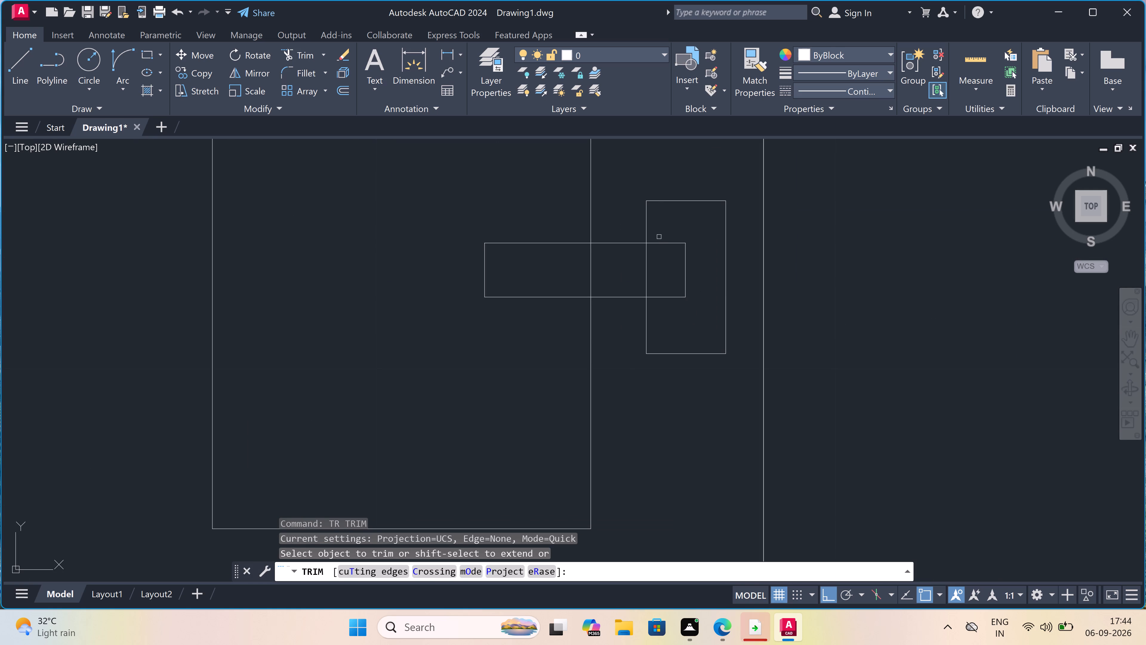
{"action": "left_click_drag", "start_coordinate": [658, 233], "coordinate": [659, 237]}
{"action": "double_click", "coordinate": [659, 319]}
{"action": "left_click", "coordinate": [671, 263]}
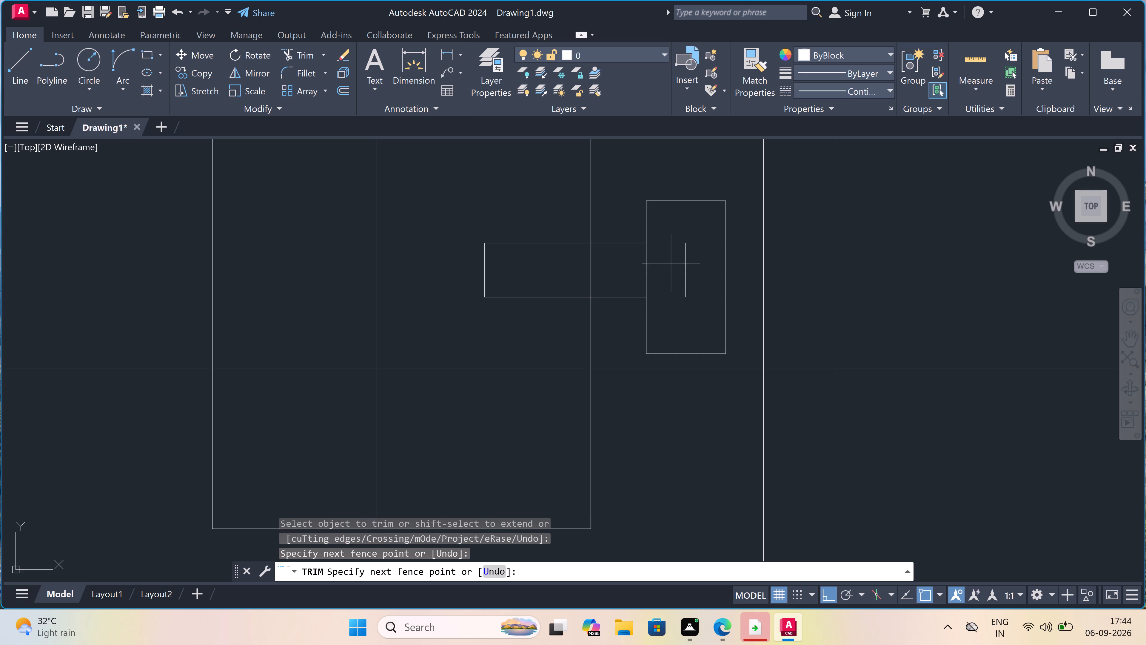
{"action": "left_click", "coordinate": [692, 263]}
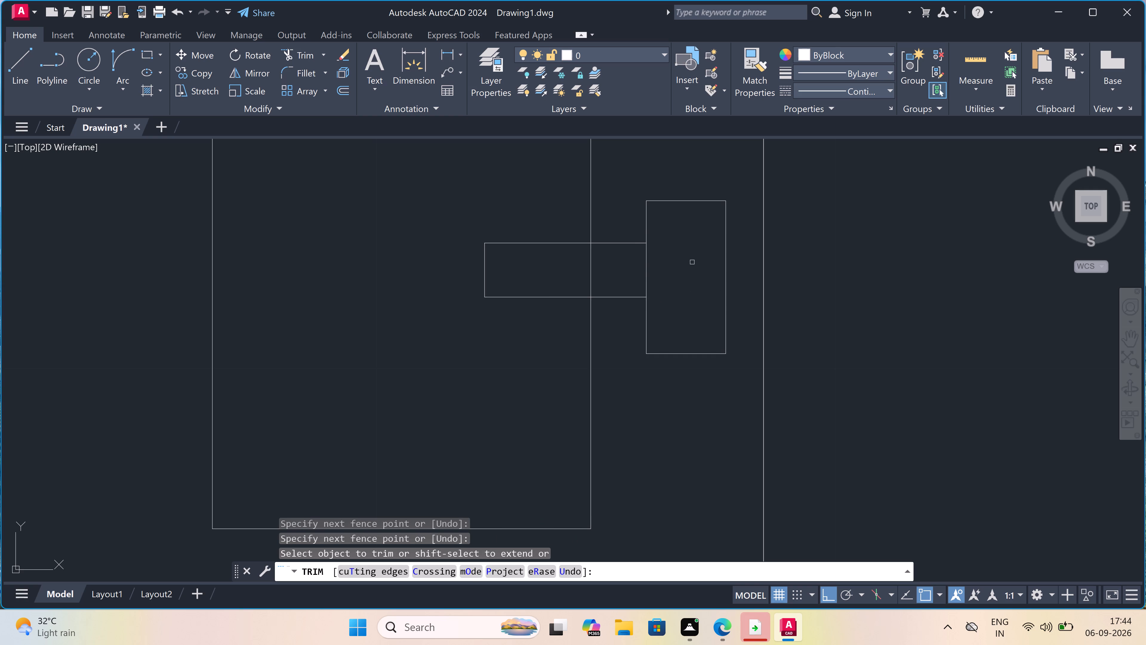
{"action": "key", "text": "Escape"}
Trim the piece of the bowl's eastern edge that runs between the two long spout lines.
{"action": "scroll", "coordinate": [692, 262], "scroll_direction": "down", "scroll_amount": 5}
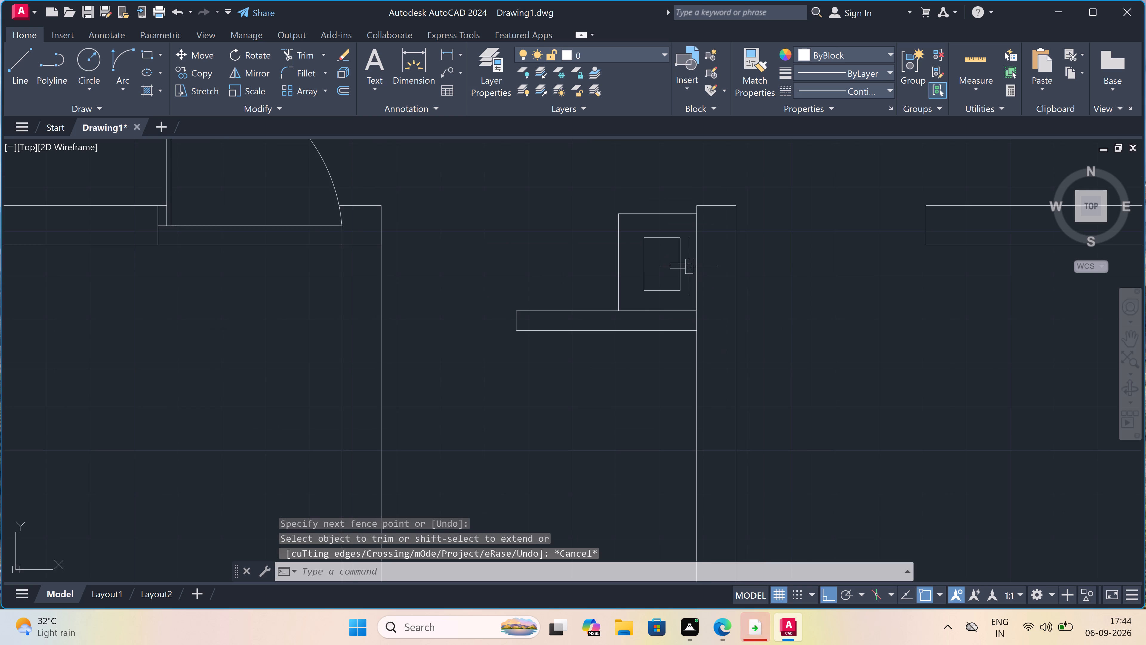
{"action": "scroll", "coordinate": [684, 265], "scroll_direction": "up", "scroll_amount": 5}
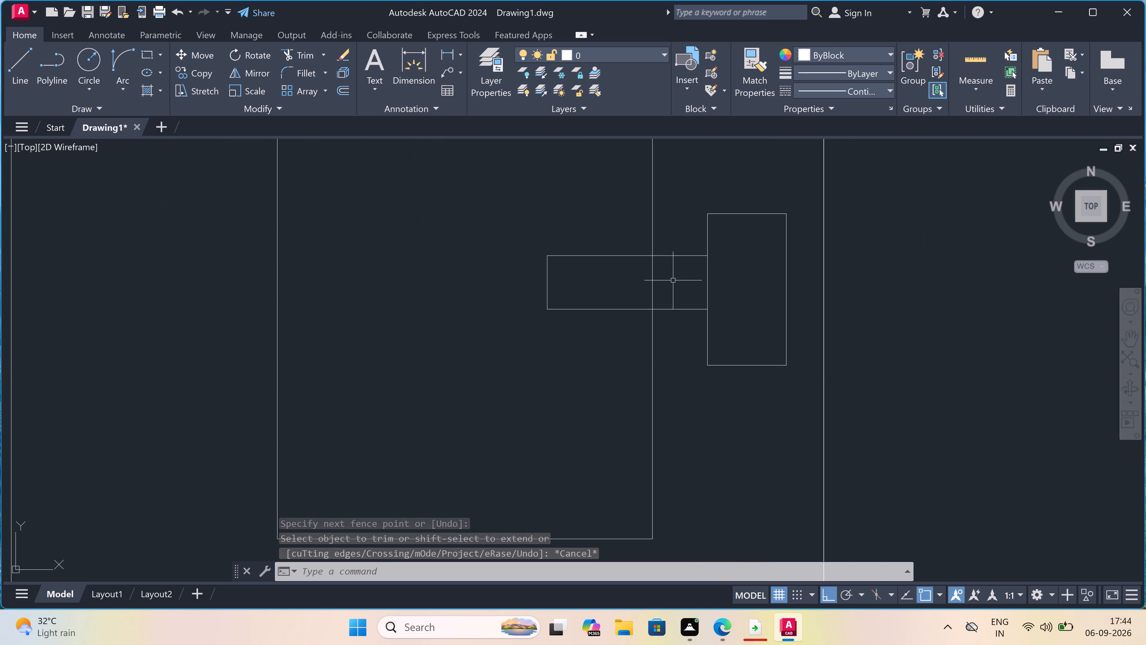
{"action": "type", "text": "tr"}
{"action": "key", "text": "space"}
{"action": "left_click", "coordinate": [673, 280]}
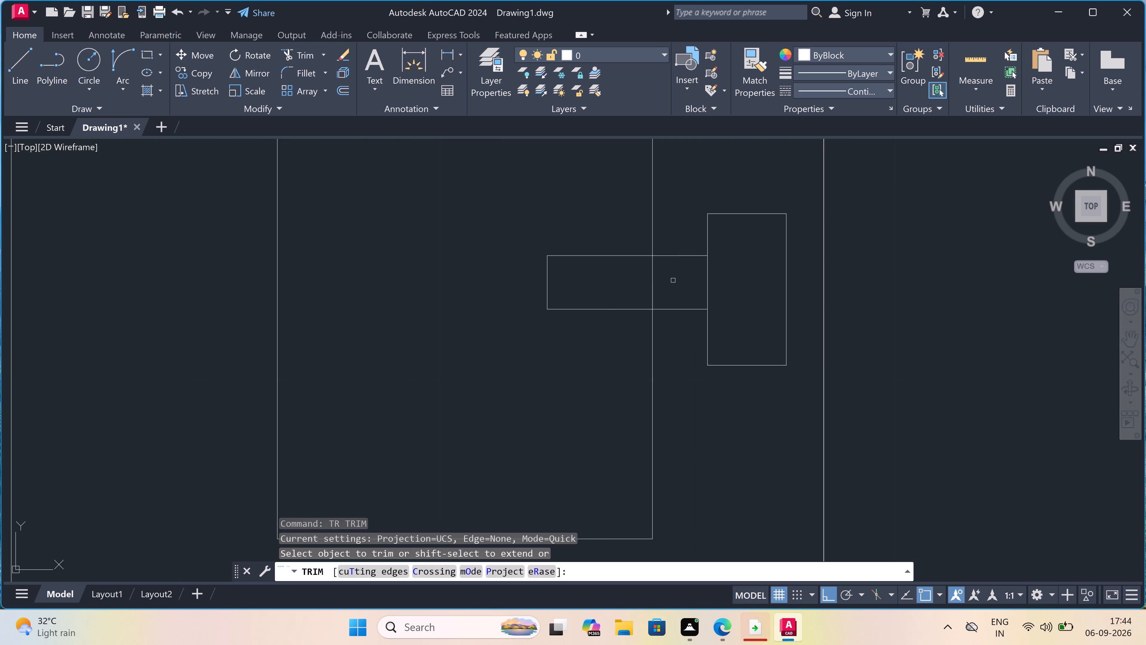
{"action": "left_click", "coordinate": [597, 287]}
{"action": "left_click", "coordinate": [600, 285]}
{"action": "left_click_drag", "start_coordinate": [661, 279], "coordinate": [654, 281]}
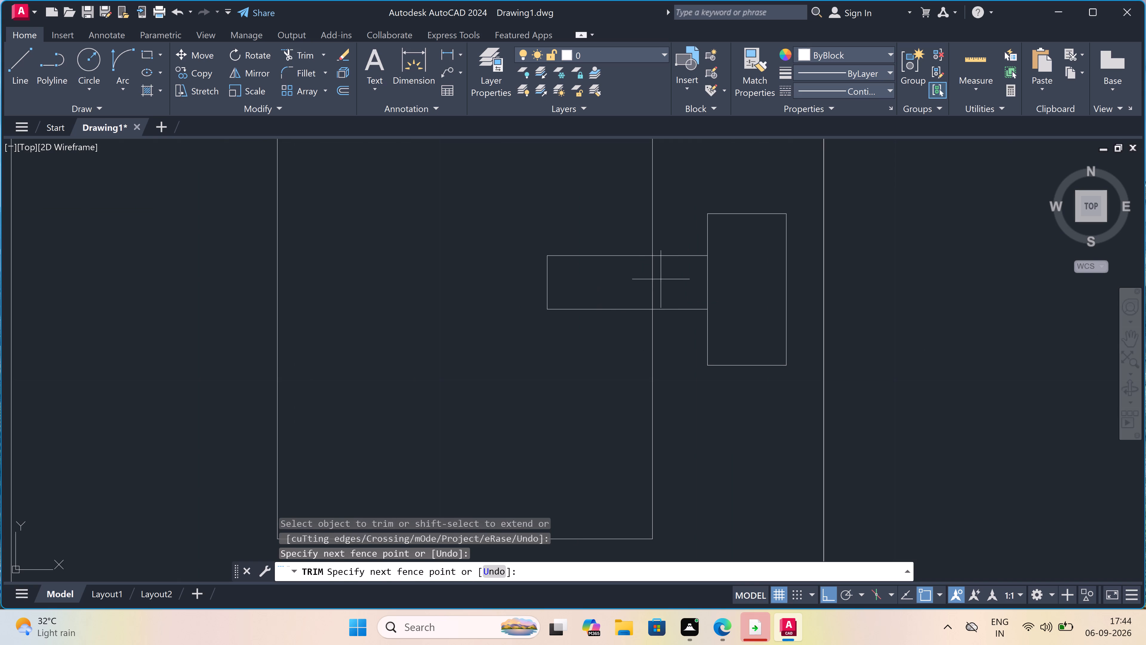
{"action": "left_click", "coordinate": [632, 279]}
{"action": "key", "text": "Escape"}
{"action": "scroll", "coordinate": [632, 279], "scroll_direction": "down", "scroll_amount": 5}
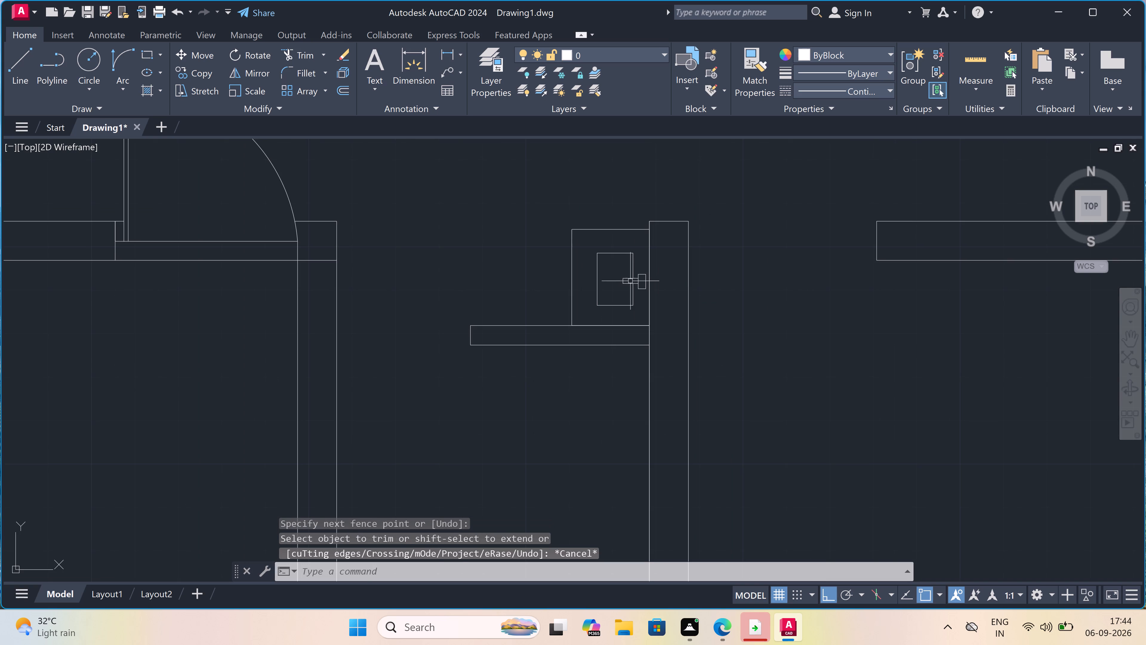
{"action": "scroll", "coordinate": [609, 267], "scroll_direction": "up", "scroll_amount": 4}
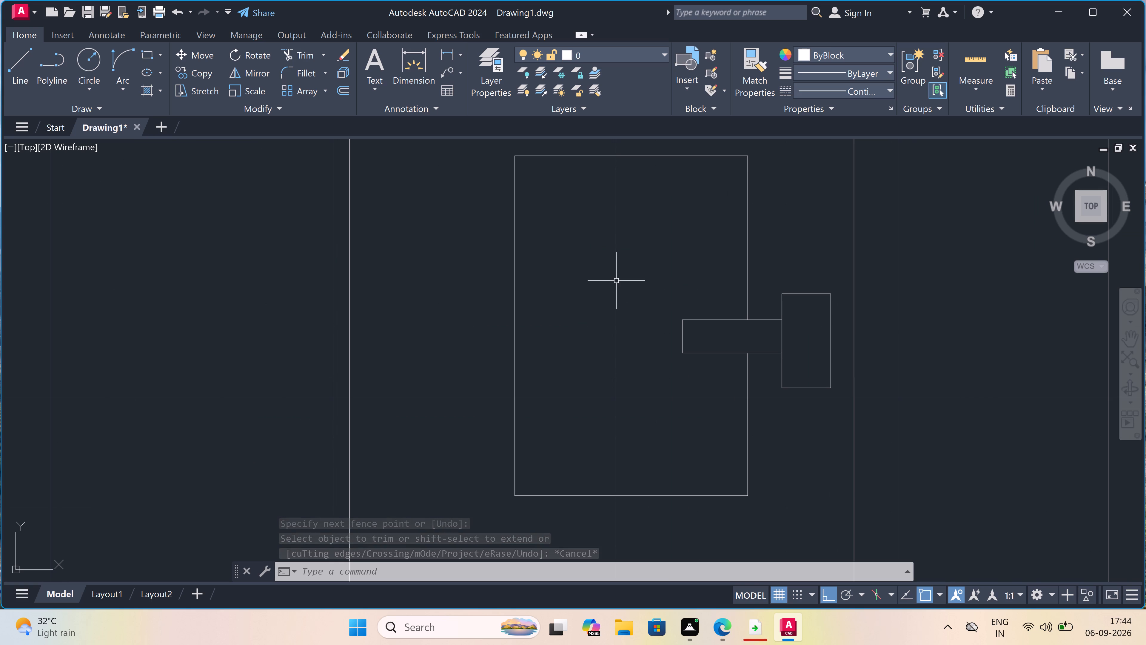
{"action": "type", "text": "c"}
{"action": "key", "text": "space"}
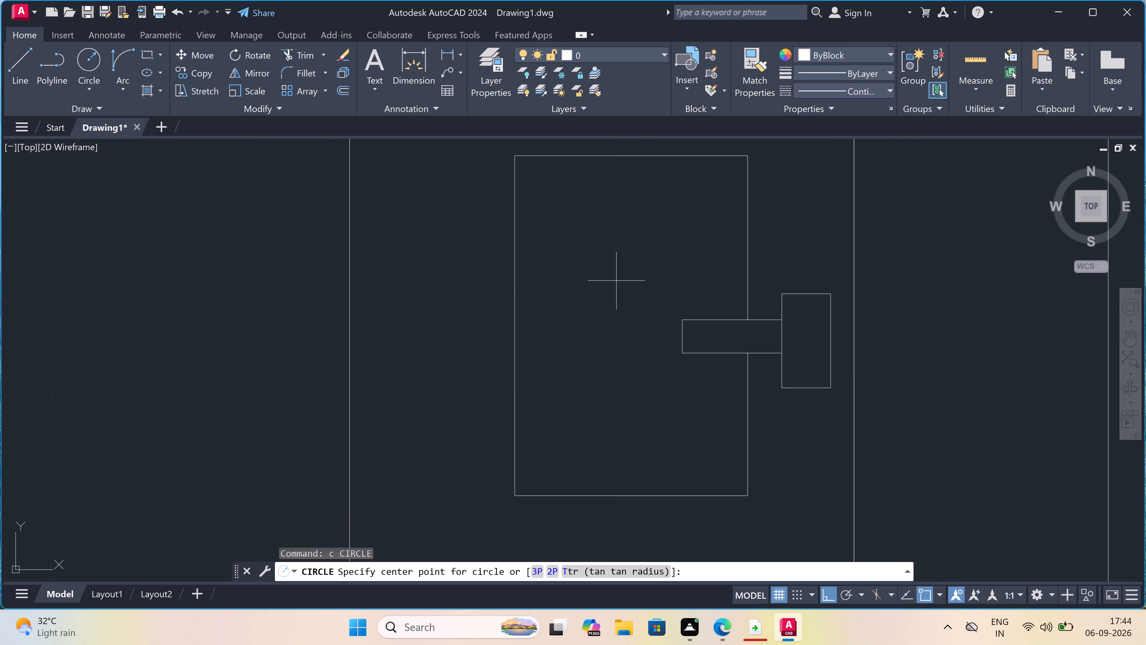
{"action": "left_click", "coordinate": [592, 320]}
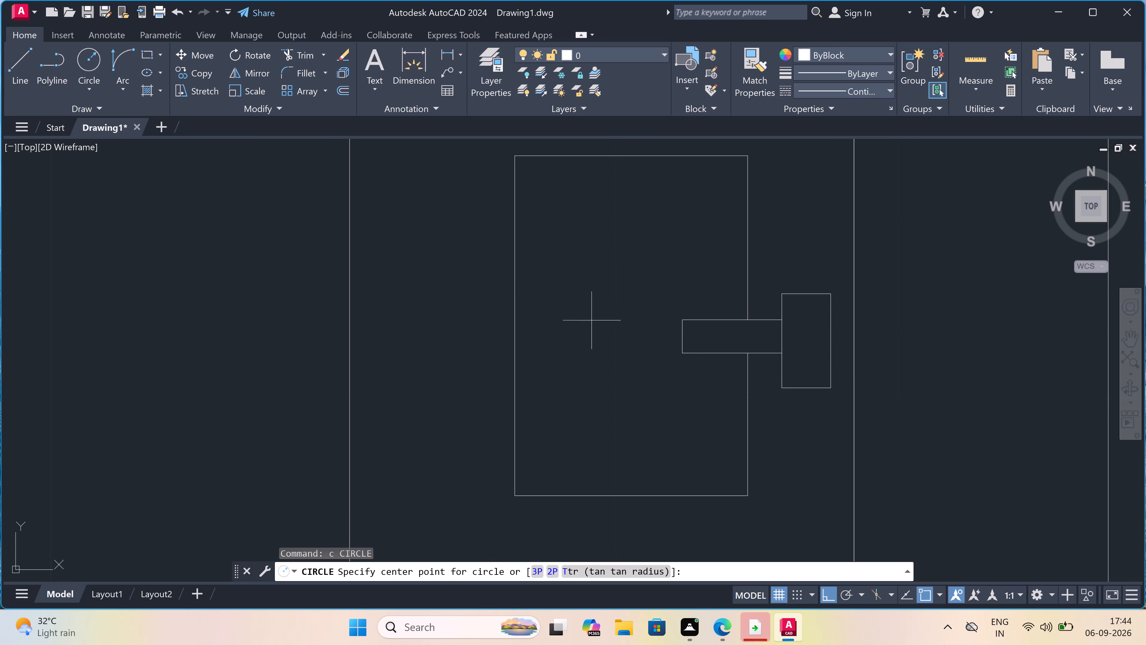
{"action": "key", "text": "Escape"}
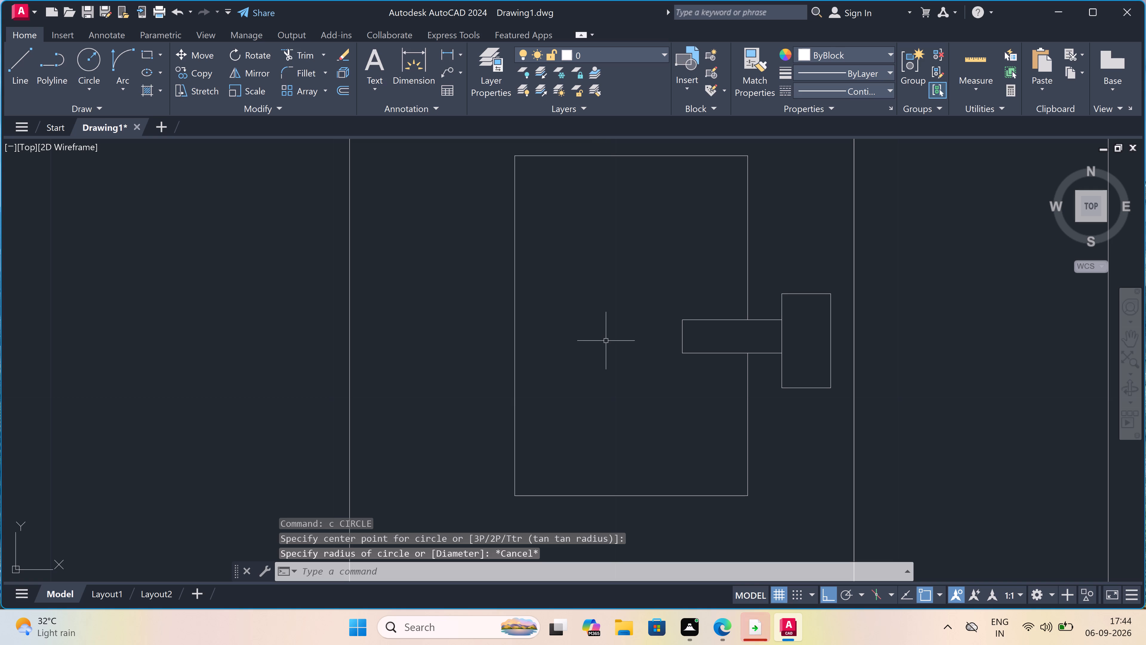
Draw a drain circle of about 1" radius inside the bowl, west of the spout's end.
{"action": "type", "text": "c"}
{"action": "key", "text": "space"}
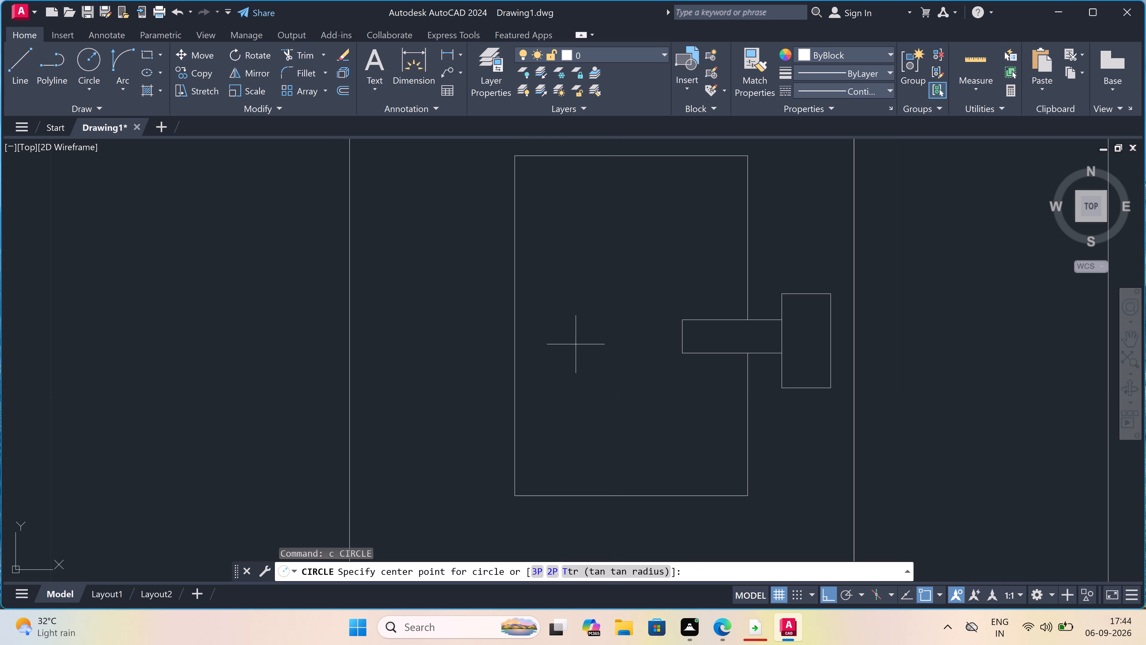
{"action": "left_click", "coordinate": [576, 343]}
{"action": "left_click", "coordinate": [594, 362]}
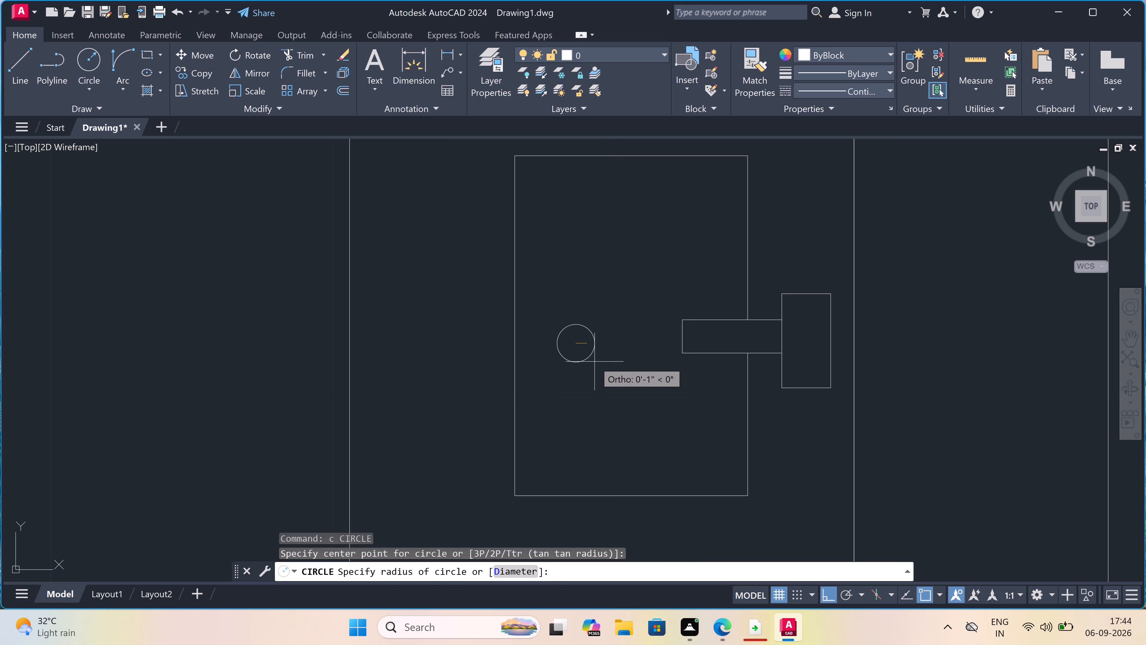
{"action": "key", "text": "Escape"}
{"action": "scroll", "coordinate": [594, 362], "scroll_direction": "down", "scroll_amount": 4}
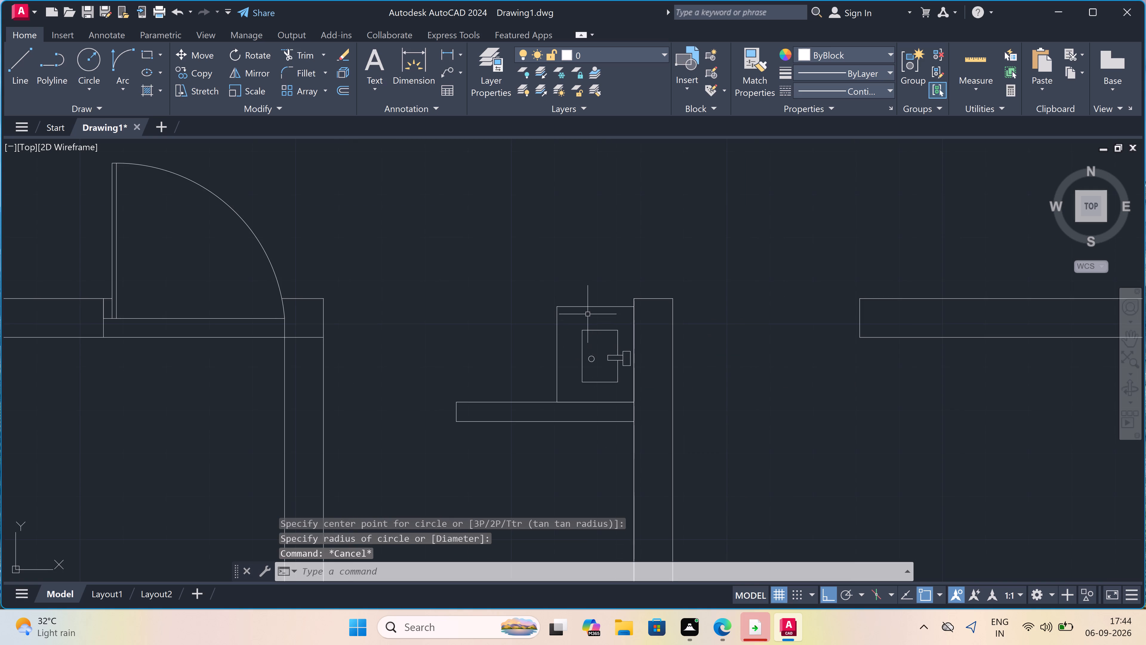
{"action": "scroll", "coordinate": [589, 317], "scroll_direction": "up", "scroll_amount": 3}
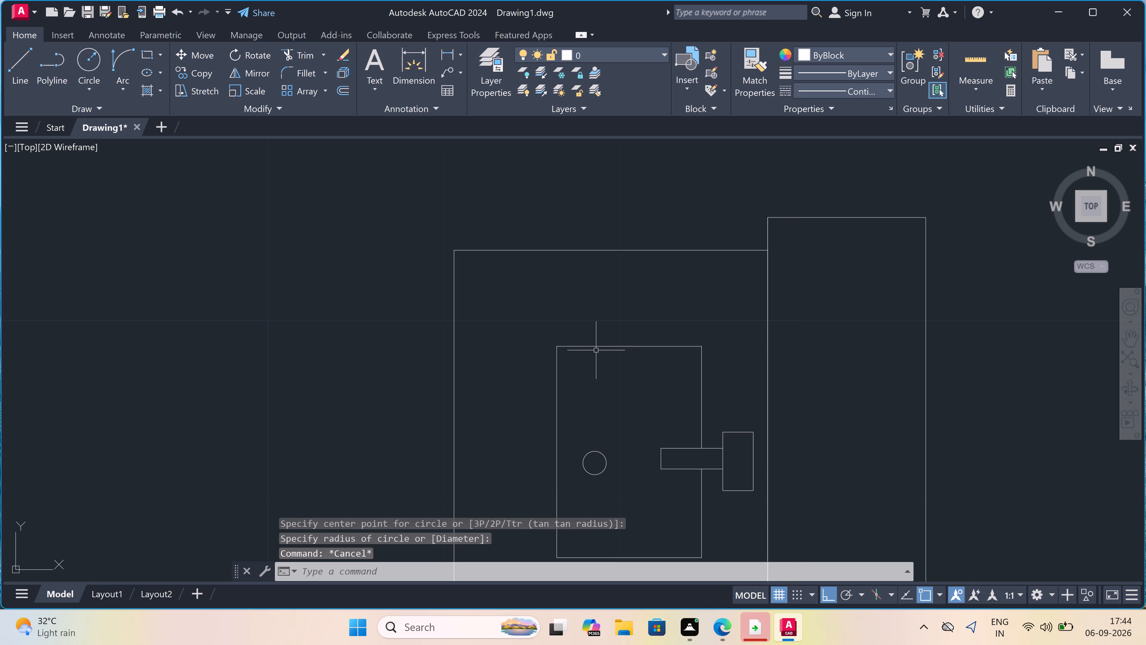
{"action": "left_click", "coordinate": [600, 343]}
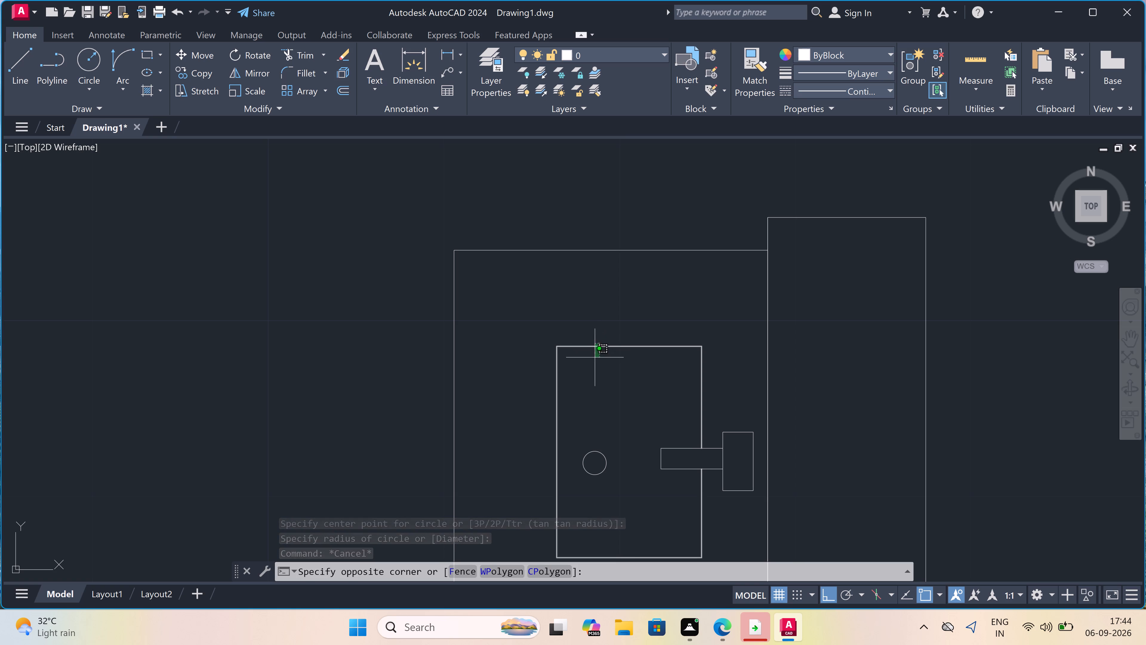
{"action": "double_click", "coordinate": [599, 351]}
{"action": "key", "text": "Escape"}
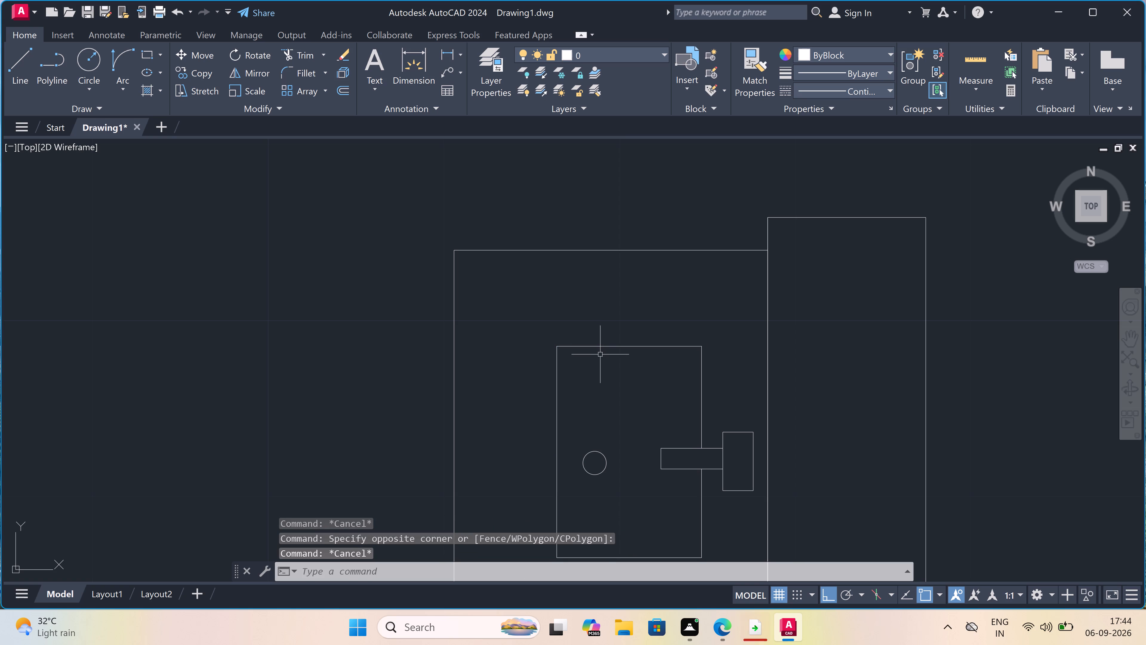
Draw a horizontal line across the bowl from its eastern to its western edge, slightly below its upper edge.
{"action": "scroll", "coordinate": [599, 391], "scroll_direction": "up", "scroll_amount": 1}
{"action": "type", "text": "l"}
{"action": "key", "text": "space"}
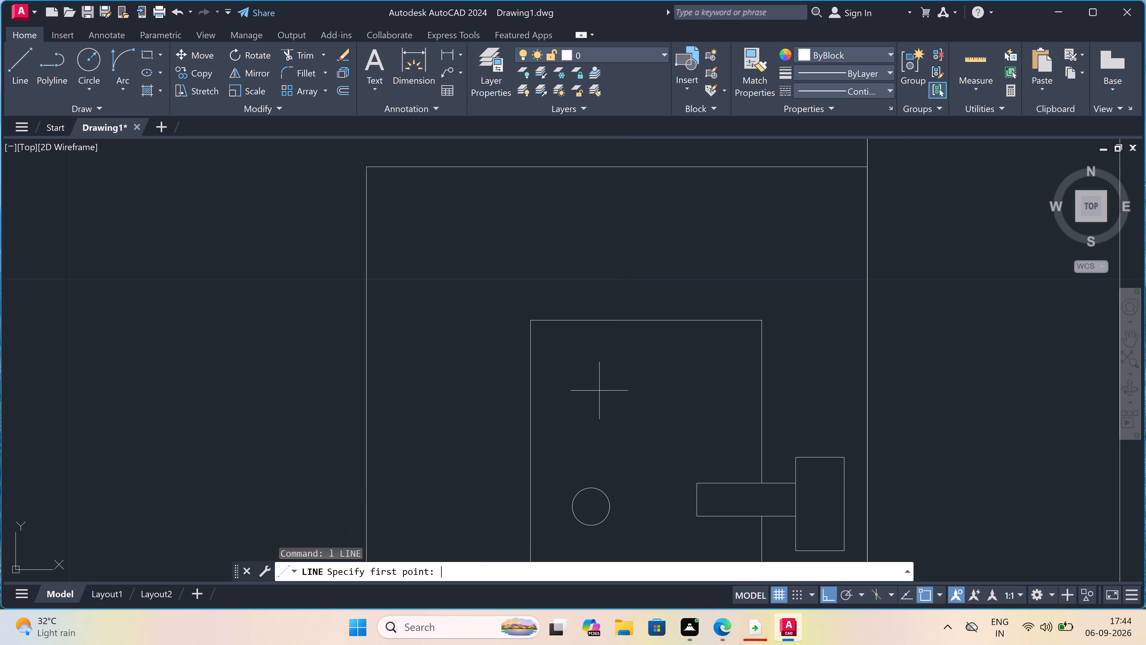
{"action": "scroll", "coordinate": [600, 388], "scroll_direction": "down", "scroll_amount": 1}
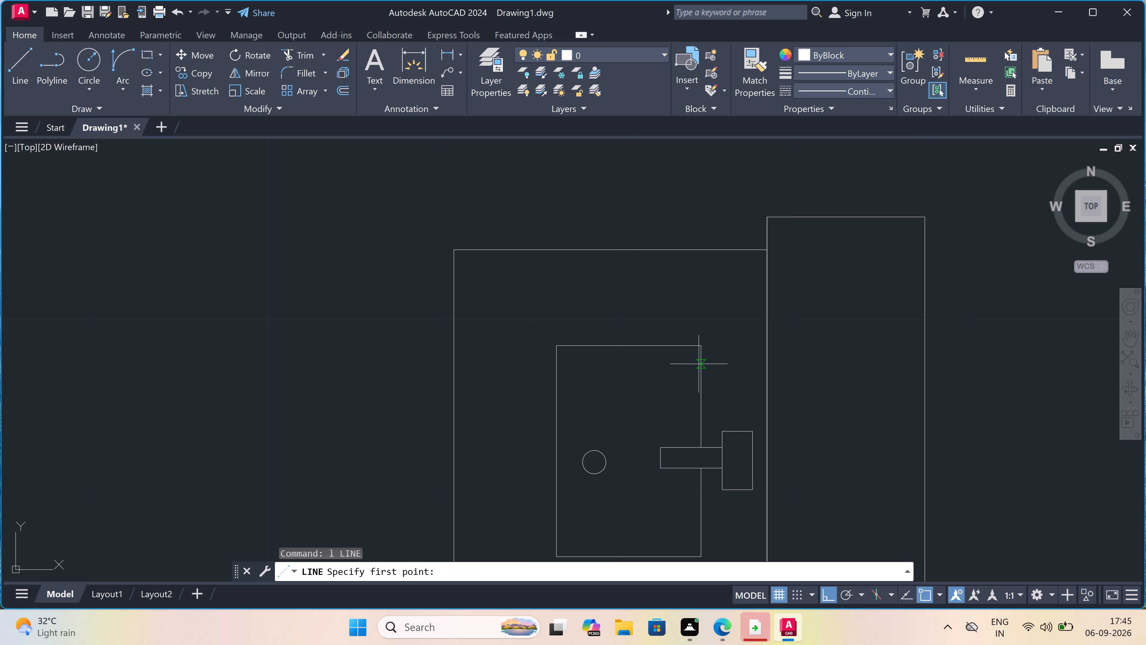
{"action": "left_click_drag", "start_coordinate": [700, 364], "coordinate": [696, 365]}
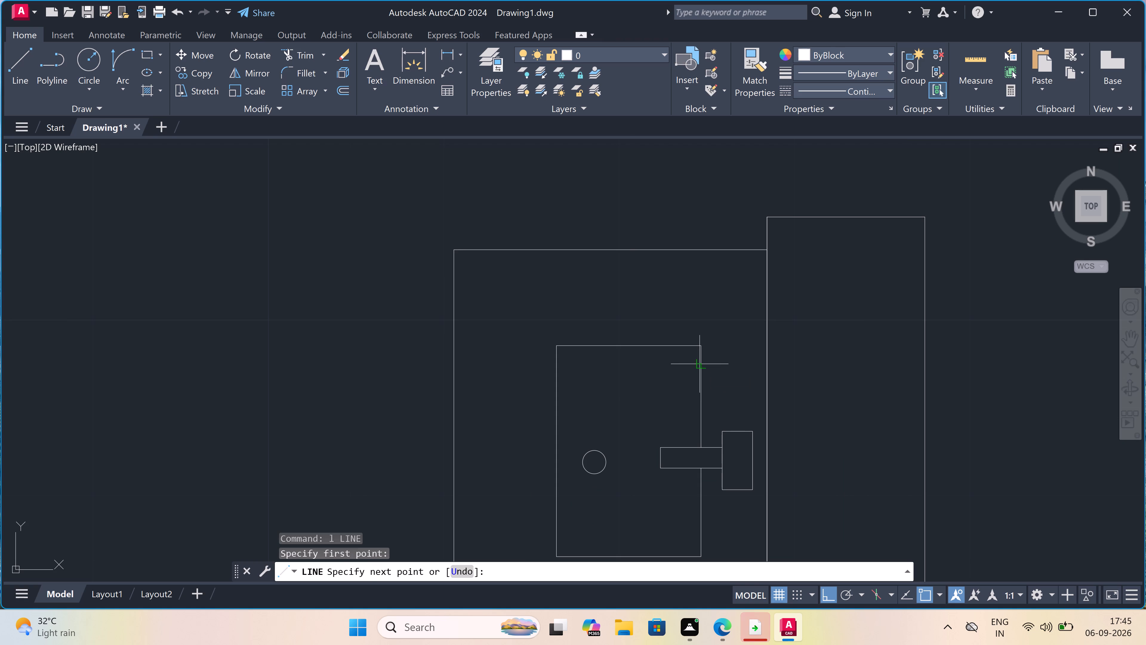
{"action": "left_click_drag", "start_coordinate": [696, 365], "coordinate": [655, 371]}
{"action": "left_click", "coordinate": [553, 366]}
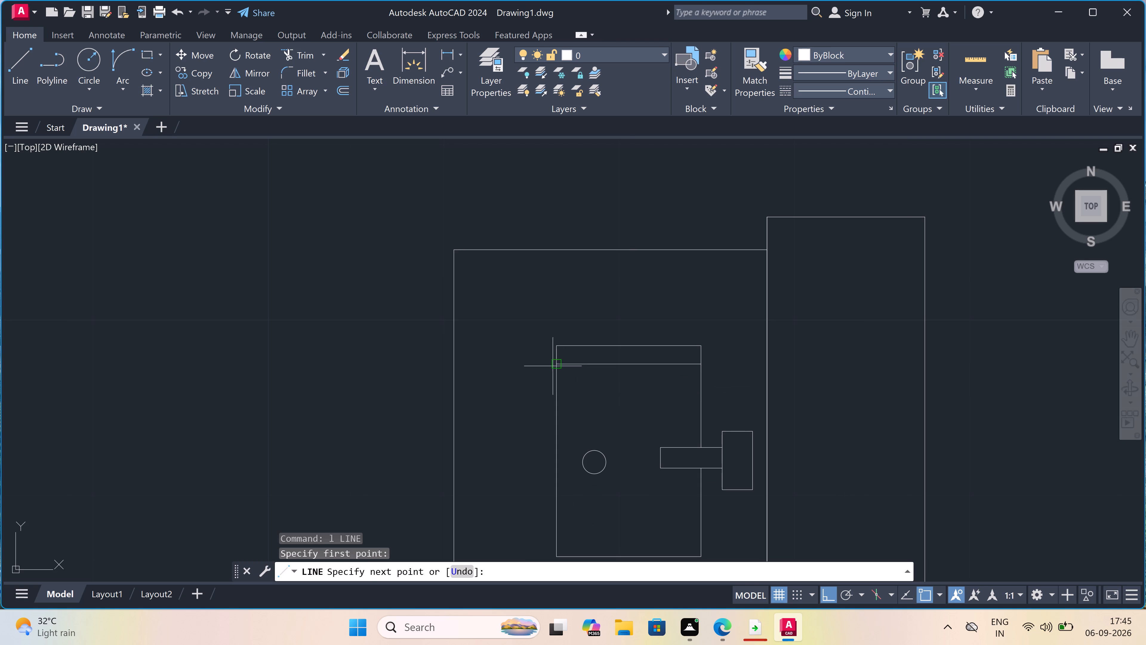
{"action": "key", "text": "Escape"}
Trim away the bowl's old upper edge and both short side pieces above the new horizontal line.
{"action": "type", "text": "tr"}
{"action": "key", "text": "space"}
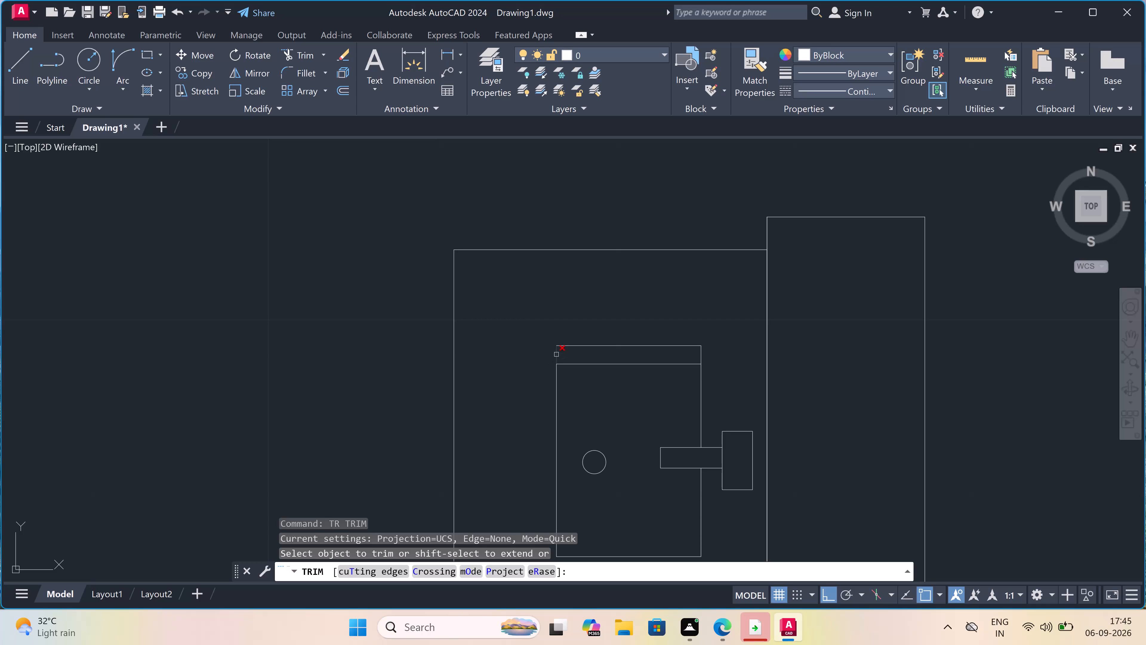
{"action": "left_click", "coordinate": [556, 354]}
{"action": "left_click", "coordinate": [589, 340]}
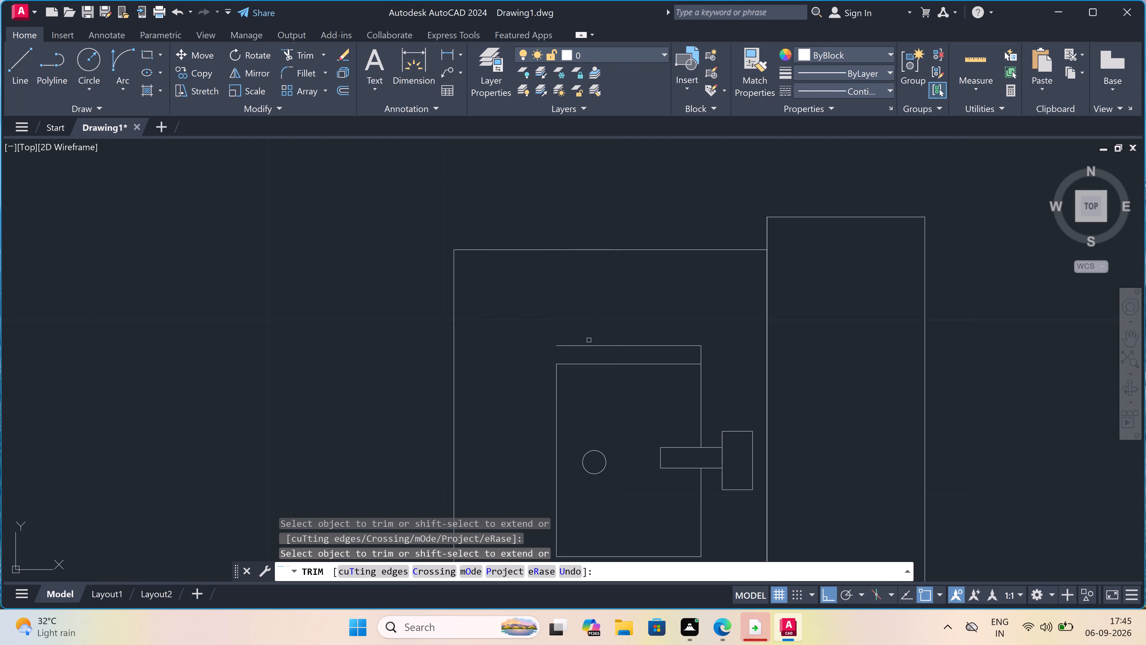
{"action": "left_click", "coordinate": [582, 348]}
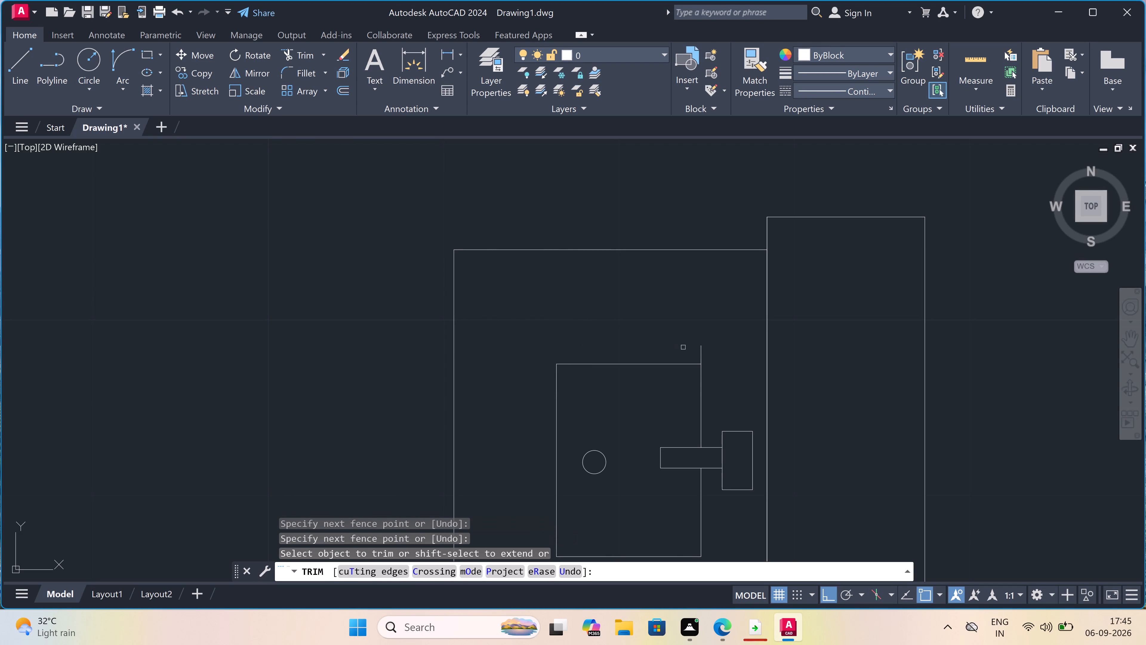
{"action": "left_click", "coordinate": [700, 350]}
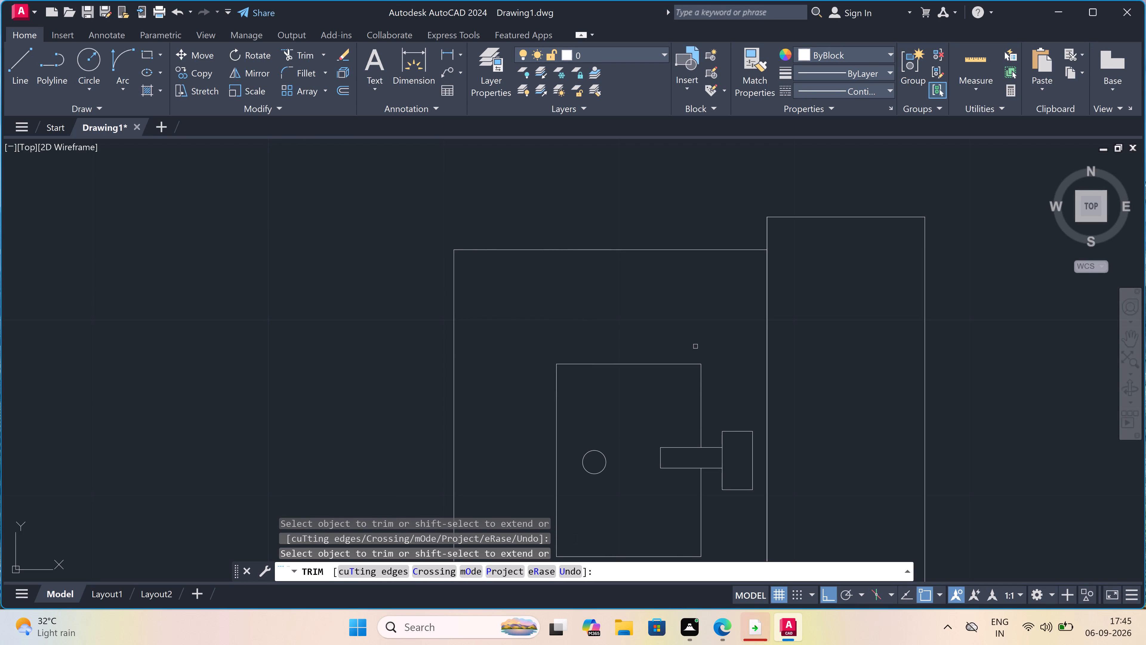
Copy the complete basin with its counter, bowl, tap and drain from above the short partition to directly against its lower edge.
{"action": "key", "text": "Escape"}
{"action": "scroll", "coordinate": [682, 322], "scroll_direction": "down", "scroll_amount": 4}
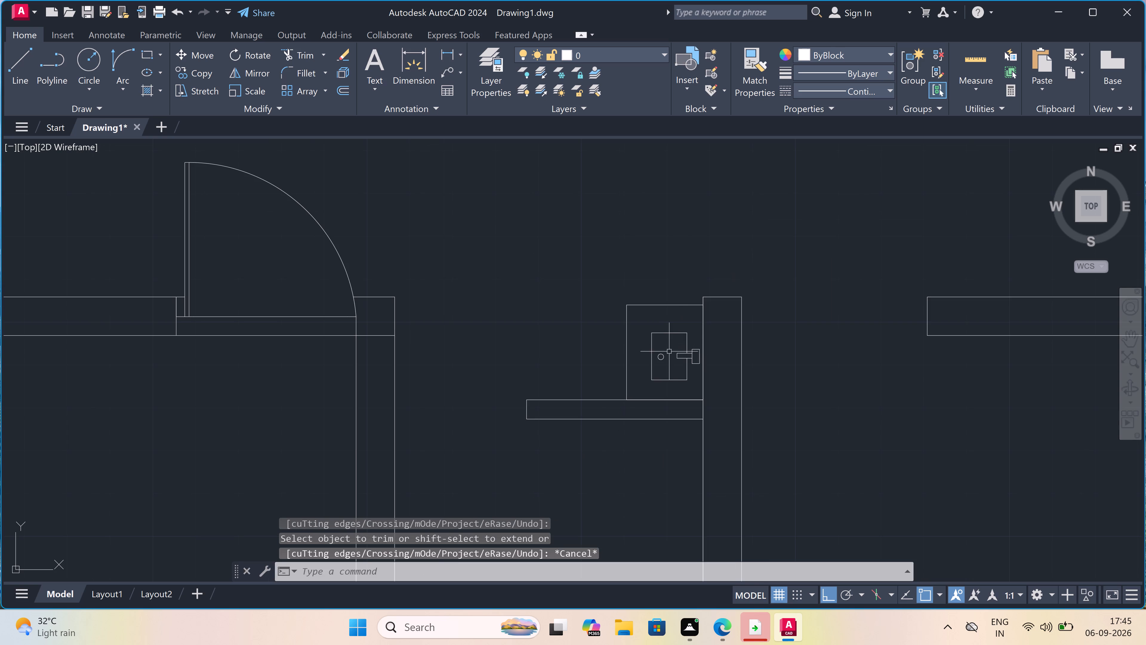
{"action": "scroll", "coordinate": [674, 355], "scroll_direction": "down", "scroll_amount": 3}
{"action": "scroll", "coordinate": [674, 389], "scroll_direction": "up", "scroll_amount": 2}
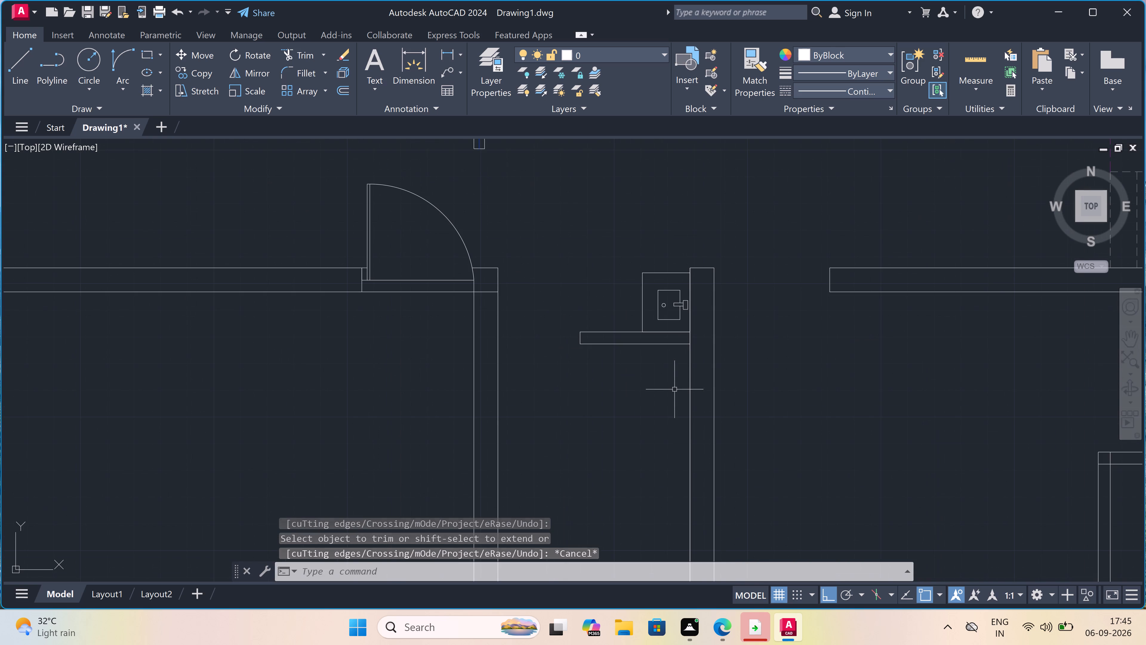
{"action": "scroll", "coordinate": [674, 389], "scroll_direction": "down", "scroll_amount": 2}
{"action": "scroll", "coordinate": [670, 407], "scroll_direction": "up", "scroll_amount": 2}
{"action": "scroll", "coordinate": [668, 406], "scroll_direction": "down", "scroll_amount": 2}
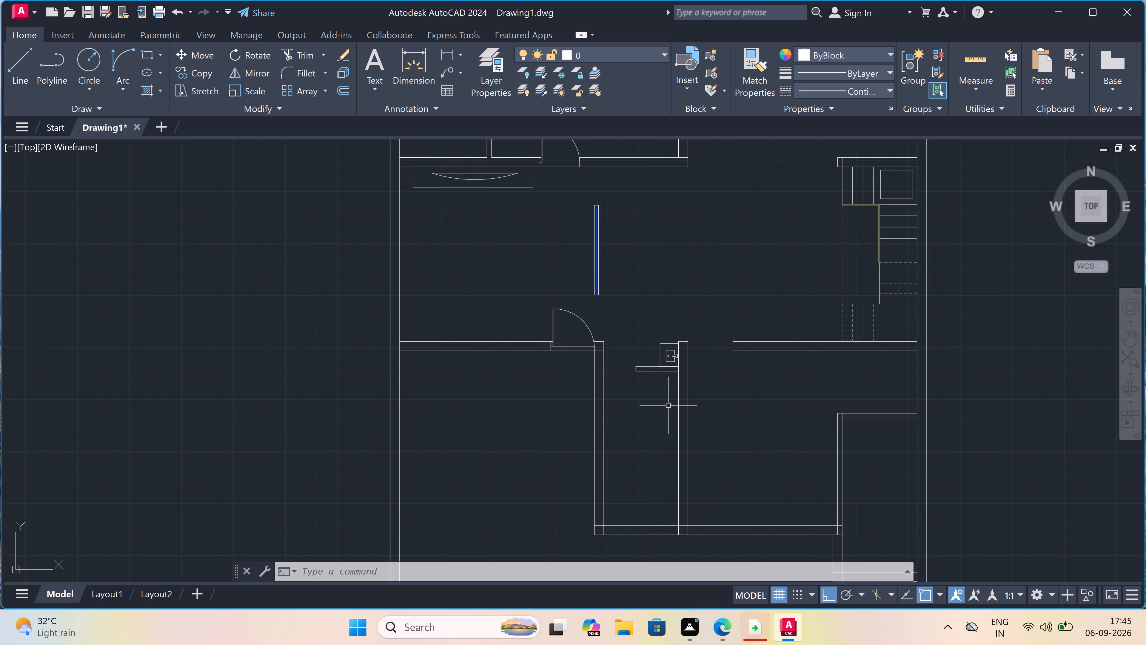
{"action": "scroll", "coordinate": [666, 406], "scroll_direction": "up", "scroll_amount": 2}
{"action": "scroll", "coordinate": [692, 289], "scroll_direction": "up", "scroll_amount": 2}
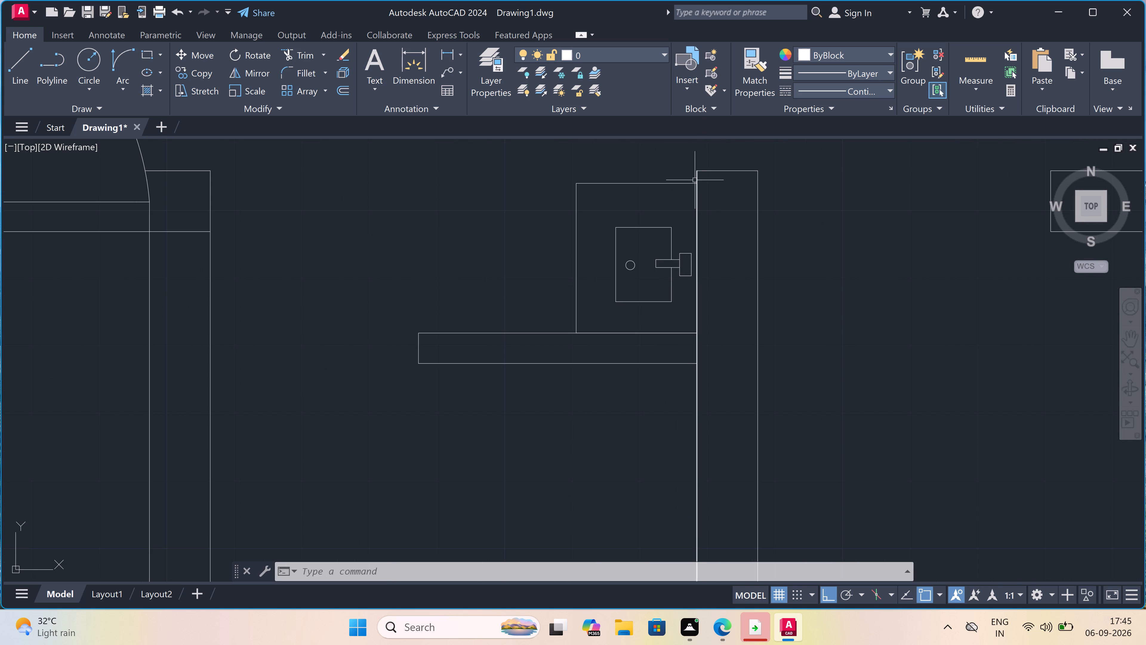
{"action": "left_click", "coordinate": [694, 183]}
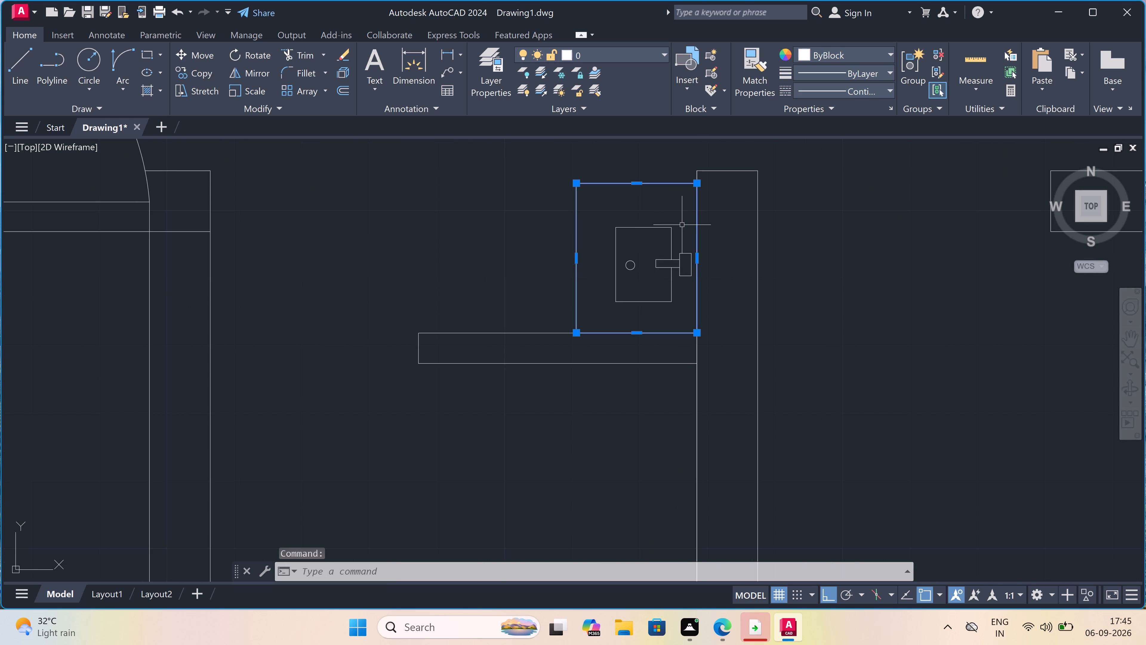
{"action": "double_click", "coordinate": [693, 222]}
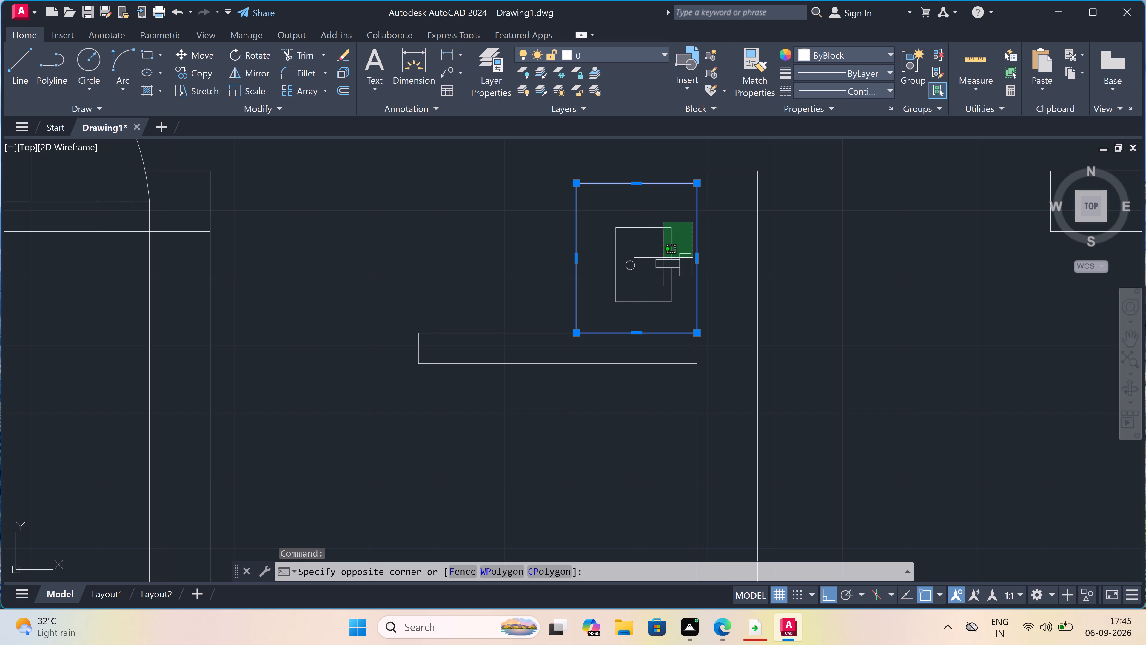
{"action": "left_click", "coordinate": [601, 308]}
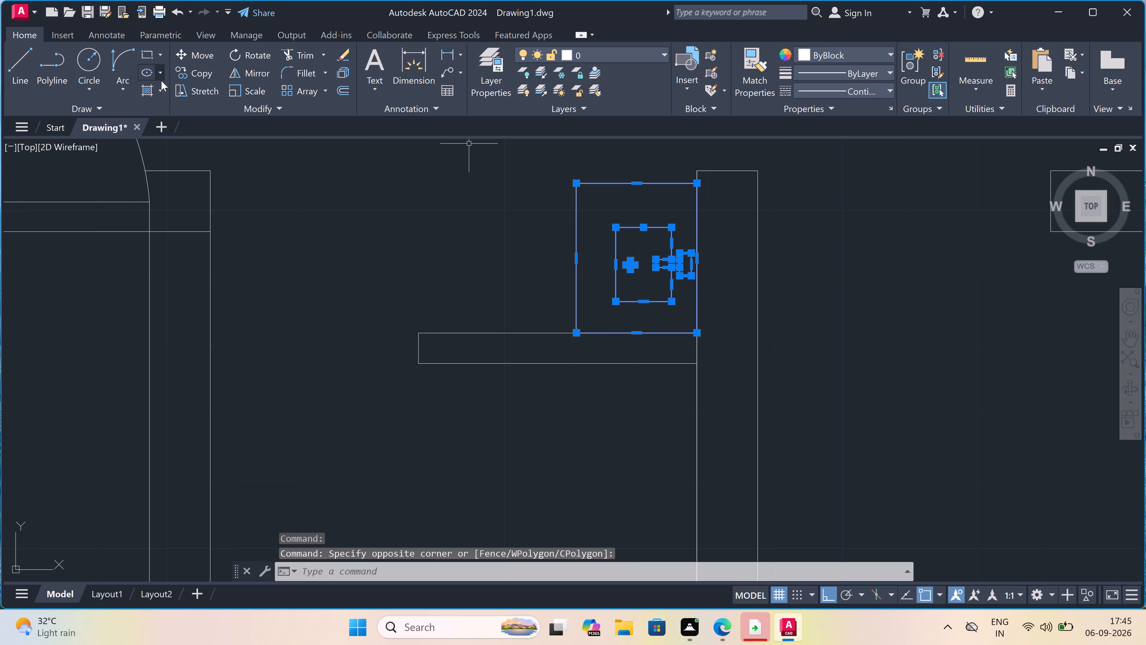
{"action": "left_click", "coordinate": [203, 69]}
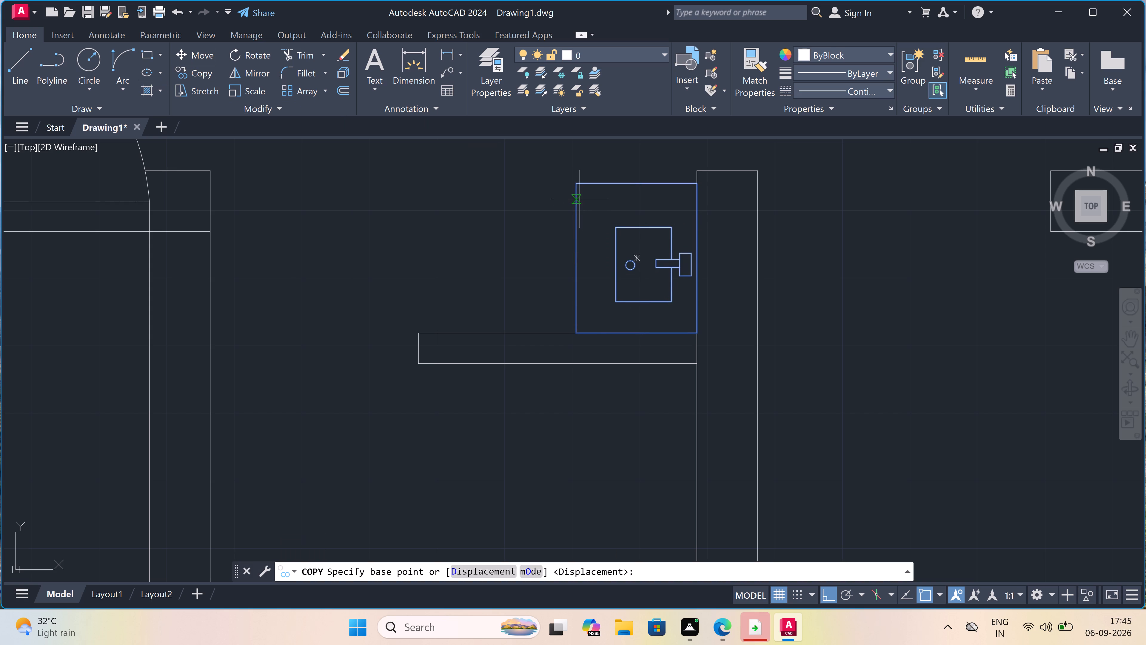
{"action": "left_click", "coordinate": [577, 185]}
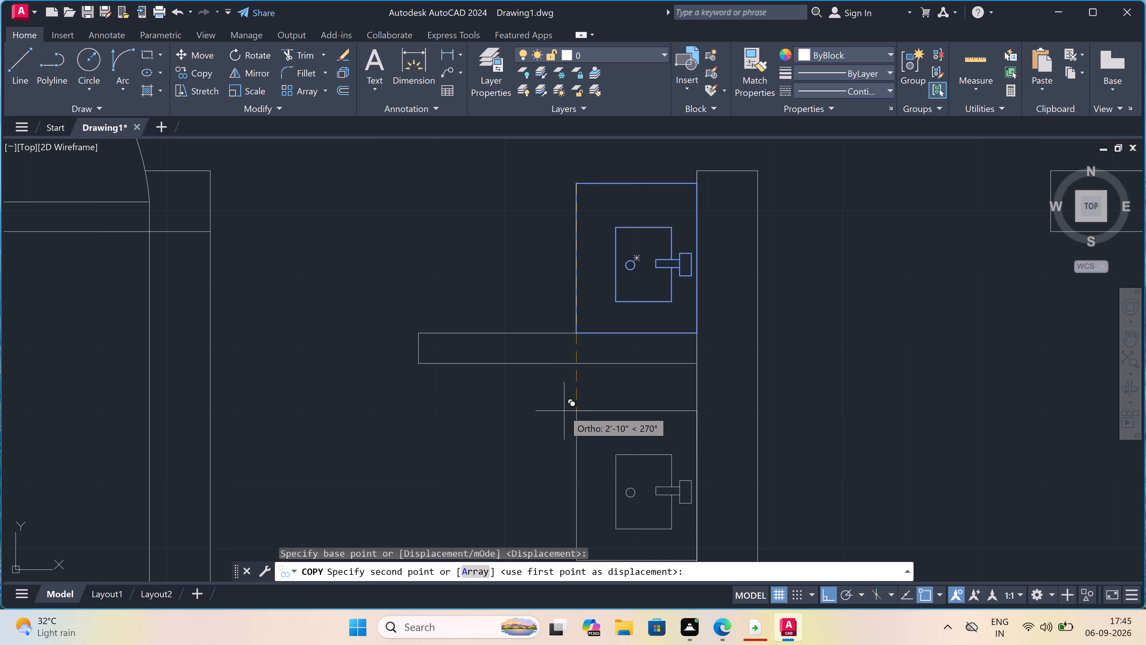
{"action": "left_click", "coordinate": [580, 364]}
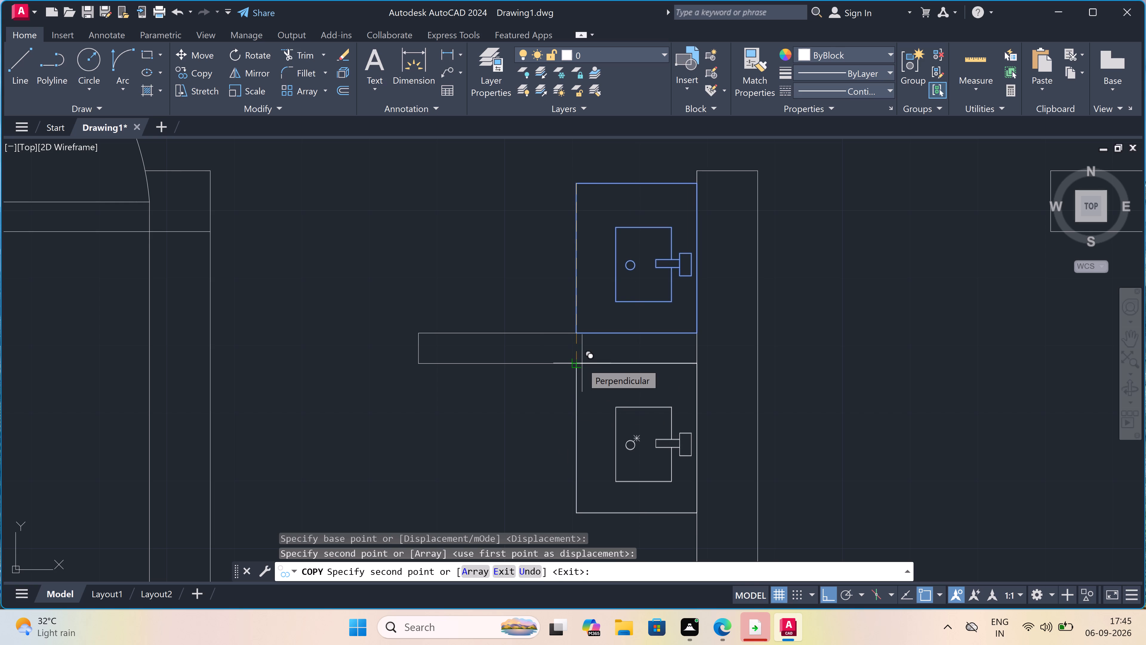
{"action": "key", "text": "Escape"}
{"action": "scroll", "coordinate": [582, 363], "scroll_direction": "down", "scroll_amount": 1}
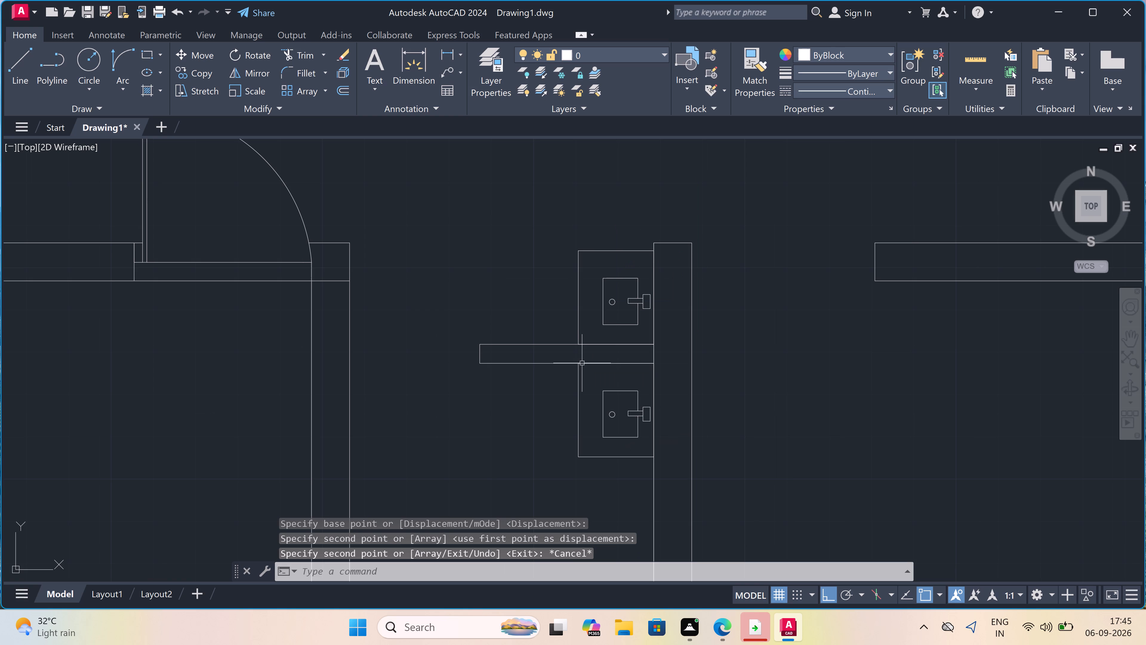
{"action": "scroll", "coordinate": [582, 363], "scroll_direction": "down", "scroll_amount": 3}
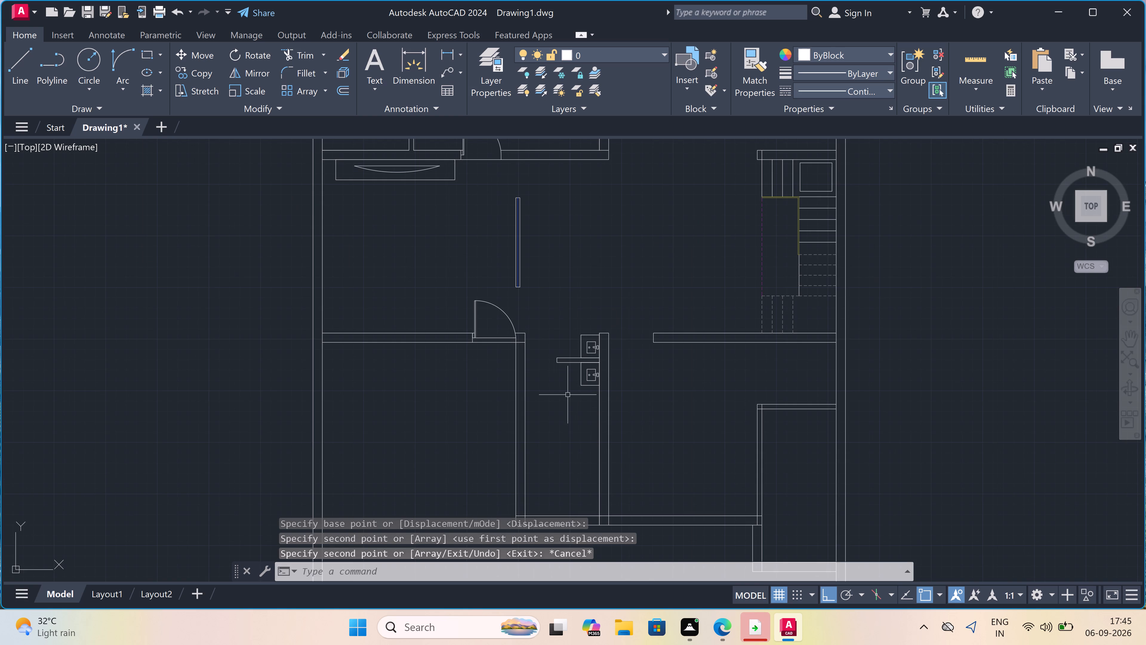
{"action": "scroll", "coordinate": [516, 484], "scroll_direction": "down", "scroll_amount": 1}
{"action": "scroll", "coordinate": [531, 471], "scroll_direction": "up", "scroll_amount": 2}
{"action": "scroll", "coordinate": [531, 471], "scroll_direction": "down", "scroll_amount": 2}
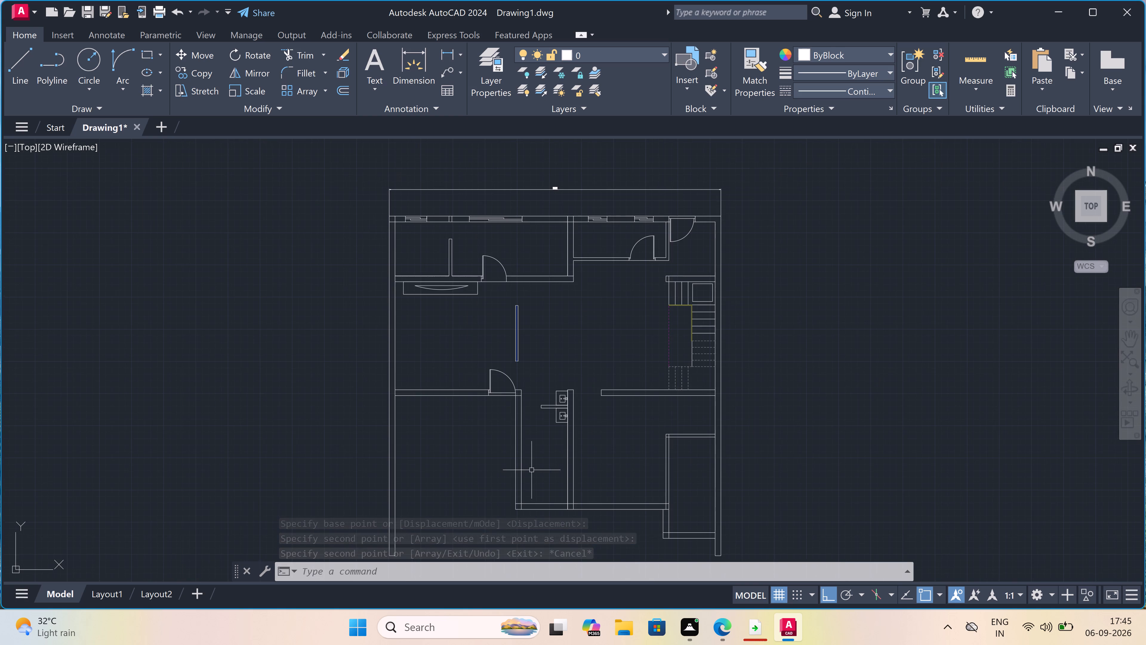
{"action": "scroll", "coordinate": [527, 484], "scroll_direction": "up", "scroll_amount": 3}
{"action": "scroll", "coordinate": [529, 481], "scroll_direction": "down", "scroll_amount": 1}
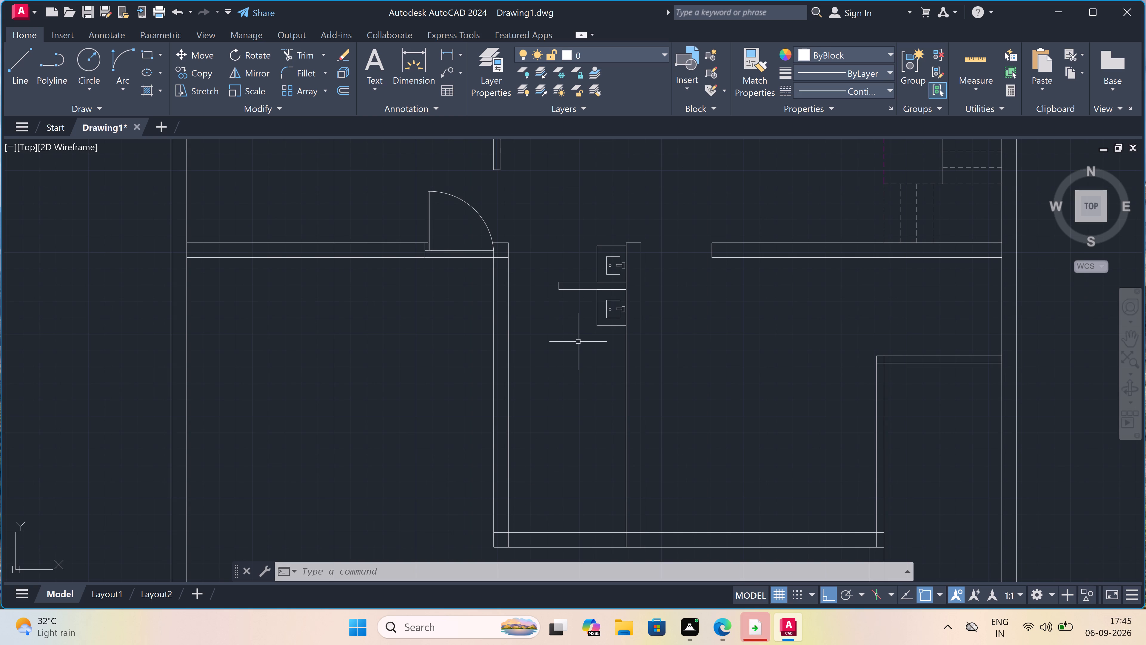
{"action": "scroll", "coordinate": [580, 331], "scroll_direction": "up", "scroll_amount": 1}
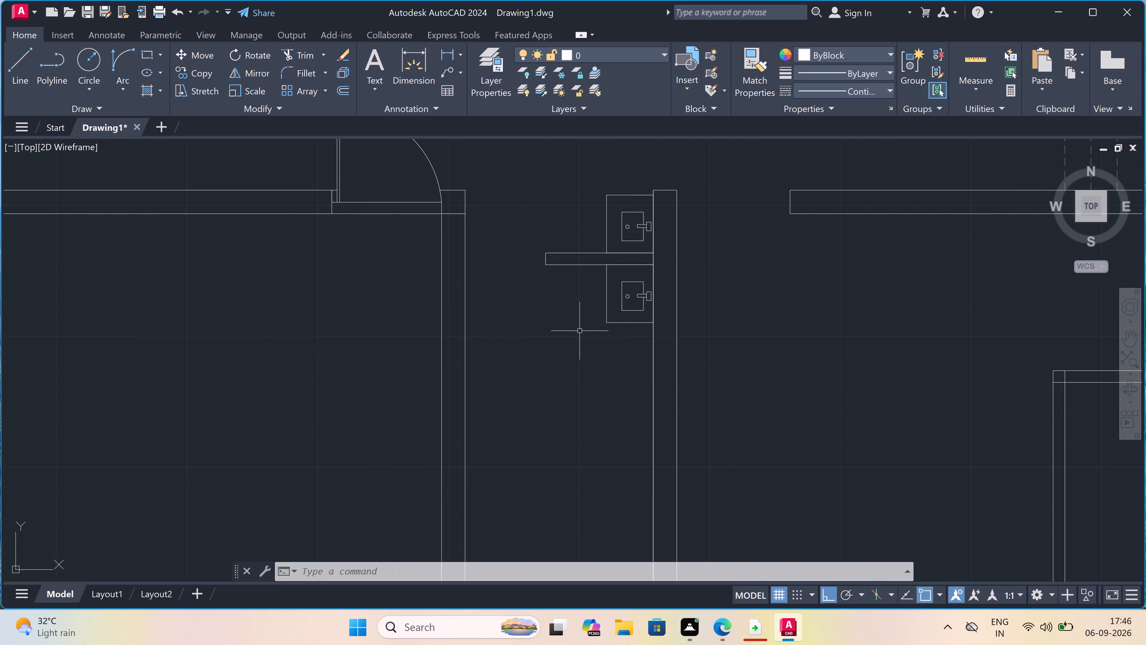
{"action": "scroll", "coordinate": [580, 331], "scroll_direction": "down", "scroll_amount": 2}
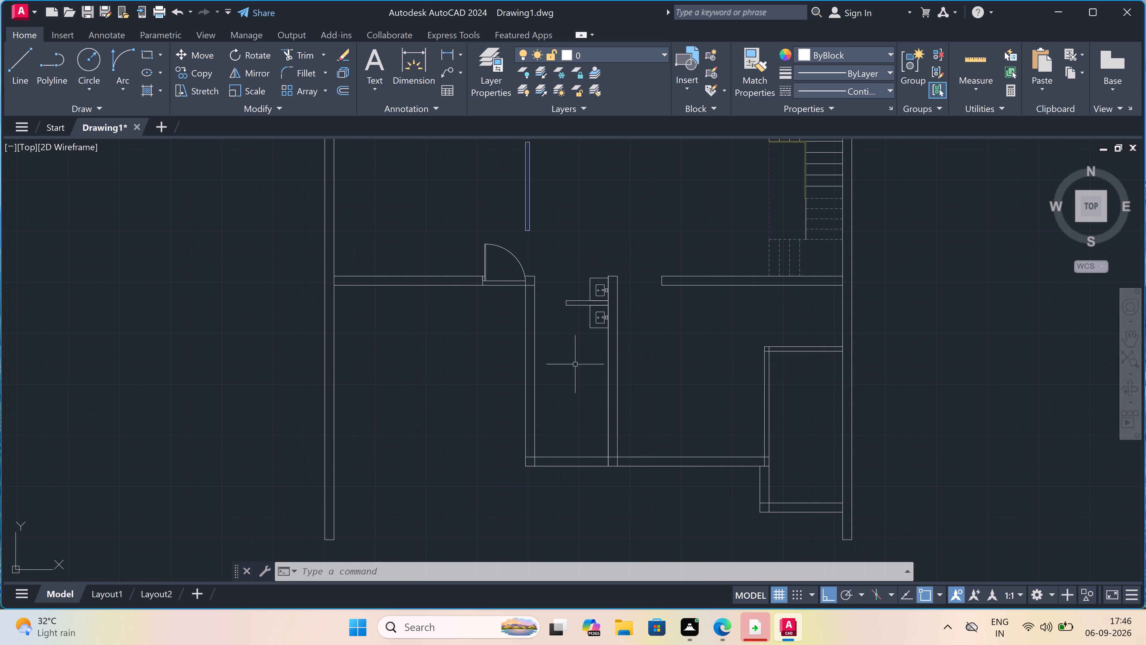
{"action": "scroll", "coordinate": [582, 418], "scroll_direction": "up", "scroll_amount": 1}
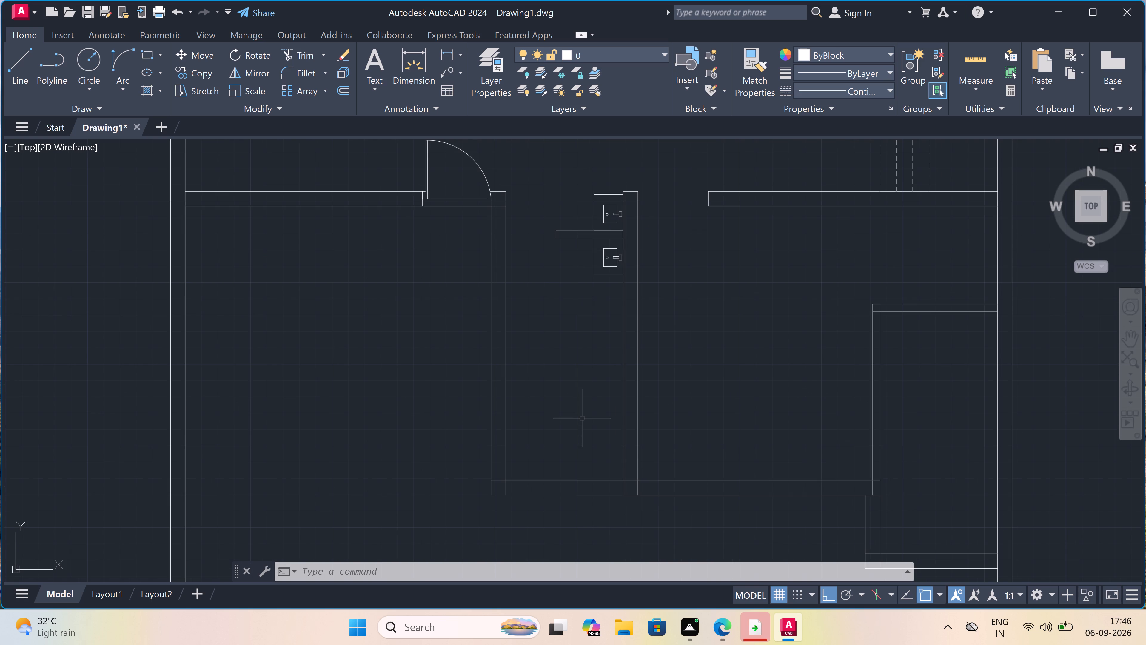
Make line 1 the current layer.
{"action": "left_click", "coordinate": [634, 48]}
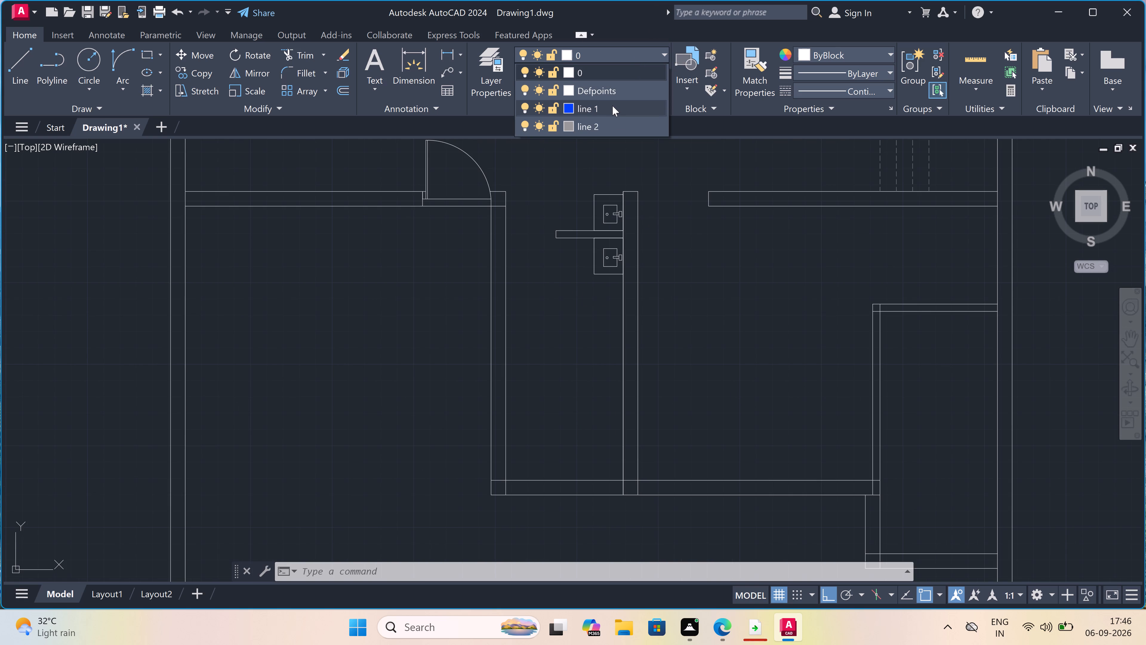
{"action": "left_click", "coordinate": [615, 107]}
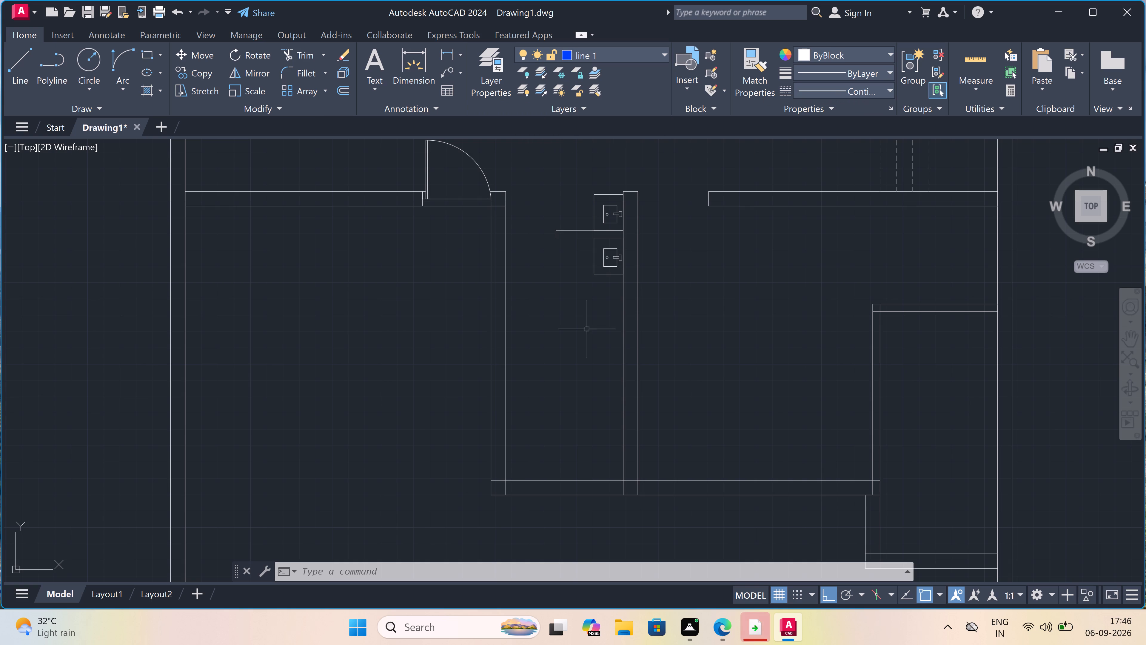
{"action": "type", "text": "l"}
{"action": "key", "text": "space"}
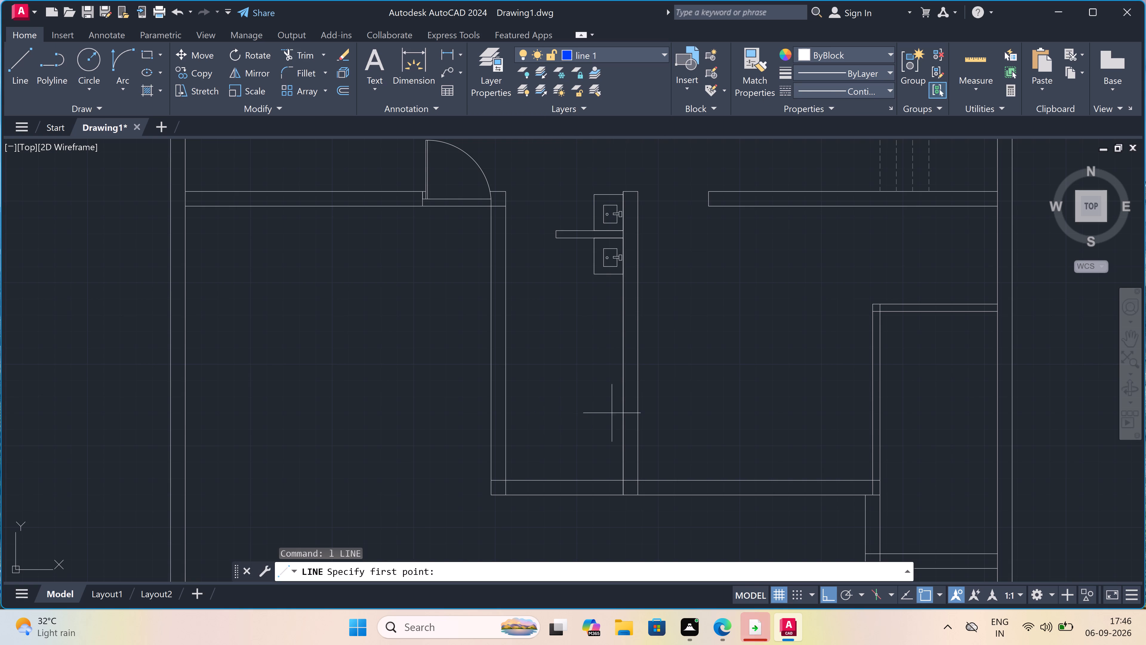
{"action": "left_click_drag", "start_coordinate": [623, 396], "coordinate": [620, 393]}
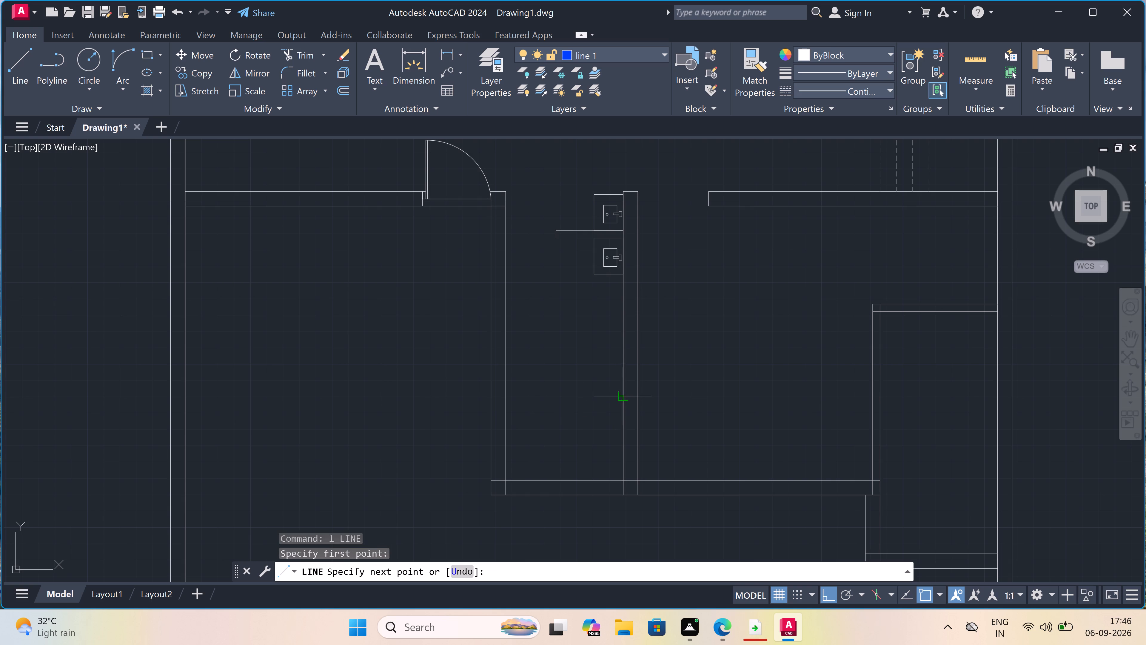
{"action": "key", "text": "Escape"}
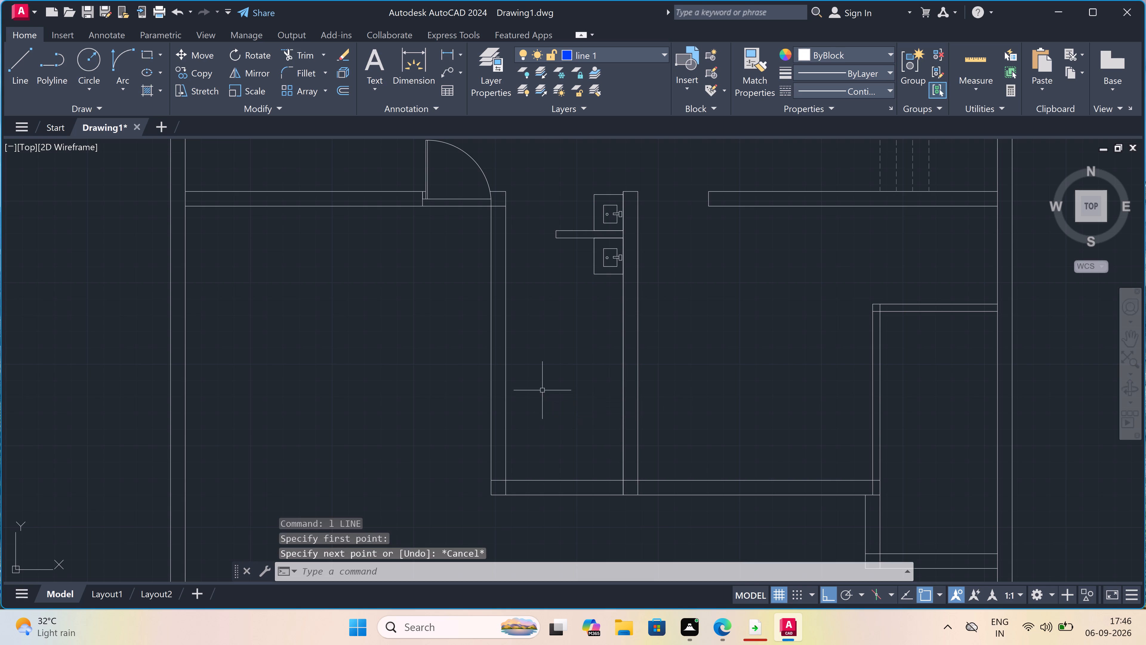
With the object colour set to ByLayer, draw a 2" thick panel about 4' long, westward from the basin wall, south of the basins.
{"action": "left_click", "coordinate": [817, 53]}
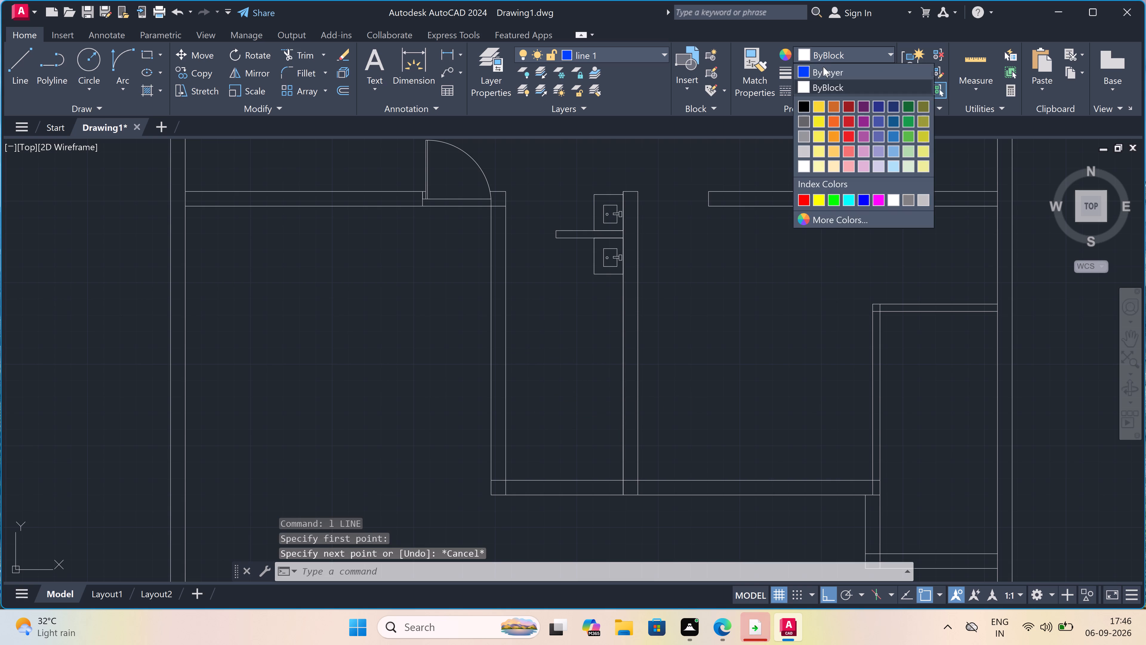
{"action": "left_click", "coordinate": [823, 68]}
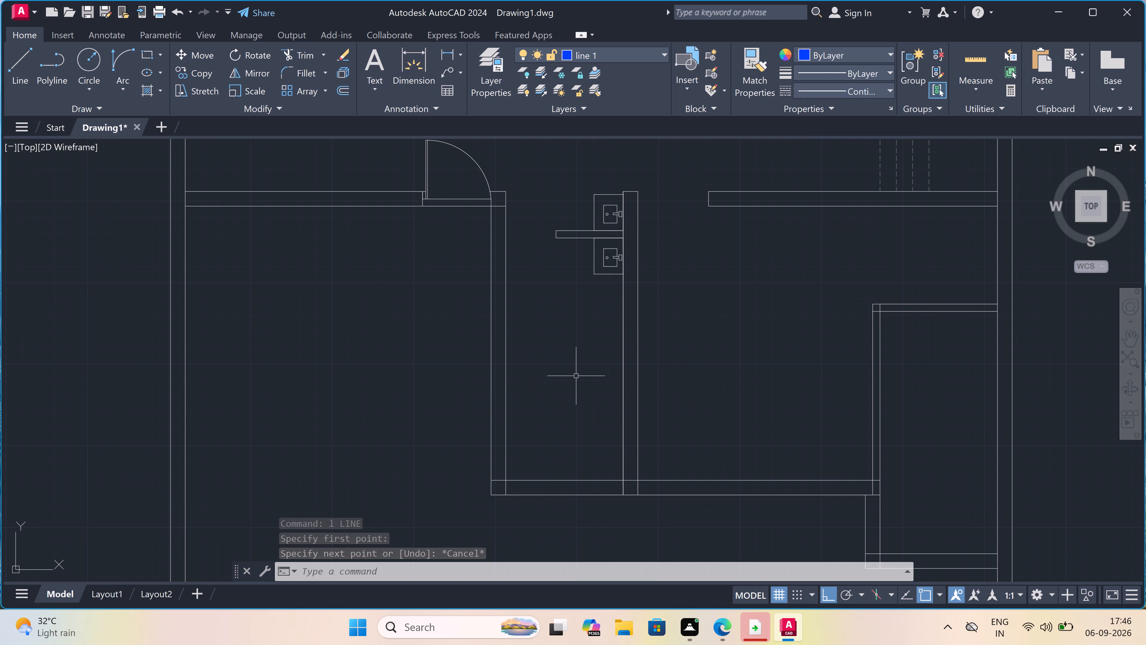
{"action": "type", "text": "l"}
{"action": "key", "text": "space"}
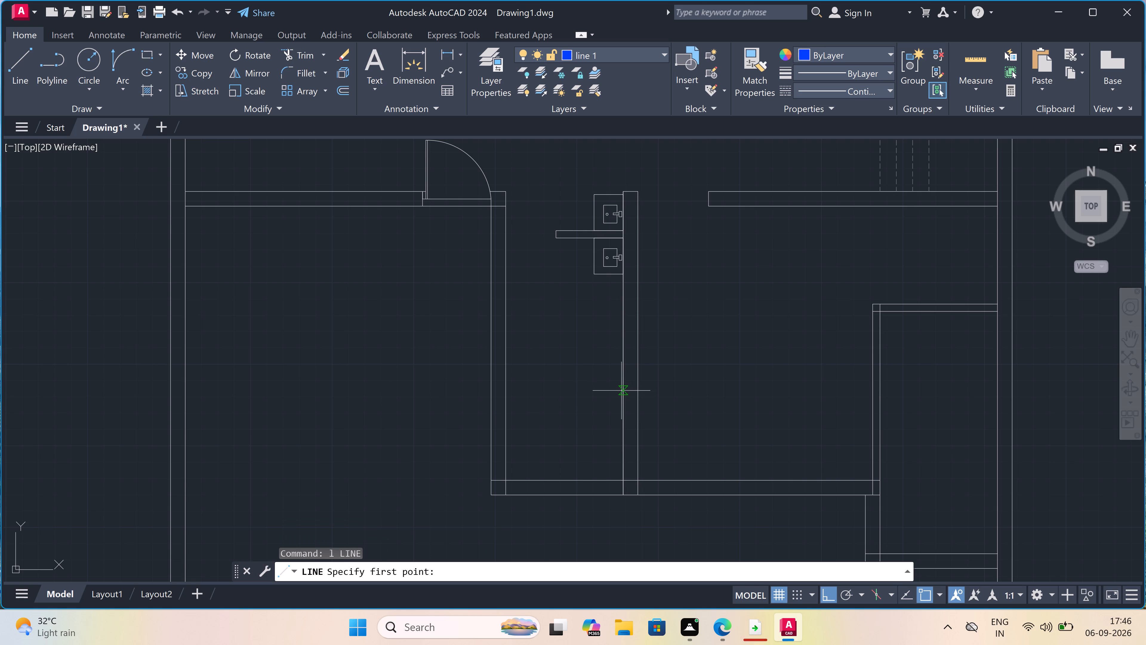
{"action": "left_click", "coordinate": [624, 391]}
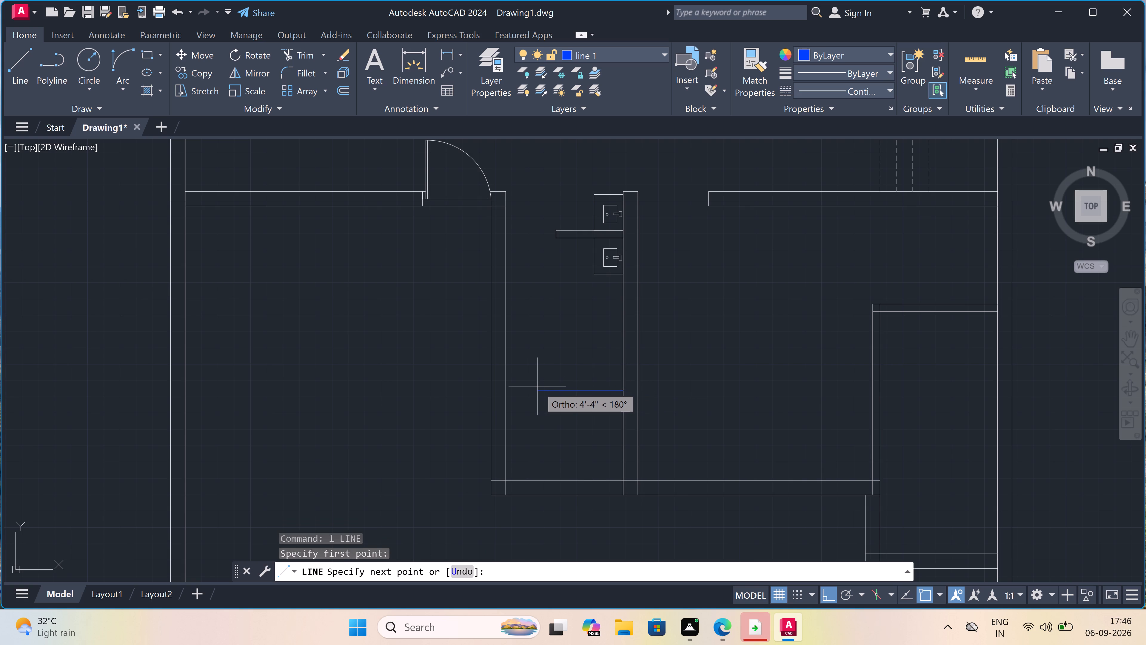
{"action": "left_click", "coordinate": [545, 391]}
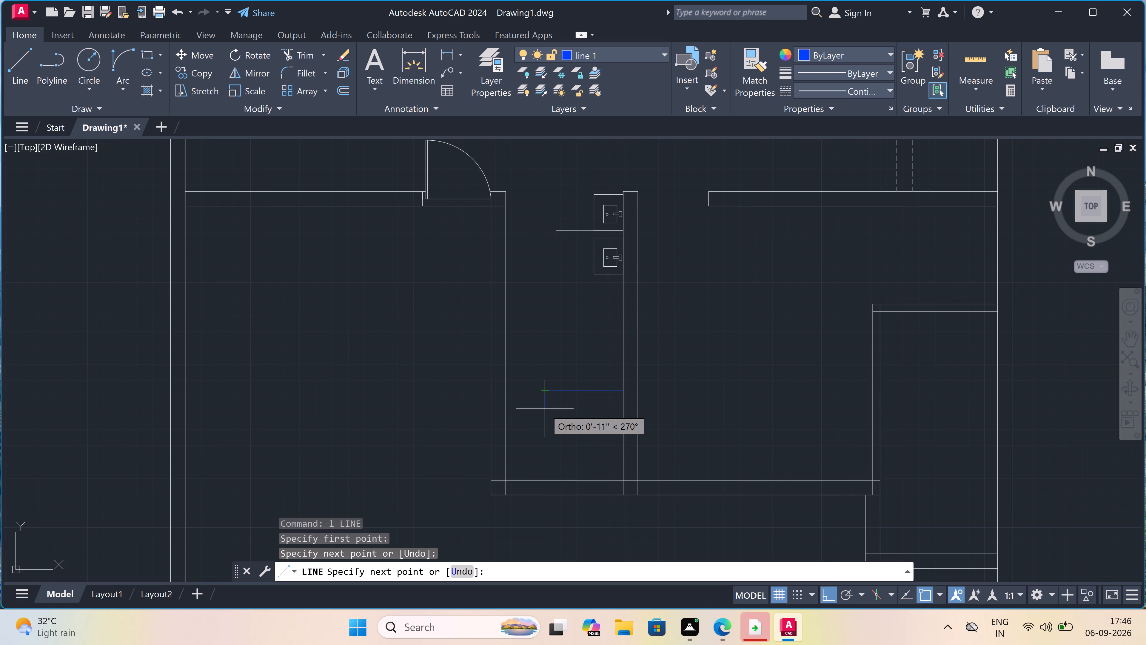
{"action": "type", "text": "2\""}
{"action": "key", "text": "space"}
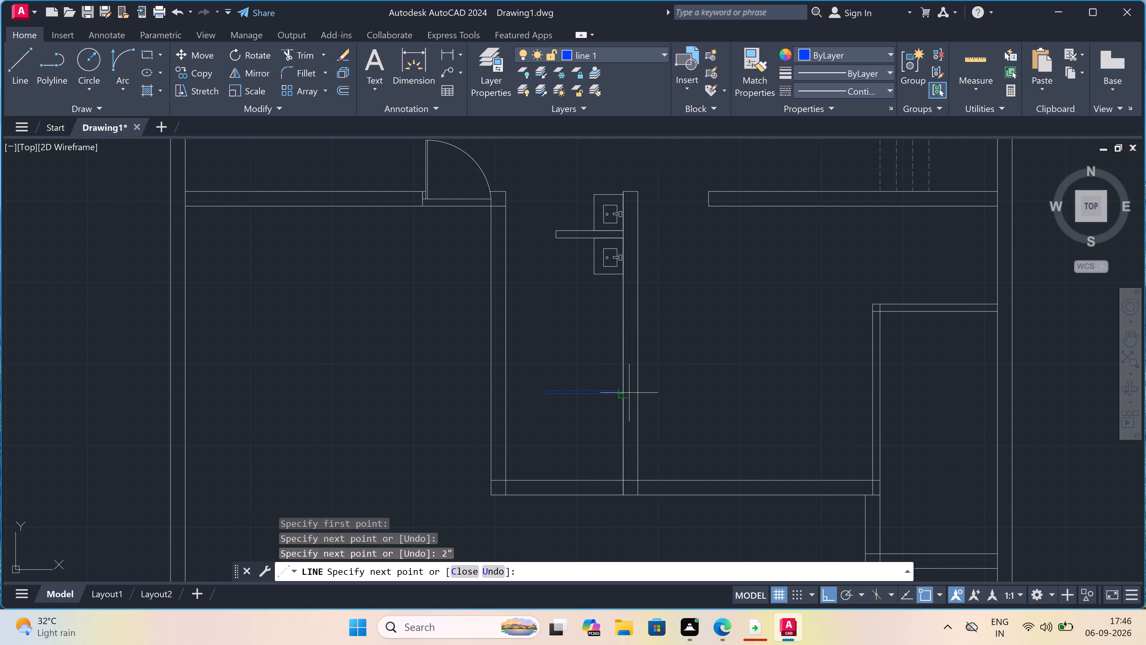
{"action": "scroll", "coordinate": [629, 392], "scroll_direction": "up", "scroll_amount": 2}
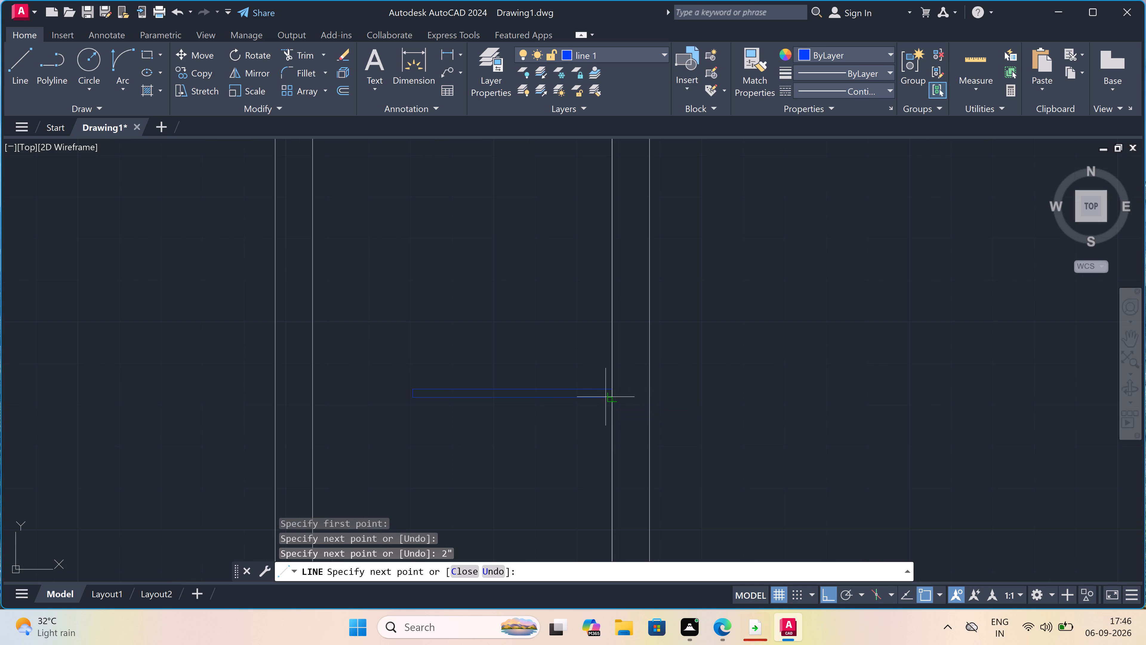
{"action": "left_click", "coordinate": [615, 394]}
{"action": "key", "text": "Escape"}
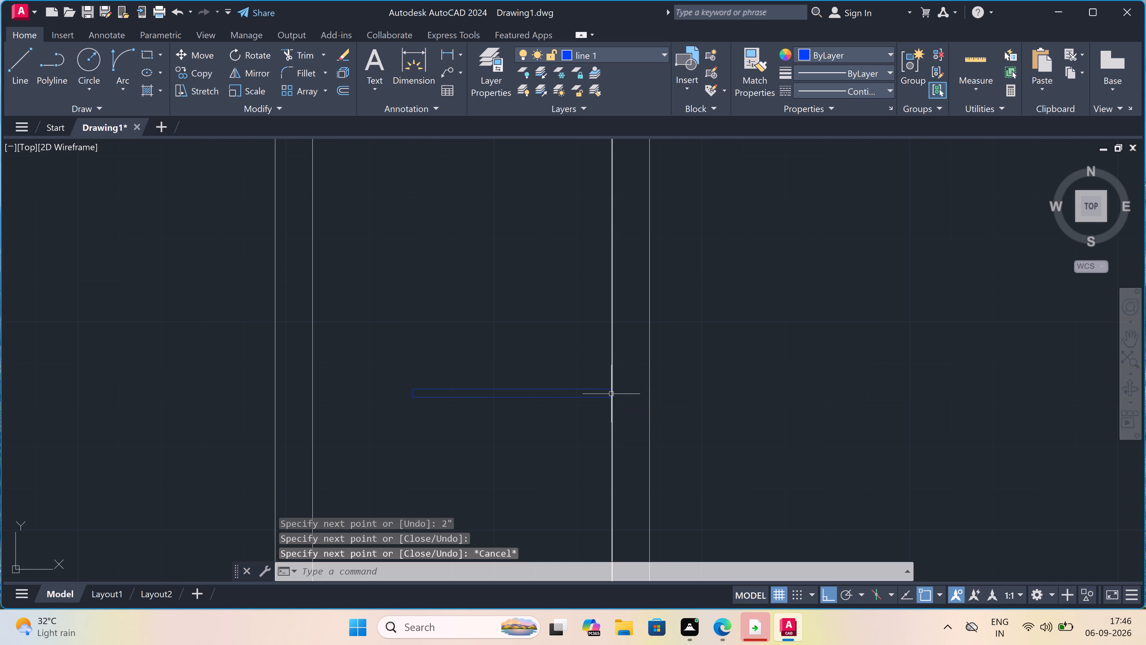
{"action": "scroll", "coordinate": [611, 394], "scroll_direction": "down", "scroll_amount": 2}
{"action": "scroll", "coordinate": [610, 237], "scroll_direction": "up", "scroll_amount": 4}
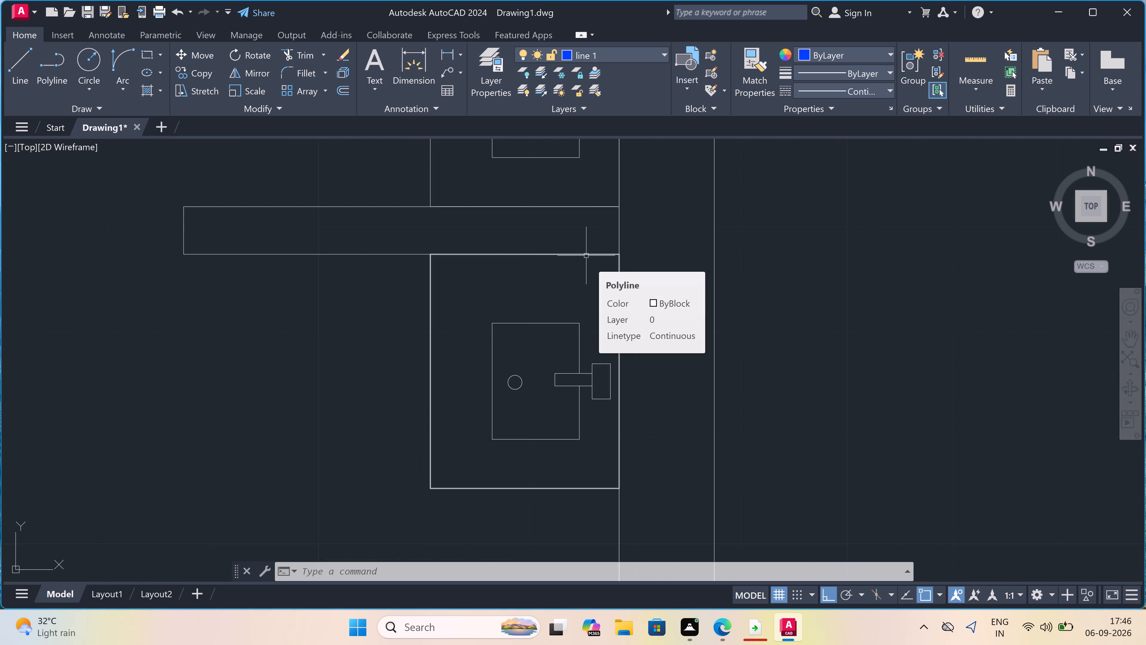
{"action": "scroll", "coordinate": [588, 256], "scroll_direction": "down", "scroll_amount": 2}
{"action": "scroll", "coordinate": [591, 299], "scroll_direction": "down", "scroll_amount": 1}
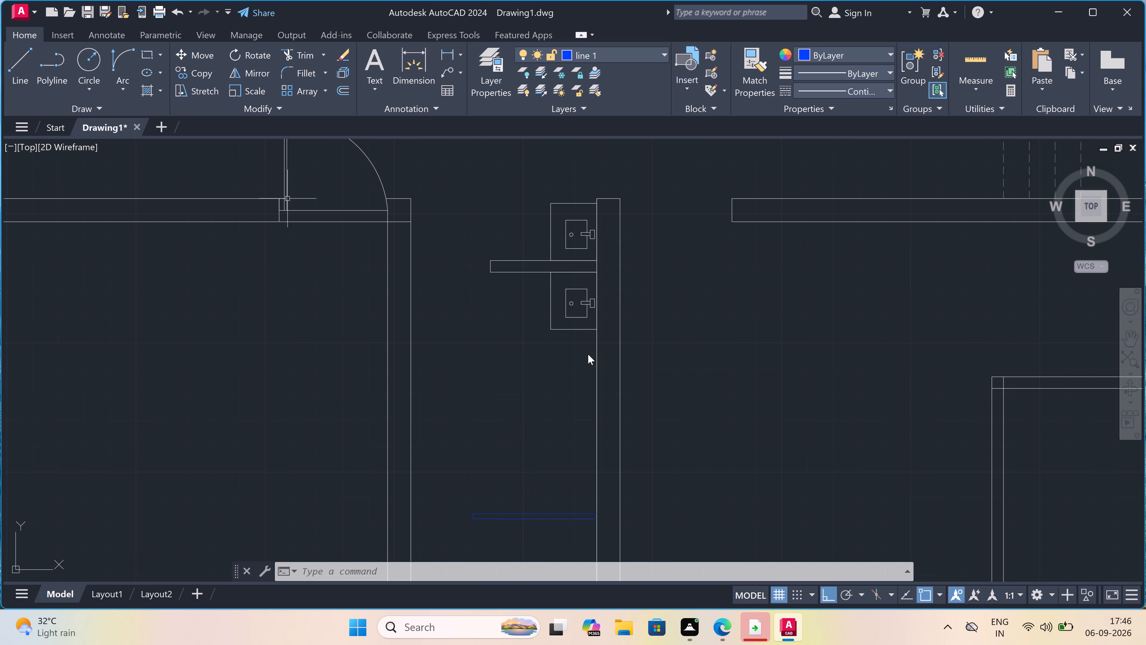
Open the recent drawing 04-09-26 PLAN 2.dwg.
{"action": "left_click", "coordinate": [20, 7]}
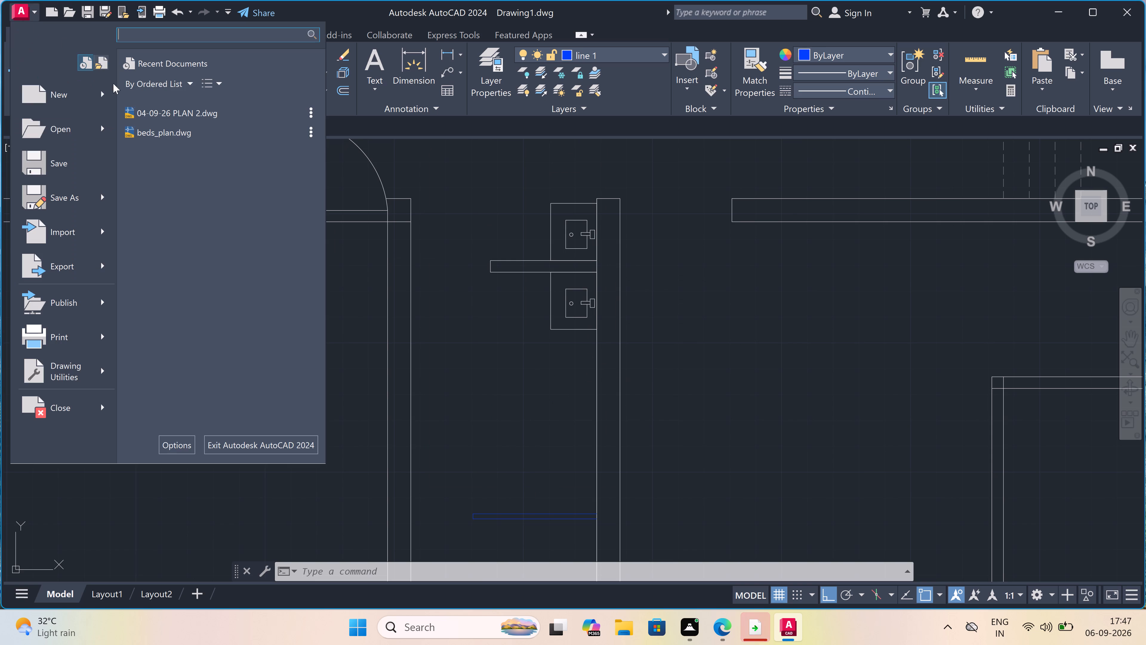
{"action": "left_click", "coordinate": [190, 106]}
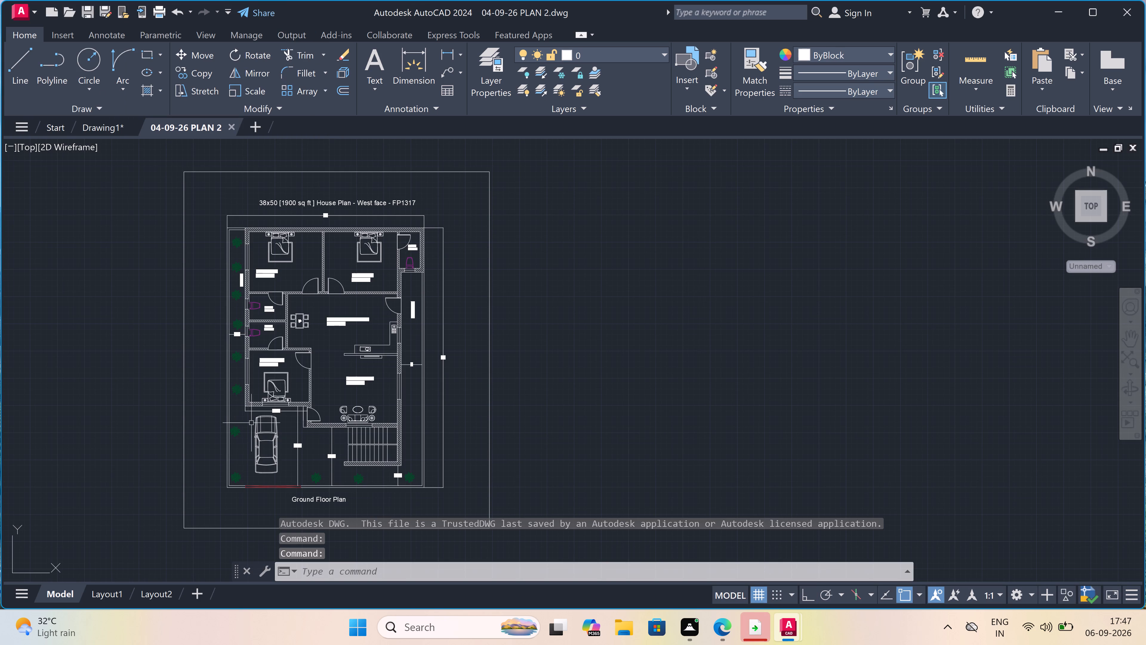
{"action": "scroll", "coordinate": [396, 271], "scroll_direction": "up", "scroll_amount": 3}
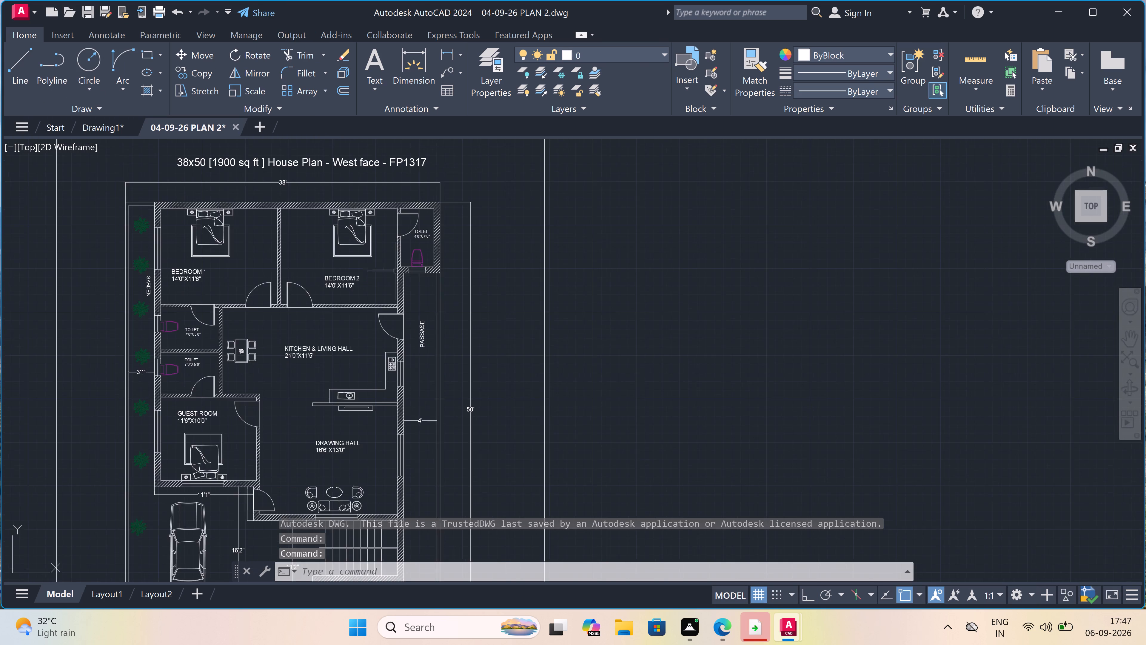
Copy the toilet fixture, with the wall line behind it, from the toilet beside Bedroom 2 to the clipboard.
{"action": "scroll", "coordinate": [396, 271], "scroll_direction": "up", "scroll_amount": 1}
{"action": "scroll", "coordinate": [506, 239], "scroll_direction": "up", "scroll_amount": 2}
{"action": "scroll", "coordinate": [495, 186], "scroll_direction": "down", "scroll_amount": 2}
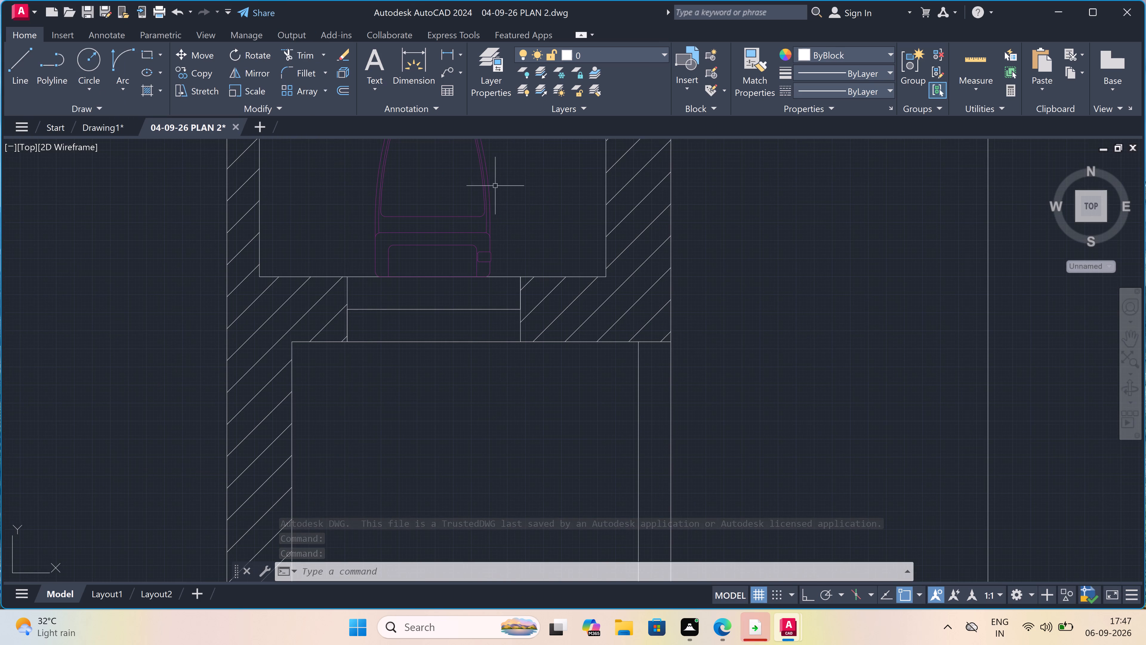
{"action": "left_click_drag", "start_coordinate": [503, 139], "coordinate": [503, 145]}
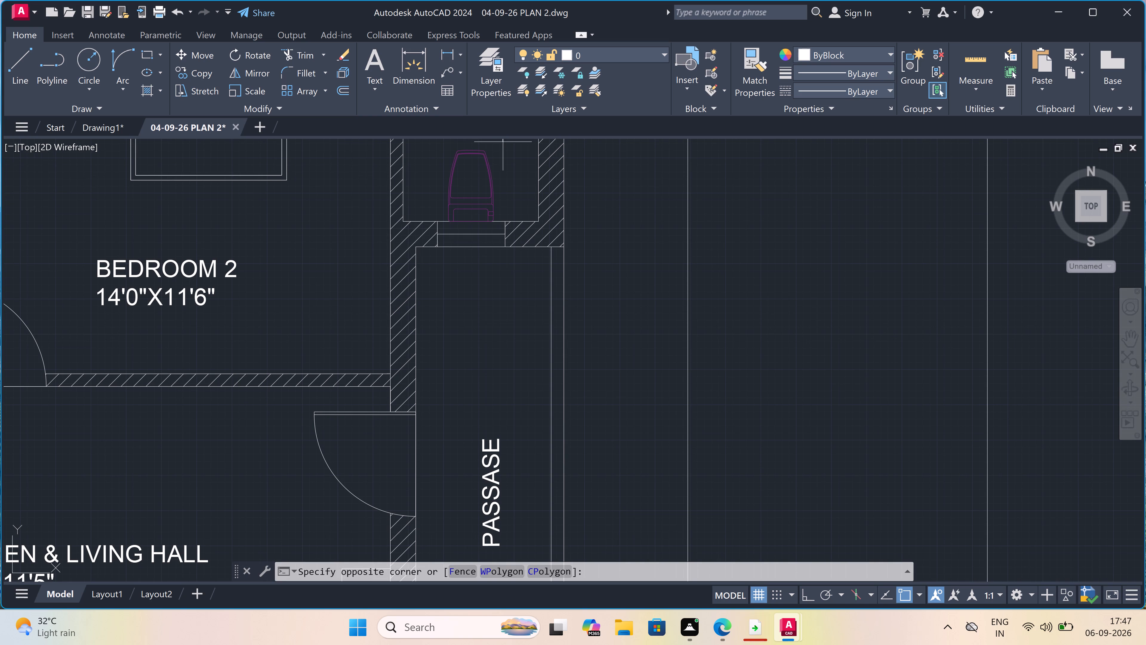
{"action": "left_click", "coordinate": [448, 219]}
{"action": "scroll", "coordinate": [464, 225], "scroll_direction": "up", "scroll_amount": 1}
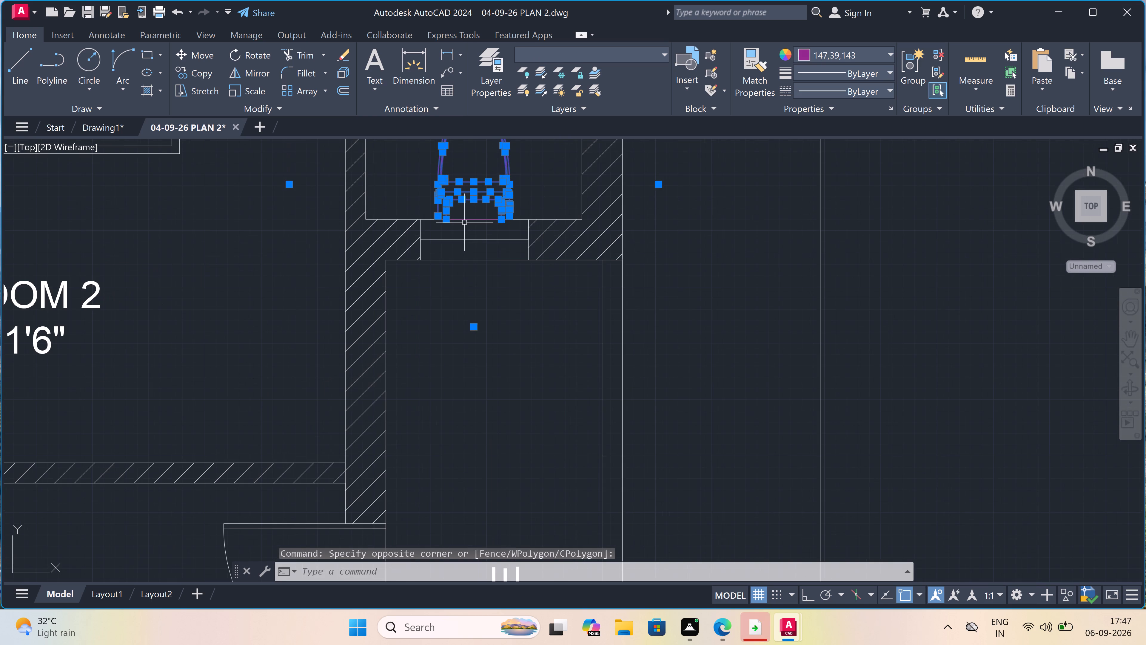
{"action": "left_click", "coordinate": [466, 220]}
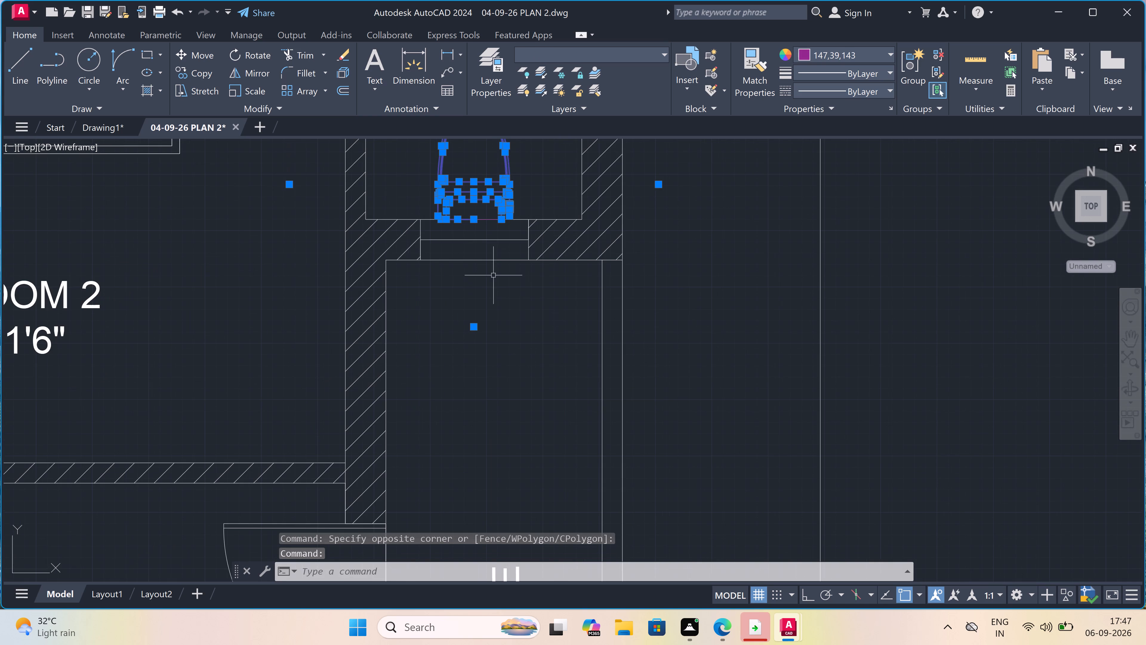
{"action": "double_click", "coordinate": [488, 217]}
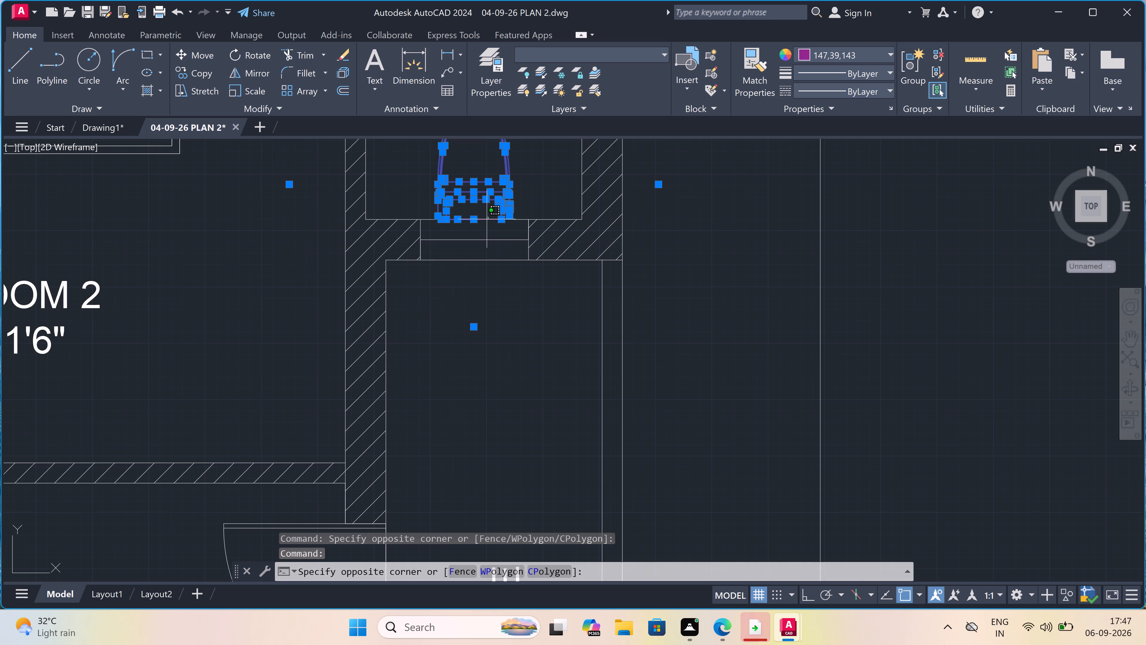
{"action": "left_click", "coordinate": [480, 227]}
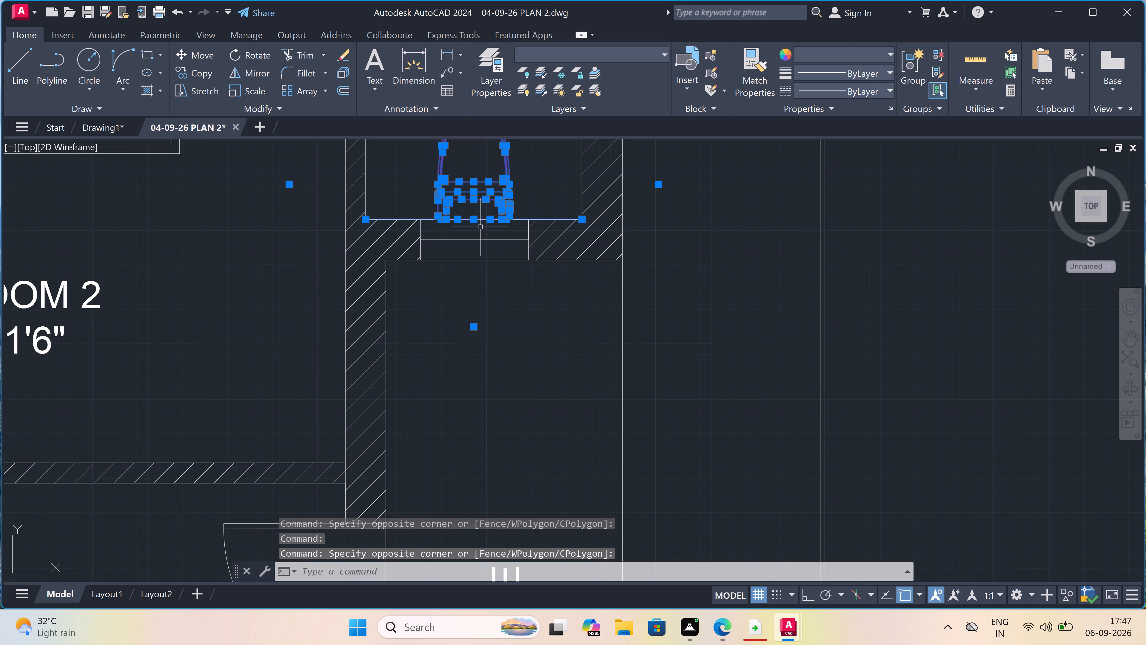
{"action": "key", "text": "ctrl+c"}
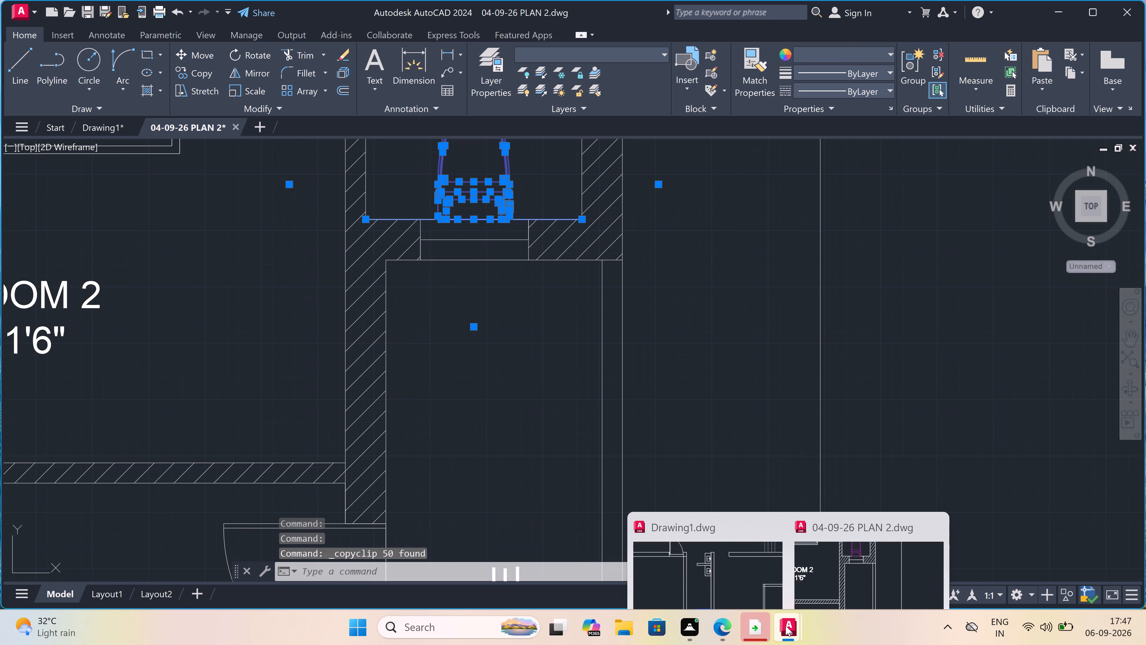
Switch to Drawing1.dwg and paste the toilet fixture in the open room east of the basin wall.
{"action": "left_click", "coordinate": [700, 535]}
{"action": "key", "text": "ctrl+v"}
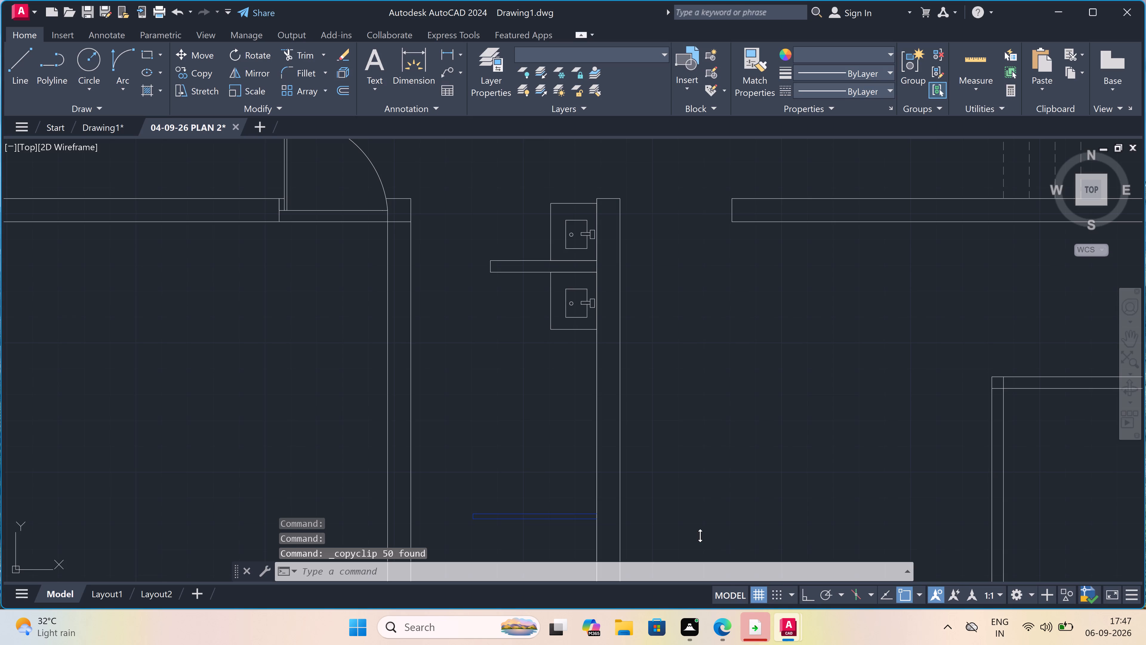
{"action": "scroll", "coordinate": [697, 452], "scroll_direction": "down", "scroll_amount": 1}
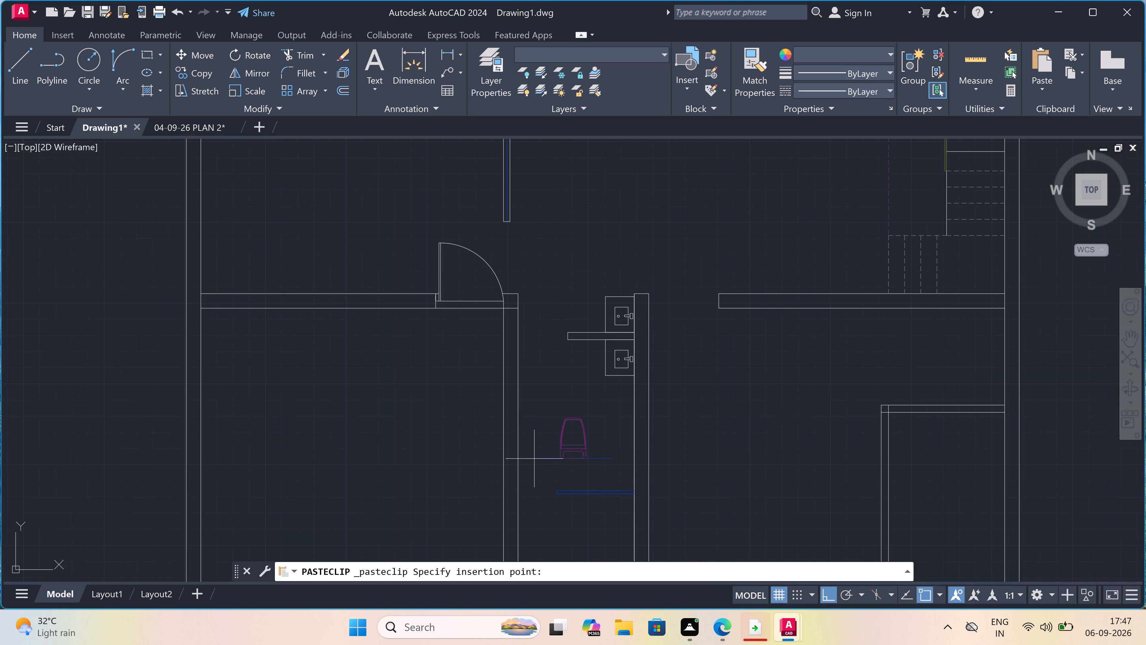
{"action": "left_click", "coordinate": [740, 437]}
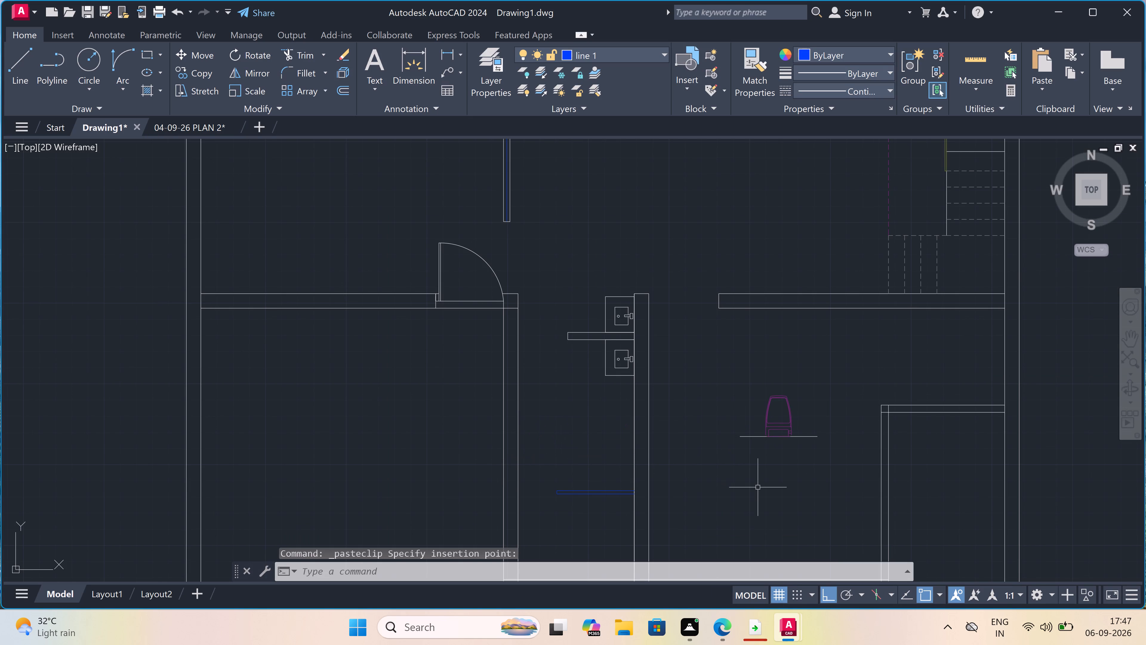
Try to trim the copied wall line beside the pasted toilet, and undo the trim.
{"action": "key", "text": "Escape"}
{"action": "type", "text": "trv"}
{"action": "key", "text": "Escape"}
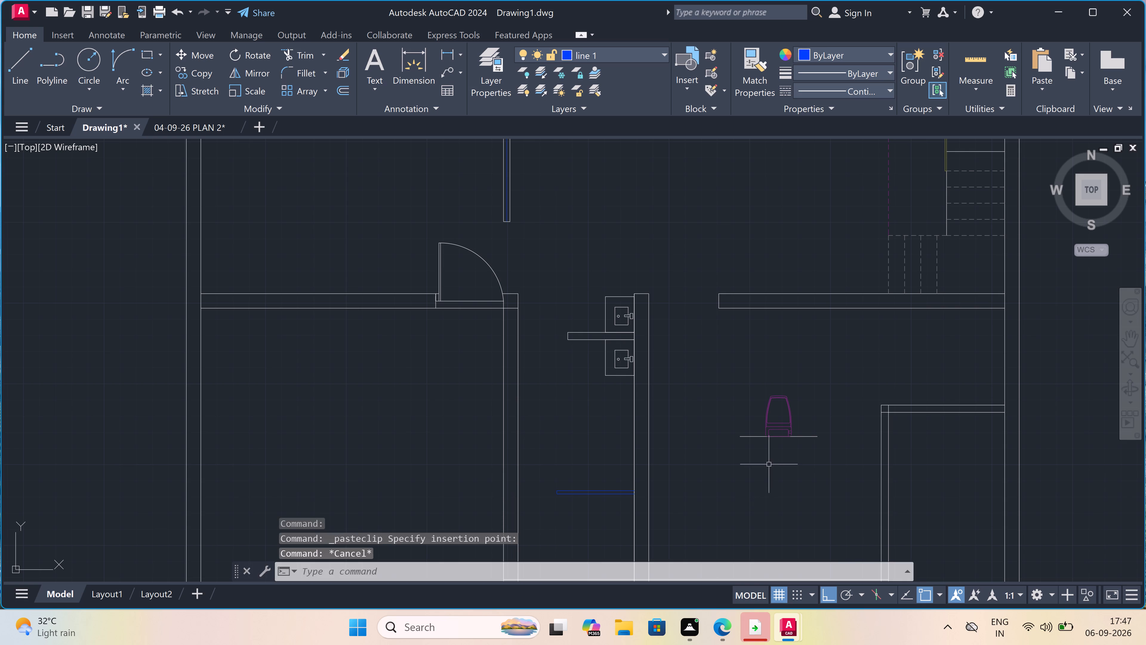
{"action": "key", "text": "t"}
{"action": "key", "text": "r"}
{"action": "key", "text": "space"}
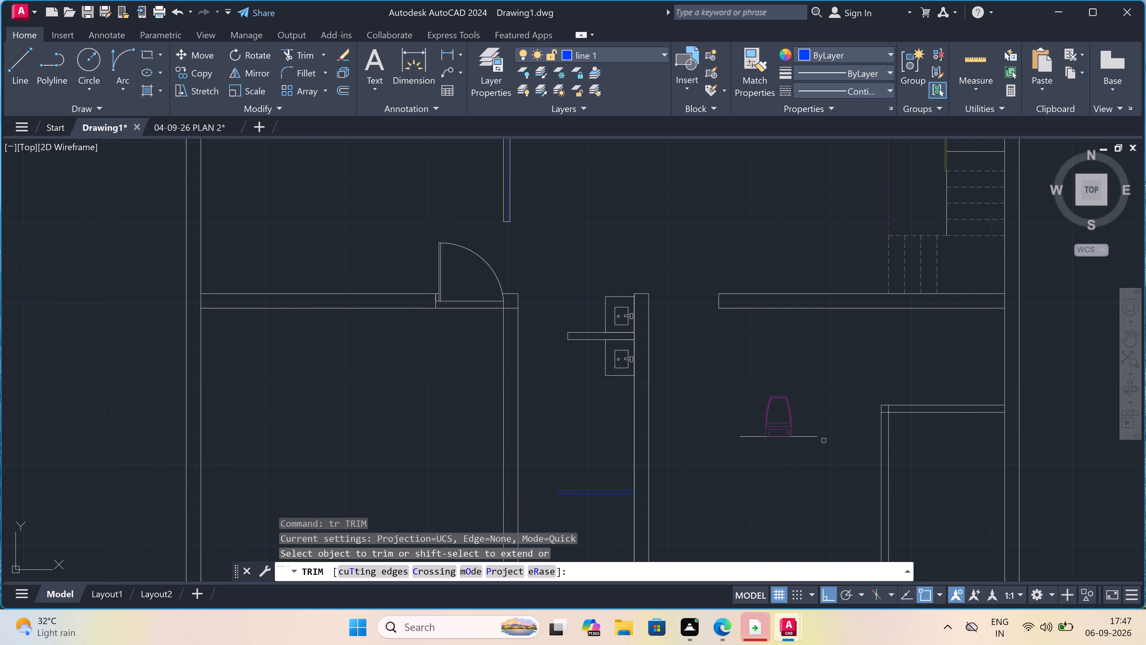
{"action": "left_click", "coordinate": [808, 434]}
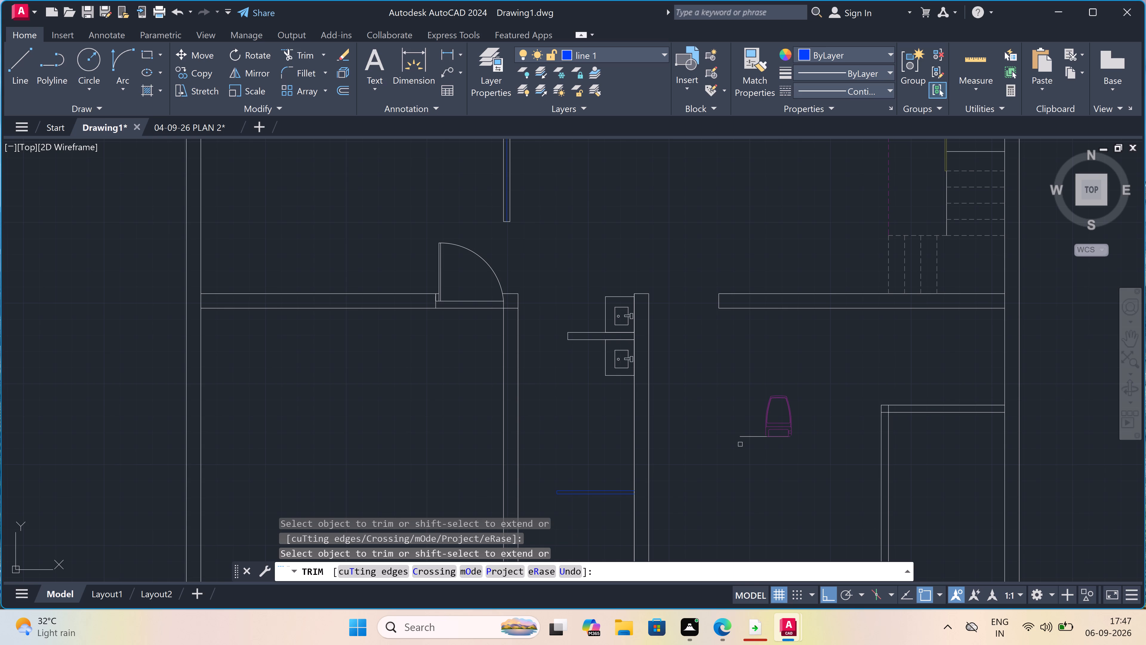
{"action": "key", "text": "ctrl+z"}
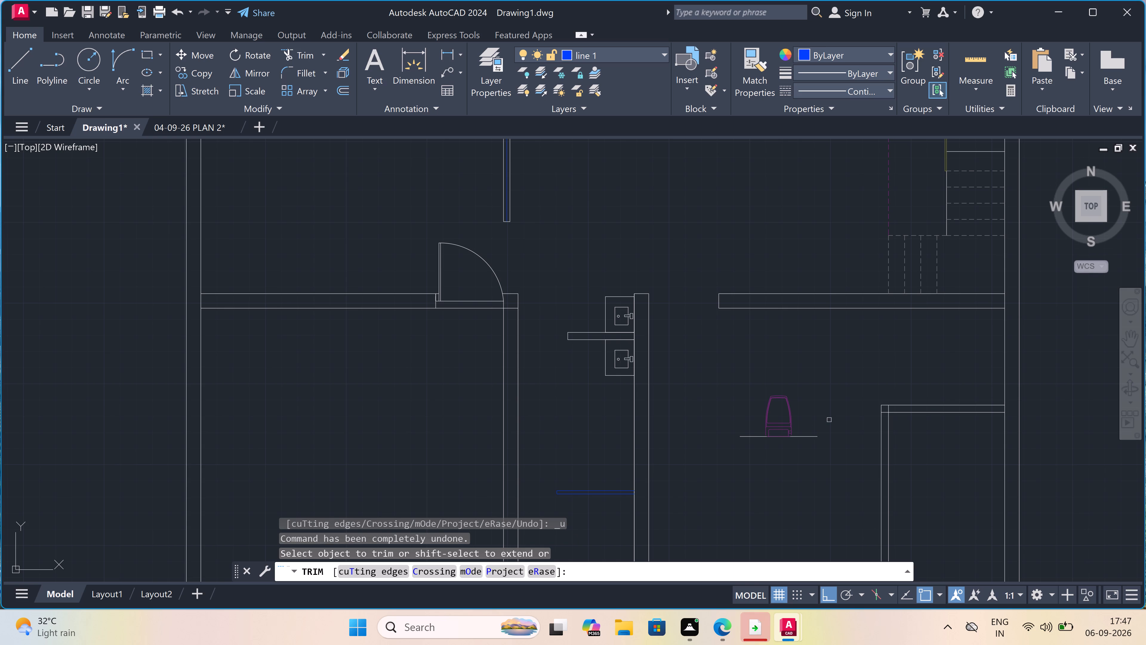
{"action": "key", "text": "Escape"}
Scale the pasted toilet and its wall line up slightly about a point near the bowl's centre.
{"action": "left_click_drag", "start_coordinate": [833, 399], "coordinate": [833, 404]}
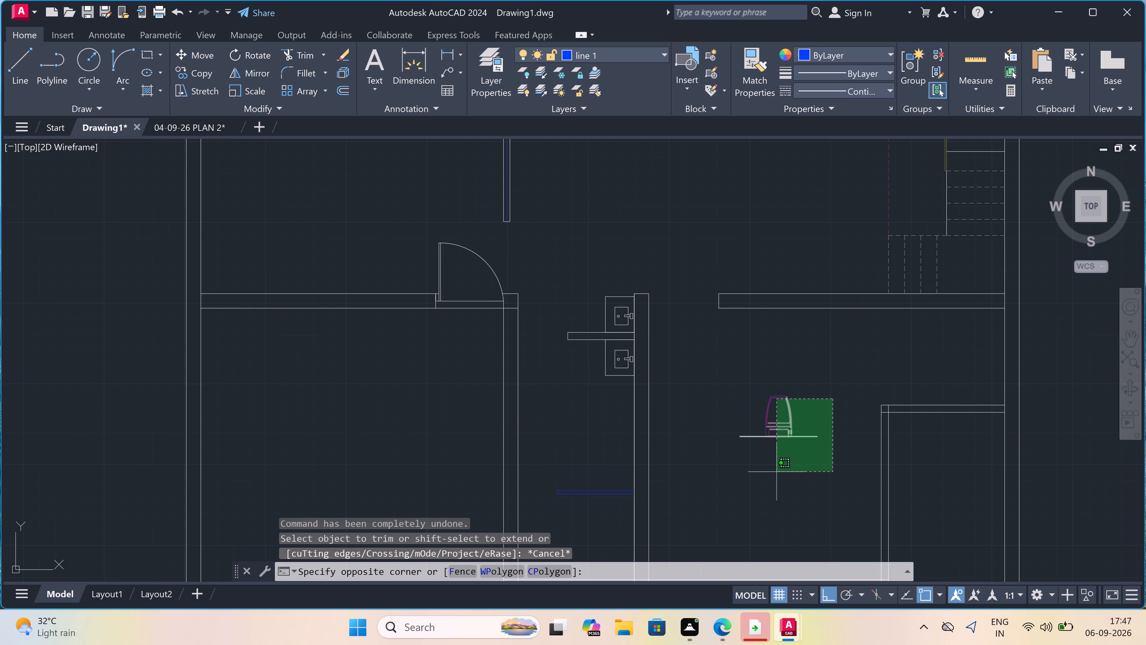
{"action": "left_click", "coordinate": [714, 474]}
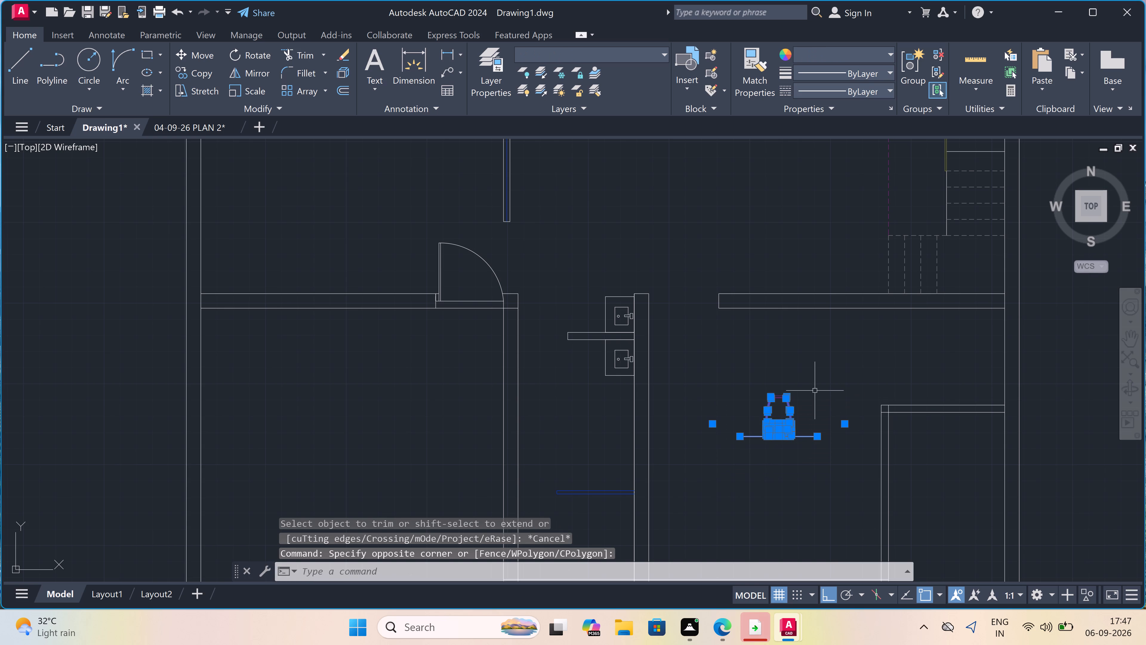
{"action": "left_click", "coordinate": [825, 373]}
{"action": "left_click", "coordinate": [716, 506]}
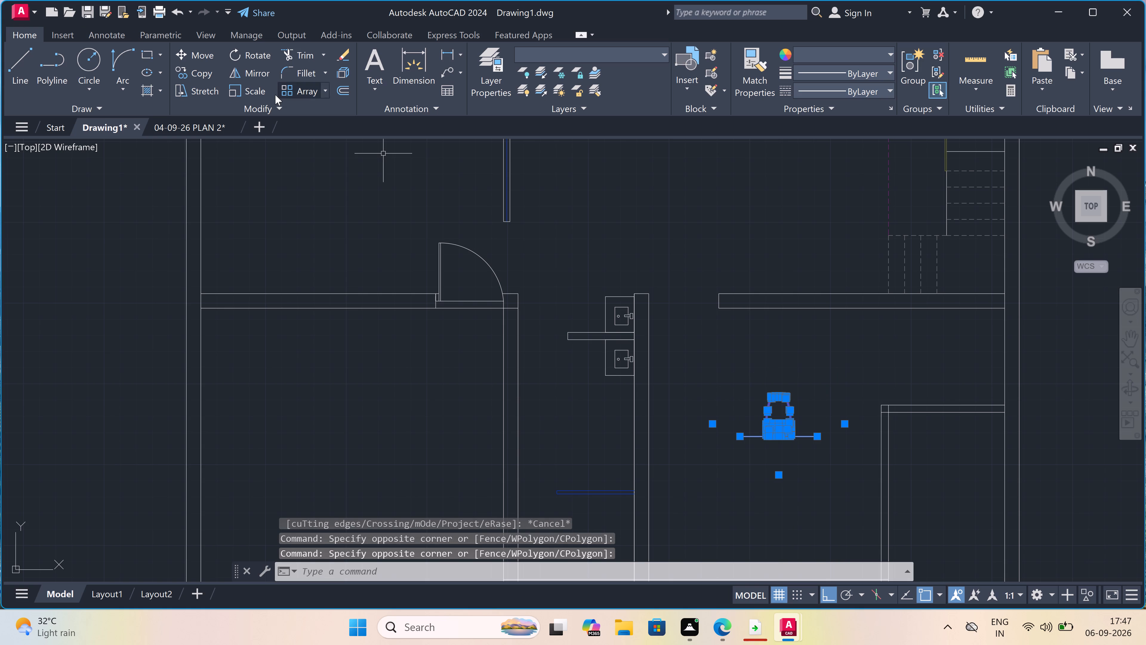
{"action": "left_click", "coordinate": [250, 89]}
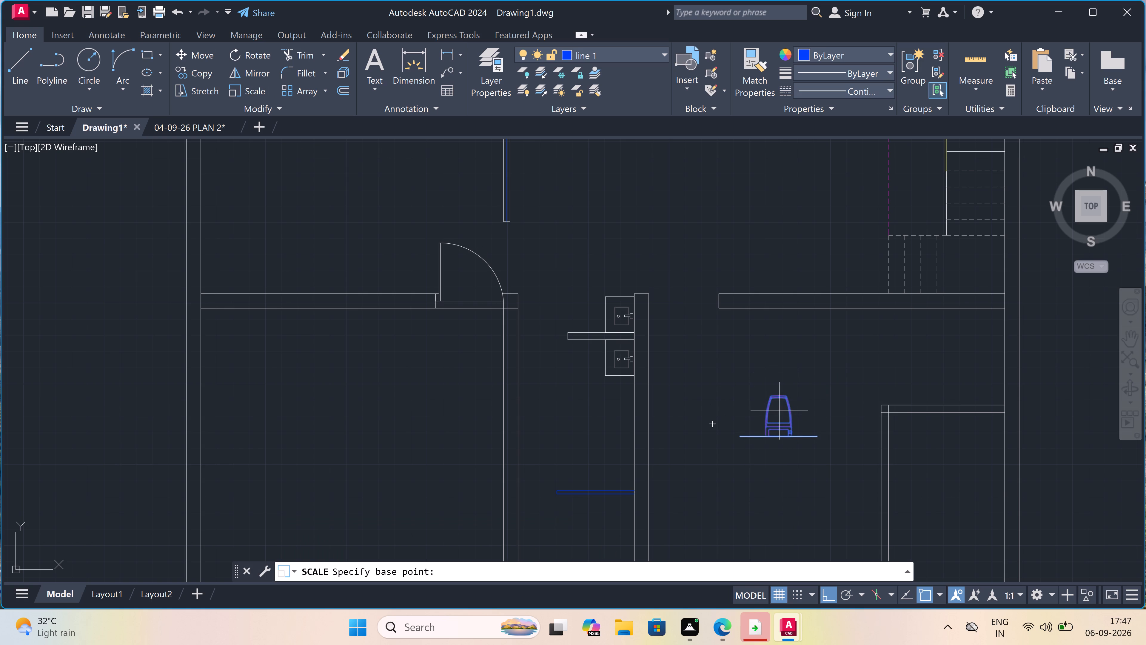
{"action": "left_click", "coordinate": [777, 412]}
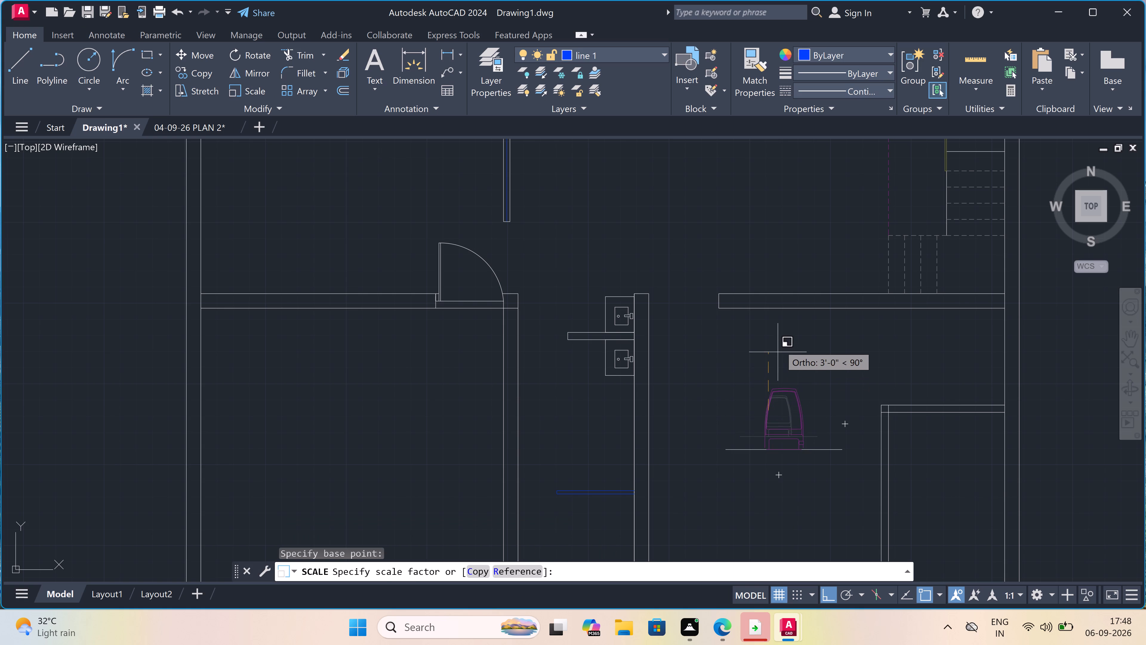
{"action": "left_click", "coordinate": [783, 360]}
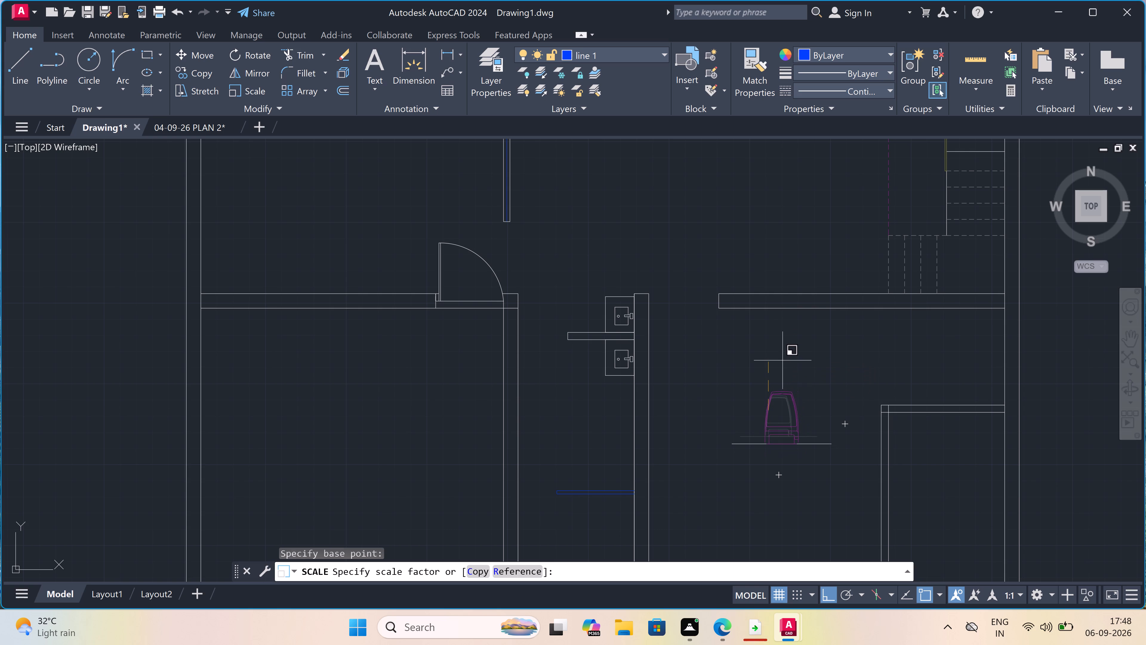
Rotate the toilet and its wall line 90° so the bowl faces west.
{"action": "left_click", "coordinate": [874, 371]}
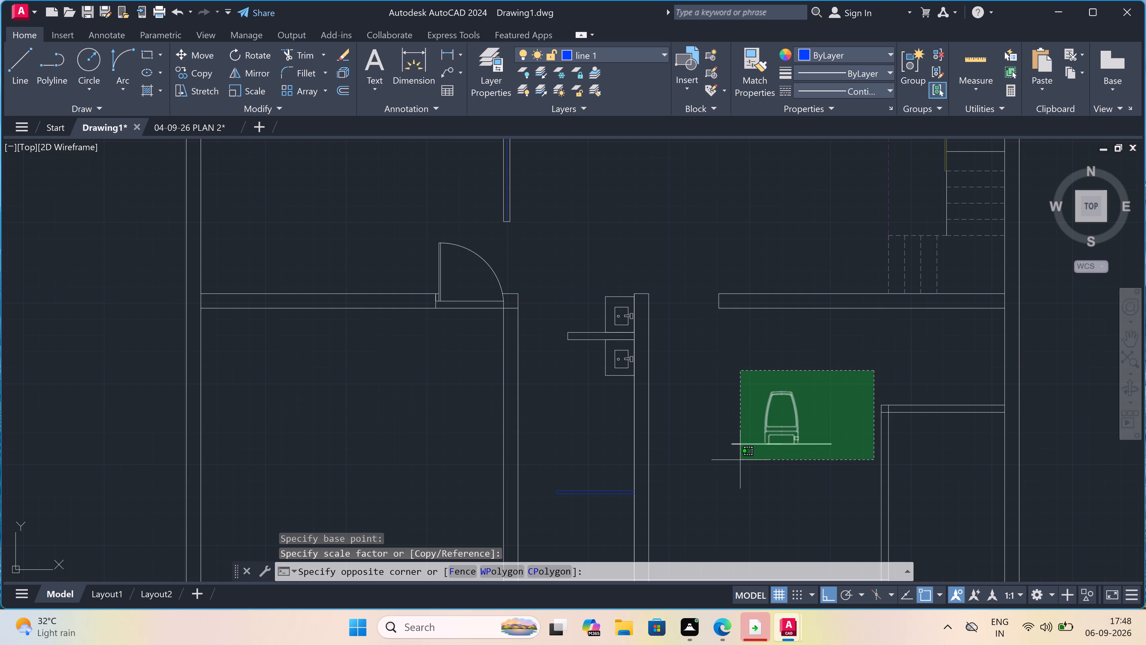
{"action": "double_click", "coordinate": [680, 479]}
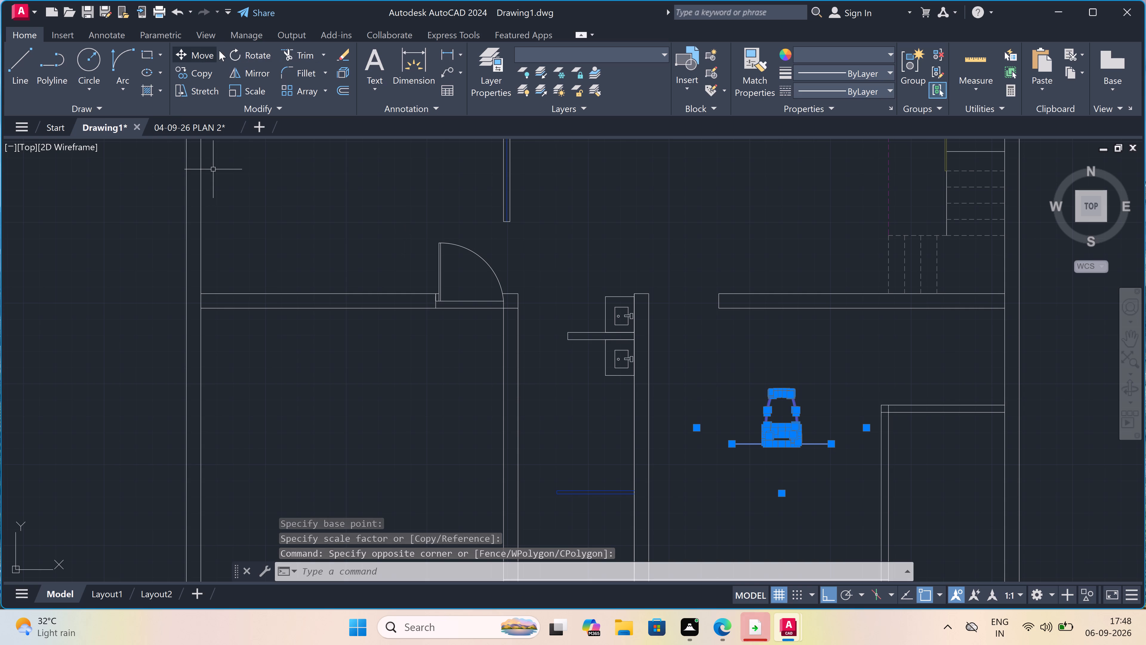
{"action": "left_click", "coordinate": [244, 50]}
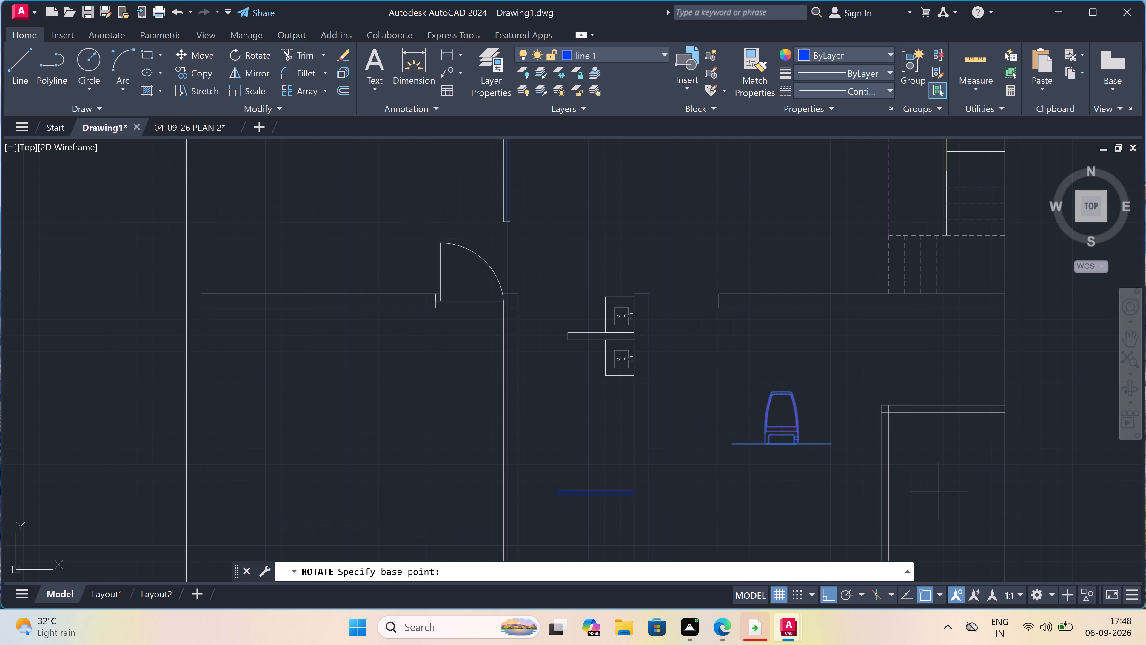
{"action": "left_click", "coordinate": [801, 442]}
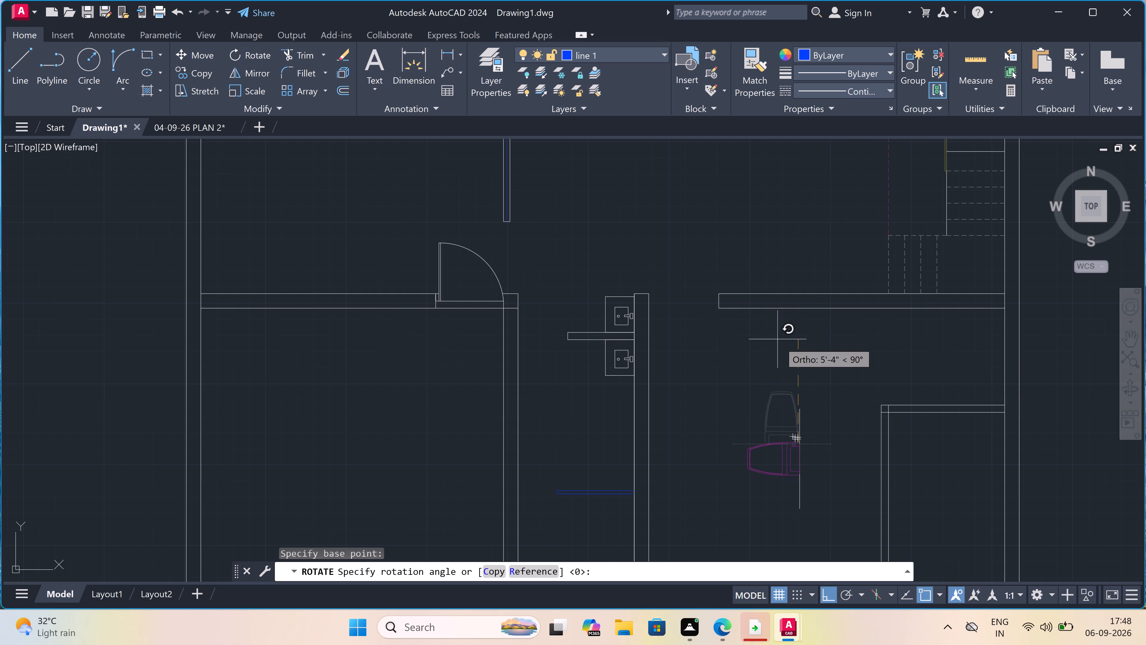
{"action": "left_click", "coordinate": [783, 349]}
With Ortho off, move the toilet against the west face of the basin wall, between the lower basin and the thin panel.
{"action": "left_click", "coordinate": [841, 384]}
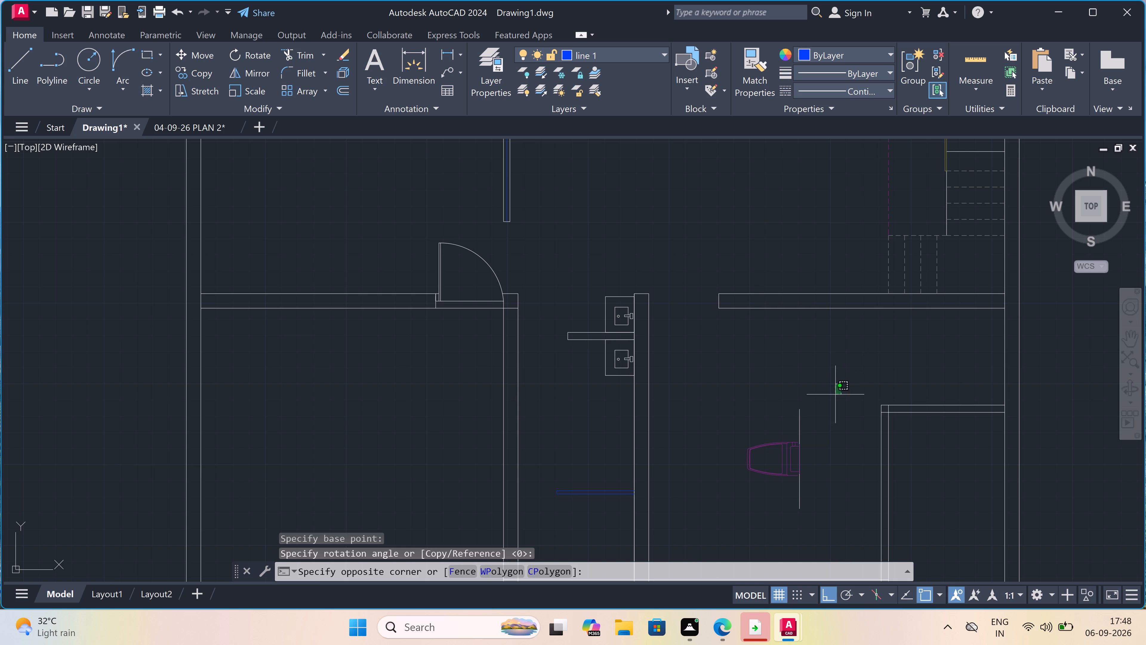
{"action": "left_click", "coordinate": [694, 558]}
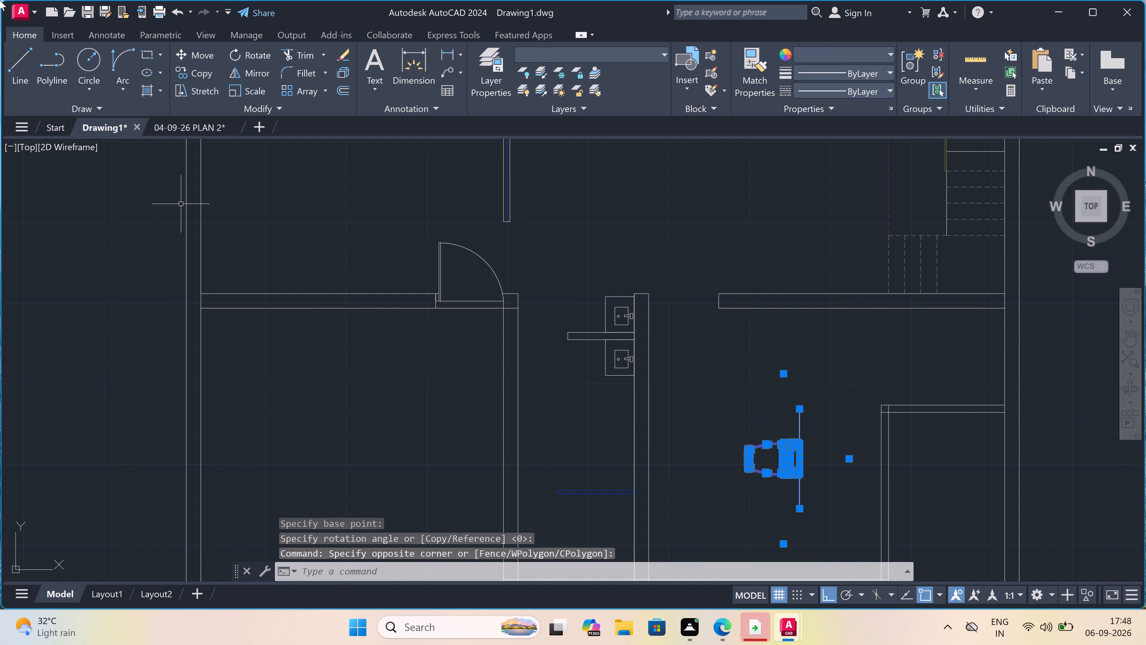
{"action": "left_click", "coordinate": [205, 54]}
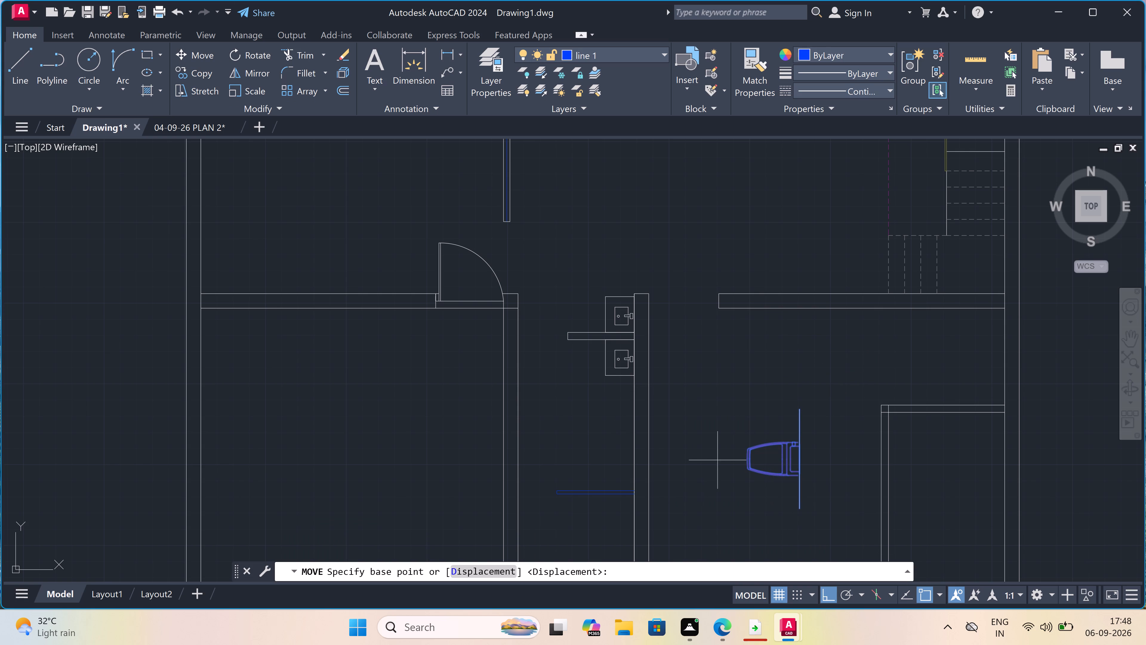
{"action": "left_click_drag", "start_coordinate": [797, 460], "coordinate": [782, 460]}
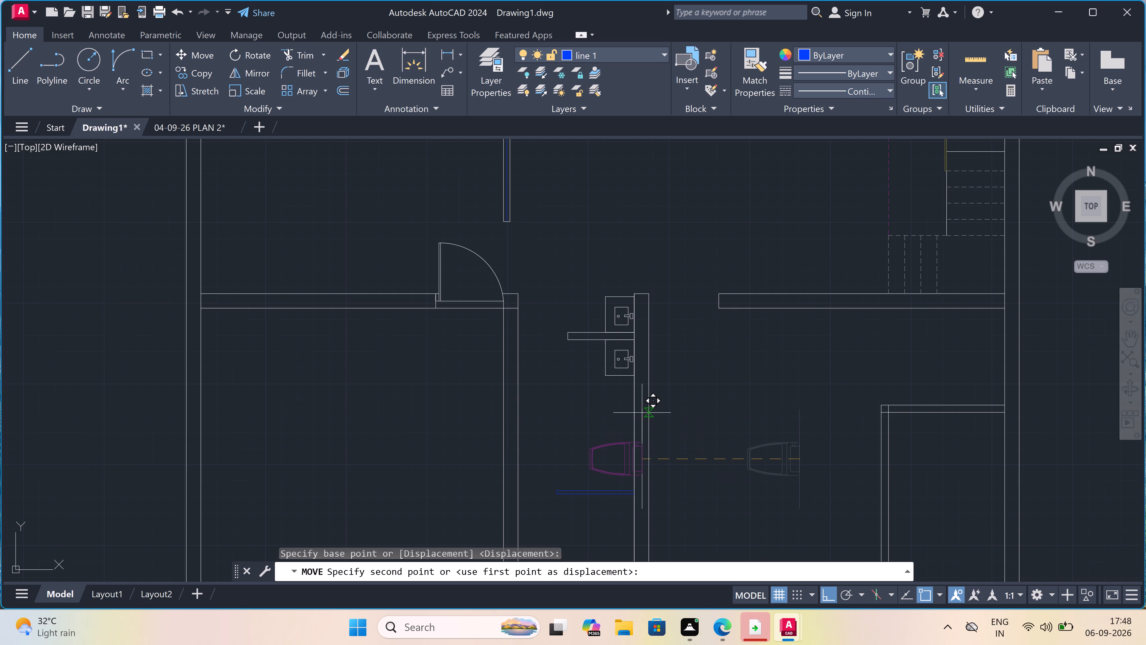
{"action": "key", "text": "F8"}
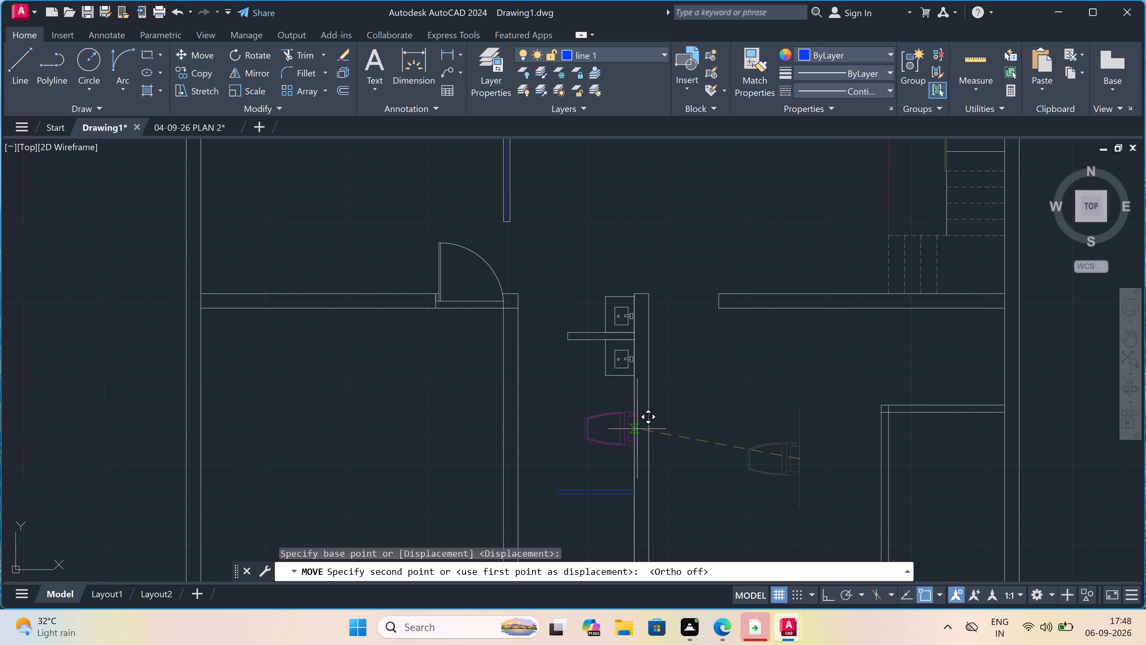
{"action": "left_click", "coordinate": [634, 427]}
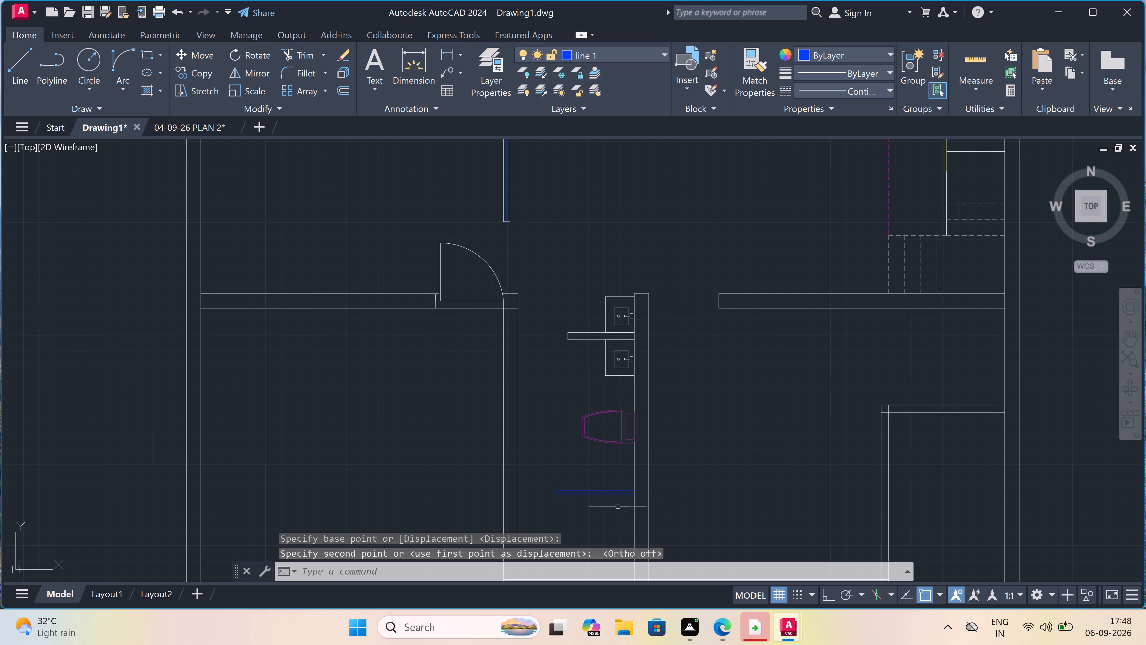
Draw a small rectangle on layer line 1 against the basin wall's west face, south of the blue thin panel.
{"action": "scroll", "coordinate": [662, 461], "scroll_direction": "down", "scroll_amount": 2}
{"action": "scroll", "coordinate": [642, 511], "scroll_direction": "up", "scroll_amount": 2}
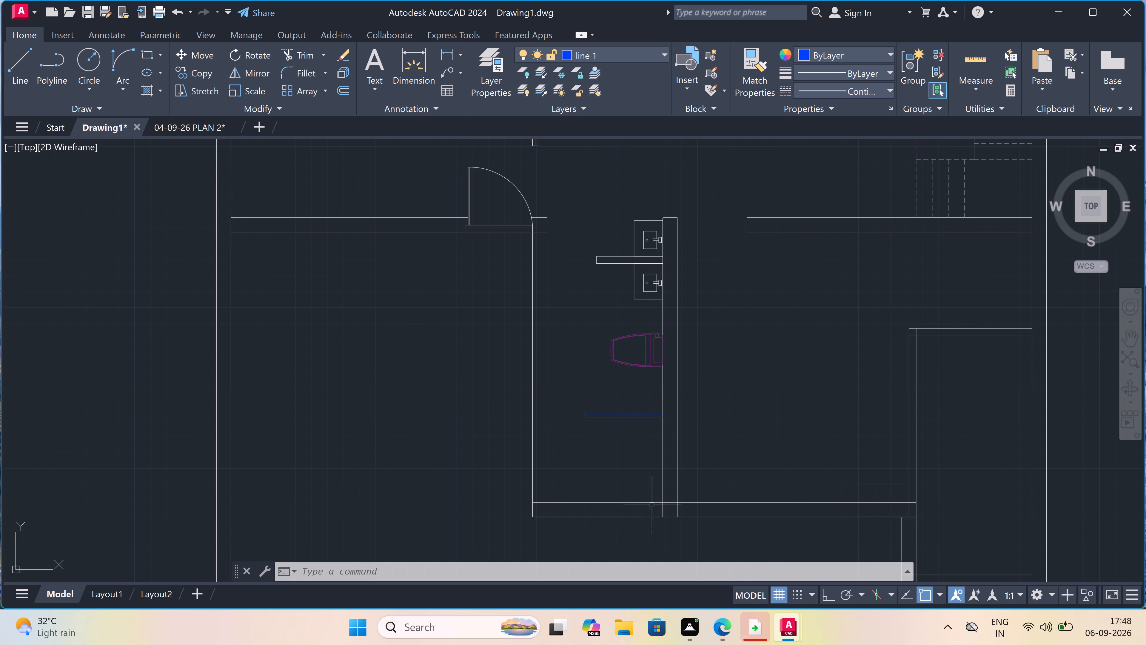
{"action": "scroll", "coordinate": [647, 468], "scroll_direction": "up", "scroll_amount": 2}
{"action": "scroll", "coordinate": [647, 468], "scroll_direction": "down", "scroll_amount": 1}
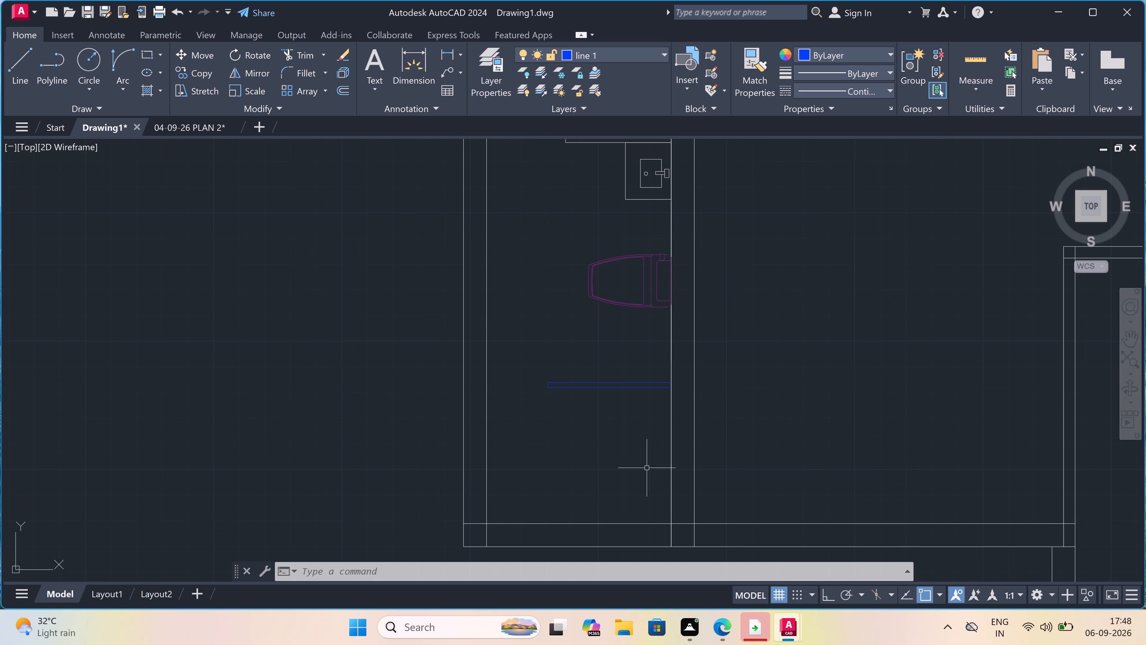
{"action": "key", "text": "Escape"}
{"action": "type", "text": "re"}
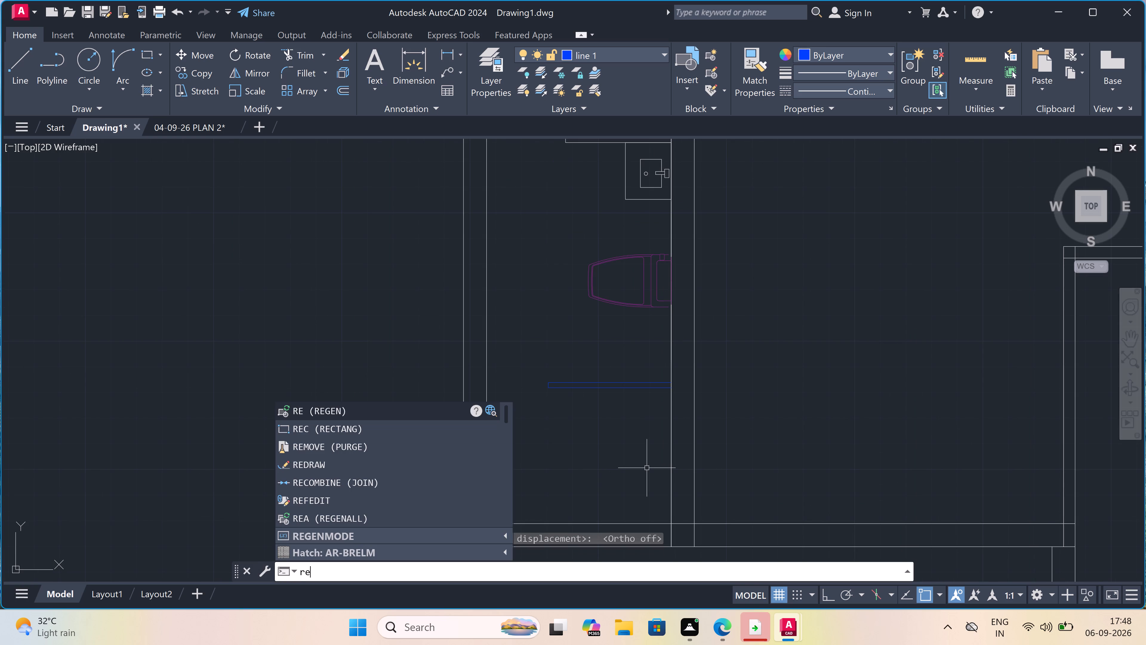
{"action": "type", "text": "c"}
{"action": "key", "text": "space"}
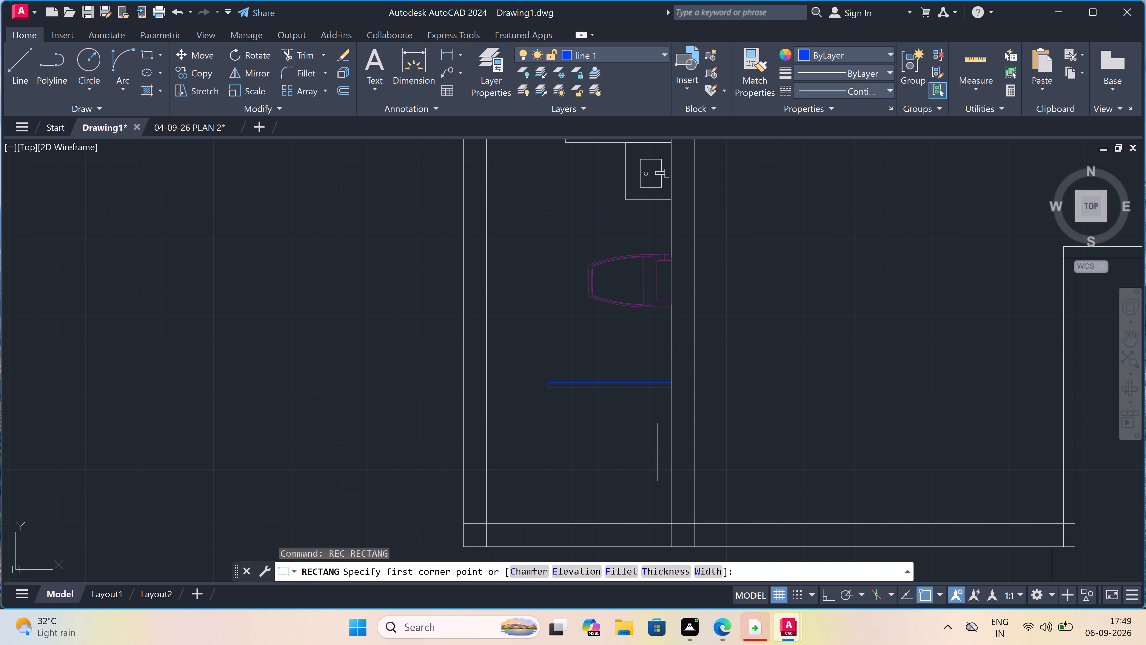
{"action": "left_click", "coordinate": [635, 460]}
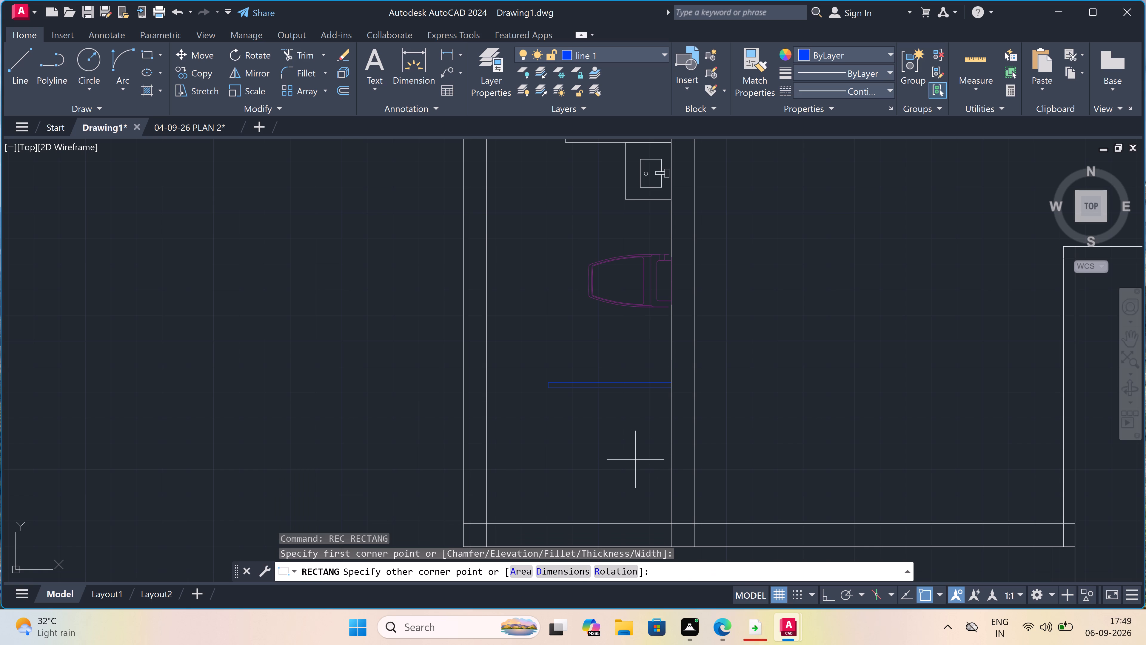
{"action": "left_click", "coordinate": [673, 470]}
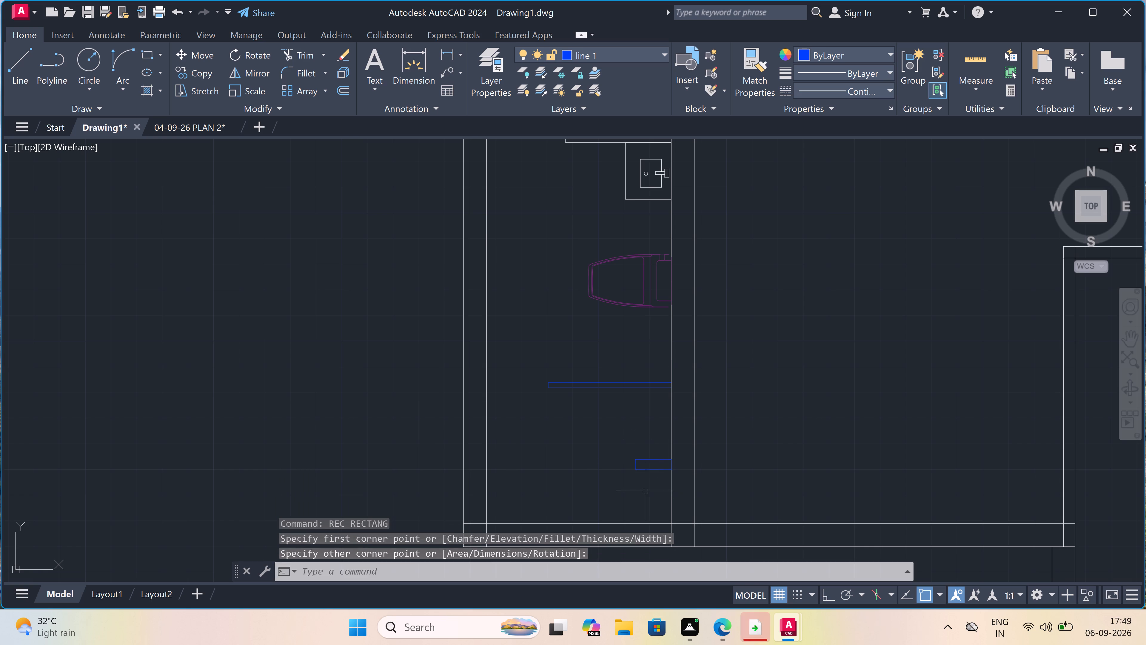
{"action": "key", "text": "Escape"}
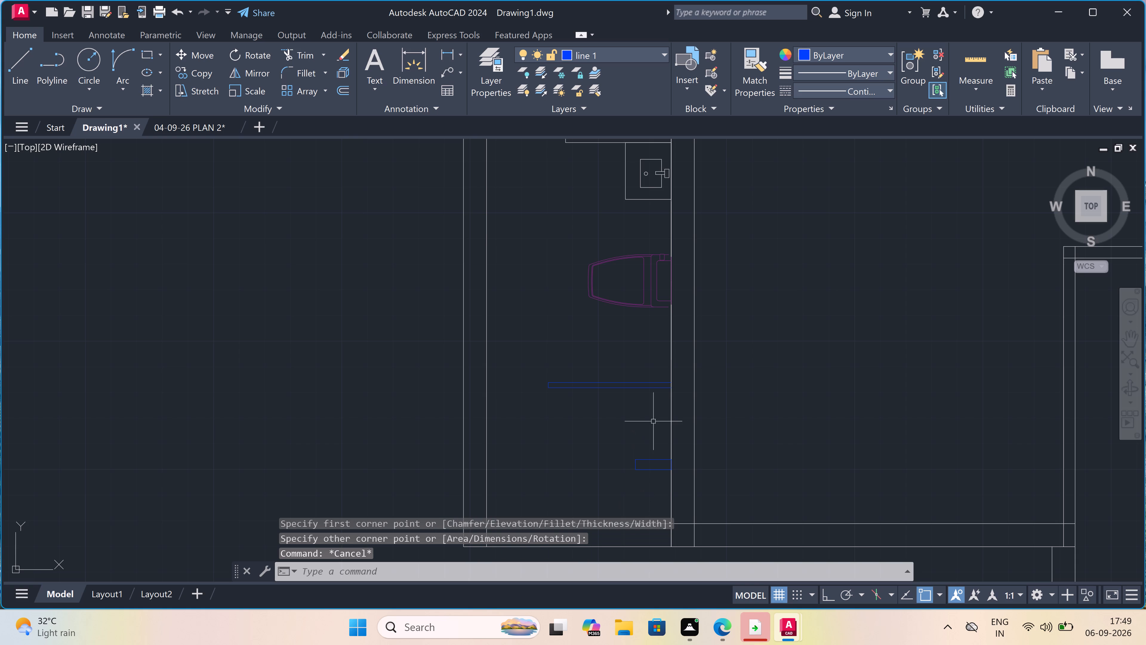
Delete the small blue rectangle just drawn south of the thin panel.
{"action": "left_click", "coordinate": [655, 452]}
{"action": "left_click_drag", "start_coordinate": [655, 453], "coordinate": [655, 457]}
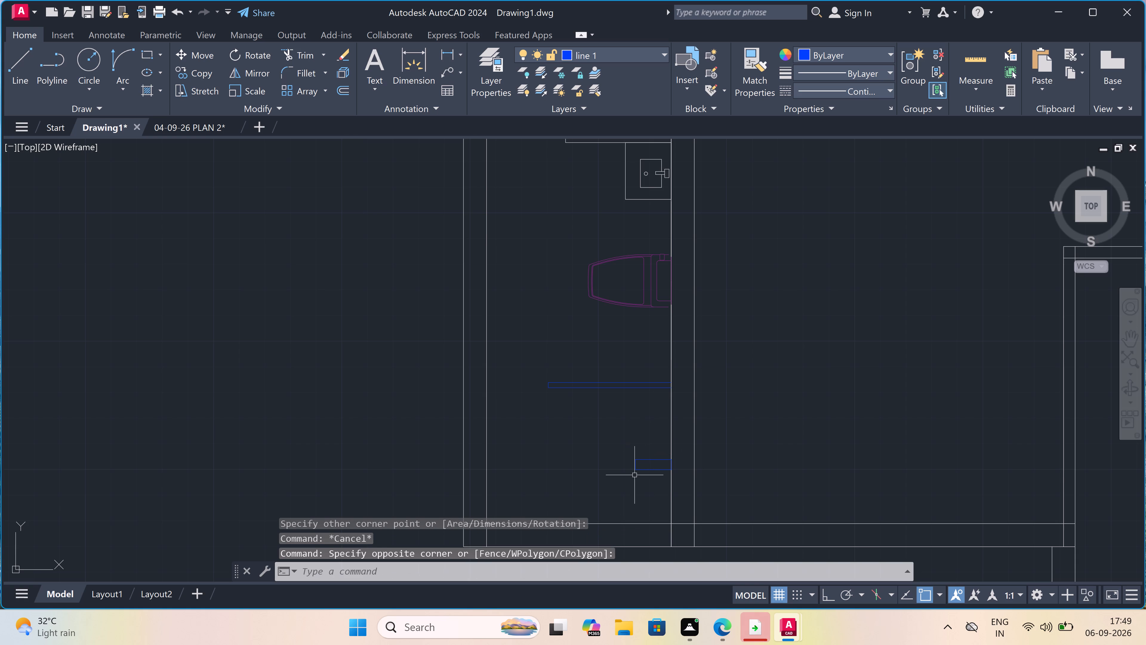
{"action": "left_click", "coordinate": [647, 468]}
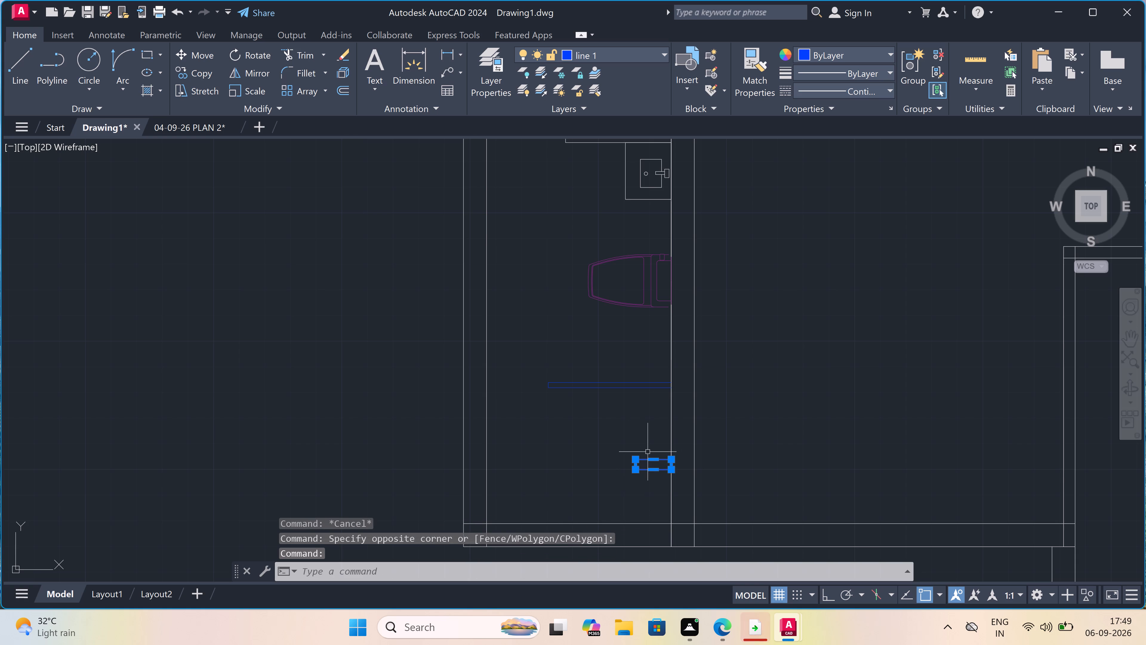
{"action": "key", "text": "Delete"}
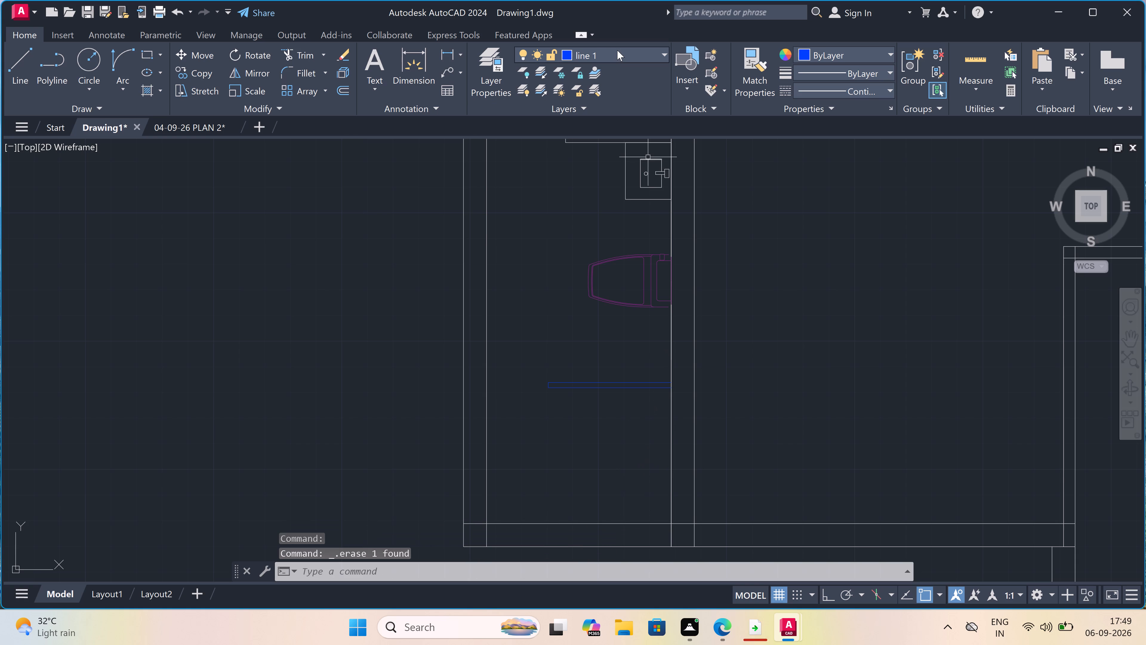
Make layer 0 the current layer.
{"action": "left_click", "coordinate": [617, 50]}
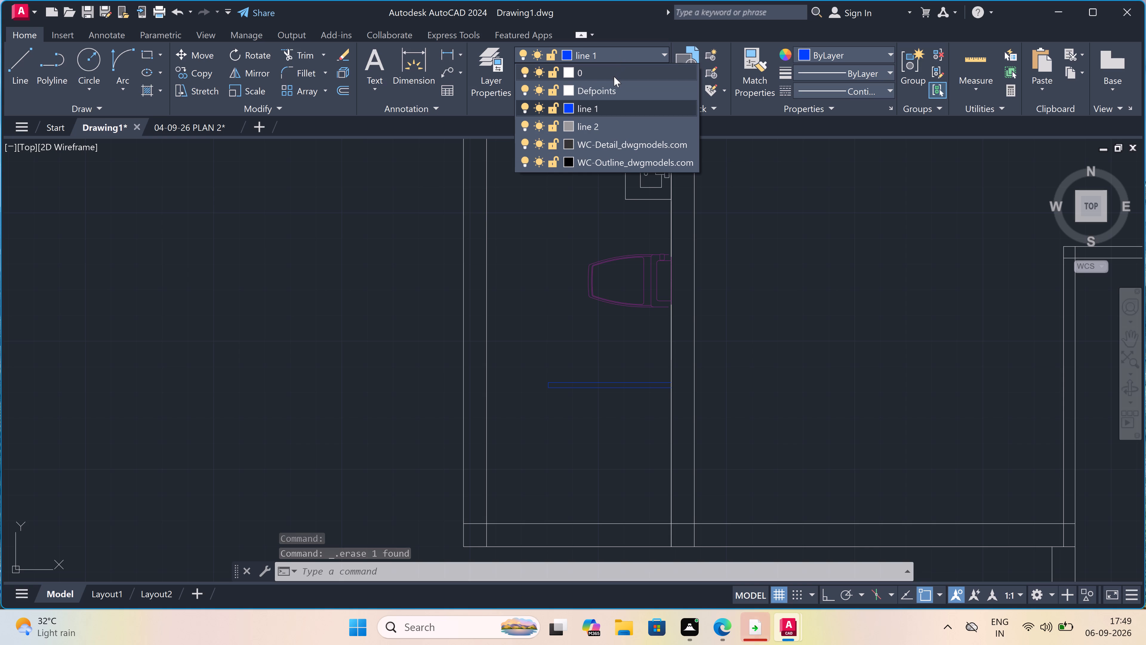
{"action": "left_click", "coordinate": [617, 70]}
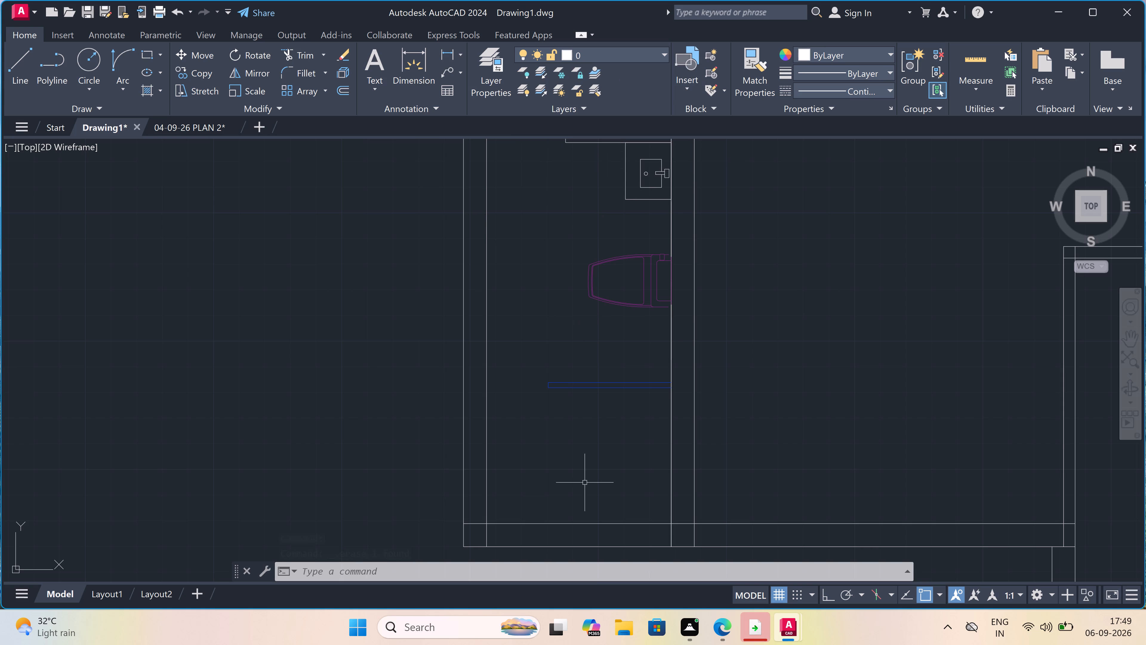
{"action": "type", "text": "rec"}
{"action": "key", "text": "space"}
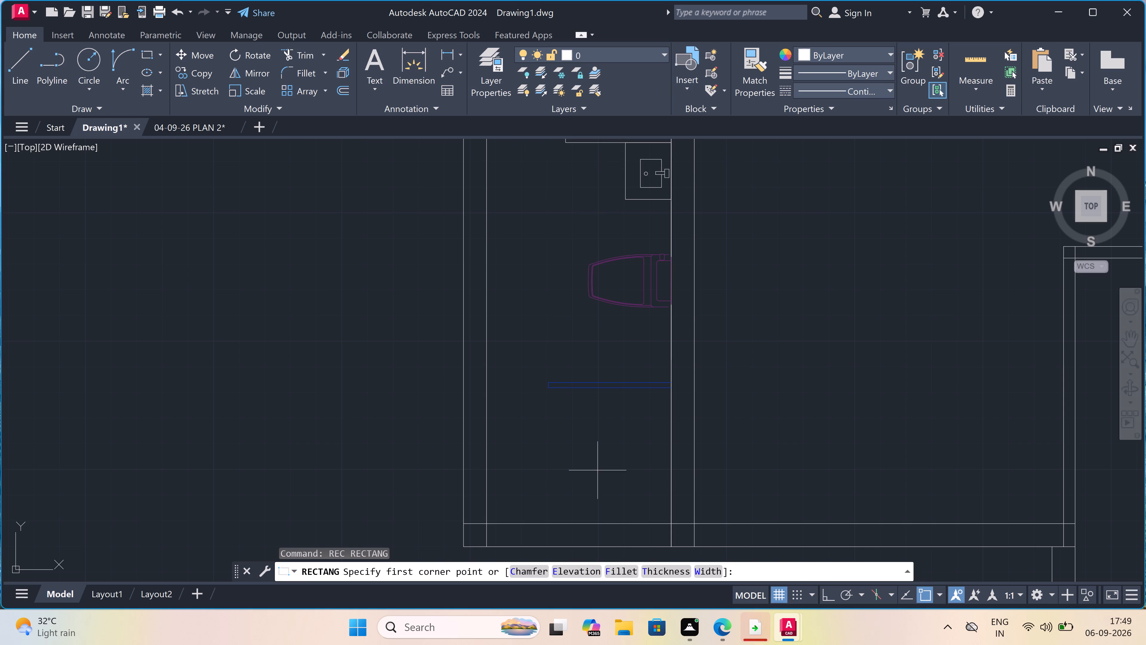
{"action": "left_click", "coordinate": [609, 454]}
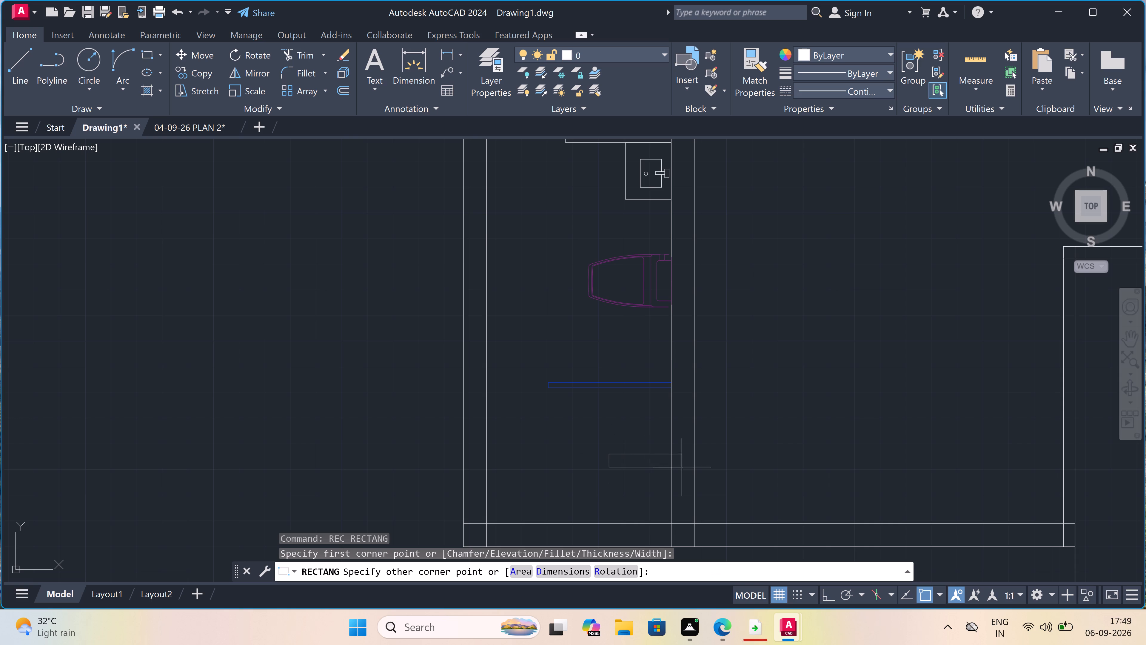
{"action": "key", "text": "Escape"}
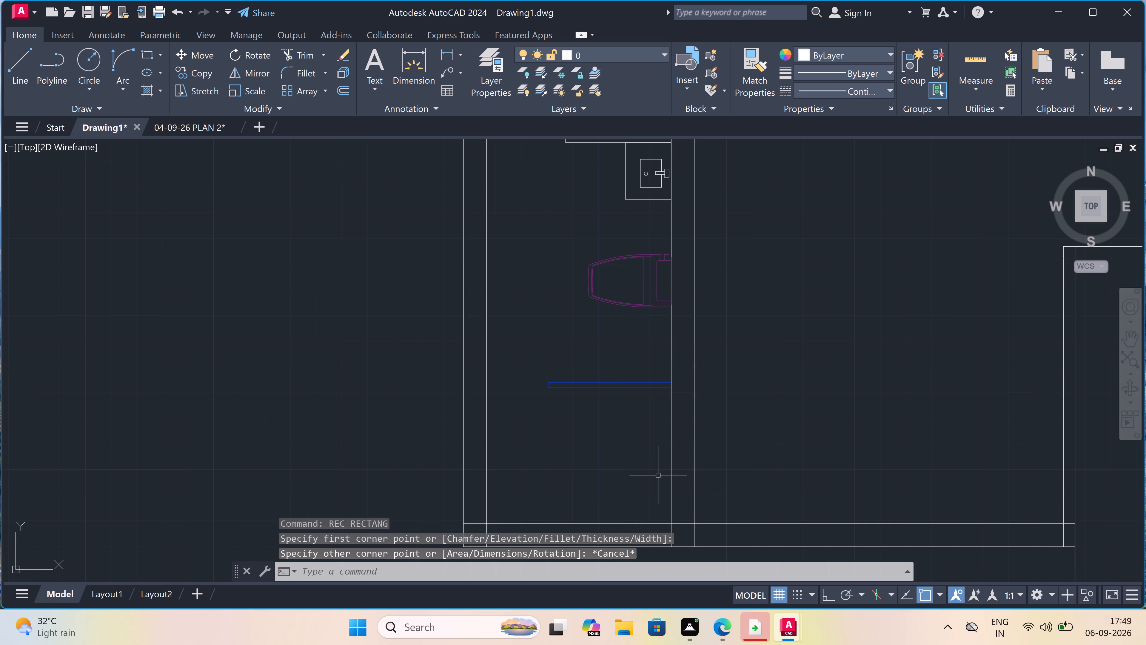
Draw a narrow horizontal rectangle on layer 0 against the basin wall's west face, south of the thin panel.
{"action": "type", "text": "rec"}
{"action": "key", "text": "space"}
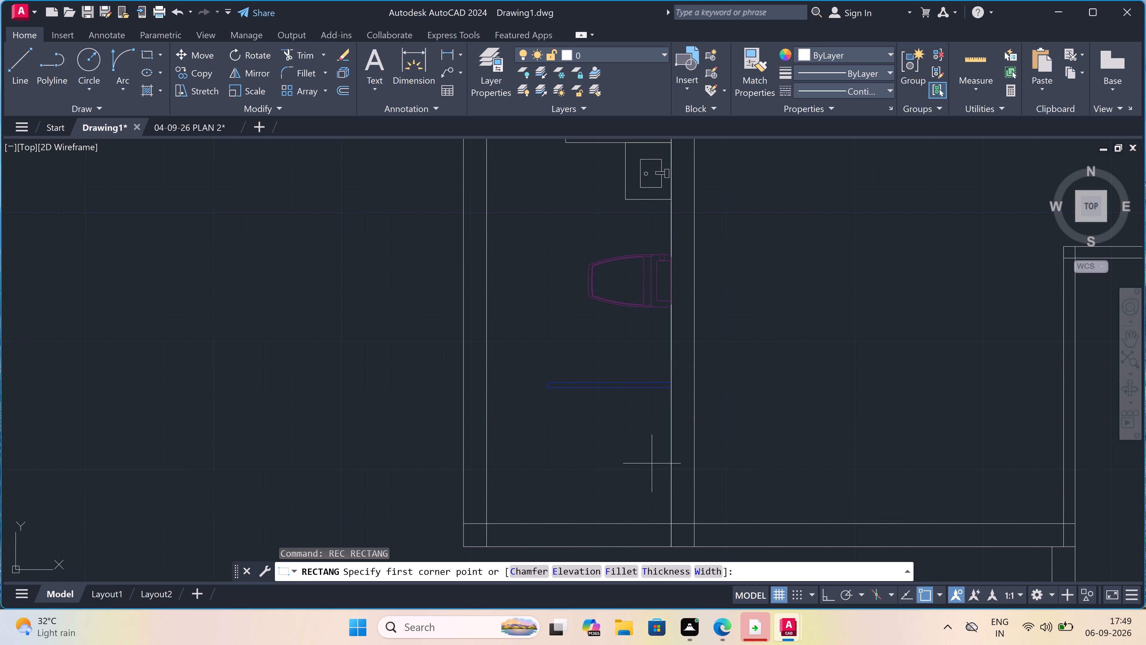
{"action": "scroll", "coordinate": [651, 474], "scroll_direction": "up", "scroll_amount": 2}
{"action": "left_click", "coordinate": [621, 431]}
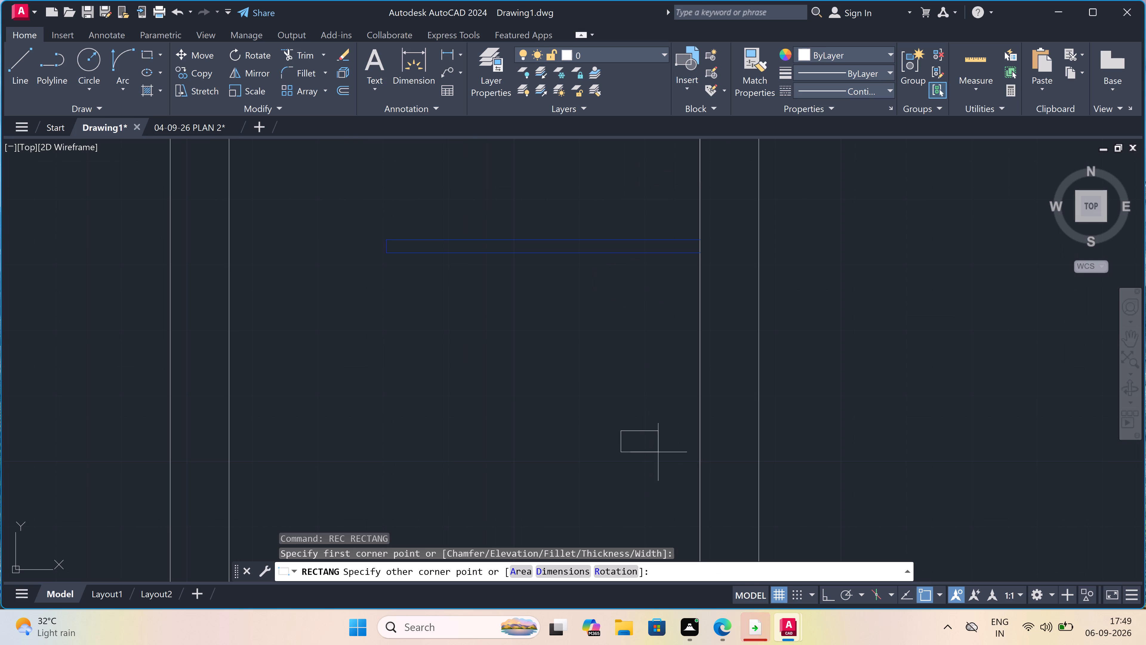
{"action": "double_click", "coordinate": [698, 447]}
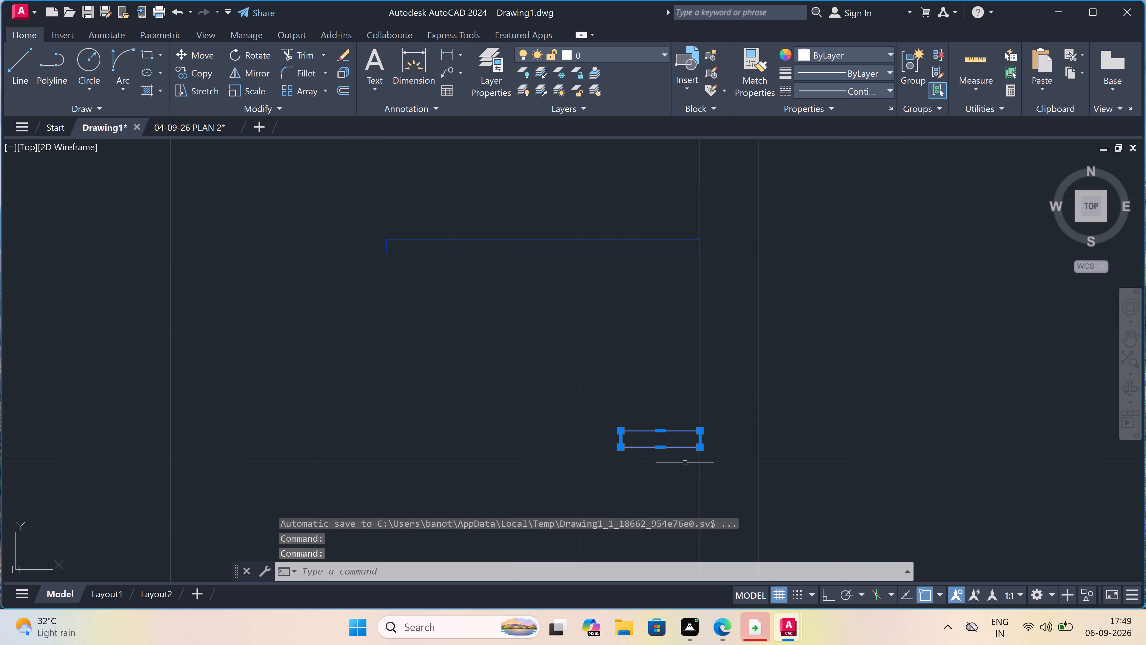
{"action": "key", "text": "Escape"}
Draw a shorter, thinner rectangle against the same wall face, just south of the first rectangle.
{"action": "scroll", "coordinate": [685, 463], "scroll_direction": "down", "scroll_amount": 2}
{"action": "scroll", "coordinate": [685, 463], "scroll_direction": "up", "scroll_amount": 2}
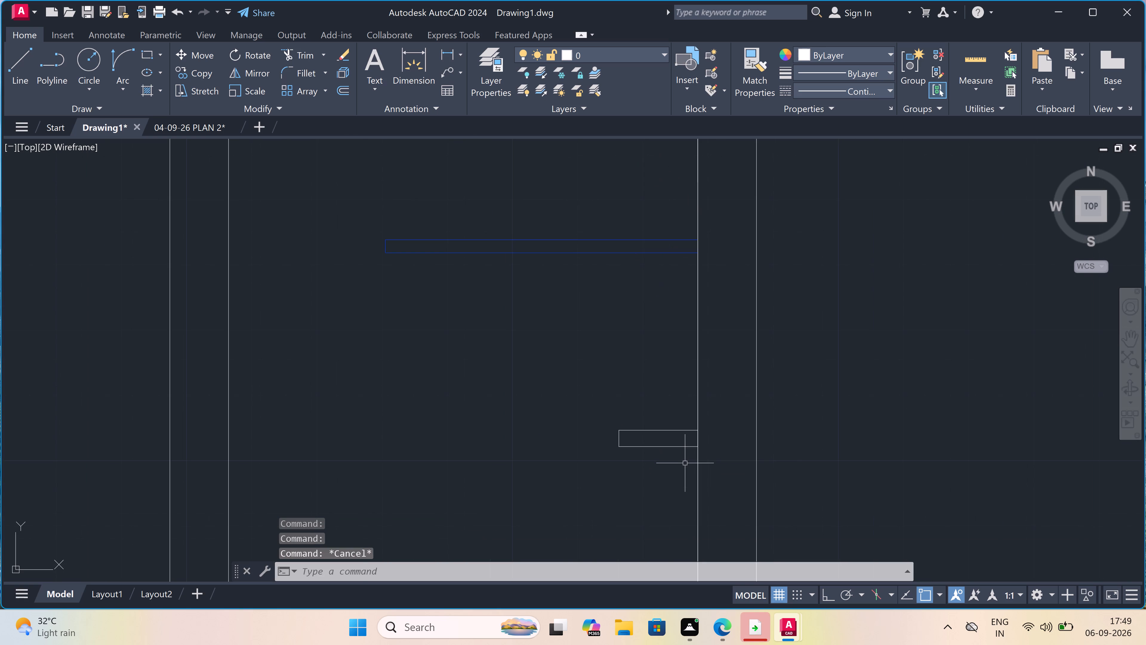
{"action": "type", "text": "rec"}
{"action": "key", "text": "space"}
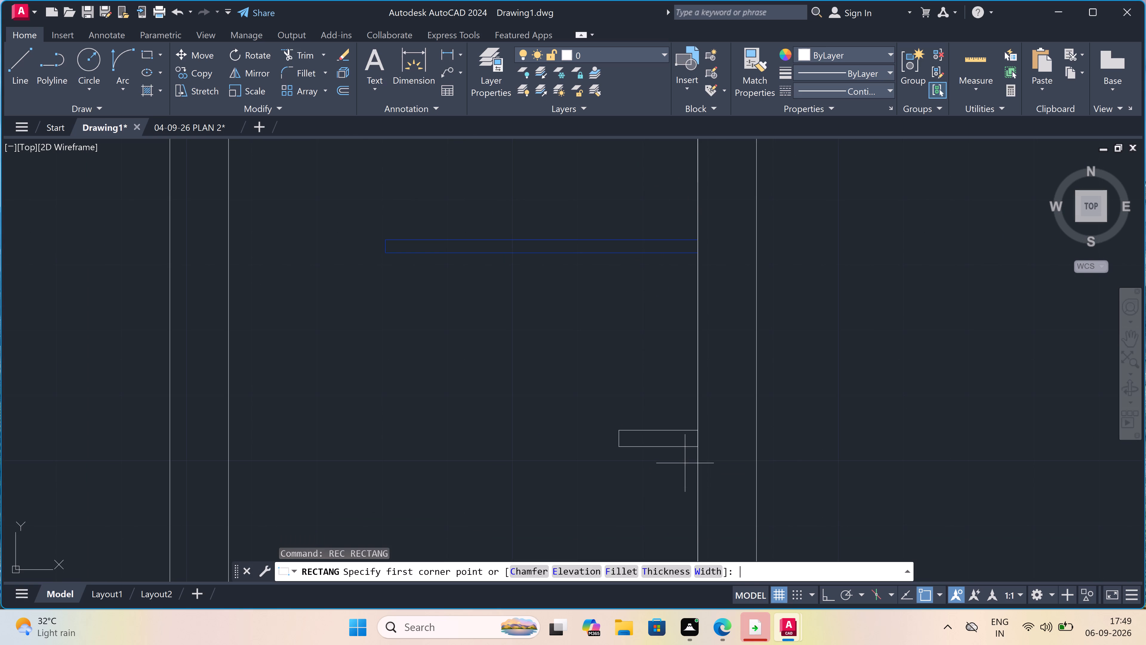
{"action": "left_click", "coordinate": [663, 459]}
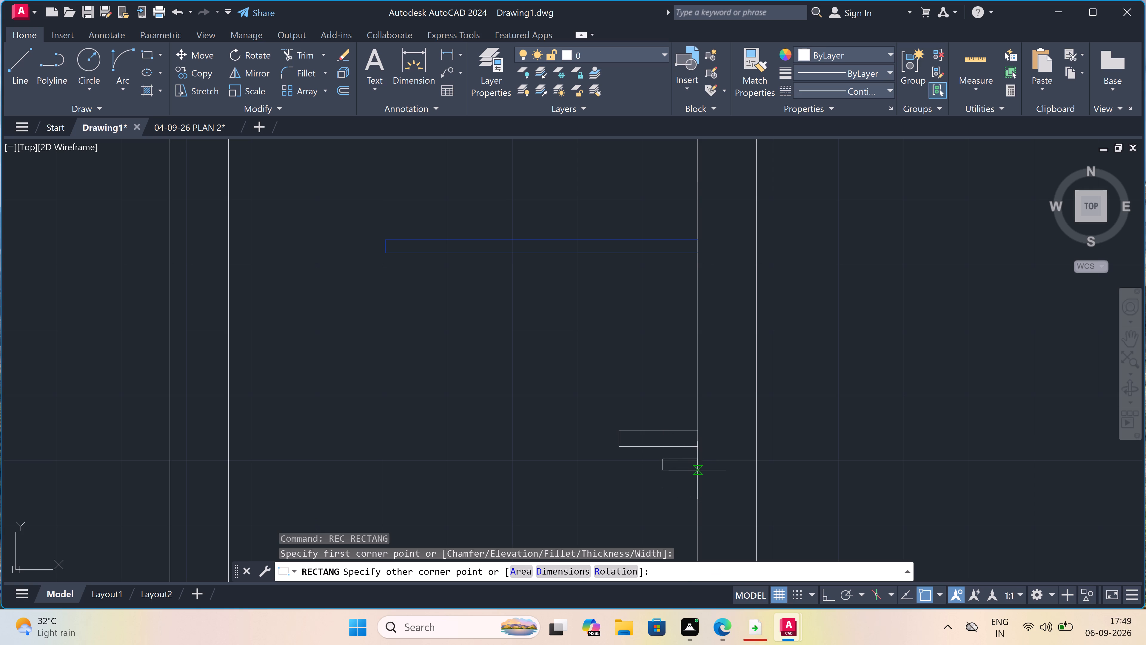
{"action": "left_click", "coordinate": [698, 470]}
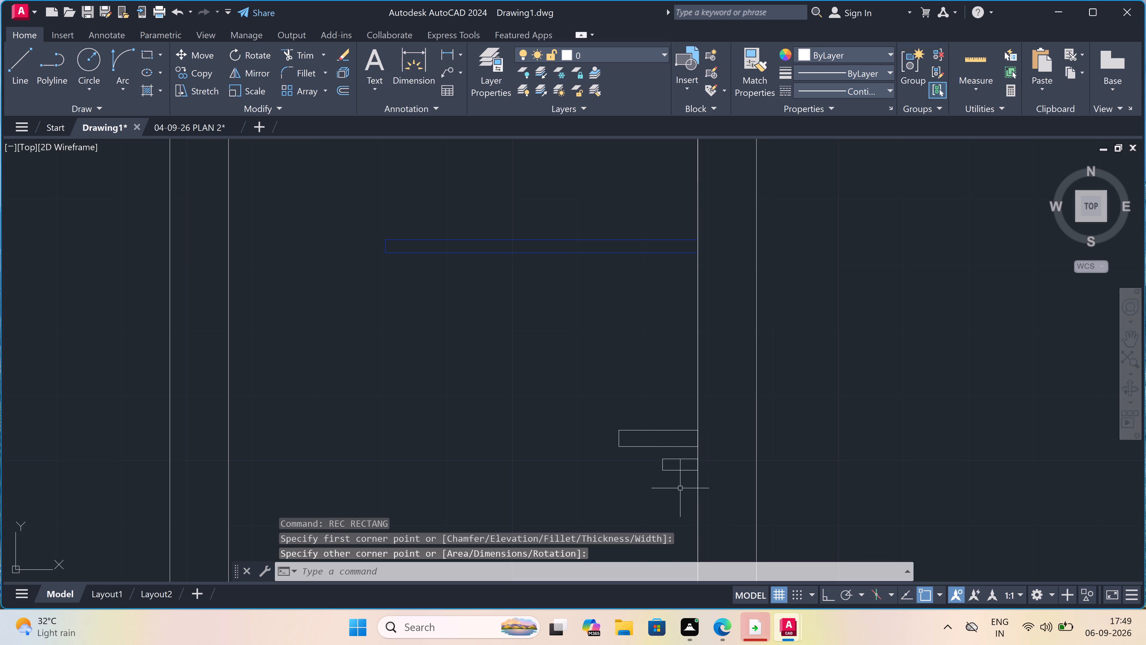
Copy the shorter rectangle along the wall face to the north side of the longer rectangle.
{"action": "left_click", "coordinate": [676, 470]}
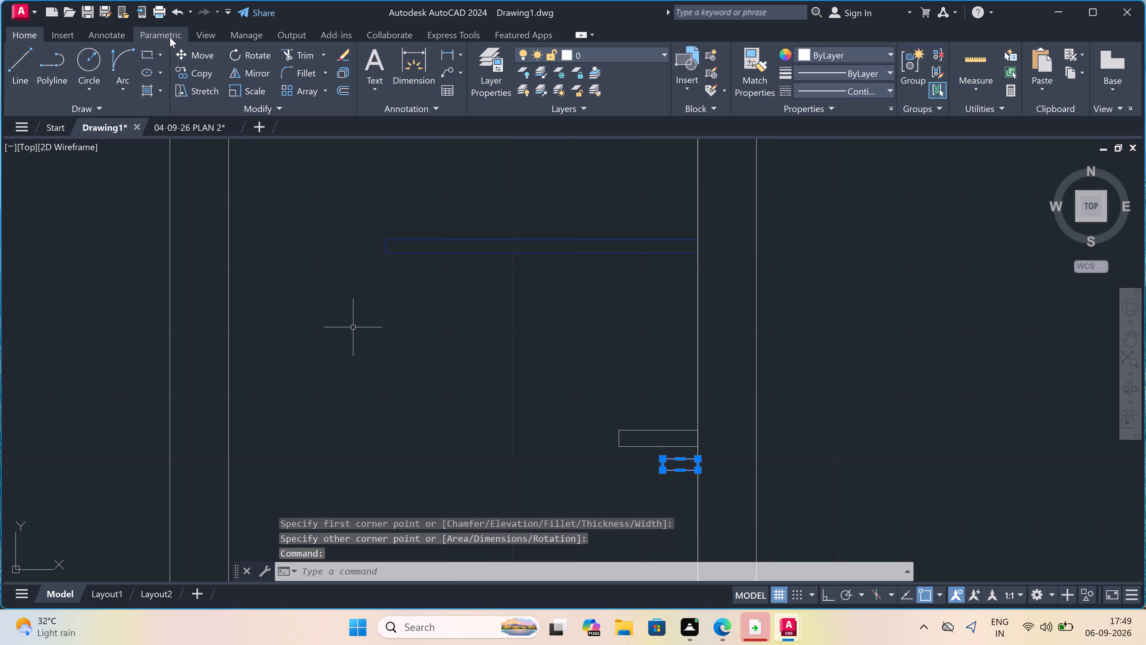
{"action": "left_click", "coordinate": [207, 69]}
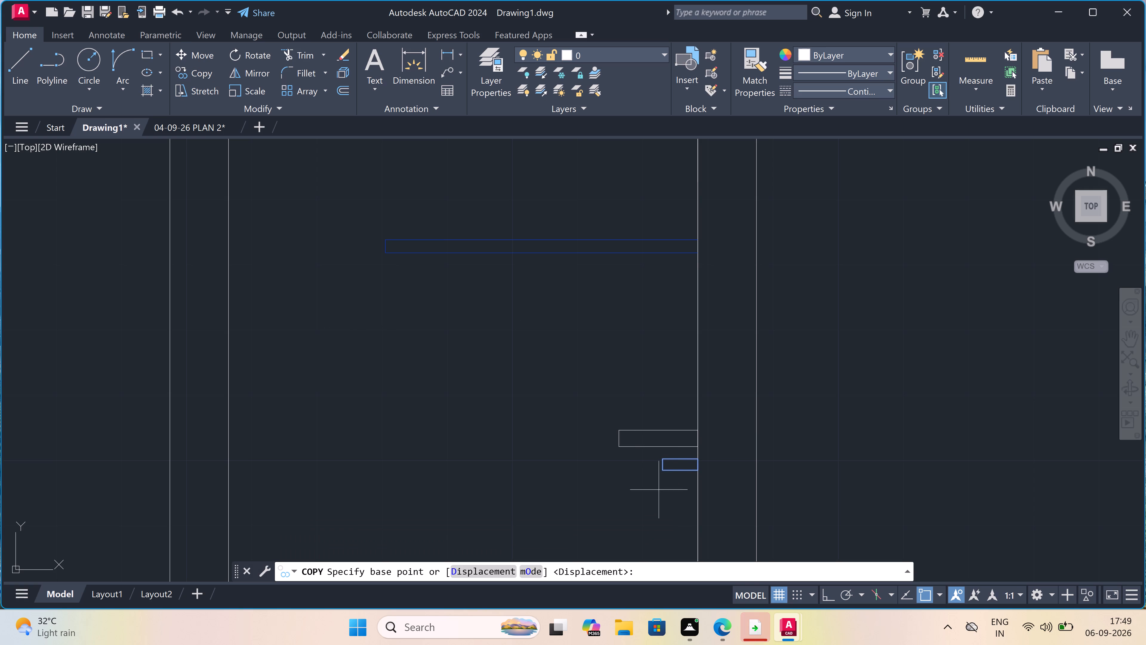
{"action": "left_click", "coordinate": [696, 461]}
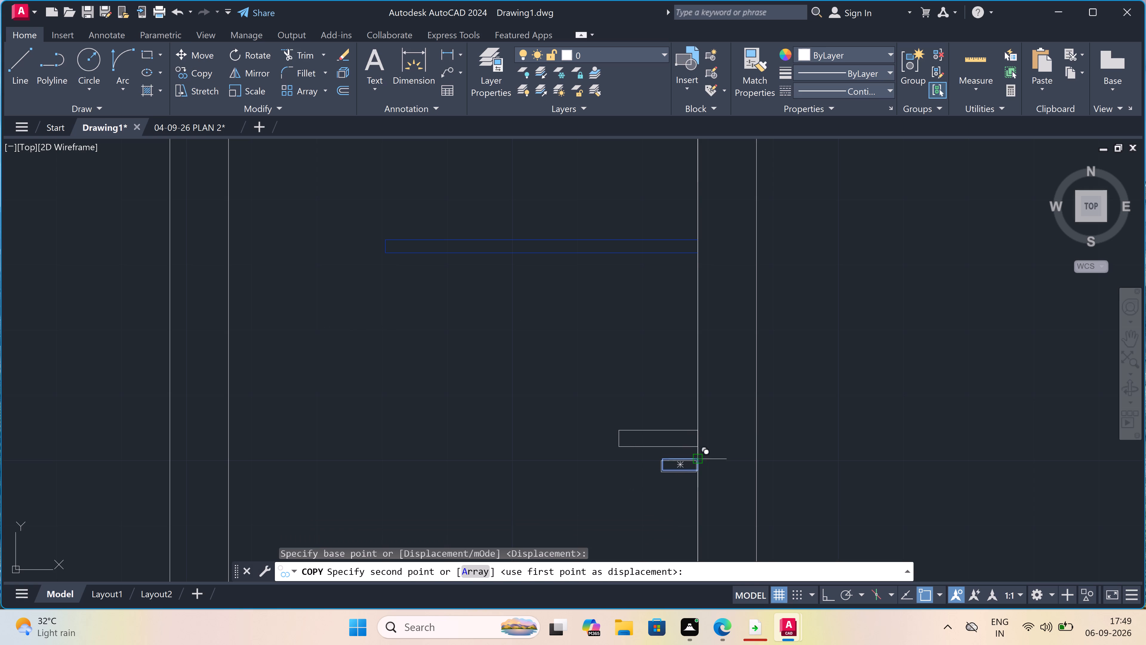
{"action": "left_click", "coordinate": [697, 407]}
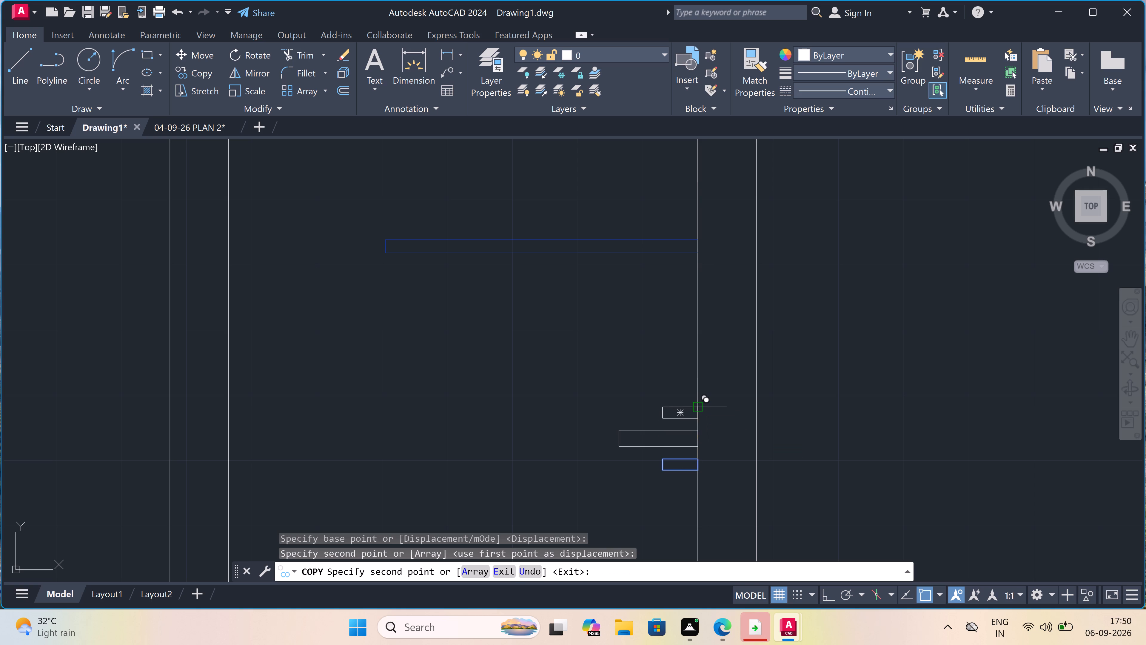
{"action": "key", "text": "Escape"}
Trim away the short west end edge of the longer middle rectangle.
{"action": "scroll", "coordinate": [700, 402], "scroll_direction": "down", "scroll_amount": 2}
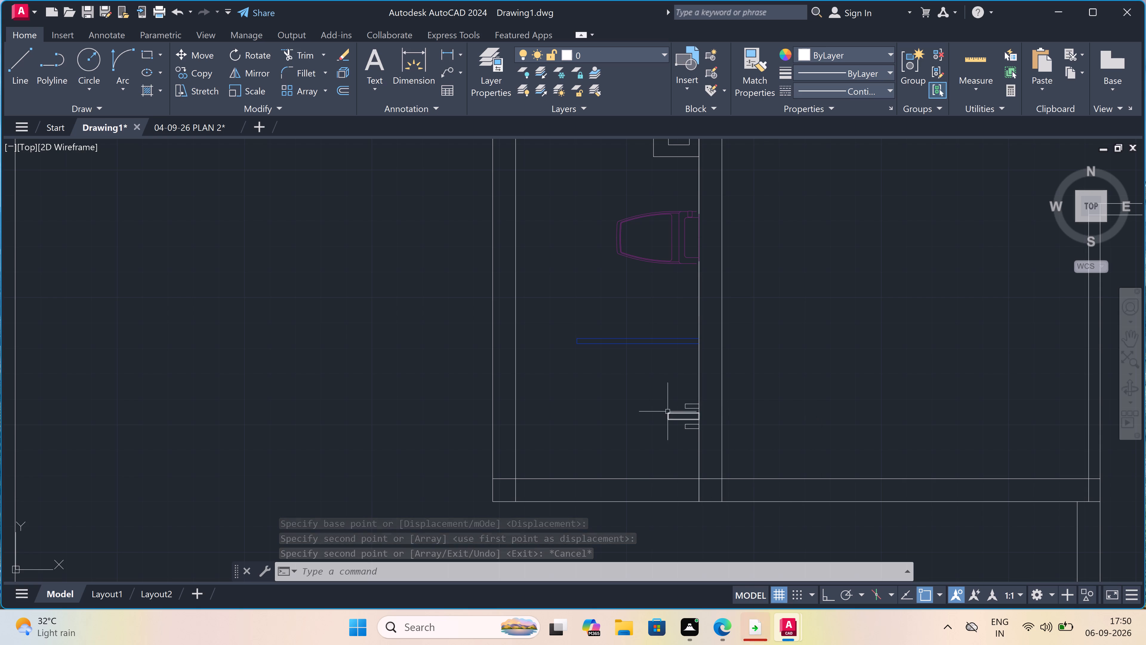
{"action": "scroll", "coordinate": [674, 411], "scroll_direction": "up", "scroll_amount": 3}
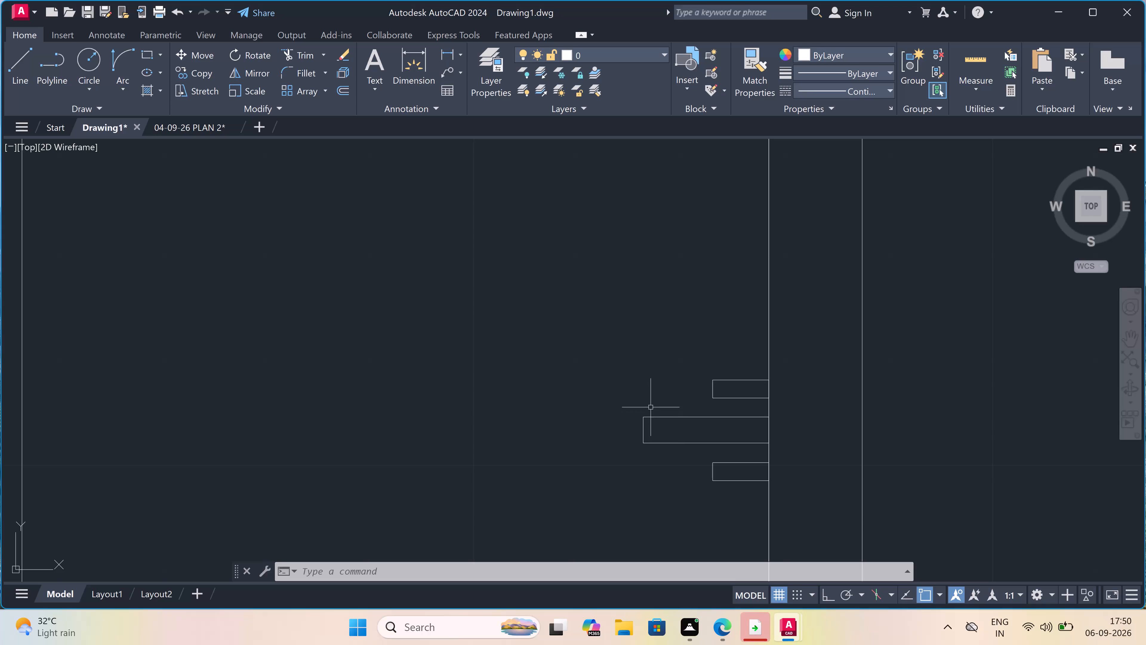
{"action": "type", "text": "trc"}
{"action": "key", "text": "space"}
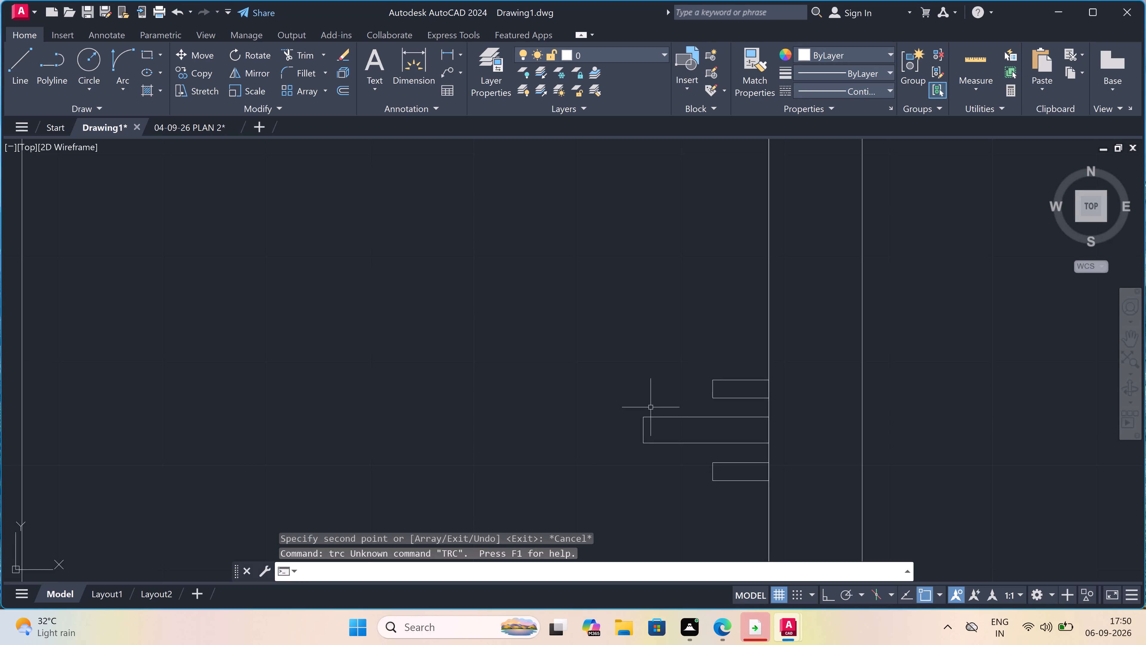
{"action": "key", "text": "Escape"}
{"action": "type", "text": "tr"}
{"action": "key", "text": "space"}
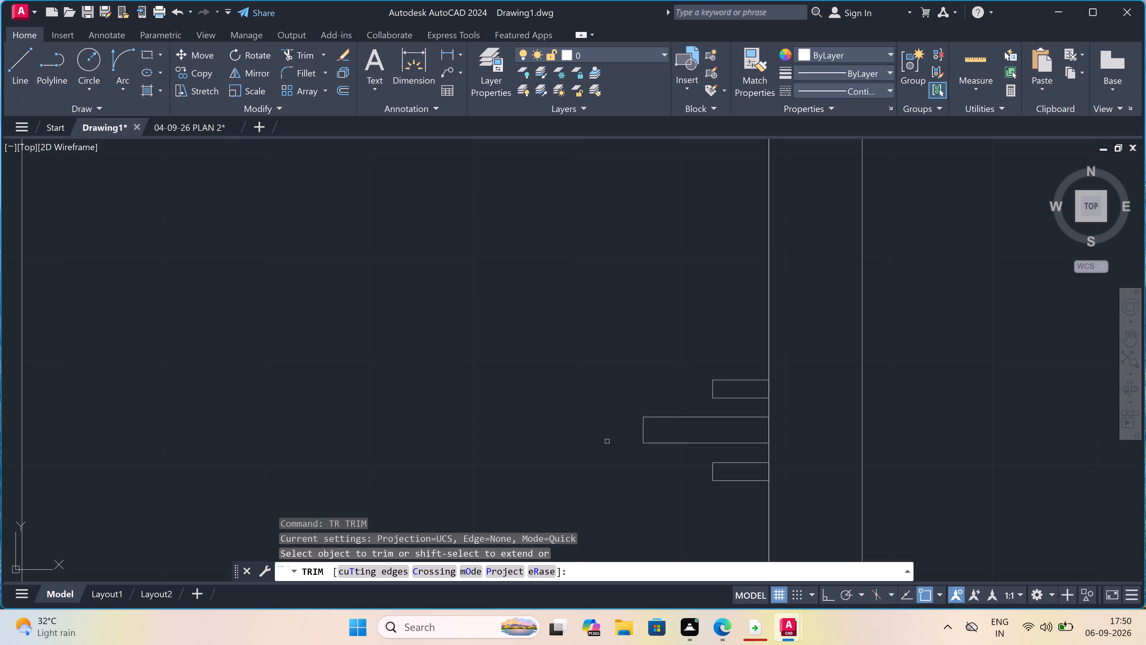
{"action": "left_click", "coordinate": [656, 432]}
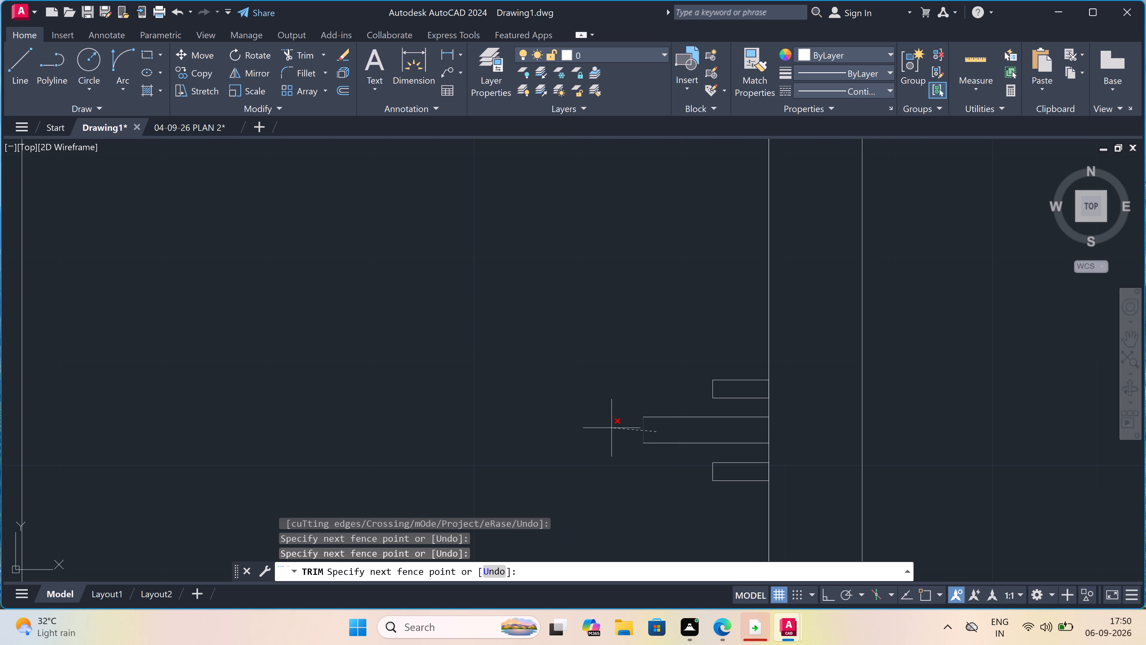
{"action": "left_click_drag", "start_coordinate": [611, 428], "coordinate": [609, 428]}
{"action": "key", "text": "Escape"}
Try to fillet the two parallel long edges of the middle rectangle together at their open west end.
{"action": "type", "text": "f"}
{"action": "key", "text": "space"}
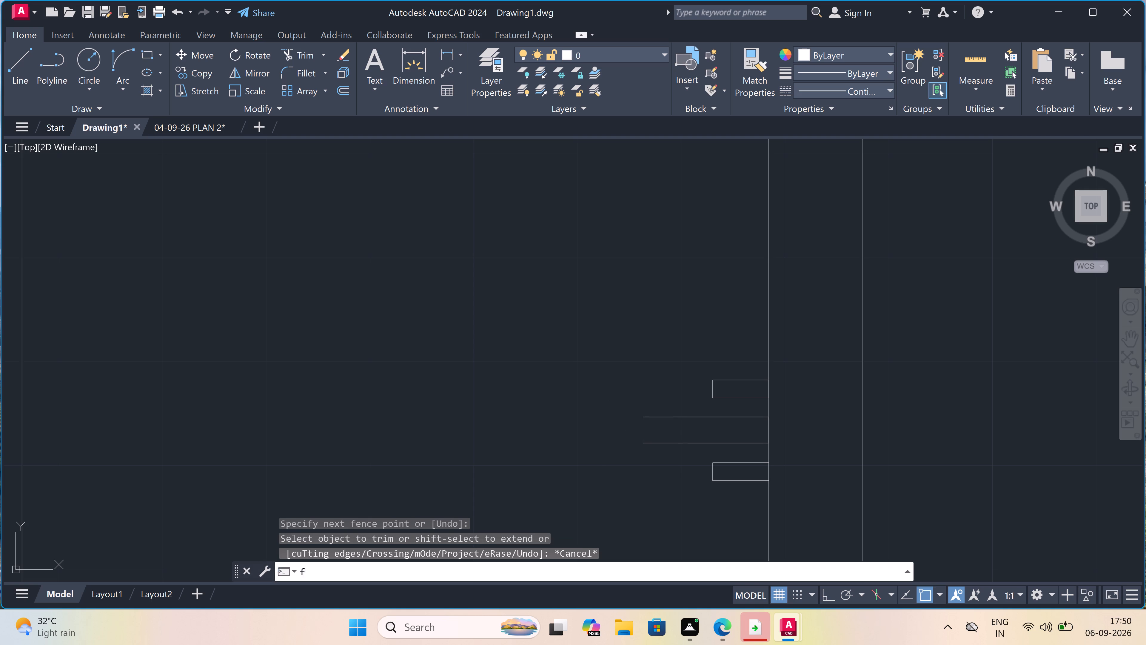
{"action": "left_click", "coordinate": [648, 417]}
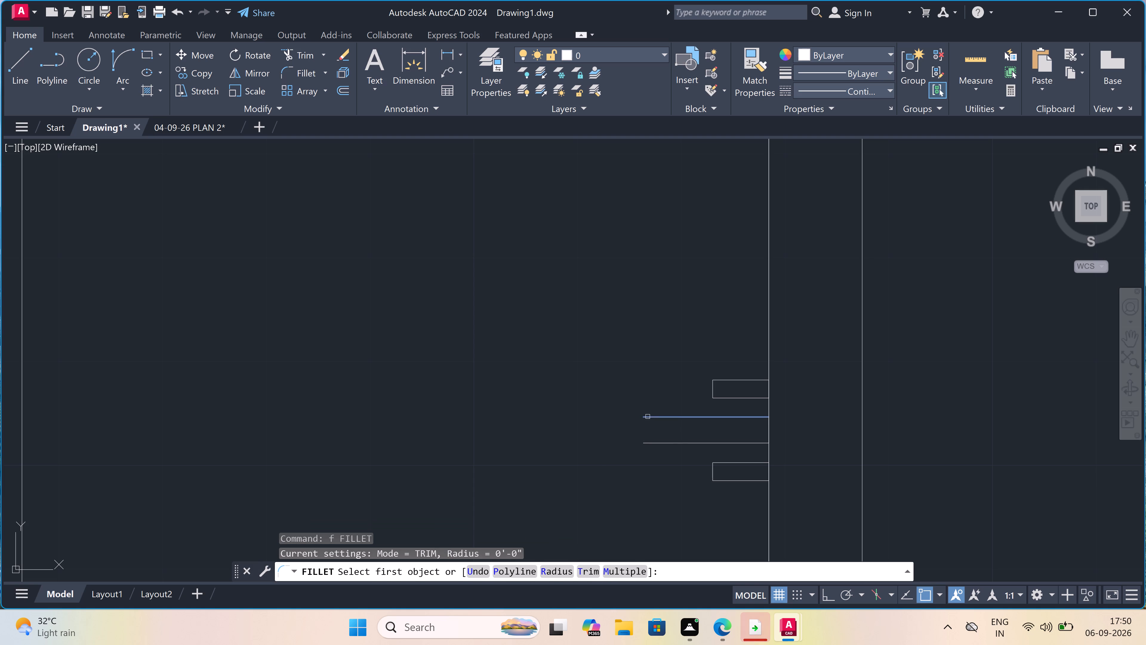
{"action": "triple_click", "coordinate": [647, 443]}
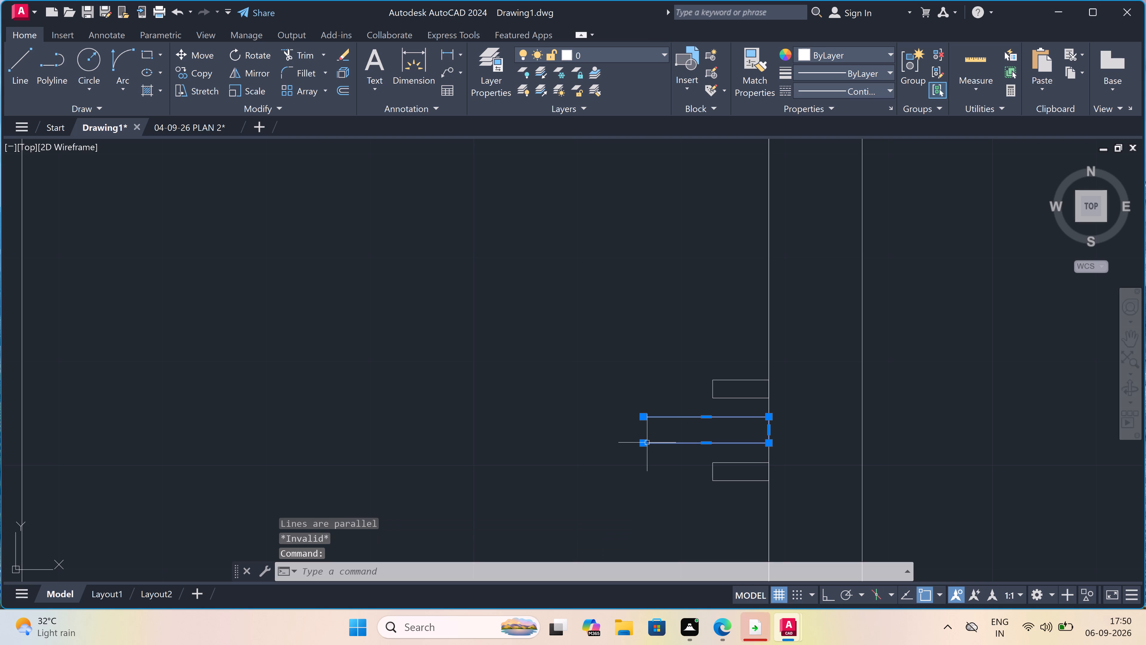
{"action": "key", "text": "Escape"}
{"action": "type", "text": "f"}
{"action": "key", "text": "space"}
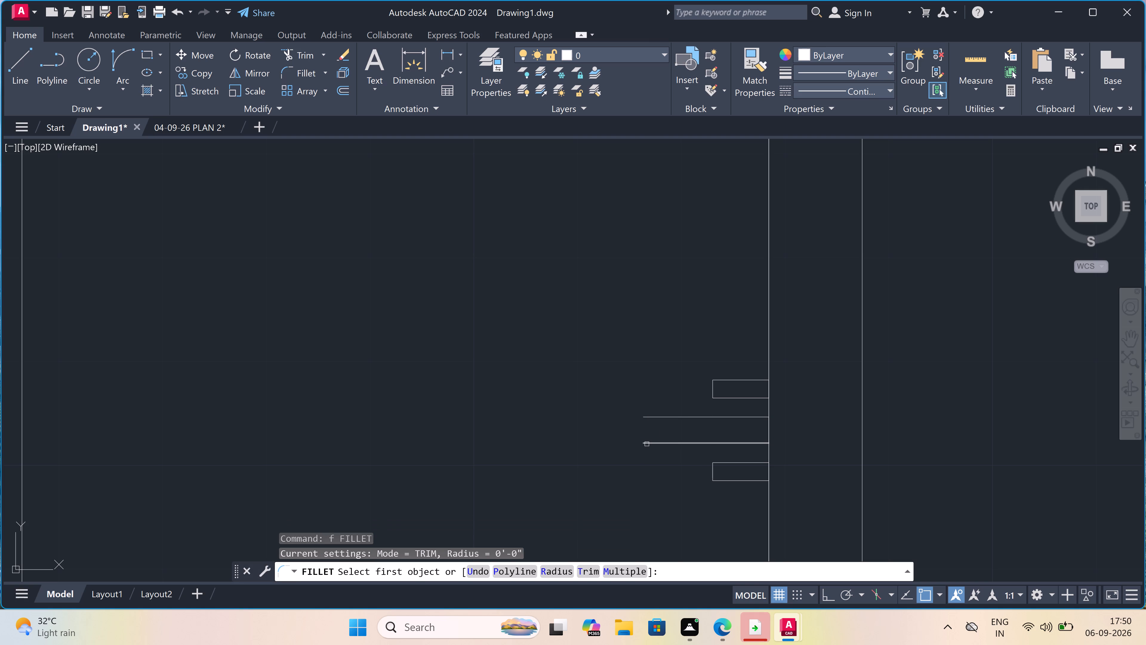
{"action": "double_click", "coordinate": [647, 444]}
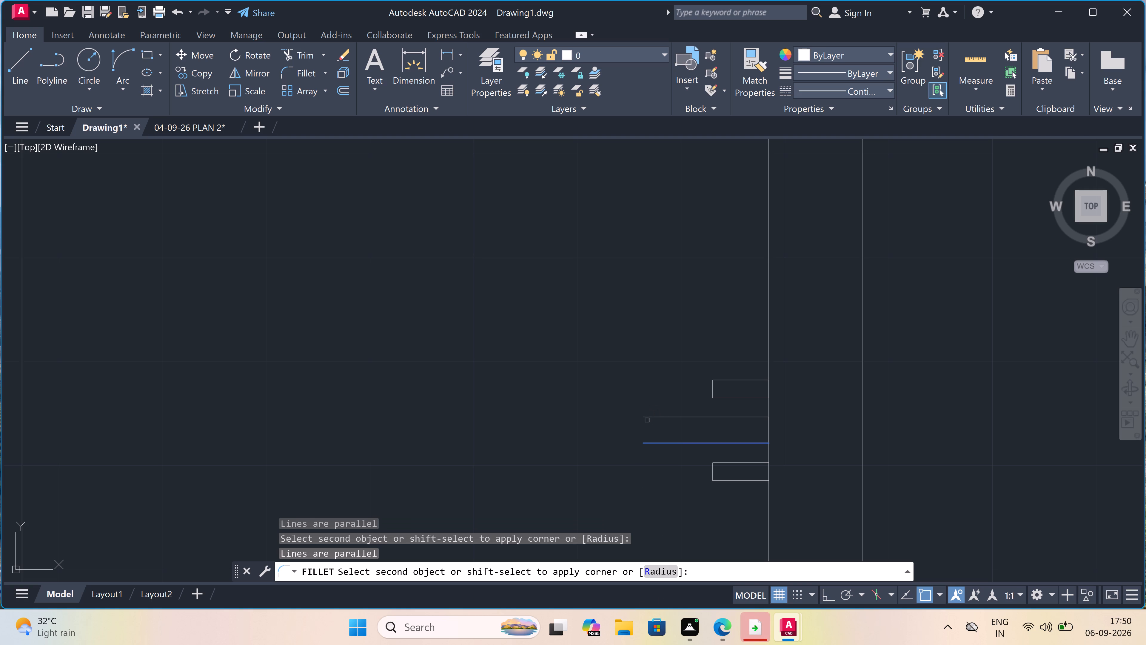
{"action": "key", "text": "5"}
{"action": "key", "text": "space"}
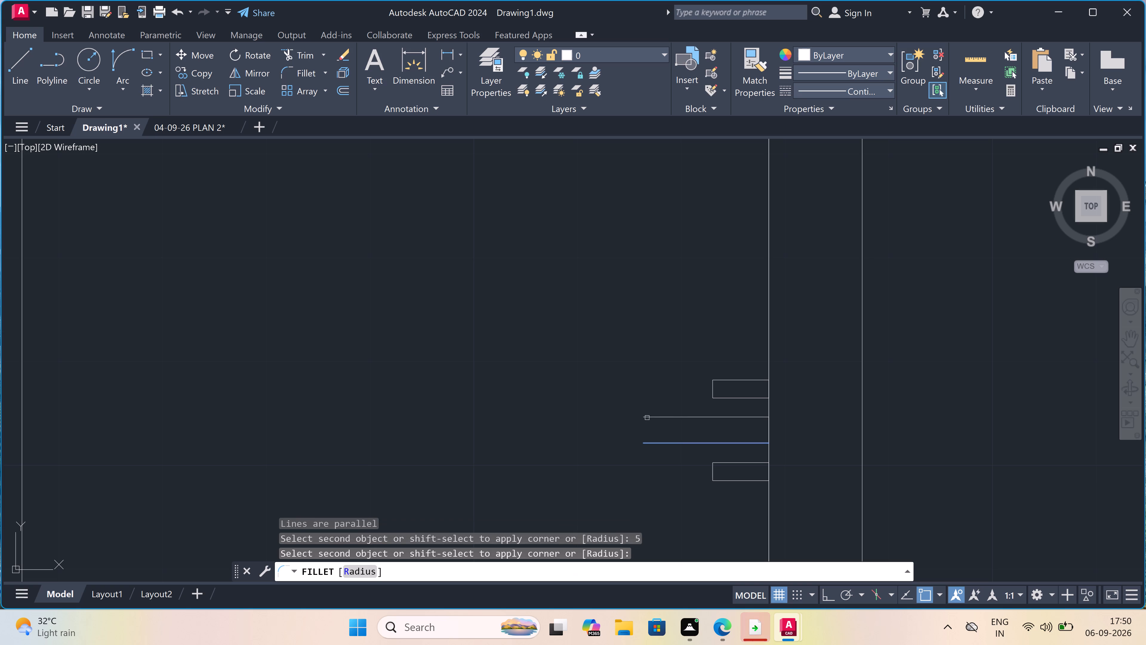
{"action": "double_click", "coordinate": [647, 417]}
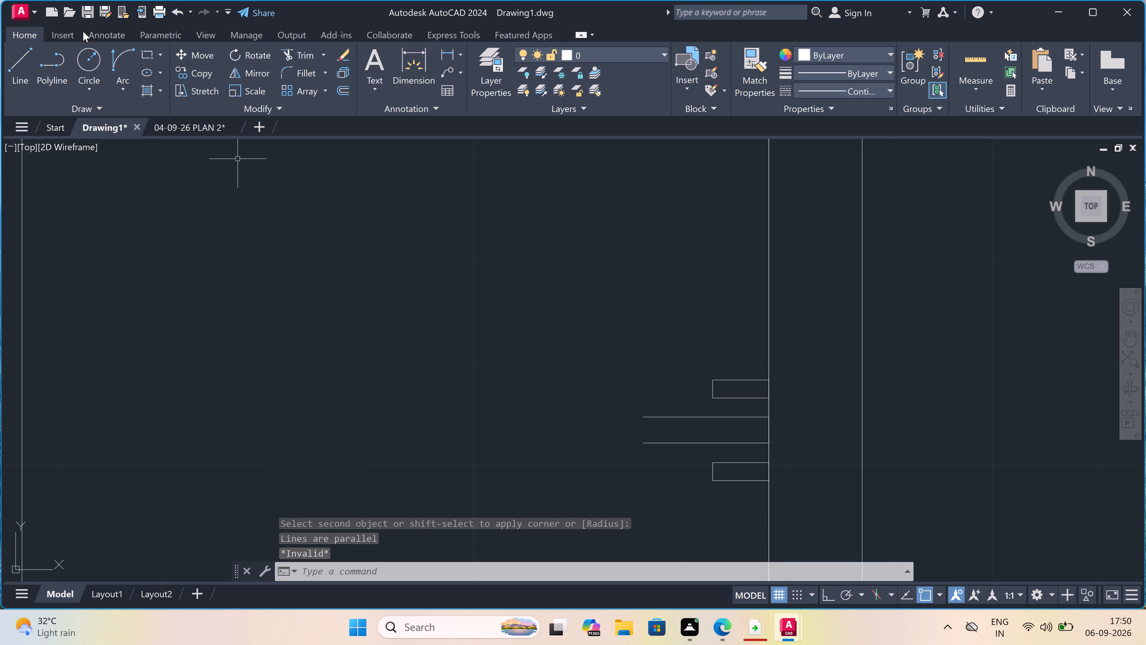
Draw a three-point arc bulging west to close the open end of the middle rectangle with a rounded tip.
{"action": "left_click", "coordinate": [119, 83]}
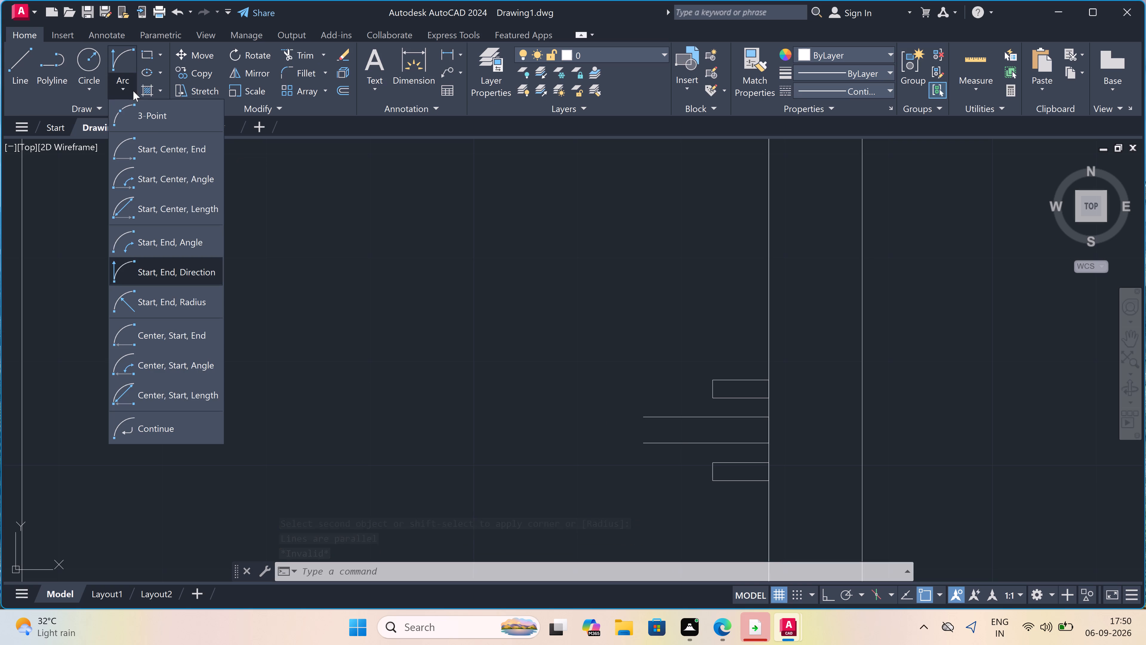
{"action": "left_click", "coordinate": [164, 107]}
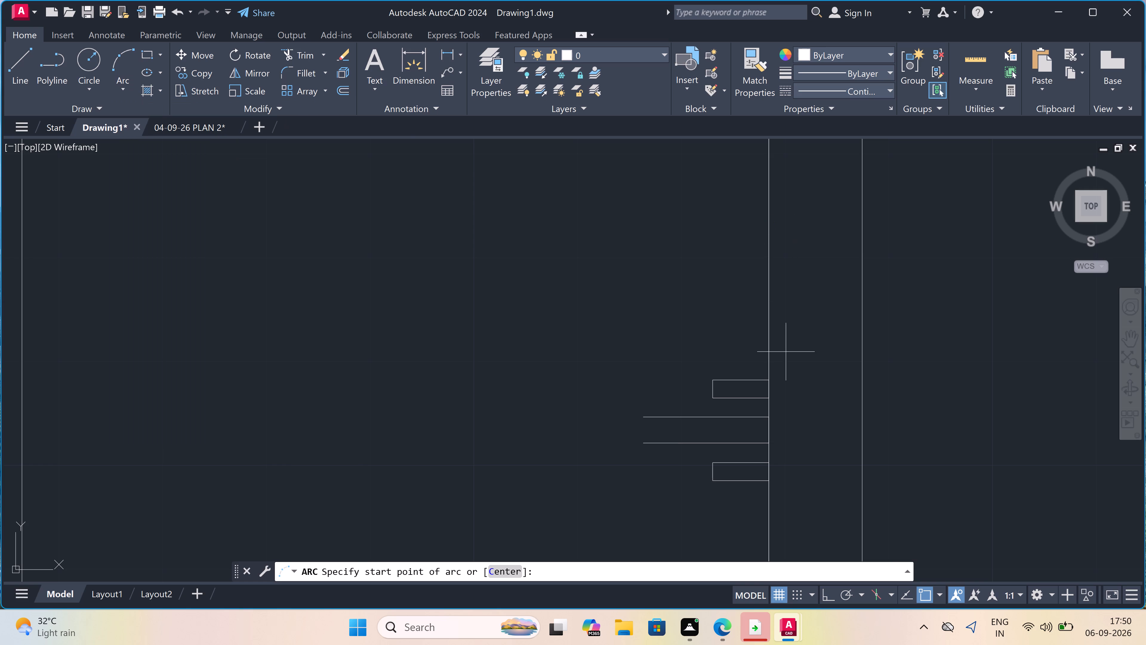
{"action": "scroll", "coordinate": [623, 437], "scroll_direction": "up", "scroll_amount": 2}
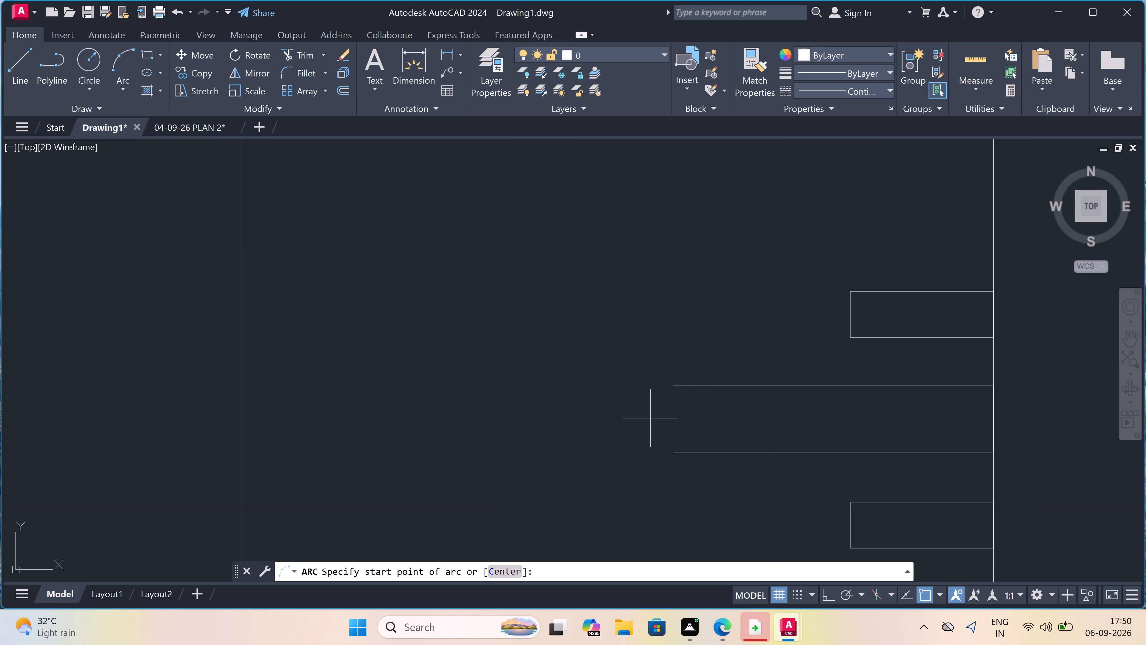
{"action": "left_click", "coordinate": [673, 383]}
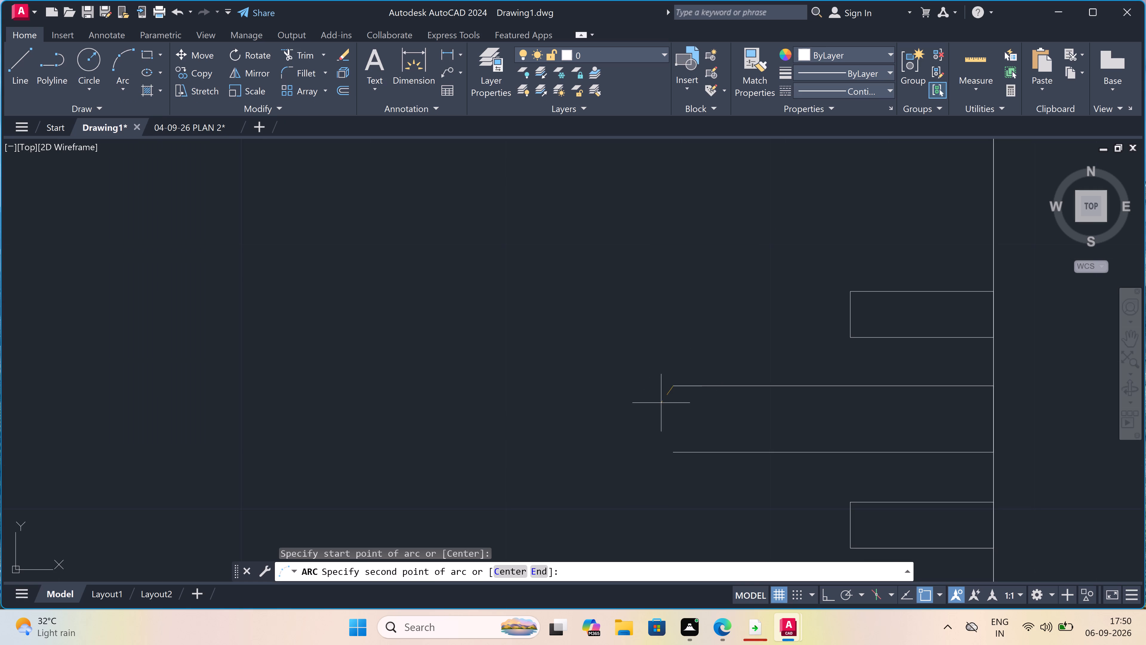
{"action": "double_click", "coordinate": [647, 417]}
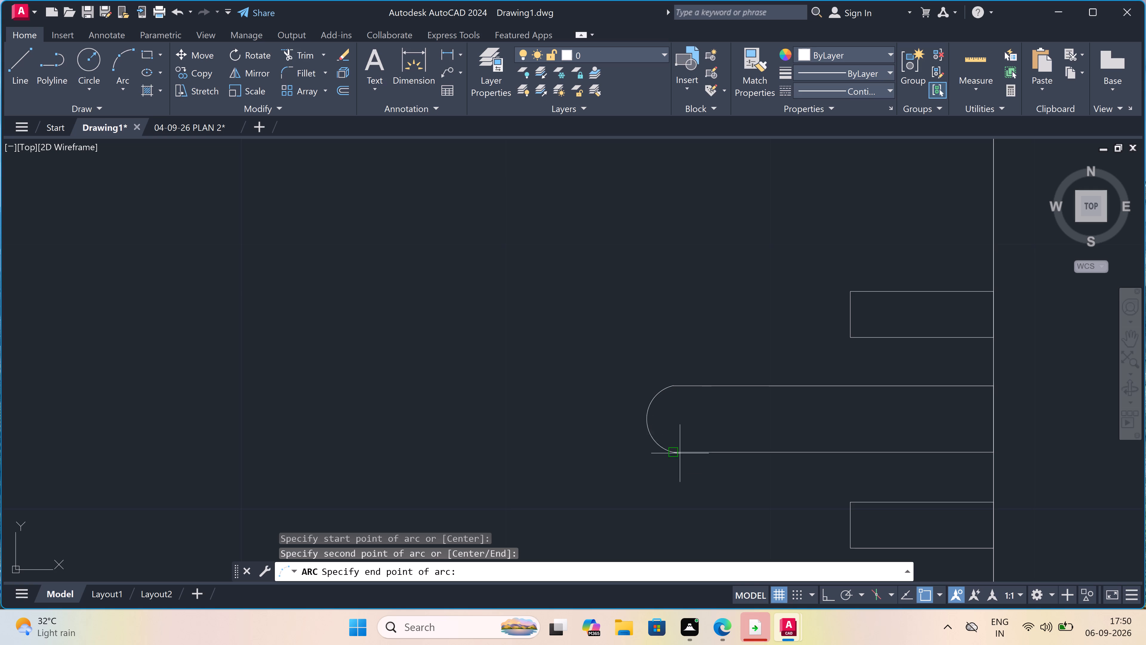
{"action": "double_click", "coordinate": [672, 450]}
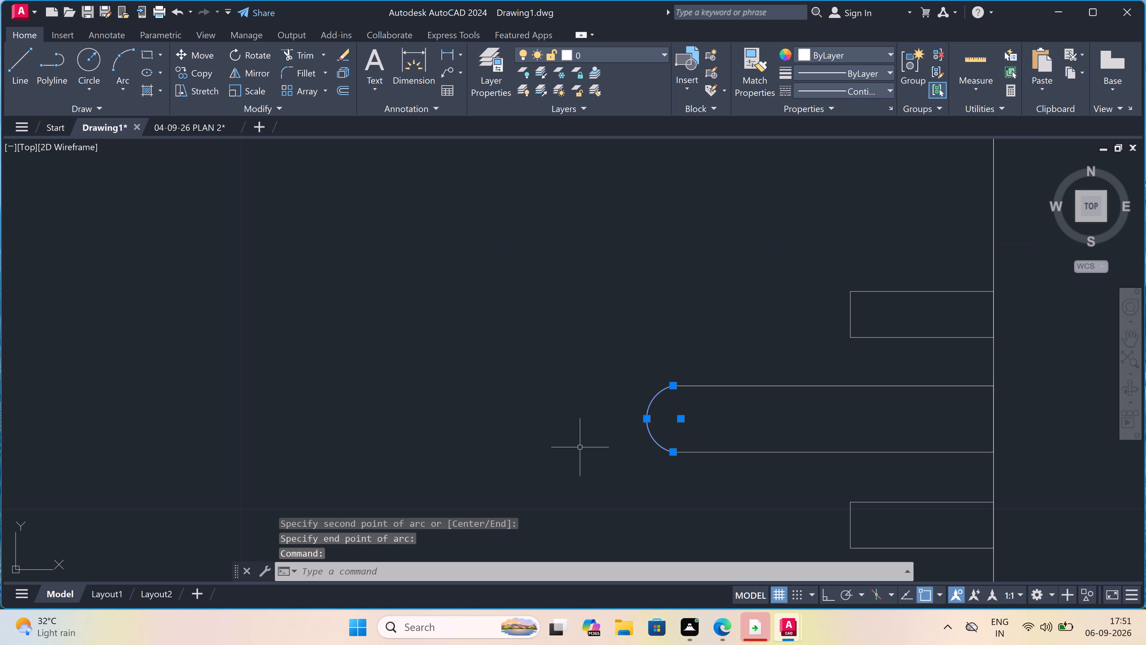
{"action": "key", "text": "Escape"}
Trim away the inner wall line overlaps at the washroom's southwest corner to leave a clean wall junction.
{"action": "scroll", "coordinate": [540, 411], "scroll_direction": "down", "scroll_amount": 4}
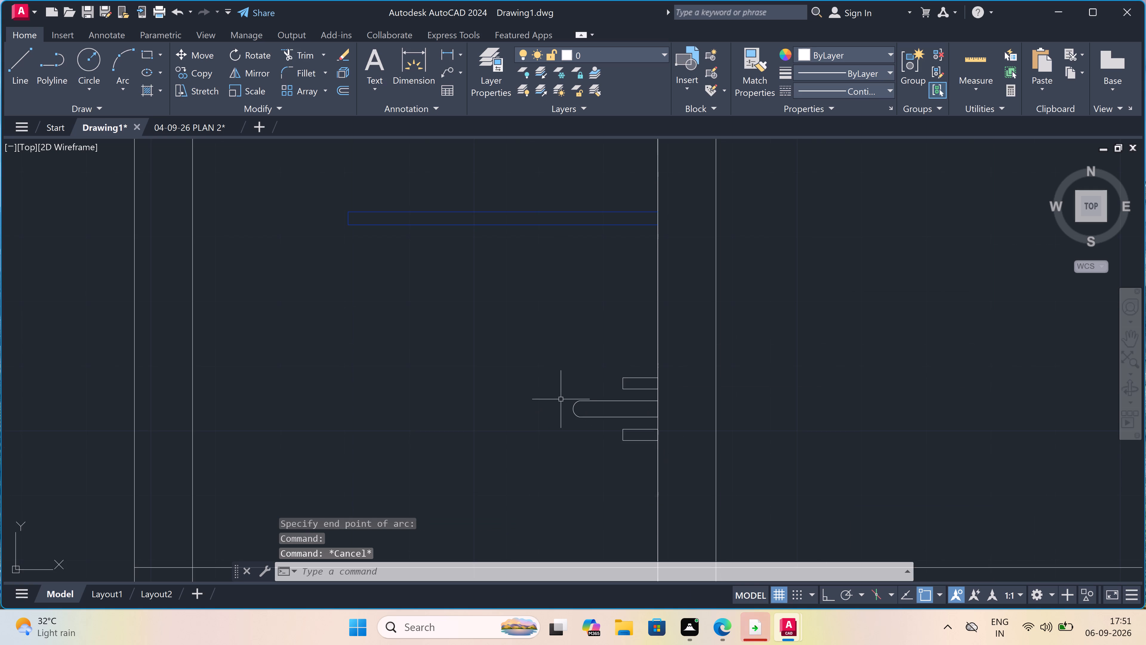
{"action": "scroll", "coordinate": [566, 398], "scroll_direction": "down", "scroll_amount": 2}
{"action": "scroll", "coordinate": [563, 404], "scroll_direction": "up", "scroll_amount": 4}
{"action": "scroll", "coordinate": [562, 405], "scroll_direction": "down", "scroll_amount": 1}
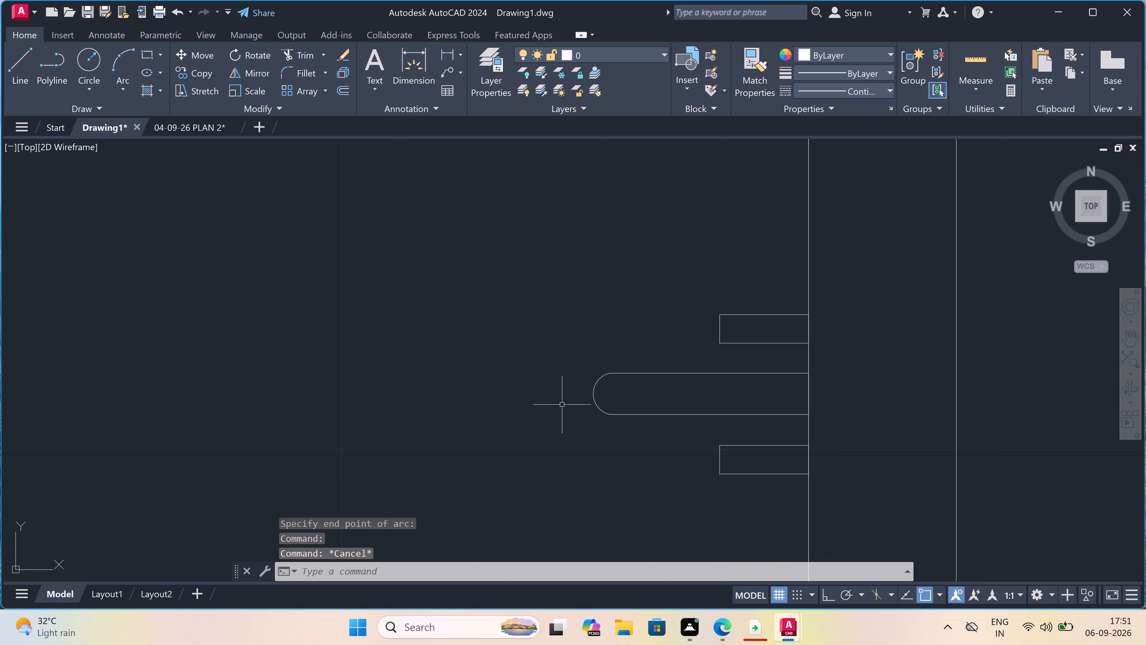
{"action": "scroll", "coordinate": [562, 405], "scroll_direction": "down", "scroll_amount": 4}
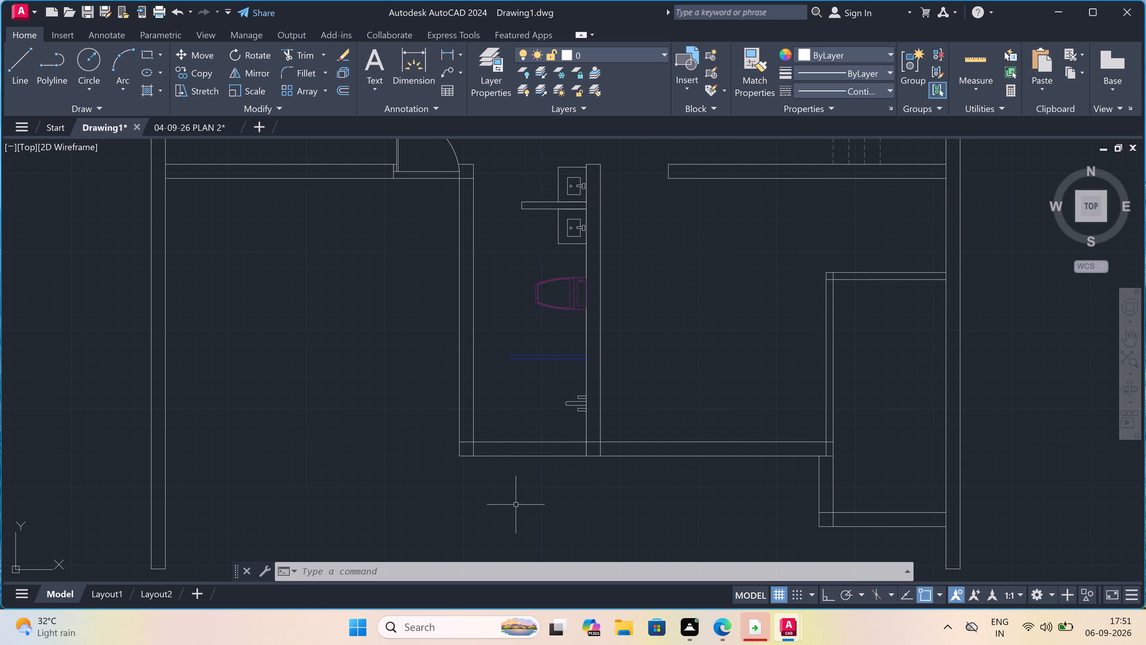
{"action": "scroll", "coordinate": [506, 493], "scroll_direction": "up", "scroll_amount": 1}
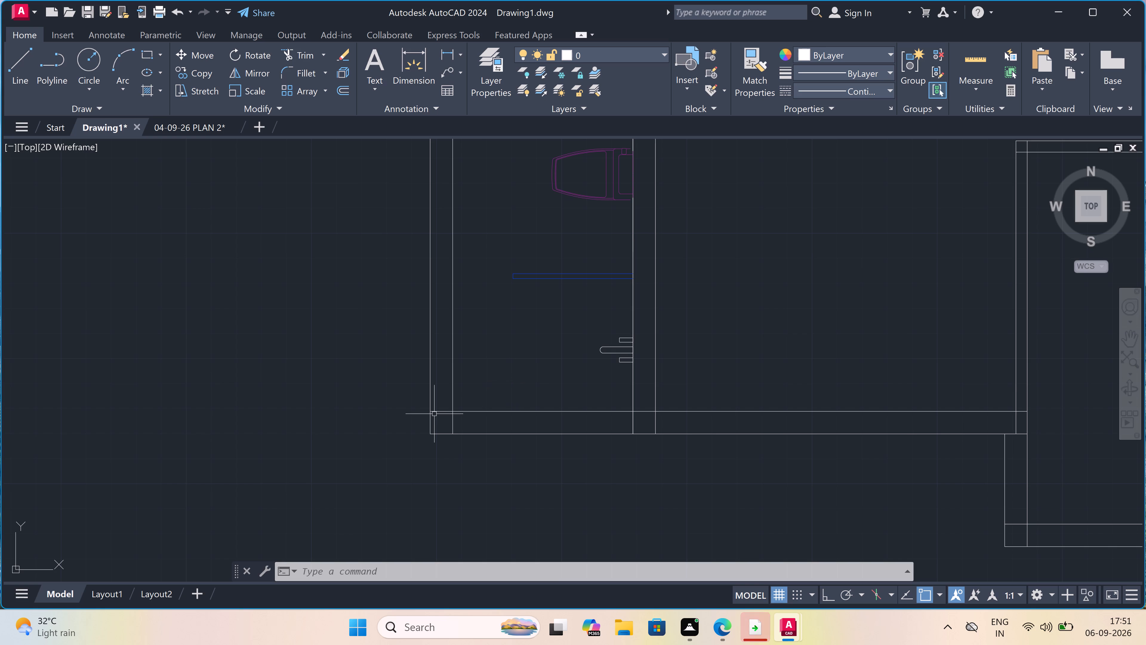
{"action": "scroll", "coordinate": [405, 392], "scroll_direction": "up", "scroll_amount": 1}
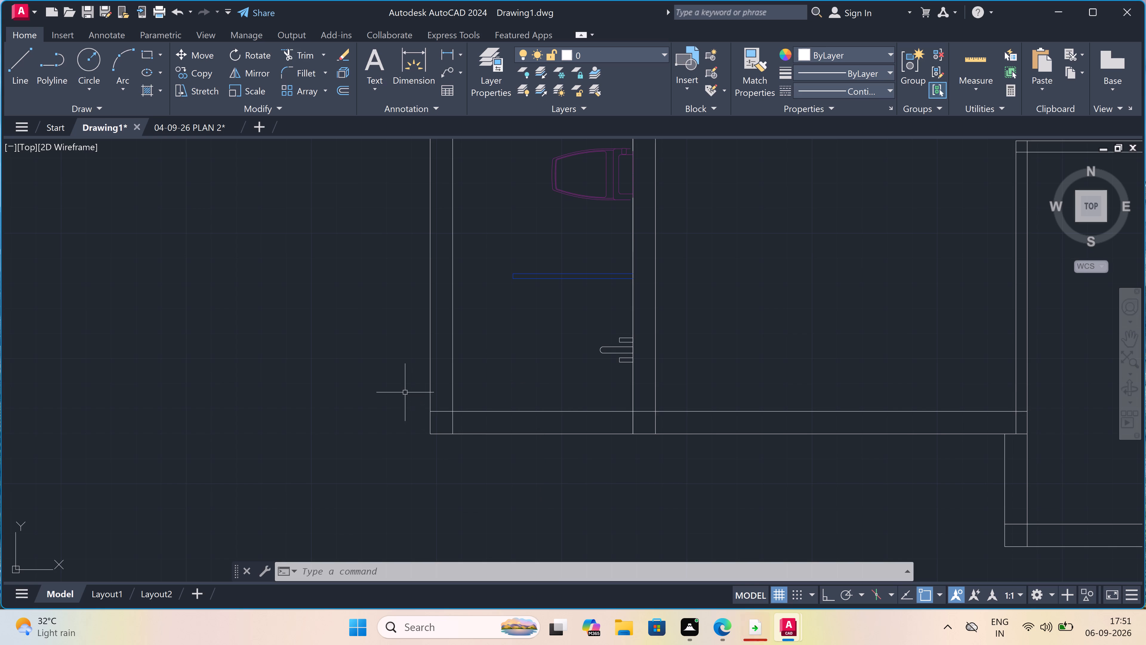
{"action": "type", "text": "tr"}
{"action": "key", "text": "space"}
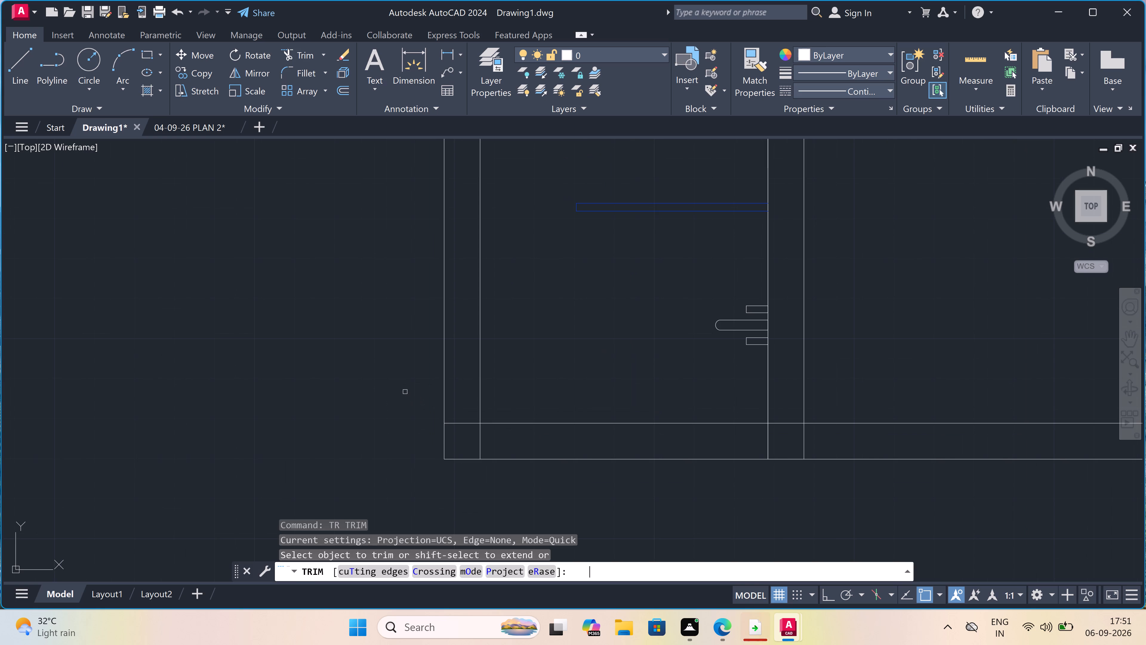
{"action": "left_click", "coordinate": [455, 422]}
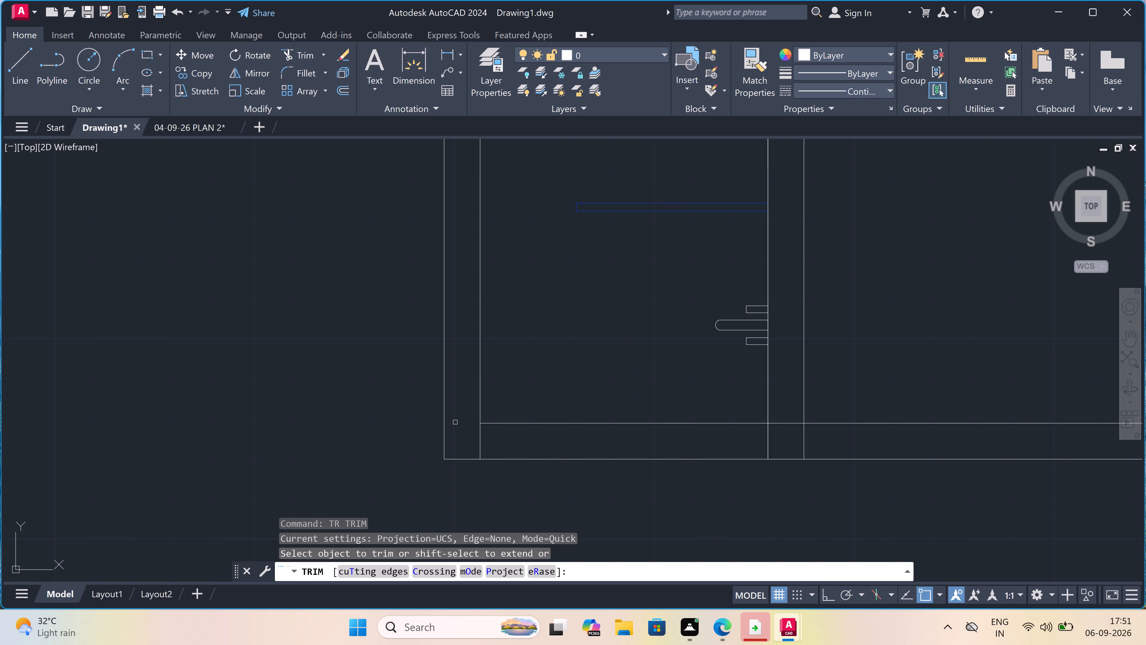
{"action": "left_click", "coordinate": [465, 440]}
{"action": "double_click", "coordinate": [500, 443]}
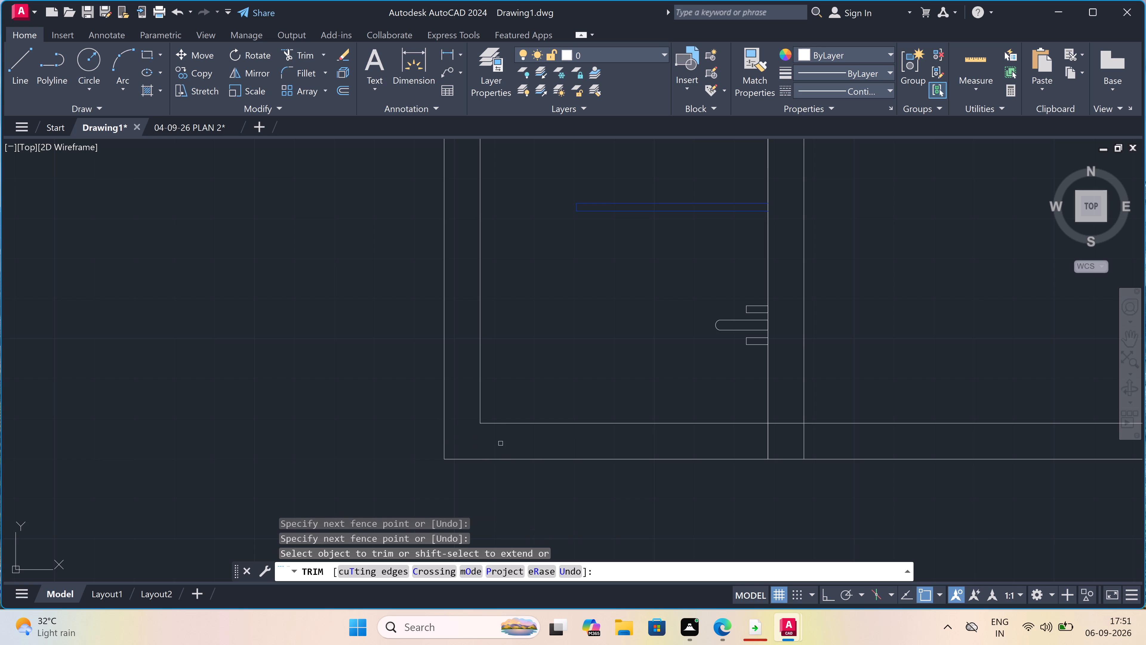
{"action": "key", "text": "Escape"}
Draw a 2' wide window in the washroom's south wall with ortho on: two jamb lines across the wall joined by a mid-wall line.
{"action": "type", "text": "l"}
{"action": "key", "text": "space"}
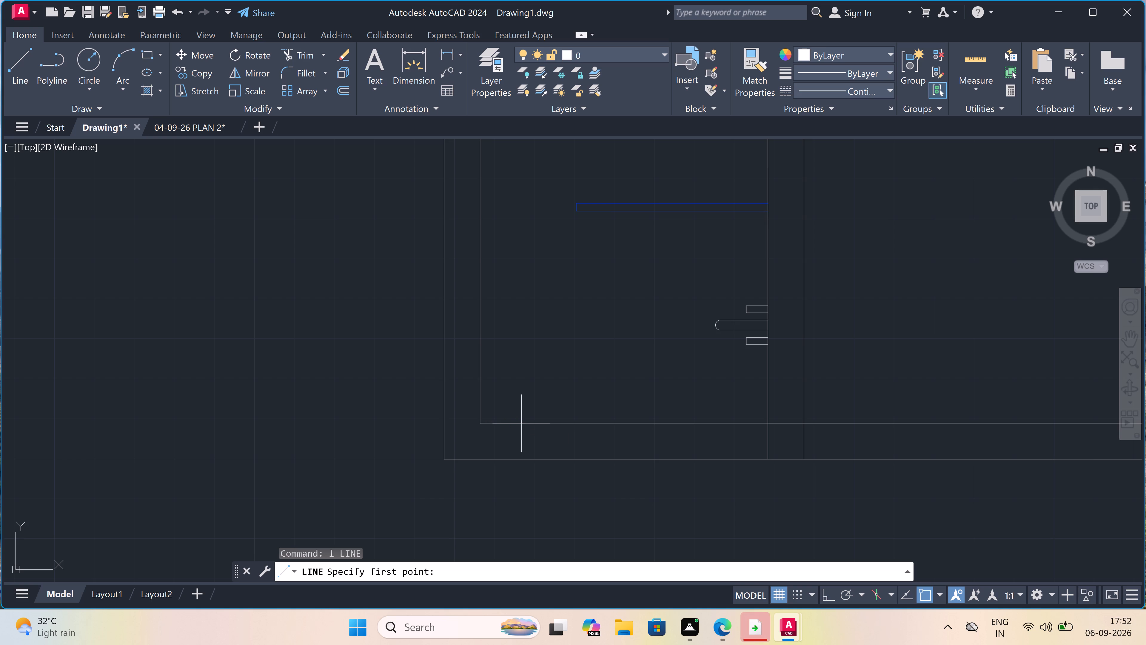
{"action": "double_click", "coordinate": [531, 423]}
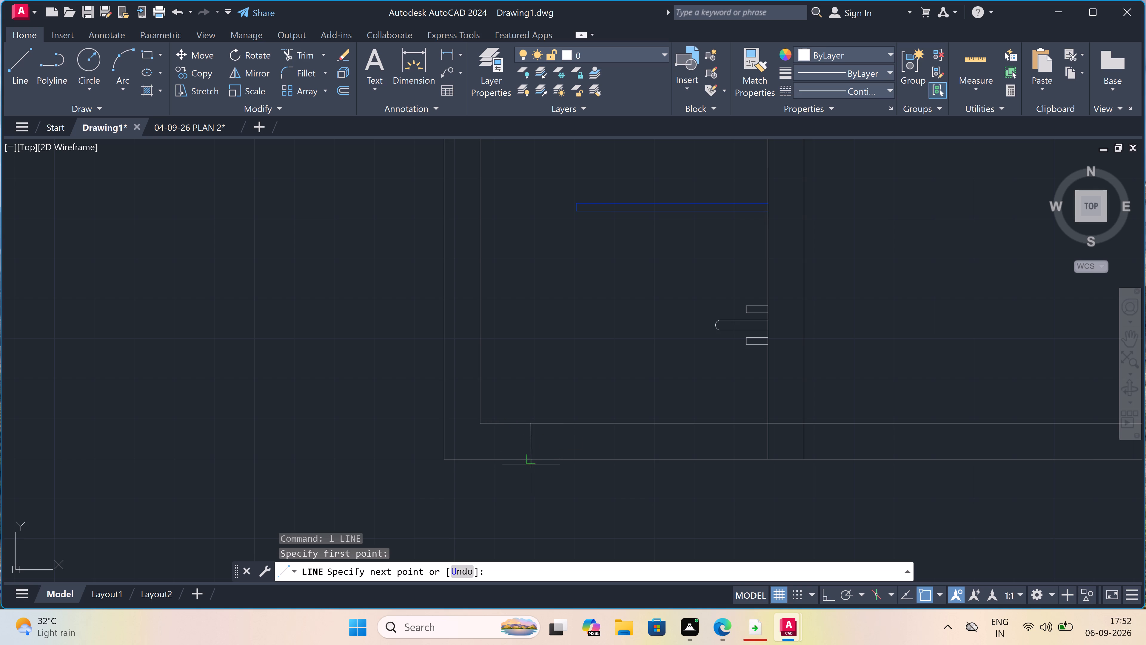
{"action": "key", "text": "F8"}
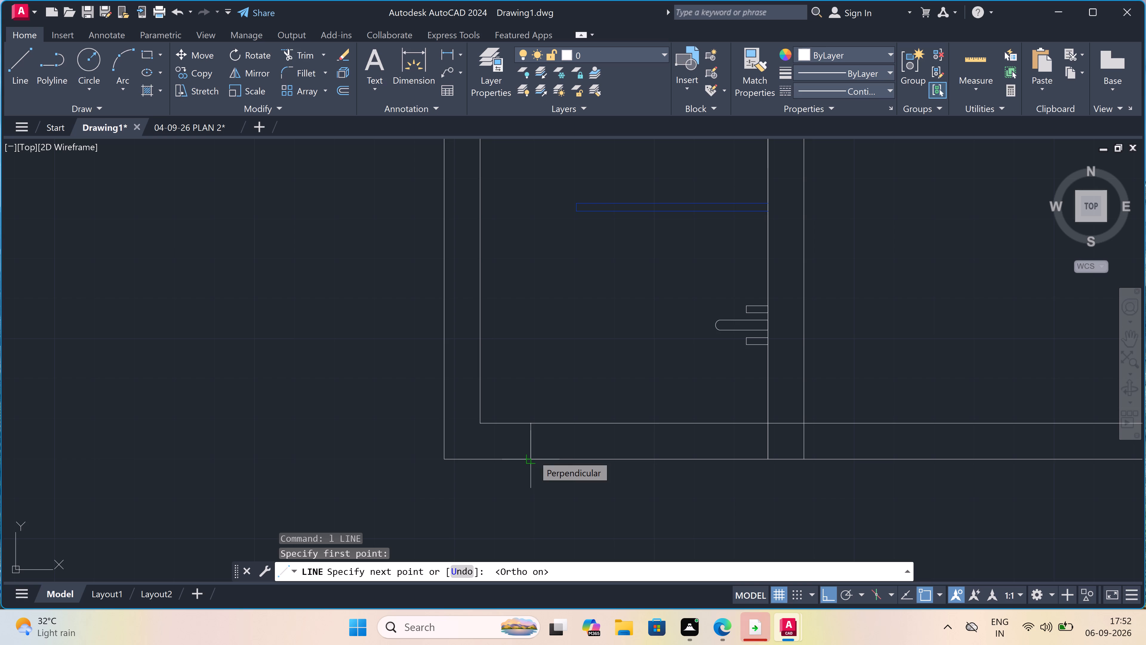
{"action": "left_click", "coordinate": [533, 455]}
{"action": "left_click", "coordinate": [529, 442]}
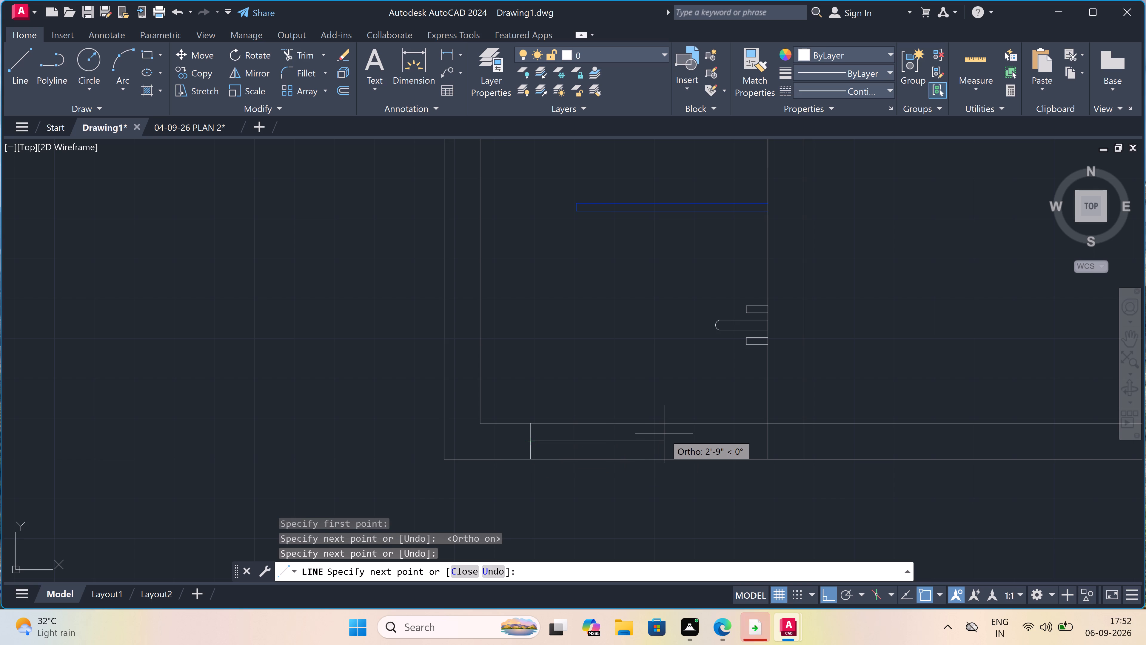
{"action": "key", "text": "2"}
{"action": "key", "text": "shift+quotedbl"}
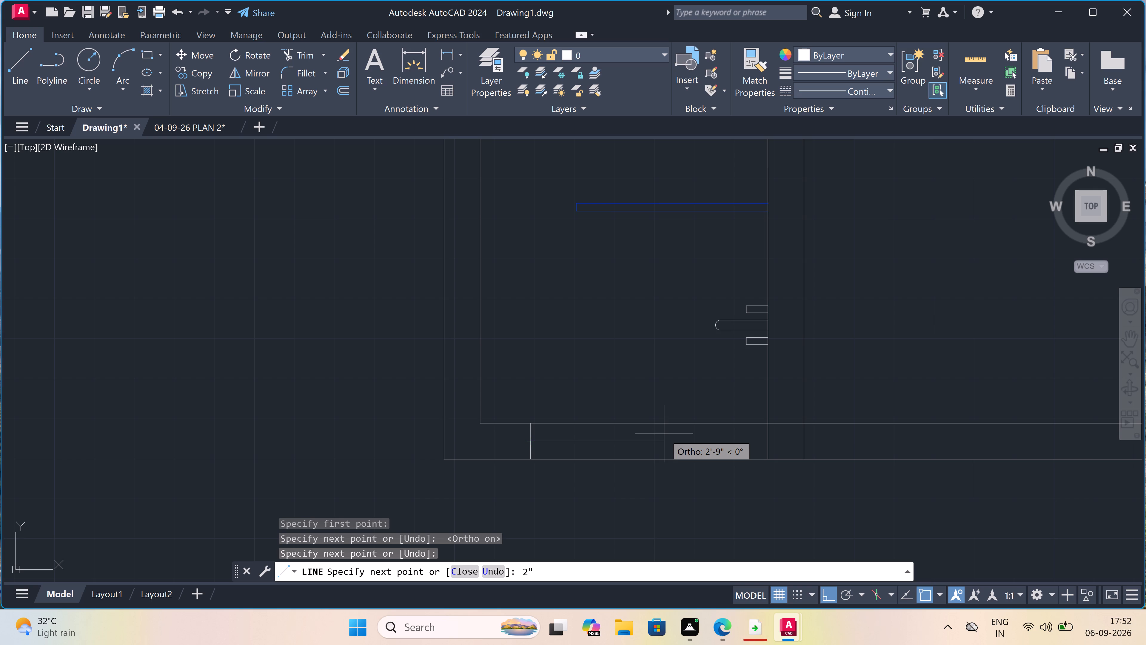
{"action": "key", "text": "BackSpace"}
{"action": "type", "text": "'"}
{"action": "key", "text": "space"}
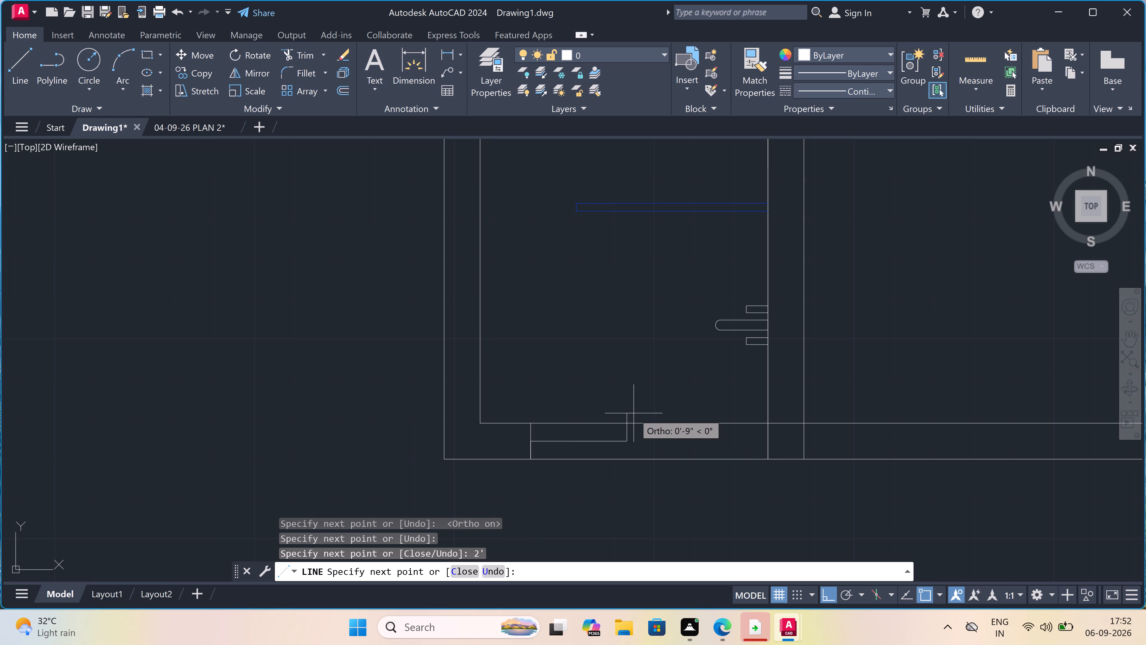
{"action": "left_click", "coordinate": [627, 424]}
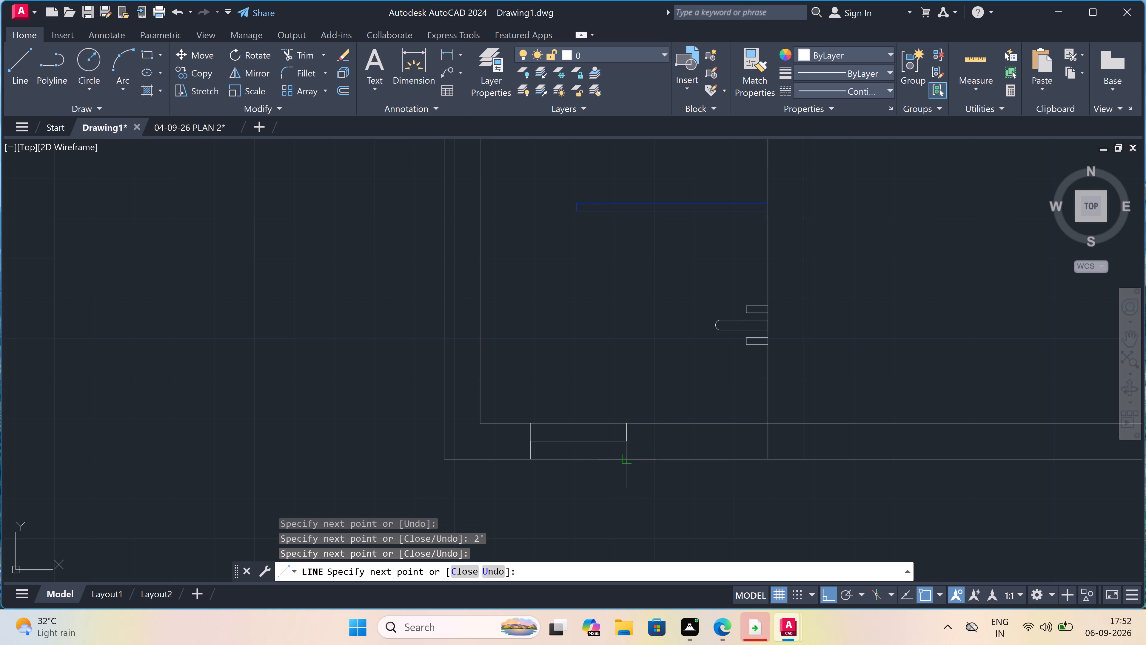
{"action": "left_click", "coordinate": [629, 457]}
{"action": "key", "text": "Escape"}
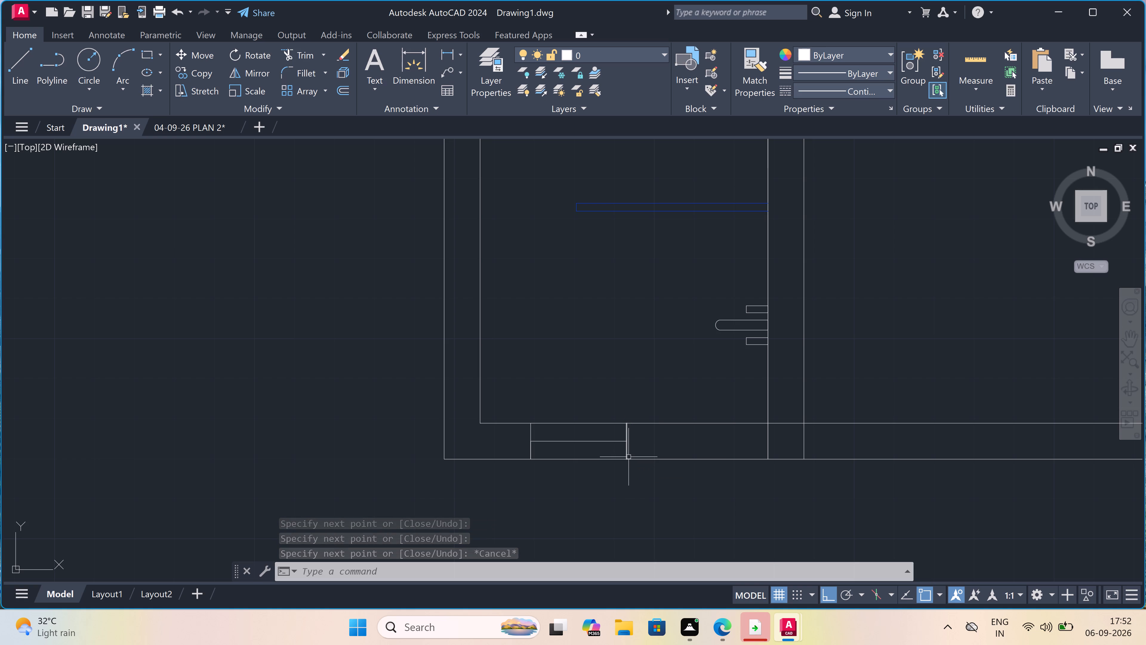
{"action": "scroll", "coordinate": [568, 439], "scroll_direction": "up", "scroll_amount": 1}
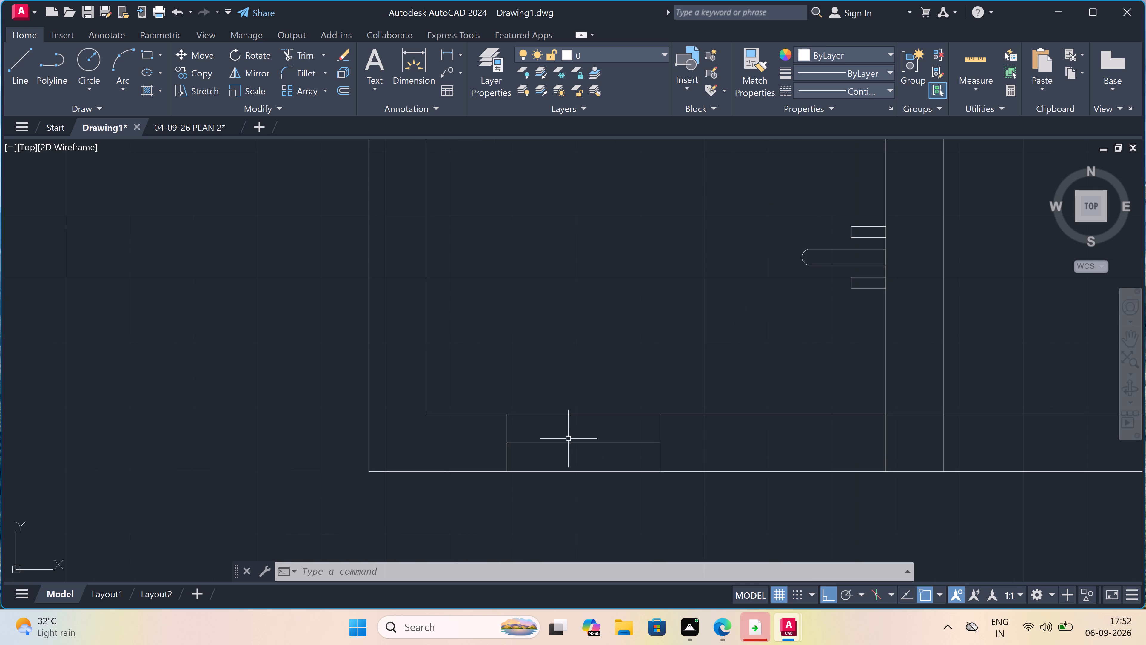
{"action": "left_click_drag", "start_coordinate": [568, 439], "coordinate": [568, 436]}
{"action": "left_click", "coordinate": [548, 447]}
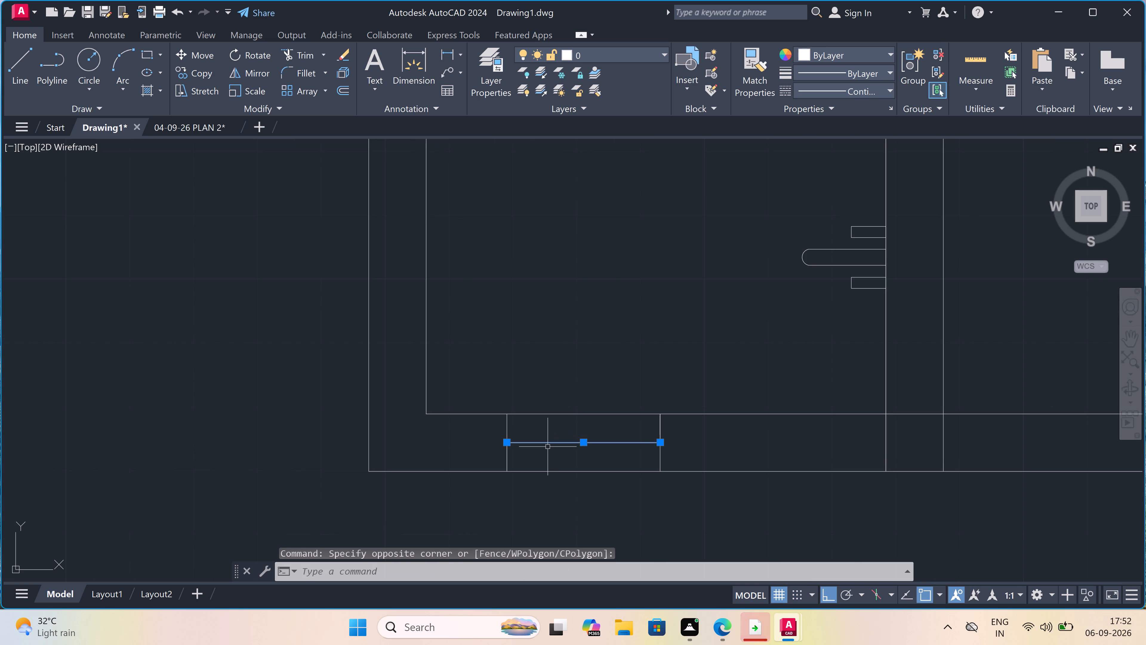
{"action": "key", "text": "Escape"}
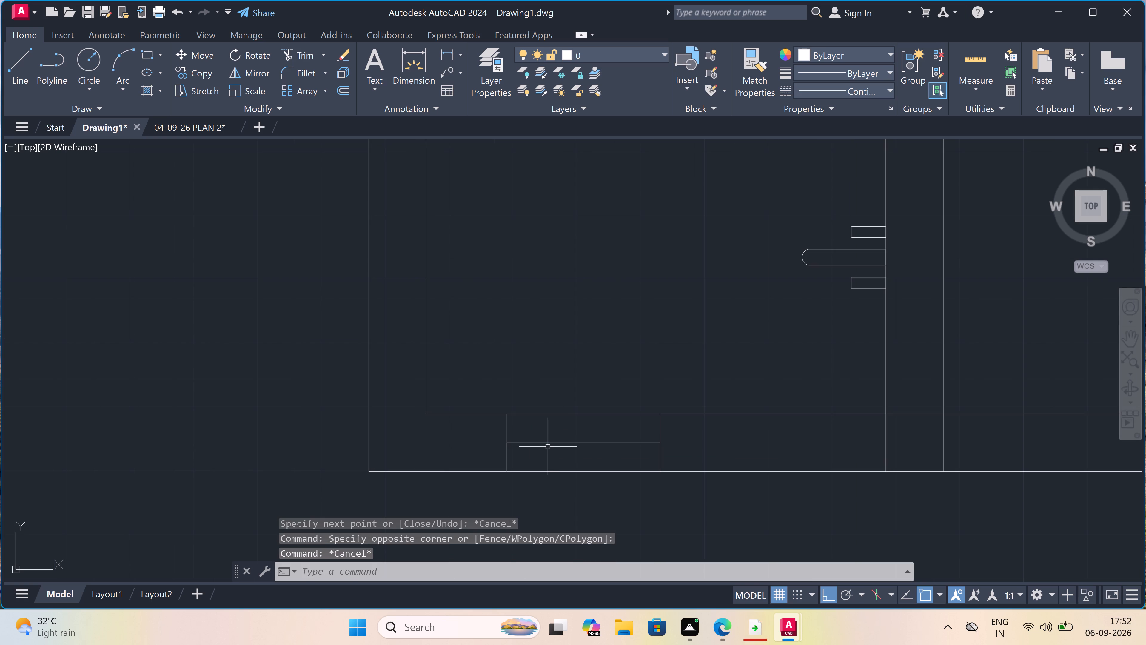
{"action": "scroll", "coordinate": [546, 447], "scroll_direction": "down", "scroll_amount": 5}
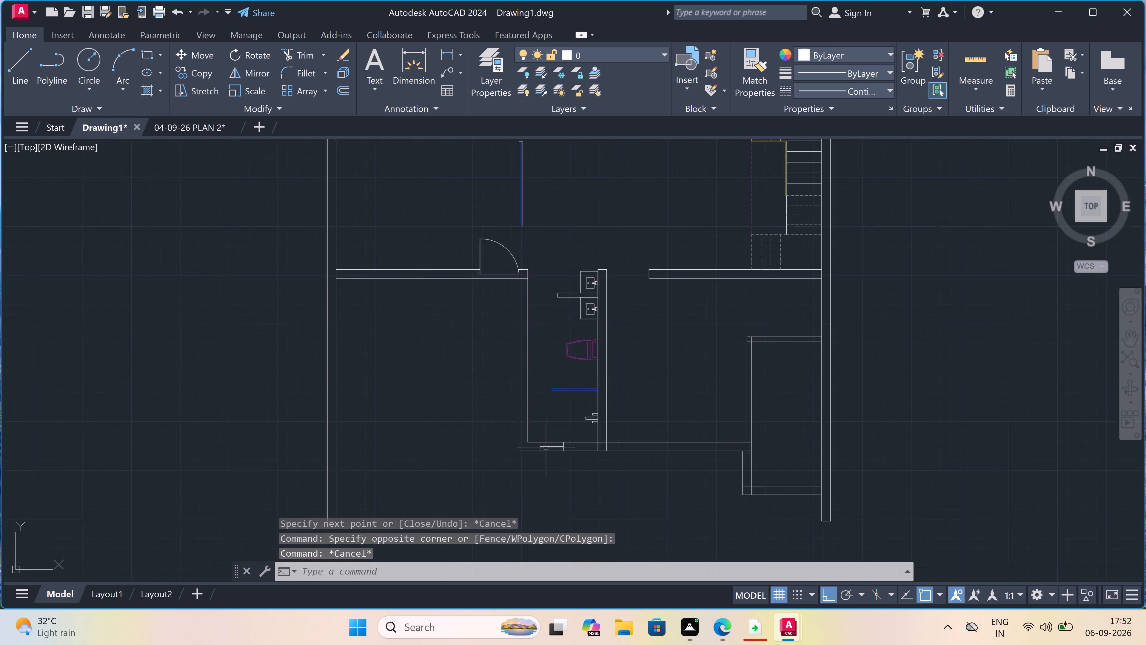
Offset the south-wall window's mid-wall line 2" to its north and south sides.
{"action": "scroll", "coordinate": [547, 447], "scroll_direction": "up", "scroll_amount": 1}
{"action": "scroll", "coordinate": [547, 447], "scroll_direction": "down", "scroll_amount": 1}
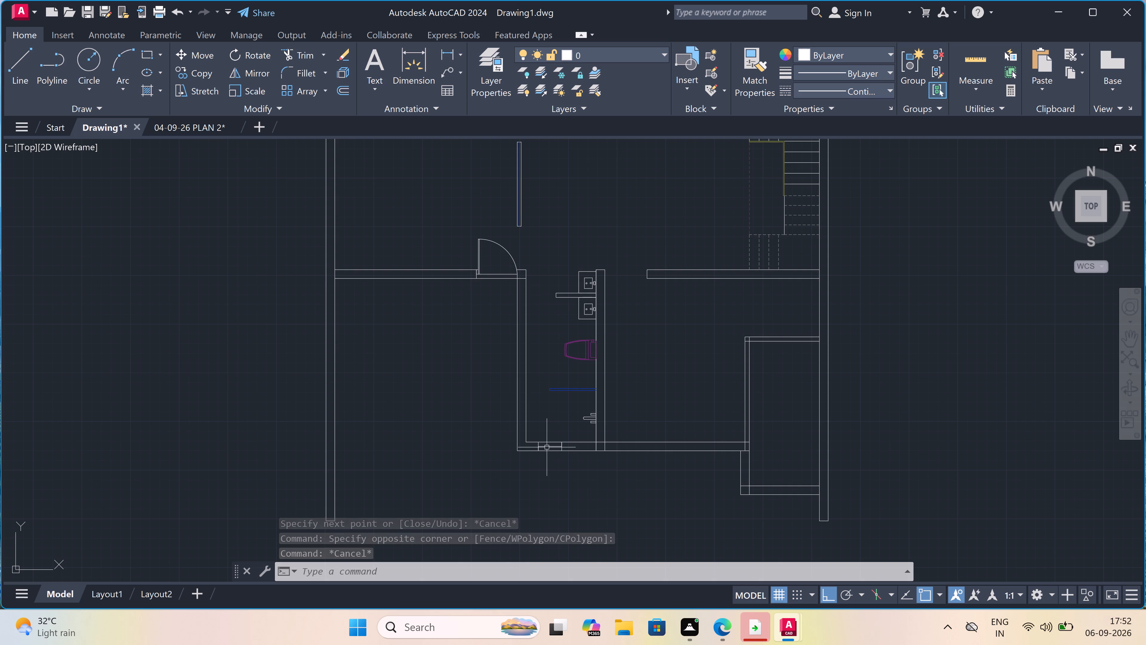
{"action": "scroll", "coordinate": [547, 447], "scroll_direction": "up", "scroll_amount": 3}
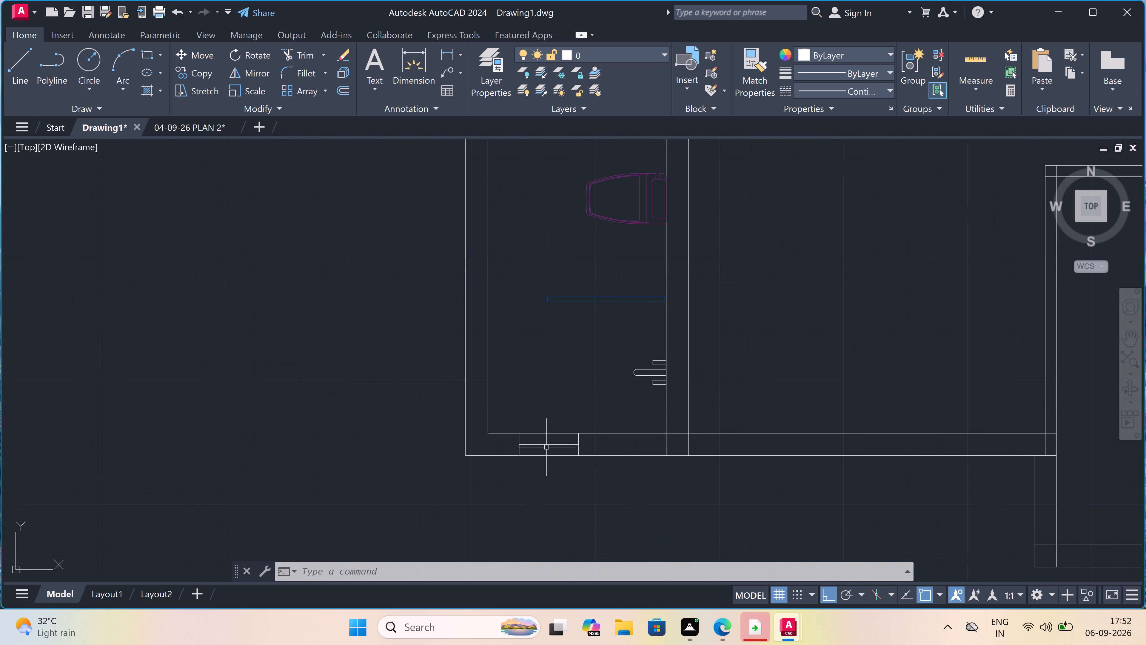
{"action": "scroll", "coordinate": [546, 447], "scroll_direction": "down", "scroll_amount": 3}
{"action": "scroll", "coordinate": [545, 448], "scroll_direction": "up", "scroll_amount": 1}
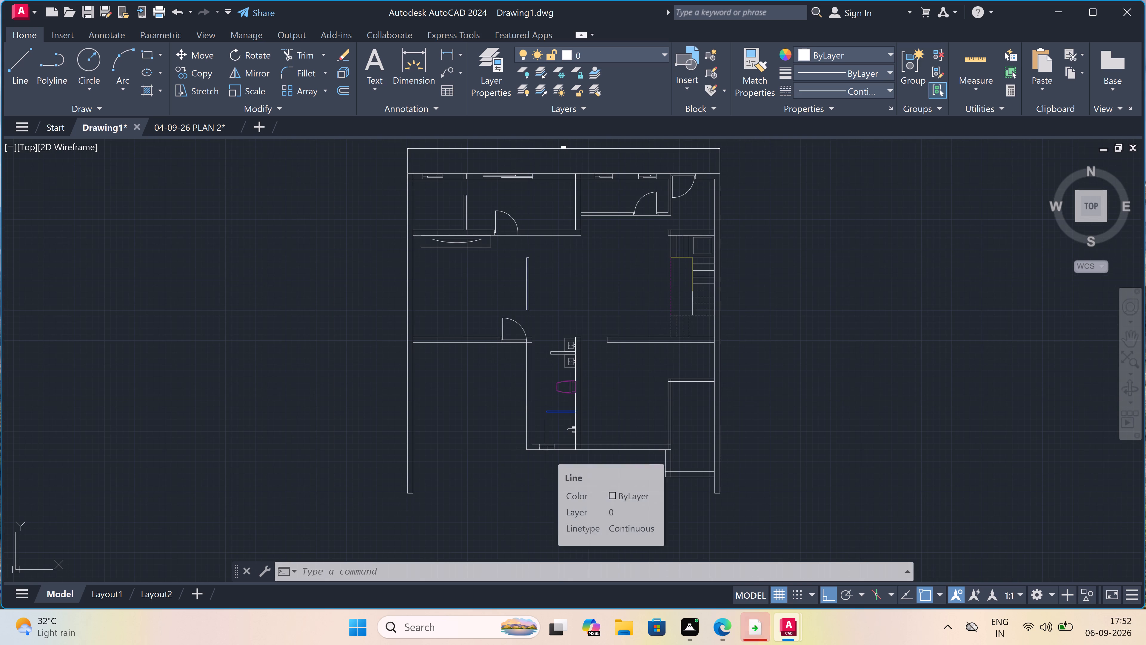
{"action": "scroll", "coordinate": [545, 448], "scroll_direction": "up", "scroll_amount": 5}
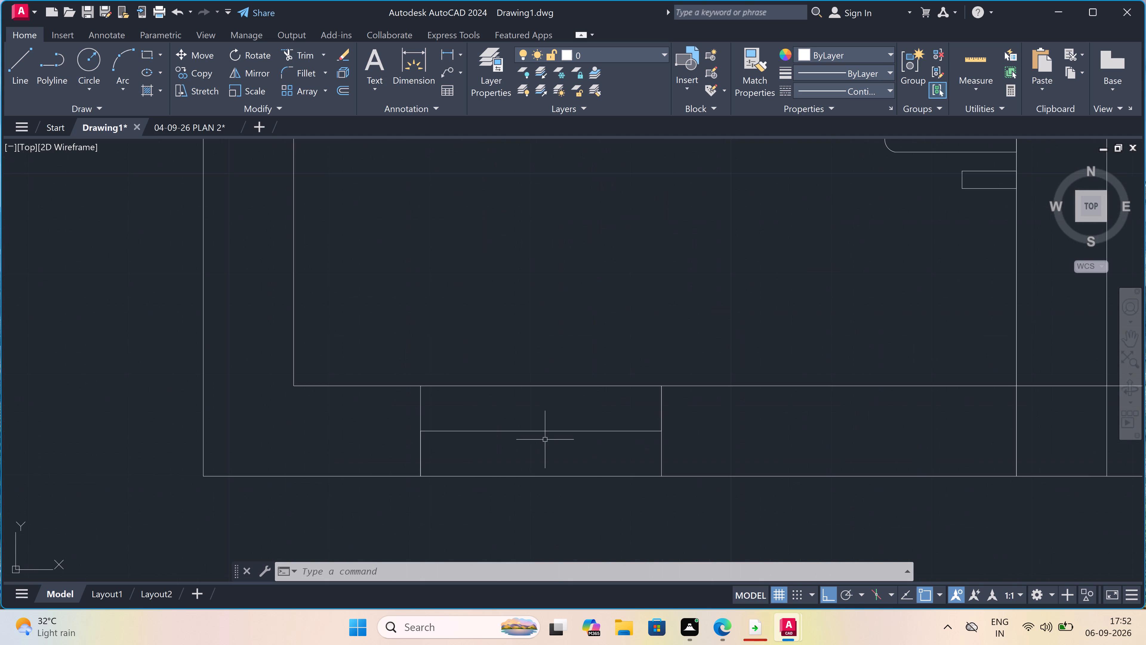
{"action": "type", "text": "o"}
{"action": "key", "text": "space"}
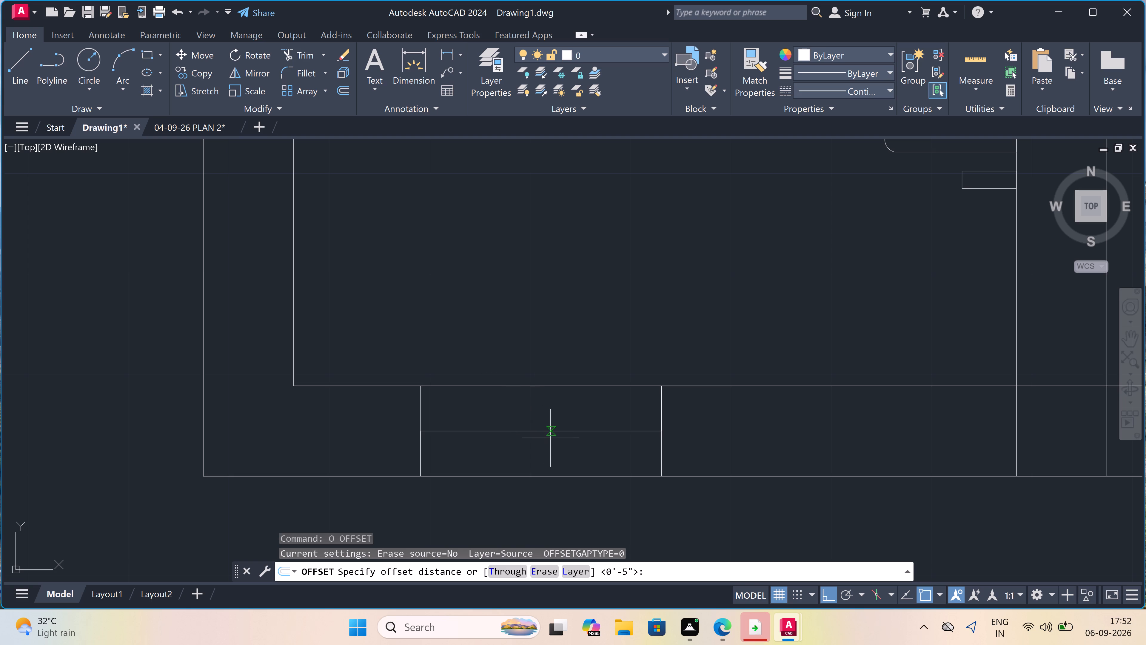
{"action": "left_click", "coordinate": [545, 429]}
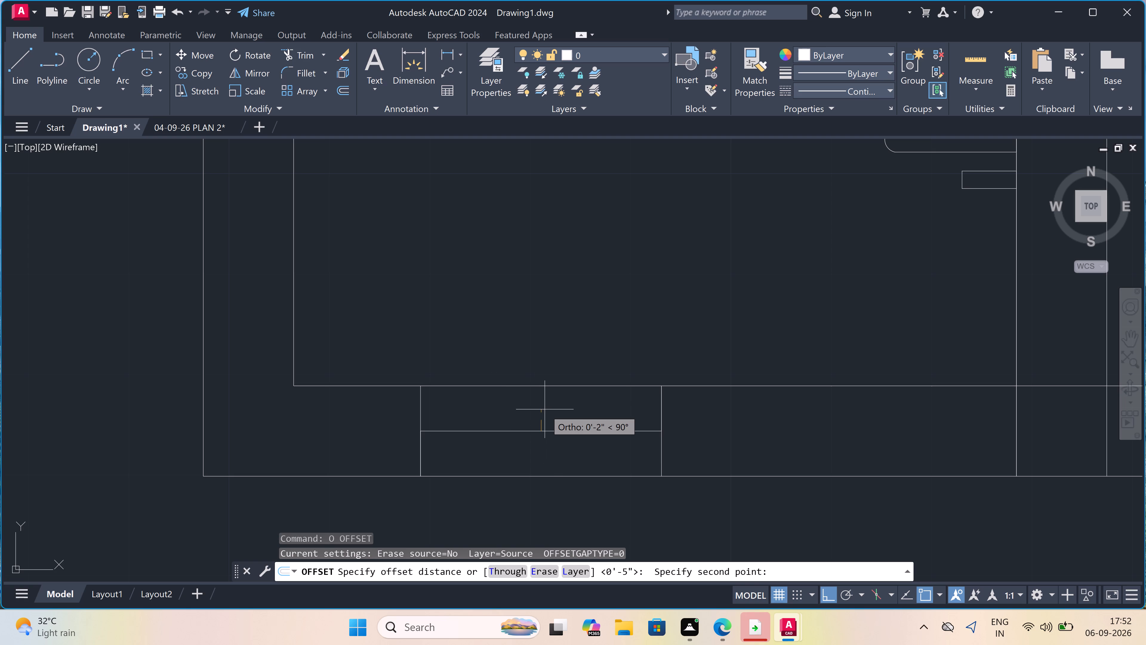
{"action": "key", "text": "2"}
{"action": "type", "text": "\""}
{"action": "key", "text": "space"}
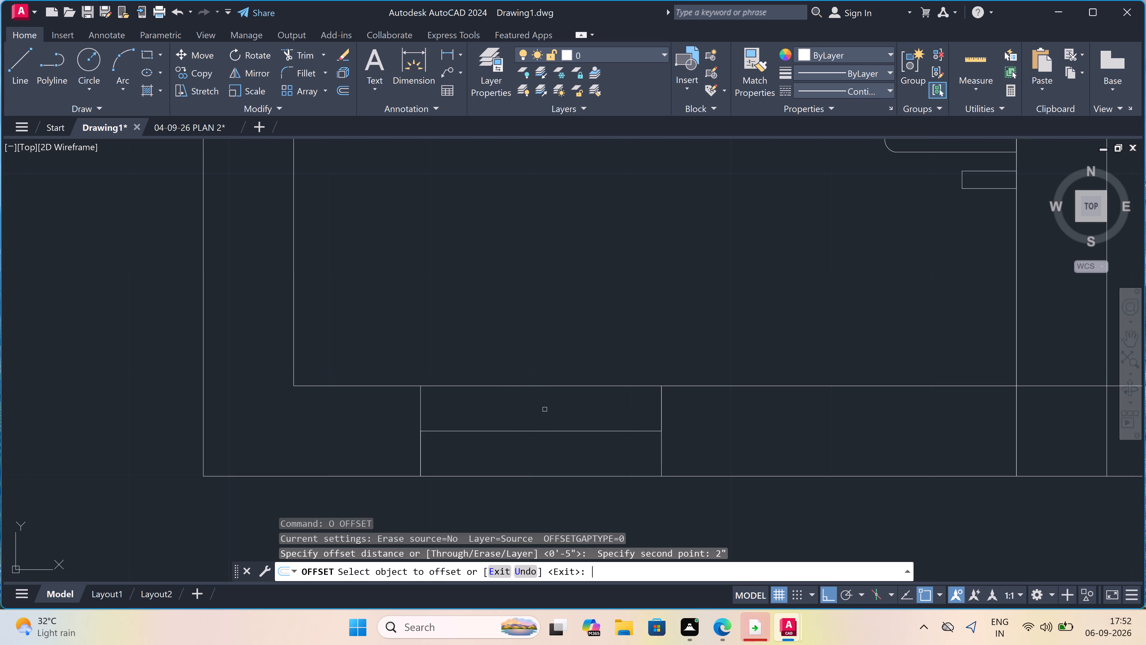
{"action": "left_click", "coordinate": [533, 433]}
{"action": "left_click", "coordinate": [524, 416]}
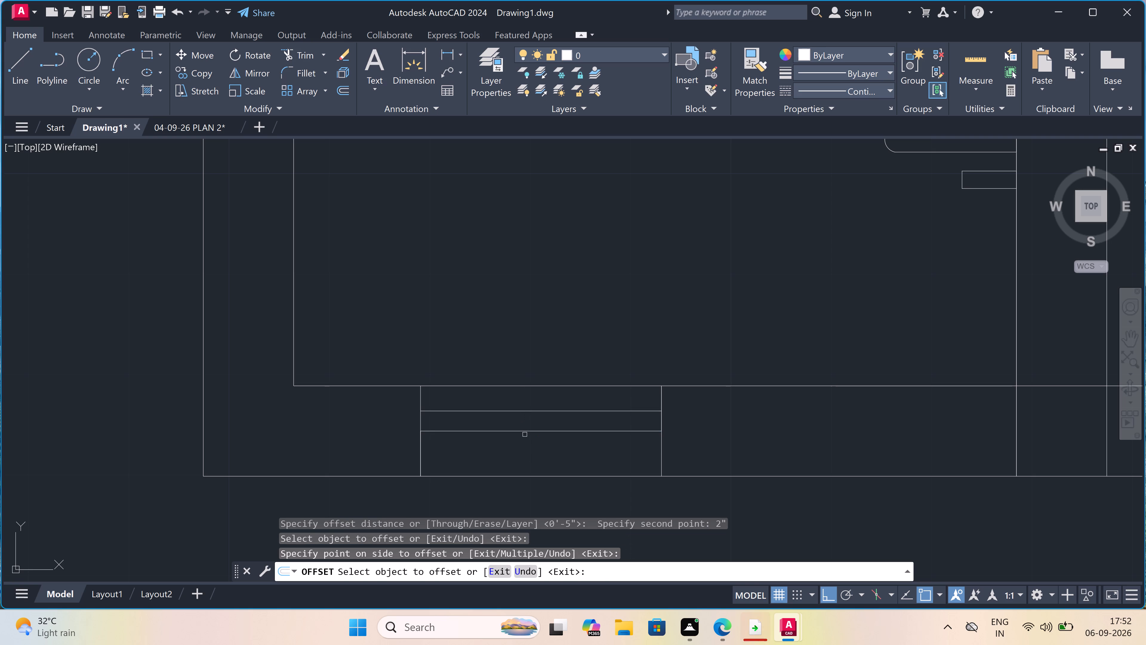
{"action": "left_click", "coordinate": [523, 432]}
{"action": "left_click", "coordinate": [523, 440]}
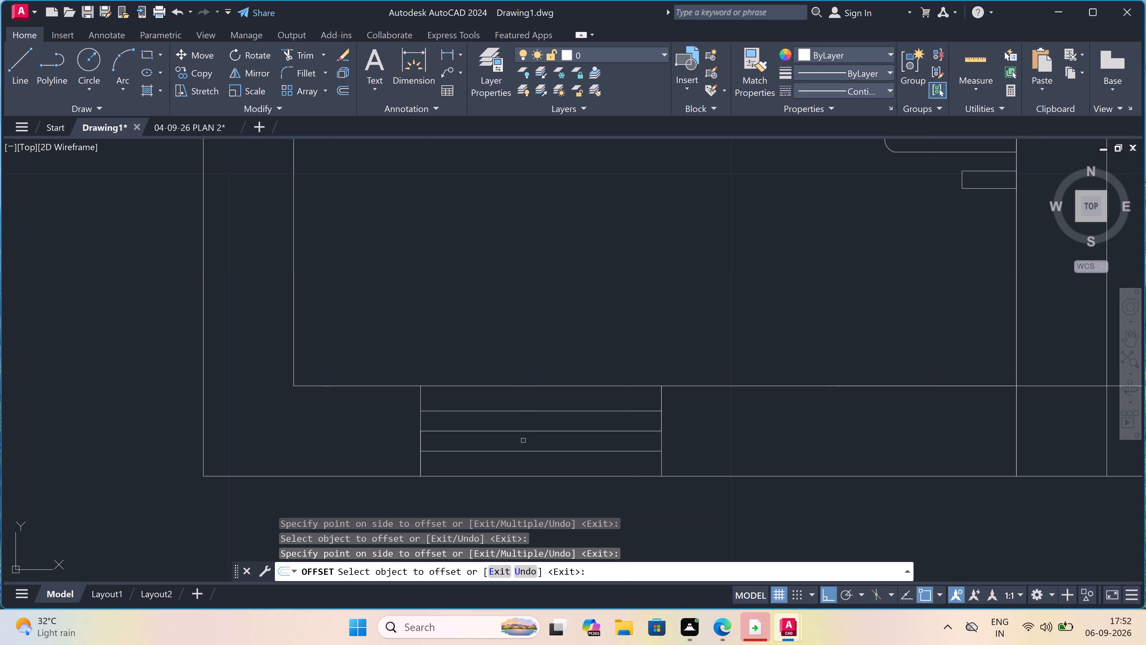
{"action": "key", "text": "Escape"}
Draw two short cross lines in the window: north offset to middle line near the east end, middle to south offset near the west end.
{"action": "type", "text": "l"}
{"action": "key", "text": "space"}
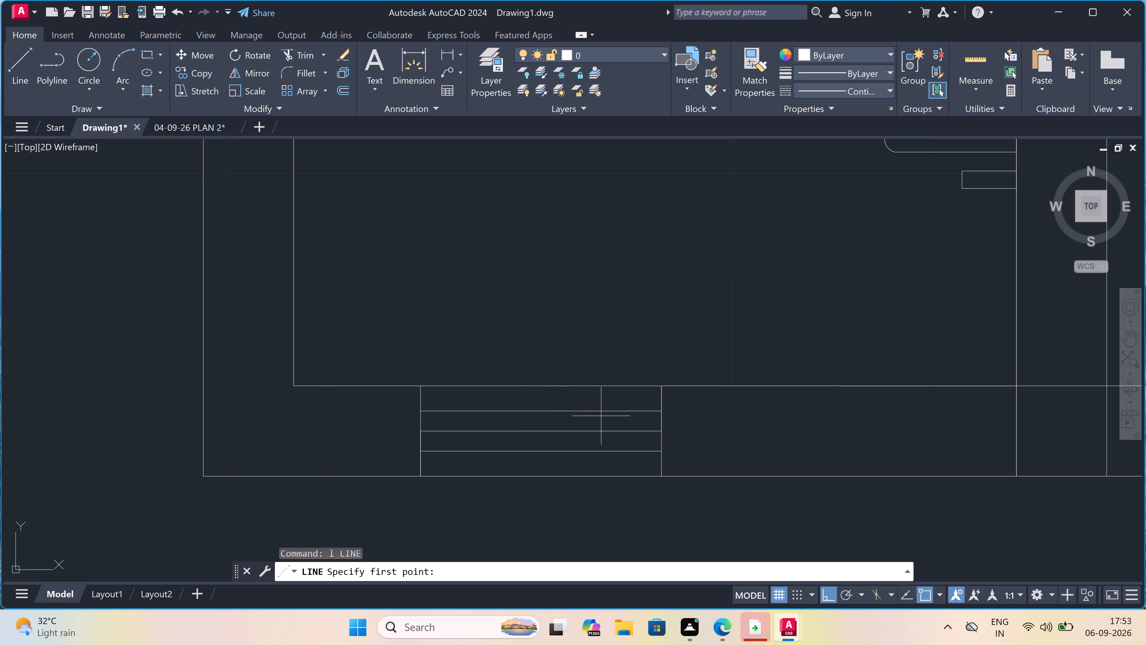
{"action": "left_click", "coordinate": [594, 411]}
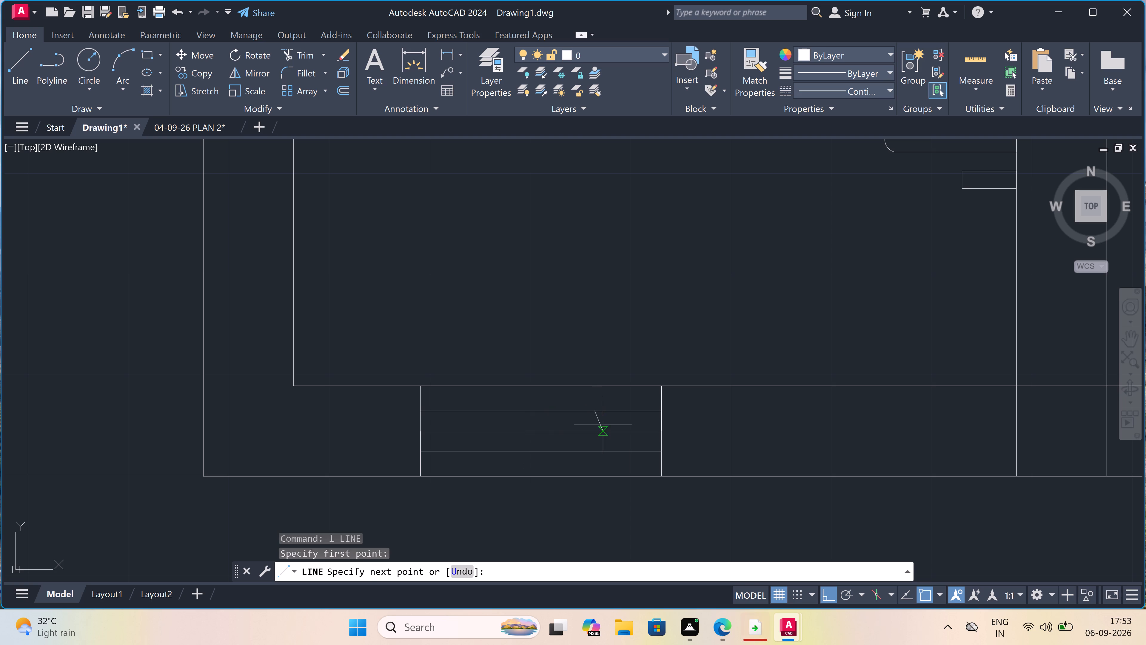
{"action": "left_click", "coordinate": [598, 431]}
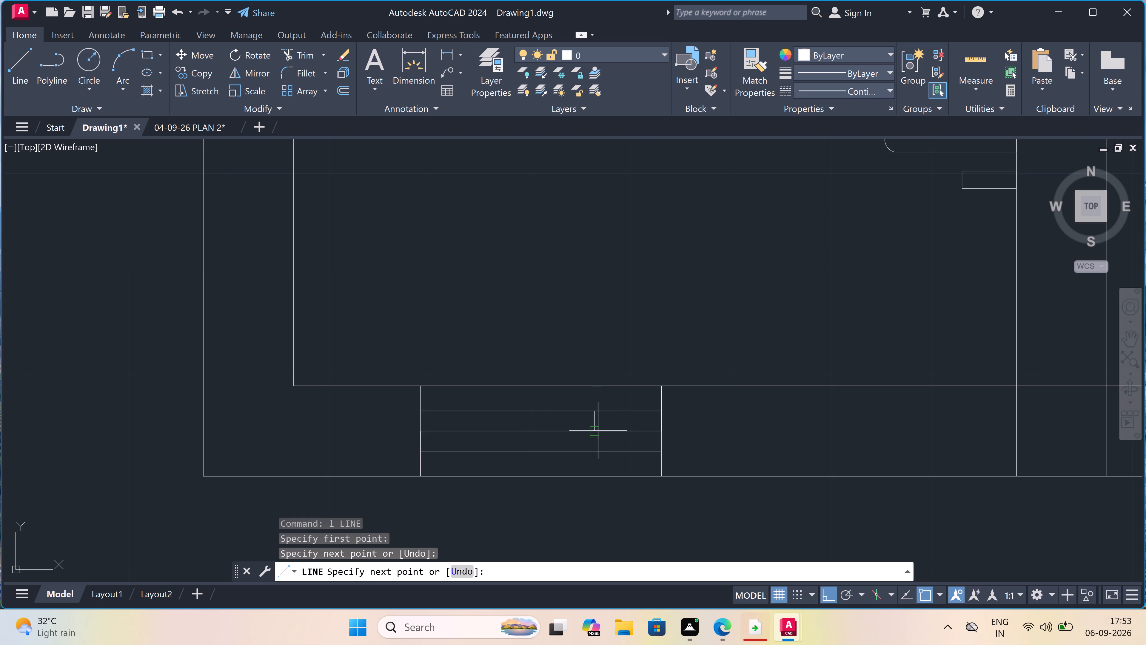
{"action": "key", "text": "Escape"}
{"action": "type", "text": "l"}
{"action": "key", "text": "space"}
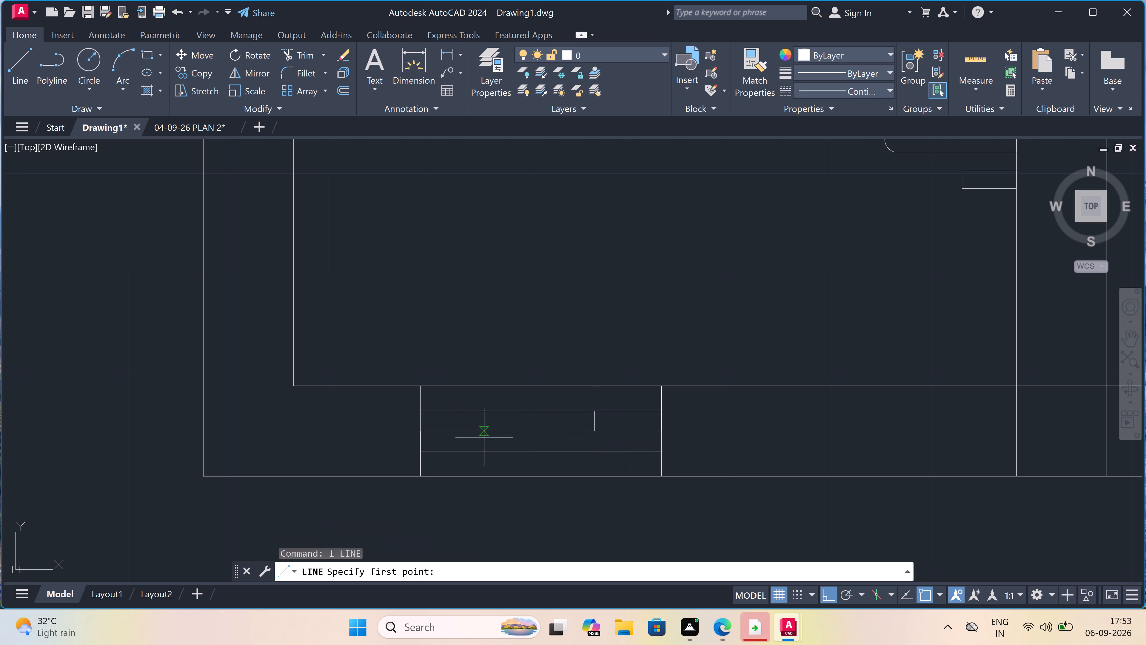
{"action": "left_click", "coordinate": [493, 433]}
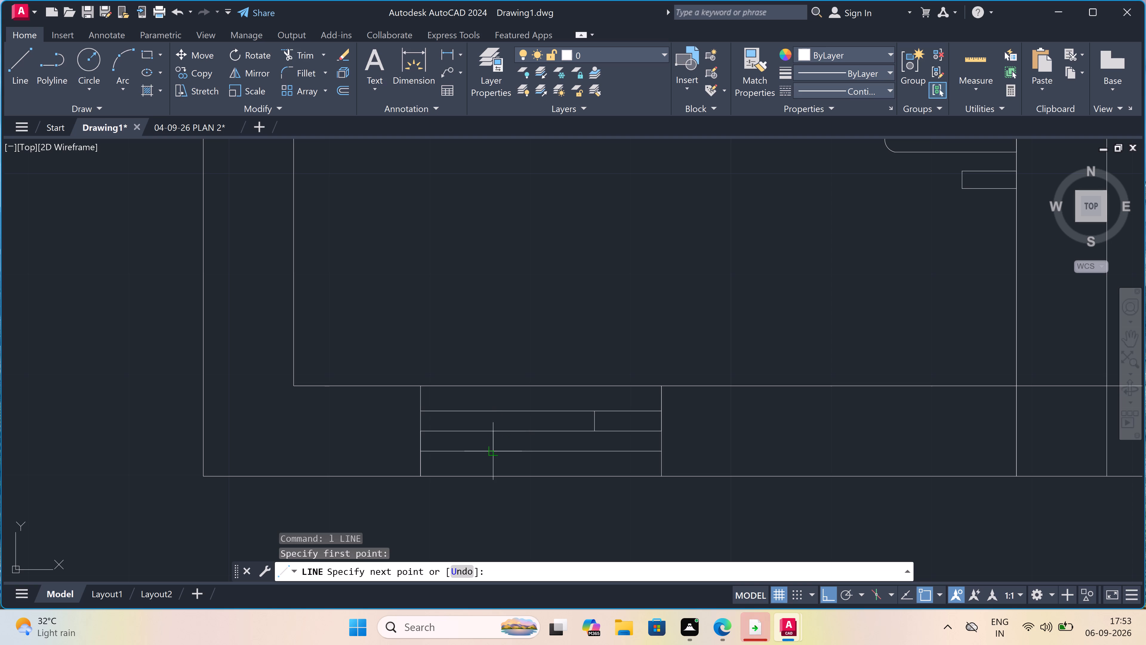
{"action": "left_click", "coordinate": [489, 453]}
{"action": "key", "text": "Escape"}
Trim the south offset line west of its cross line and the north one east of its cross line, leaving two overlapping sliding panes.
{"action": "type", "text": "tr"}
{"action": "key", "text": "space"}
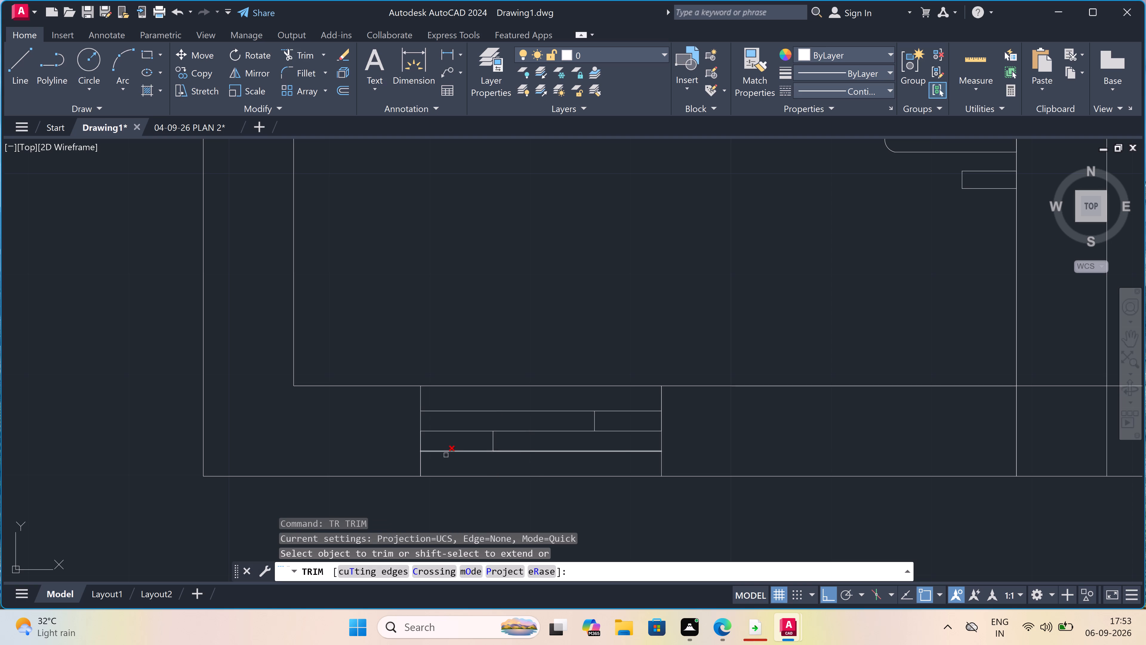
{"action": "left_click", "coordinate": [445, 450]}
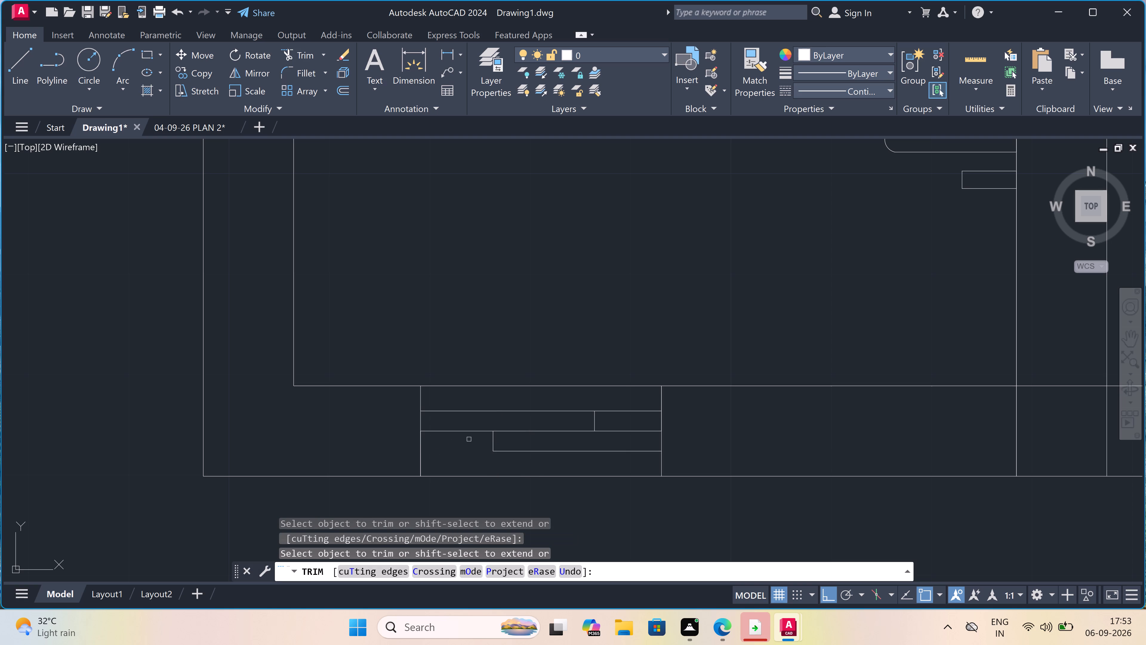
{"action": "left_click", "coordinate": [626, 409]}
{"action": "key", "text": "Escape"}
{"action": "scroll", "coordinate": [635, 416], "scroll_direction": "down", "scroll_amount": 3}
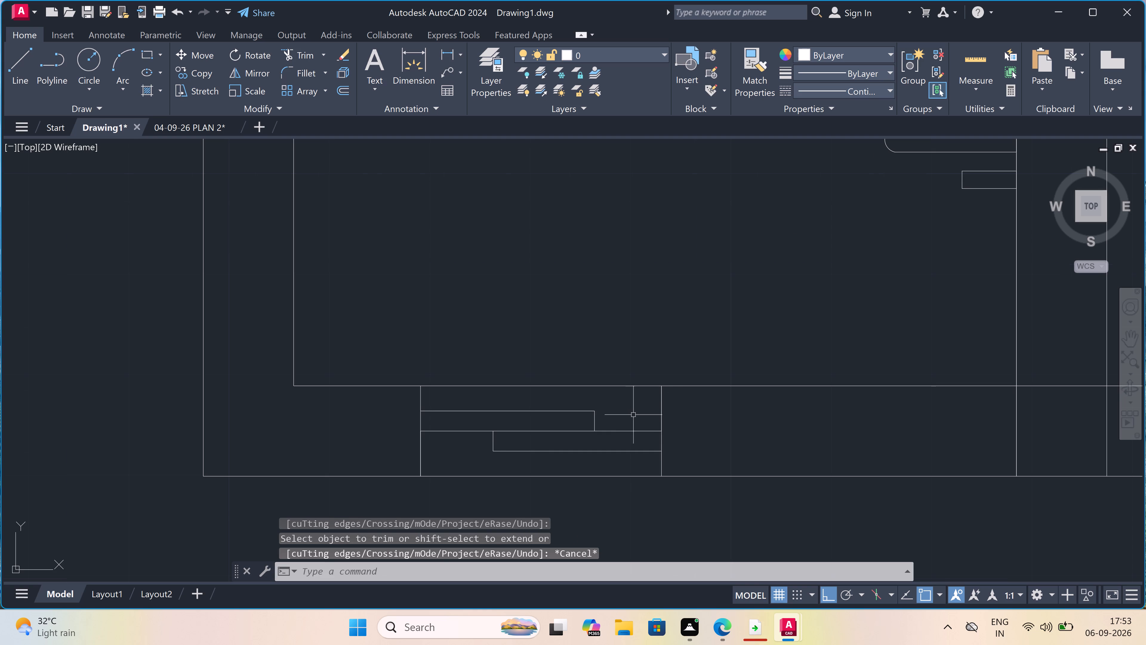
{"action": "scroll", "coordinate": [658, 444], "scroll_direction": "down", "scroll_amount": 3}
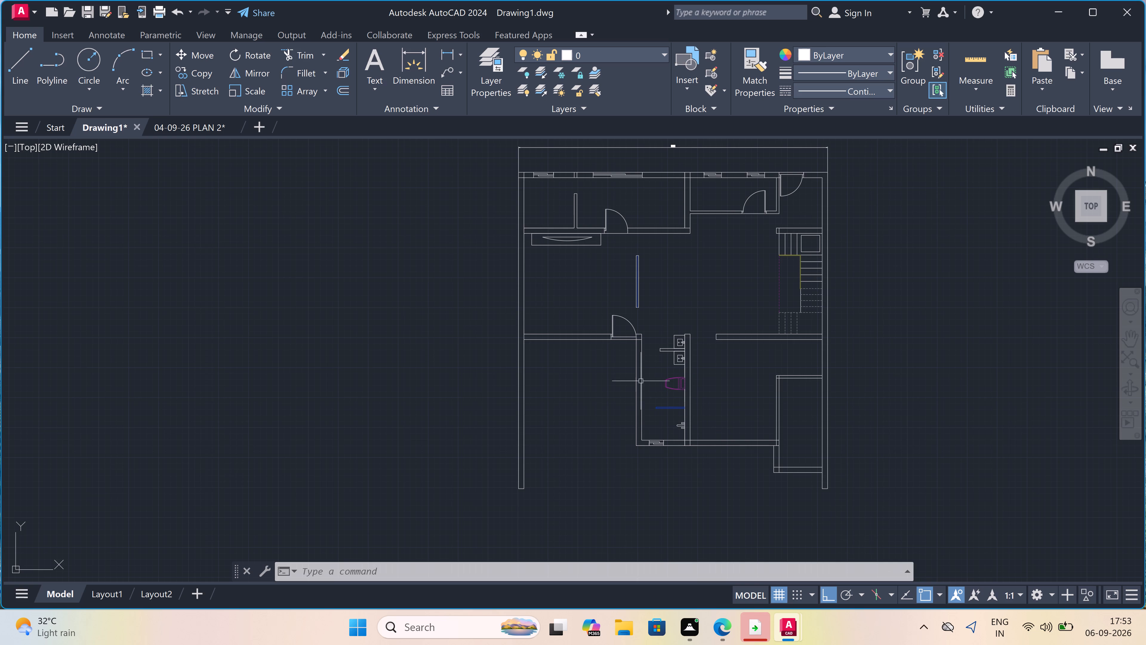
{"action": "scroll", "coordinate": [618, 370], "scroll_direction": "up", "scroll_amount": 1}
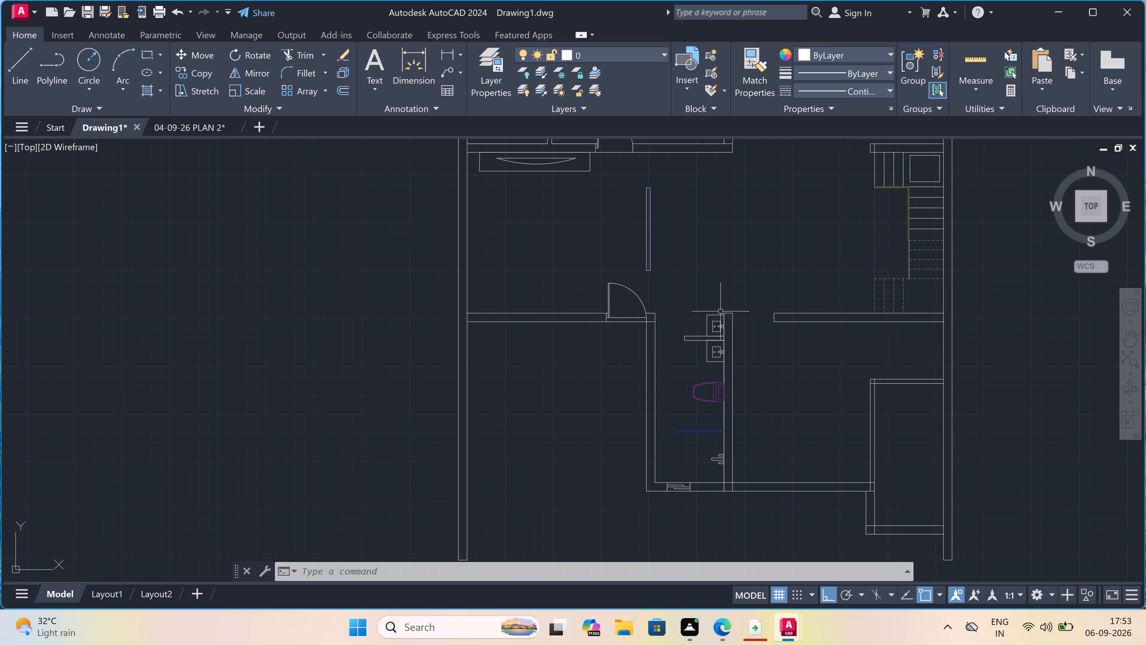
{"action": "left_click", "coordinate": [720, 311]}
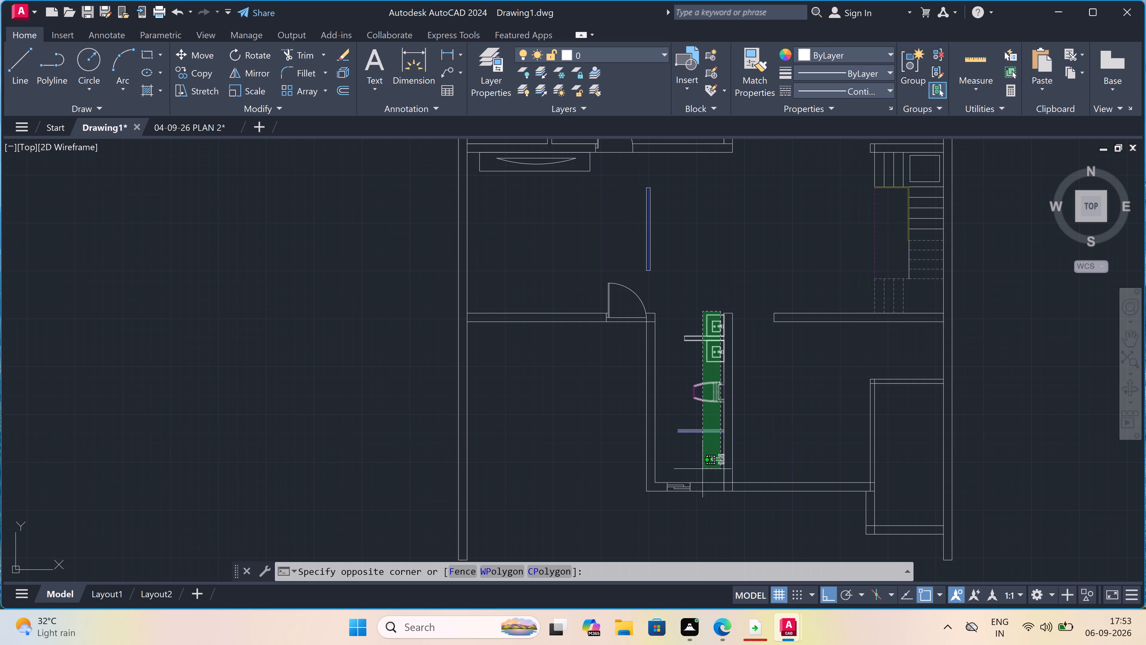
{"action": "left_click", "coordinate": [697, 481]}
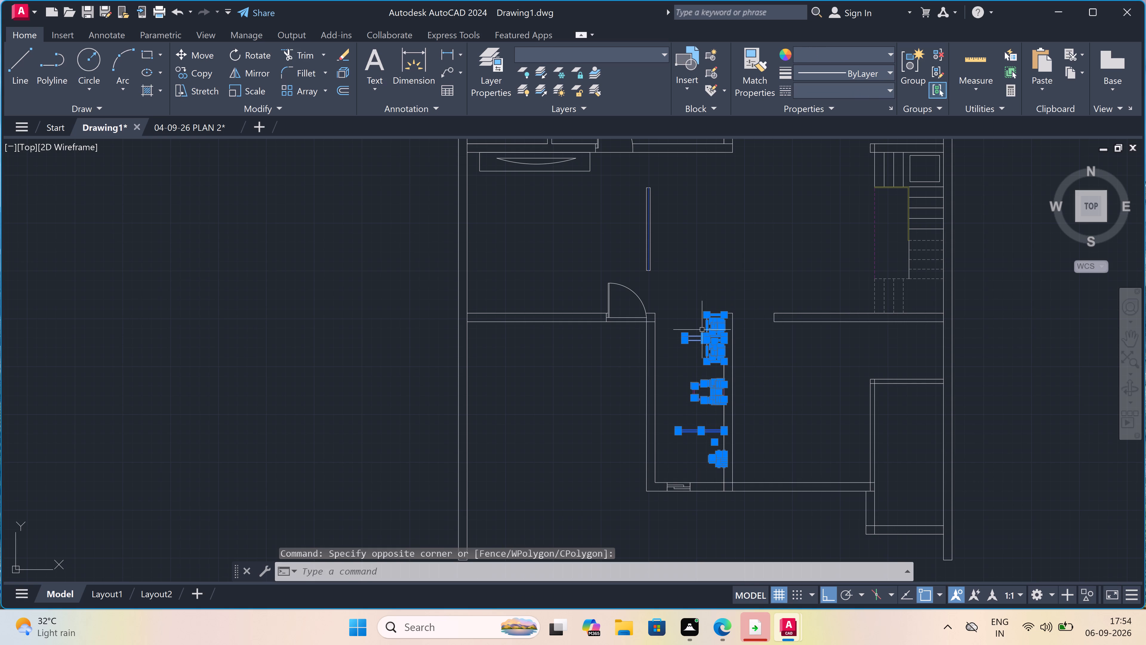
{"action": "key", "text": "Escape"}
Copy the washroom's basins, partitions, WC and shower fitting to the southeast room's east wall, with the basin partition over the room's north wall.
{"action": "scroll", "coordinate": [726, 322], "scroll_direction": "up", "scroll_amount": 3}
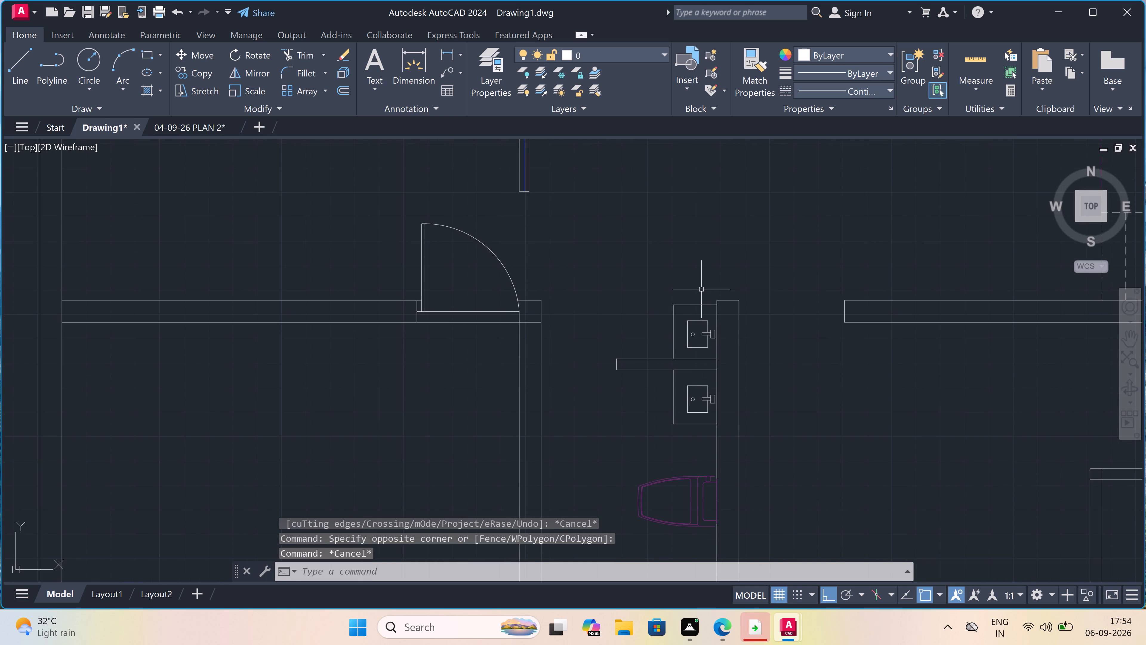
{"action": "left_click", "coordinate": [713, 301]}
{"action": "scroll", "coordinate": [689, 407], "scroll_direction": "down", "scroll_amount": 1}
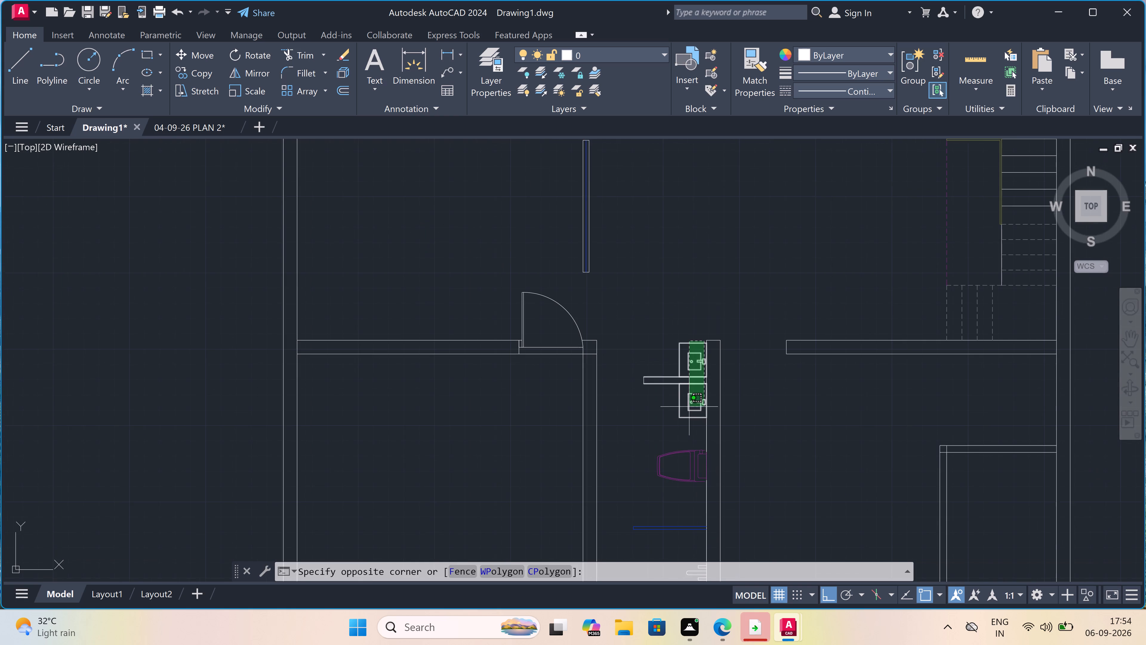
{"action": "scroll", "coordinate": [689, 407], "scroll_direction": "down", "scroll_amount": 2}
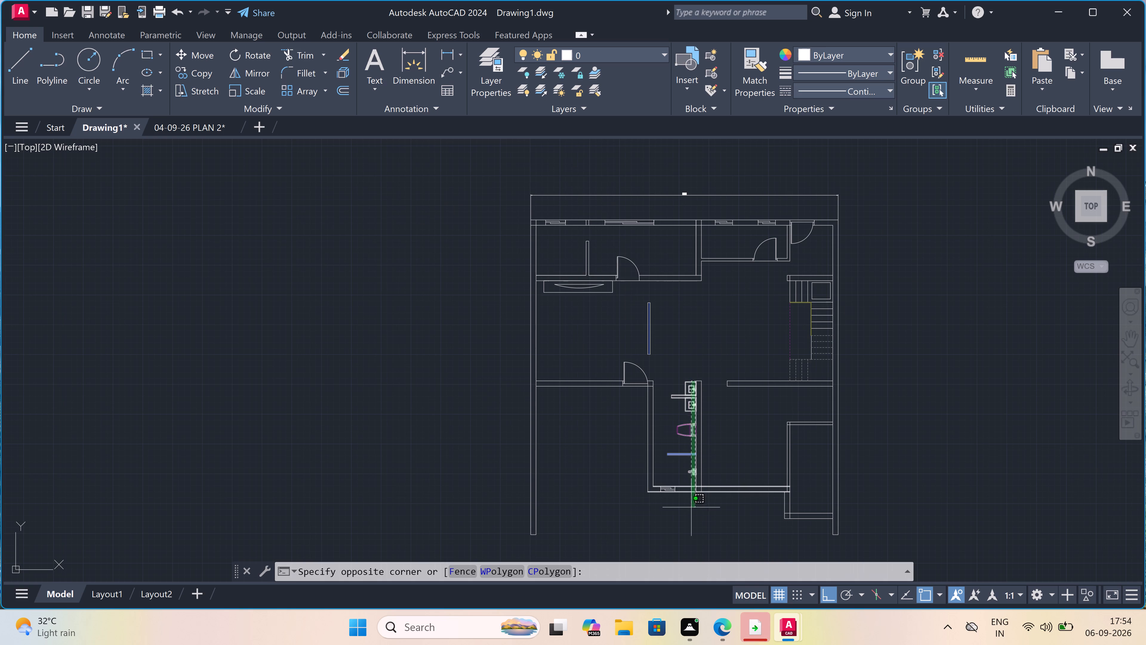
{"action": "scroll", "coordinate": [688, 495], "scroll_direction": "up", "scroll_amount": 3}
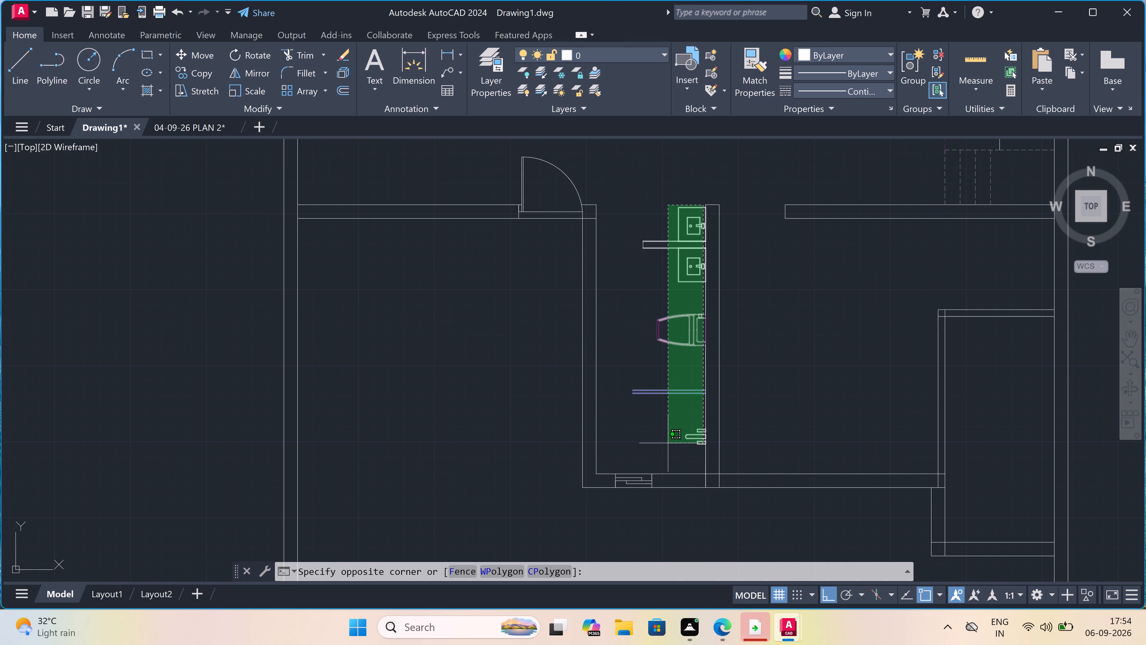
{"action": "left_click", "coordinate": [634, 449]}
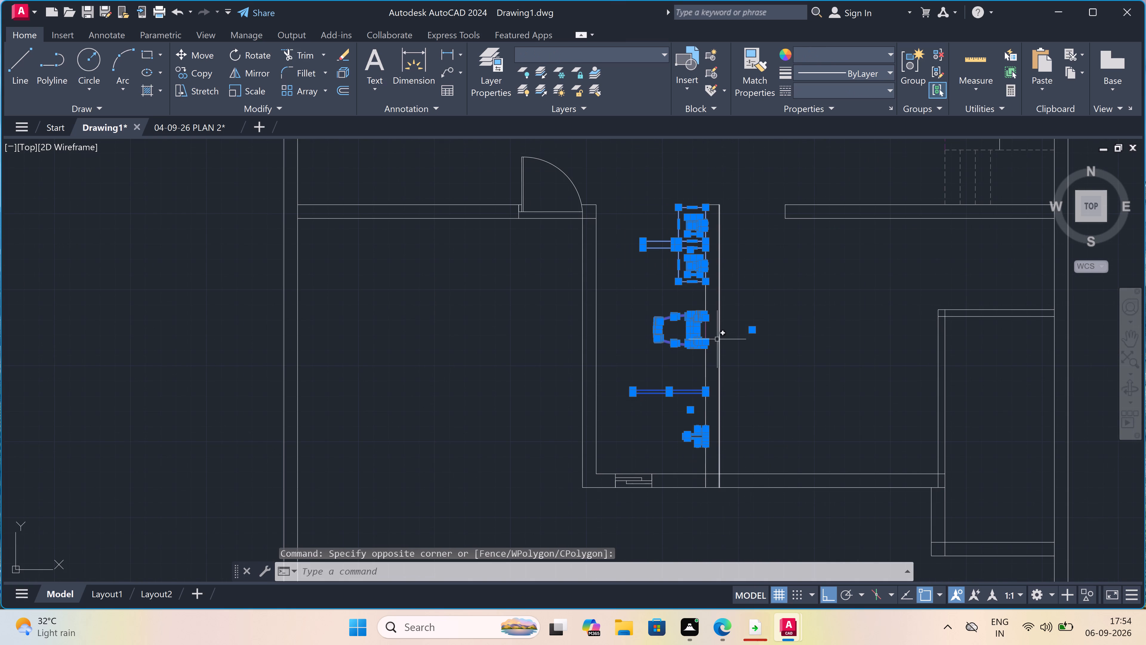
{"action": "left_click", "coordinate": [704, 330]}
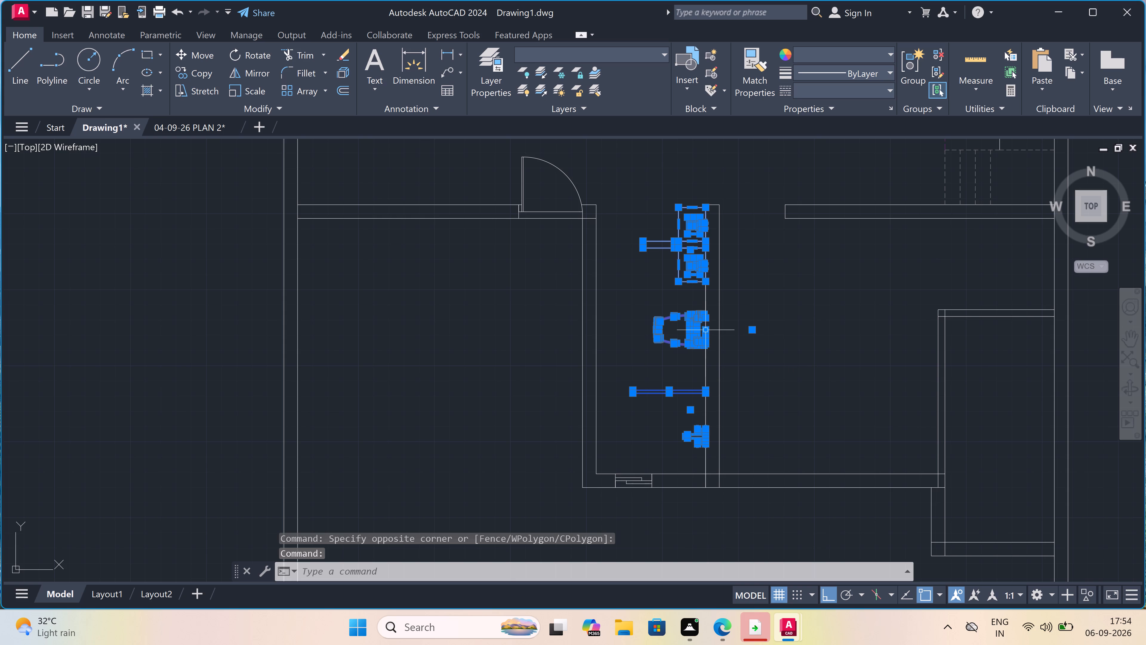
{"action": "scroll", "coordinate": [706, 324], "scroll_direction": "up", "scroll_amount": 4}
{"action": "left_click", "coordinate": [694, 323]}
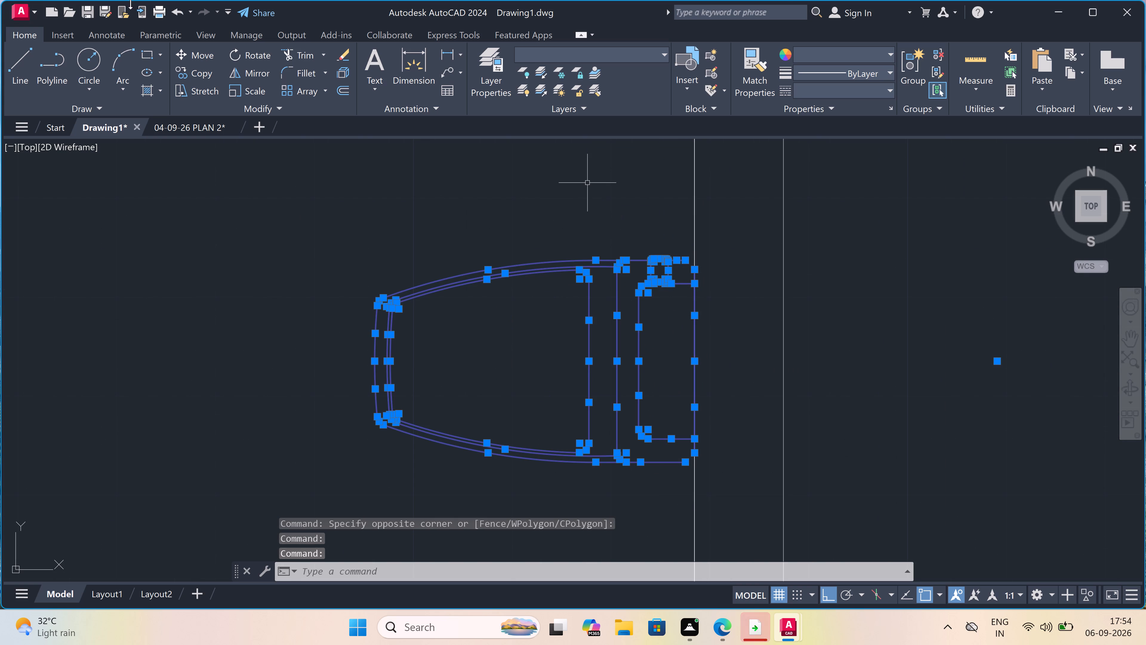
{"action": "left_click", "coordinate": [201, 71]}
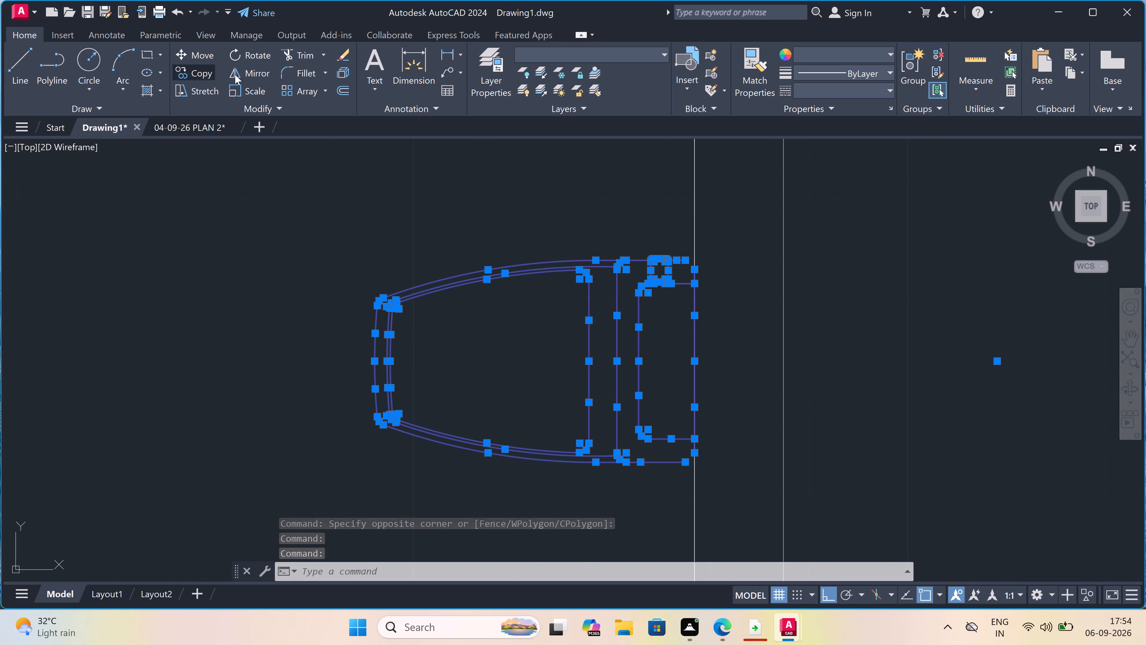
{"action": "scroll", "coordinate": [665, 265], "scroll_direction": "down", "scroll_amount": 4}
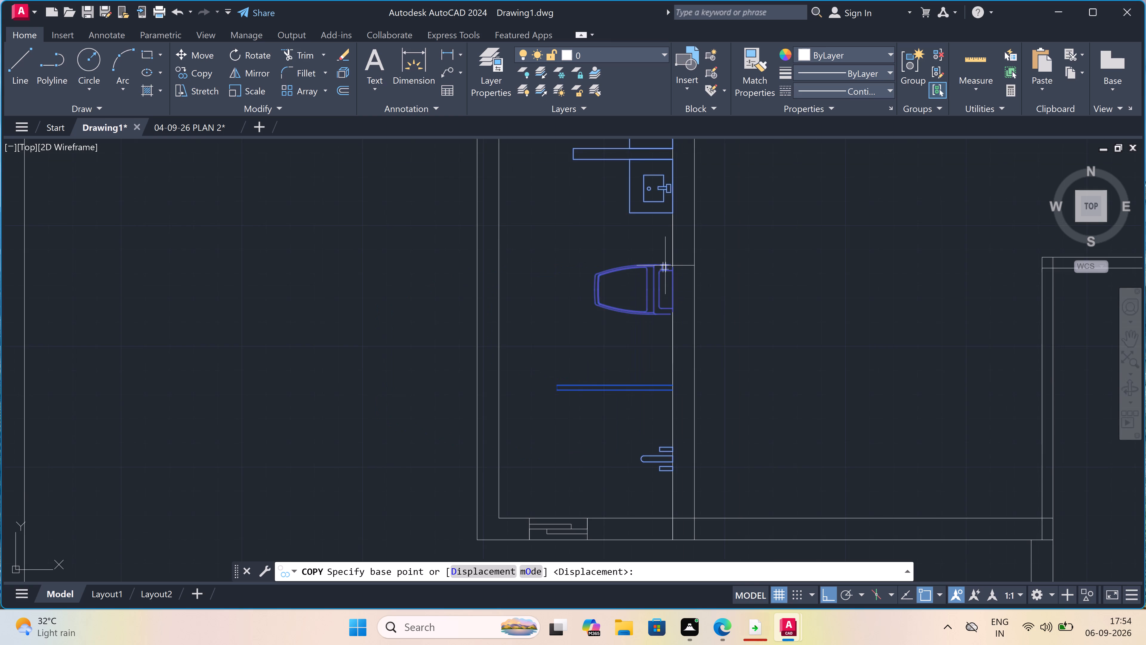
{"action": "scroll", "coordinate": [684, 205], "scroll_direction": "down", "scroll_amount": 1}
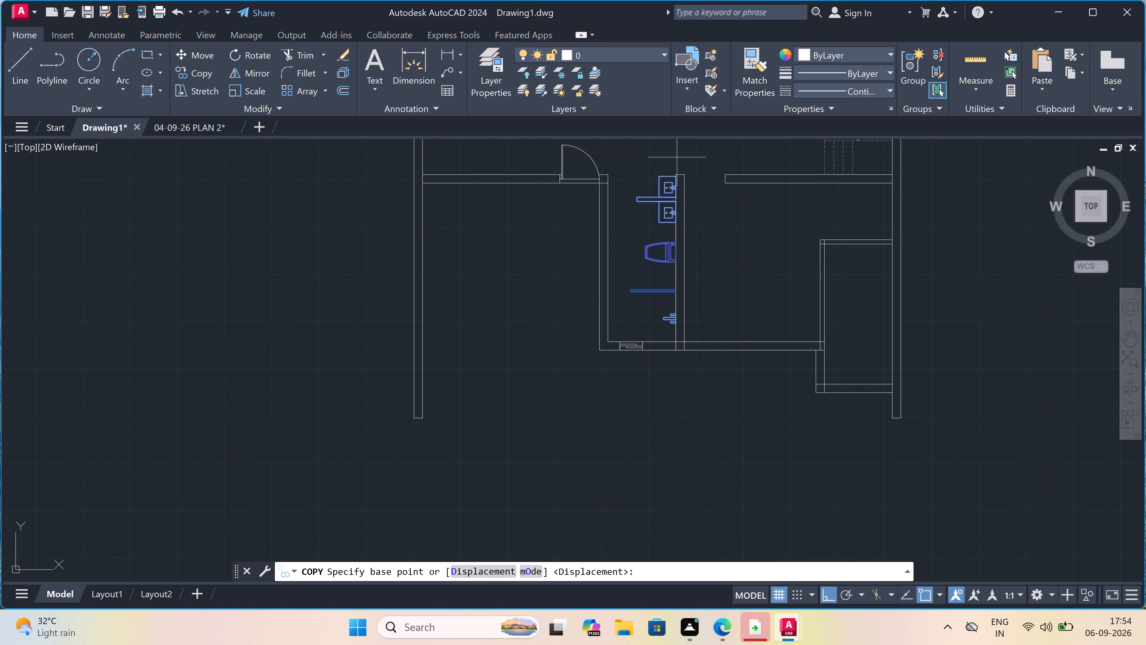
{"action": "scroll", "coordinate": [672, 173], "scroll_direction": "up", "scroll_amount": 3}
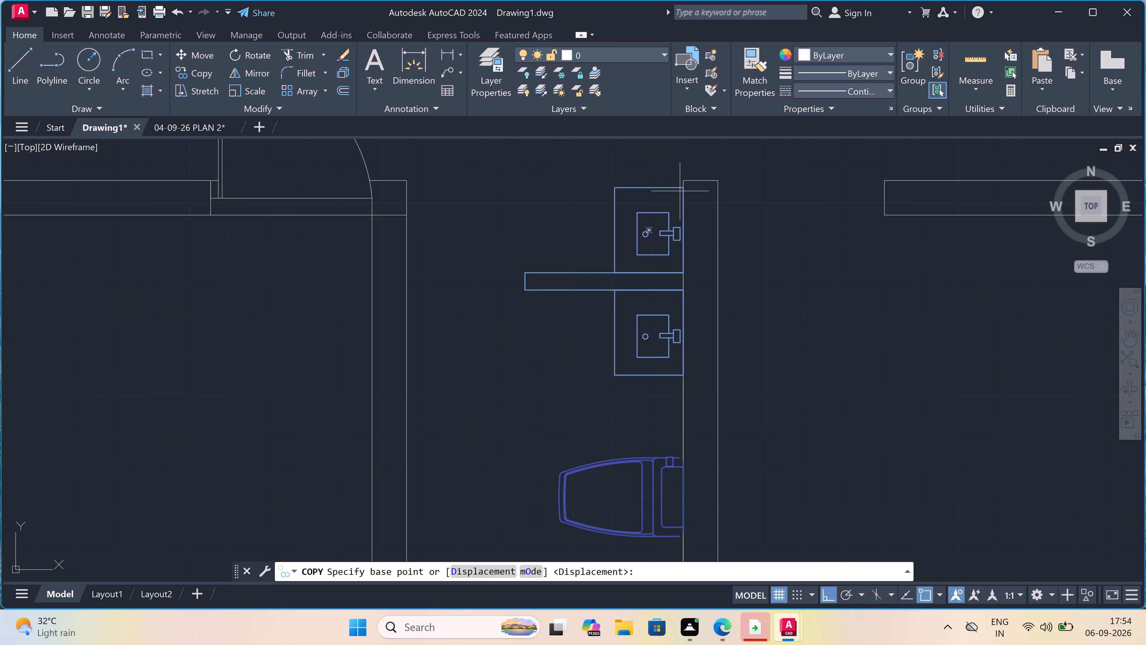
{"action": "left_click", "coordinate": [684, 186]}
{"action": "scroll", "coordinate": [783, 223], "scroll_direction": "down", "scroll_amount": 4}
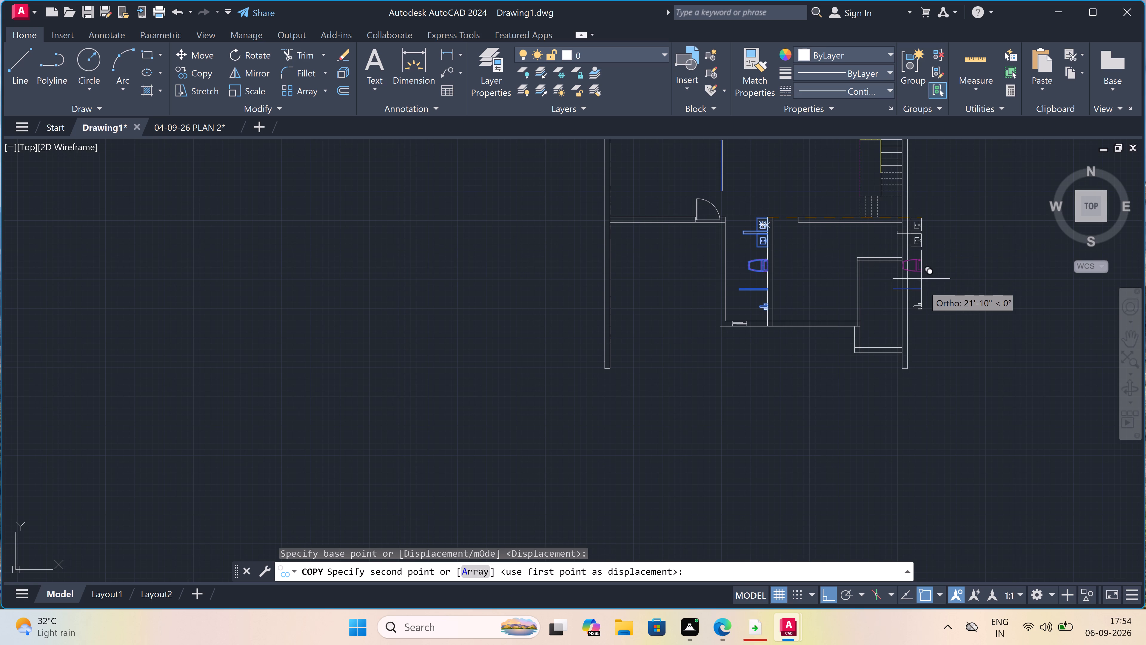
{"action": "key", "text": "F8"}
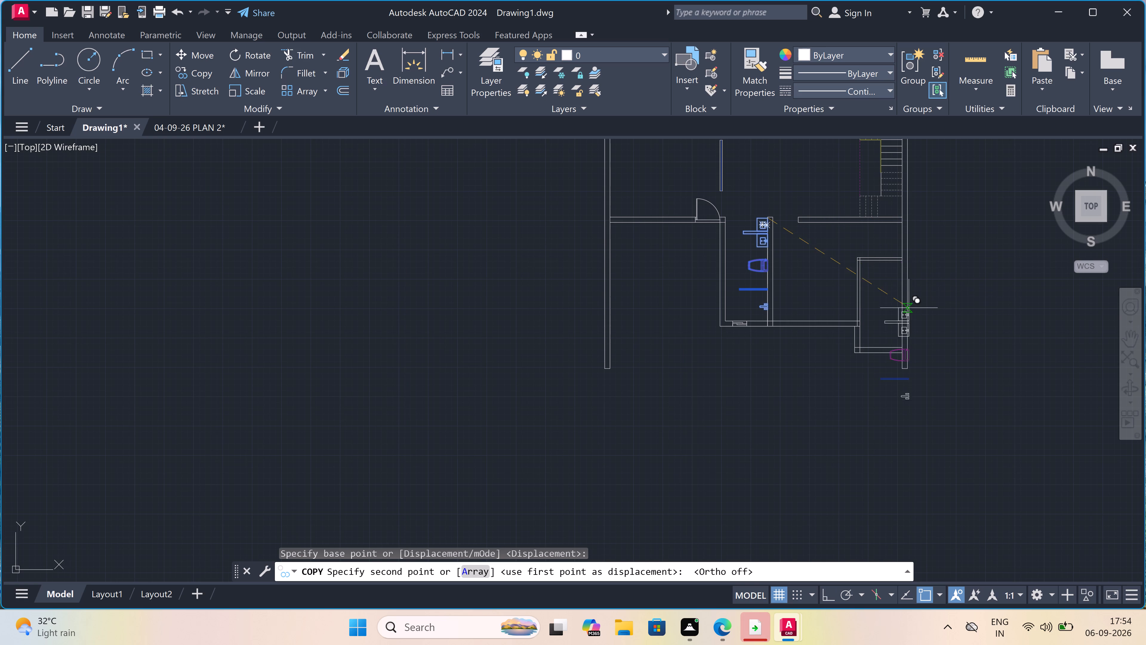
{"action": "scroll", "coordinate": [909, 255], "scroll_direction": "up", "scroll_amount": 3}
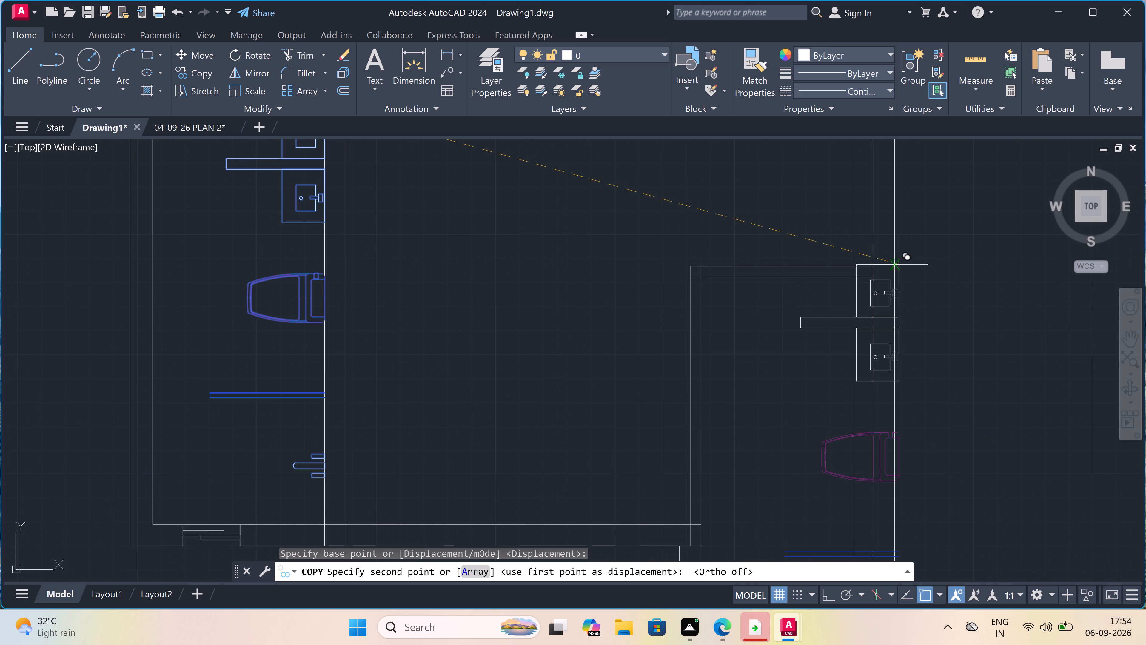
{"action": "scroll", "coordinate": [866, 291], "scroll_direction": "down", "scroll_amount": 2}
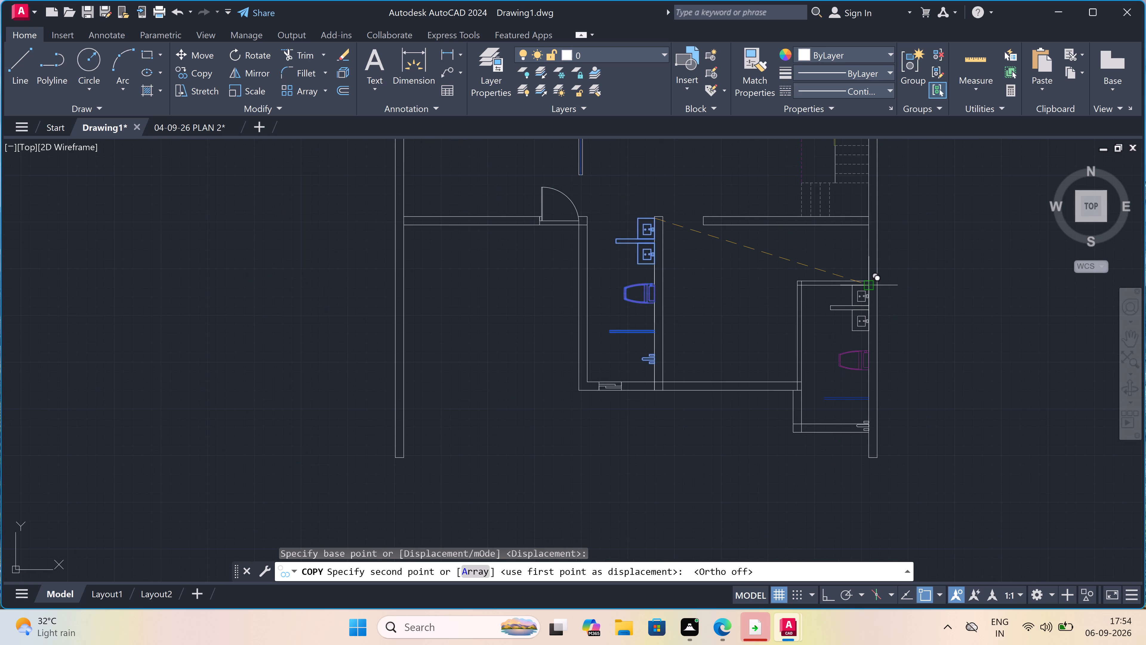
{"action": "scroll", "coordinate": [865, 279], "scroll_direction": "up", "scroll_amount": 1}
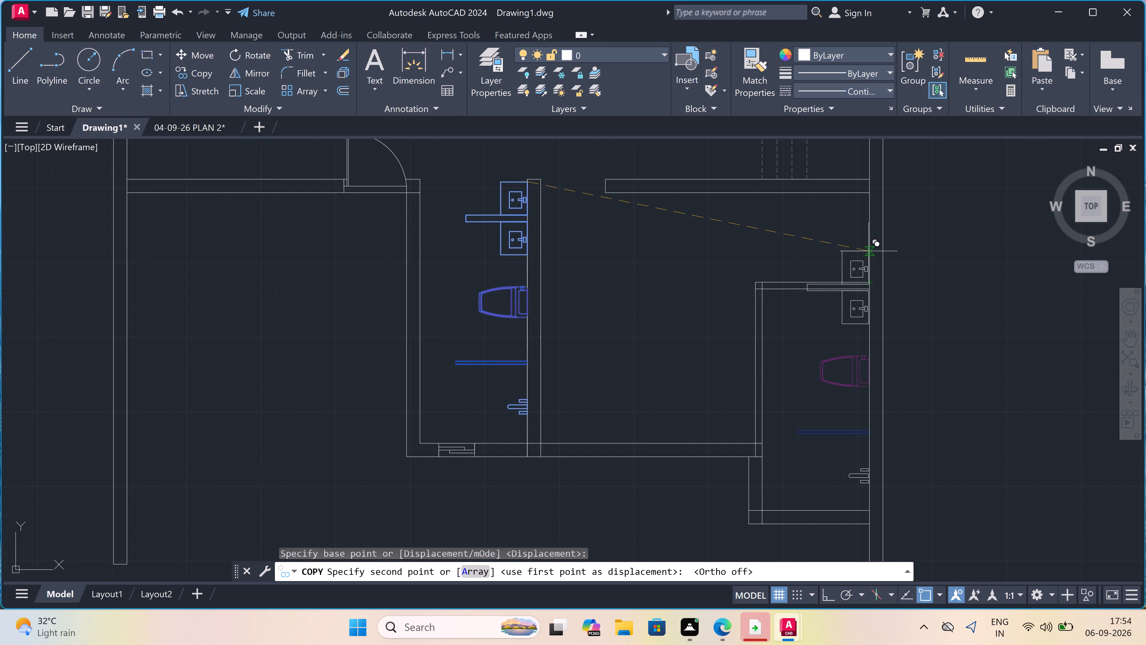
{"action": "scroll", "coordinate": [868, 251], "scroll_direction": "up", "scroll_amount": 1}
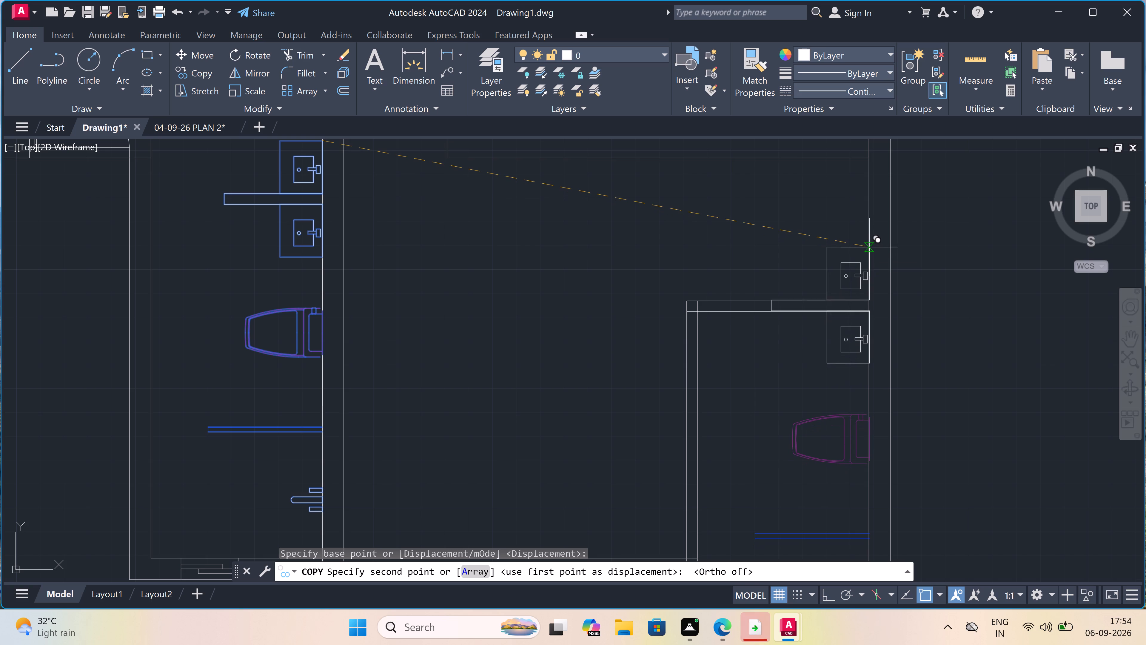
{"action": "left_click", "coordinate": [869, 248]}
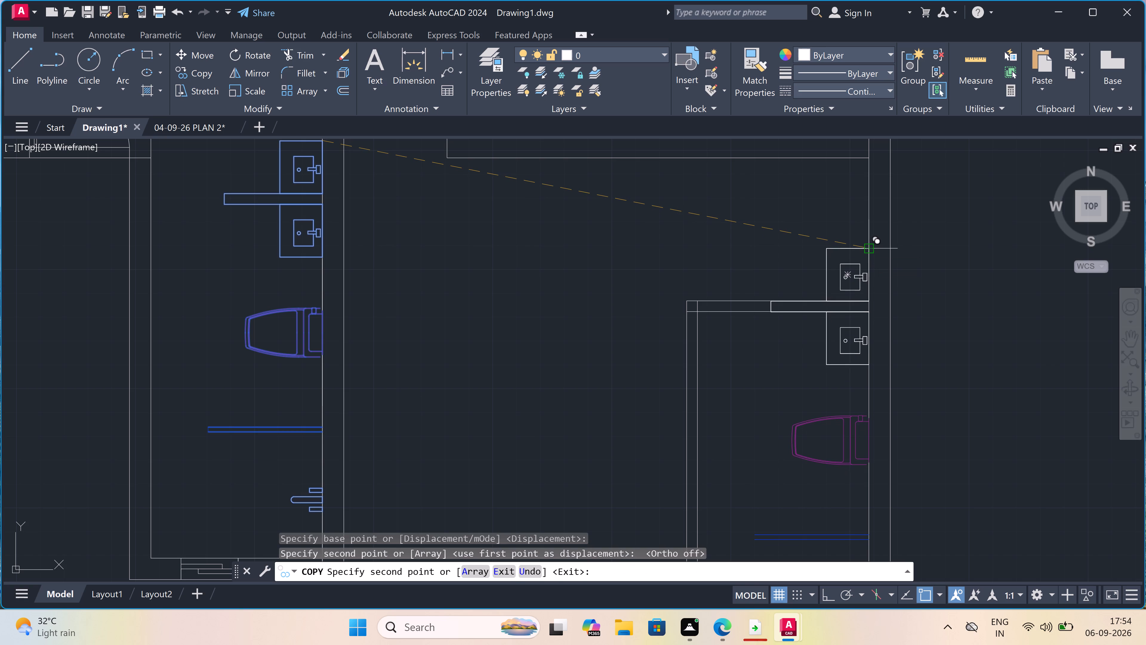
{"action": "key", "text": "Escape"}
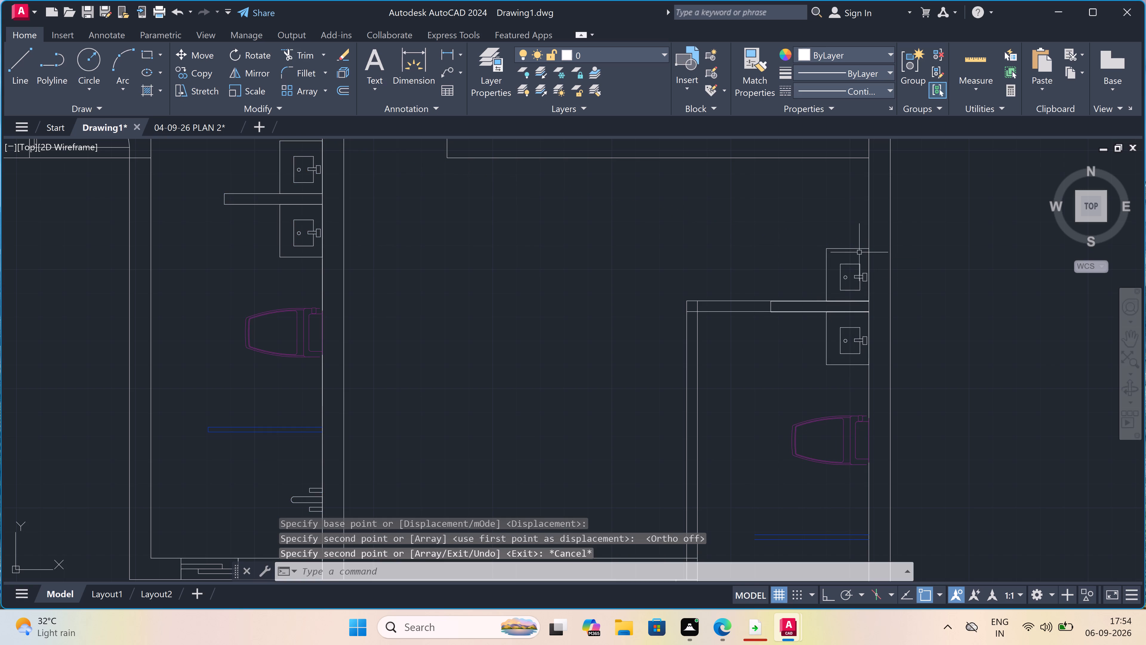
Trim away the copied north basin's counter outline and the west end line of the copied basin partition.
{"action": "type", "text": "tr"}
{"action": "key", "text": "space"}
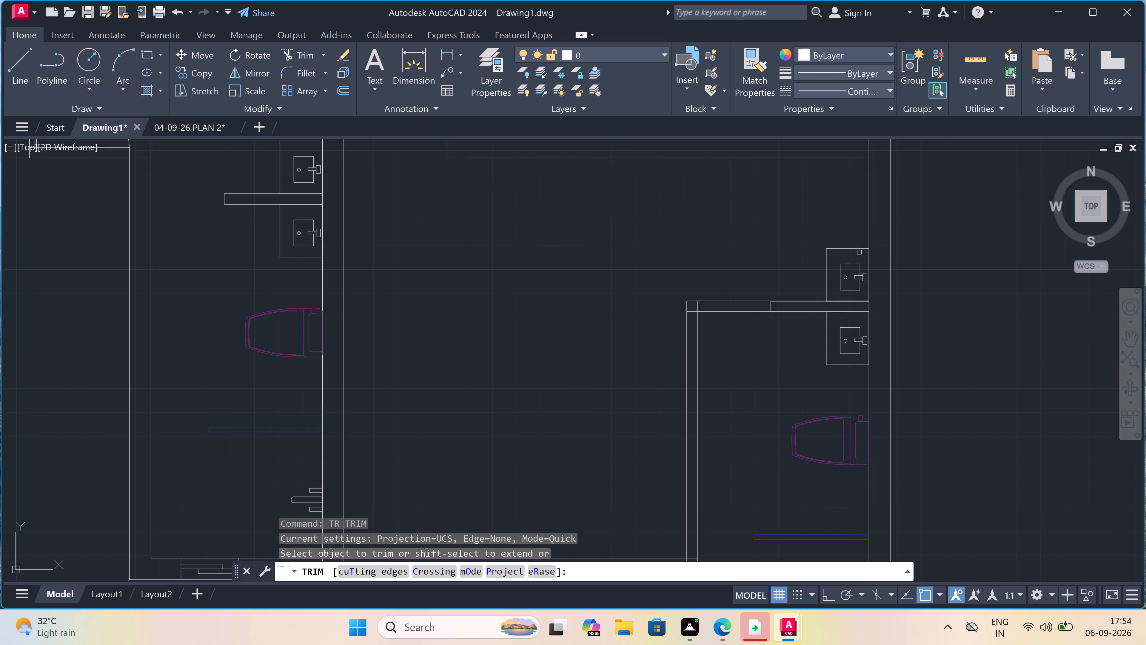
{"action": "left_click", "coordinate": [856, 249]}
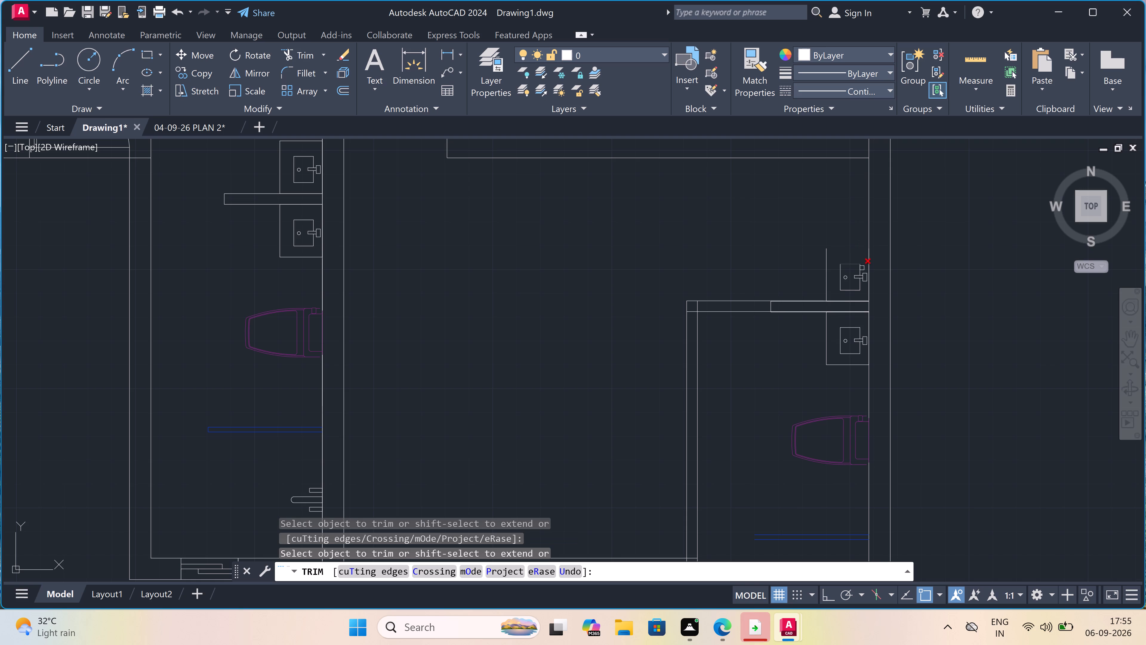
{"action": "left_click", "coordinate": [867, 269]}
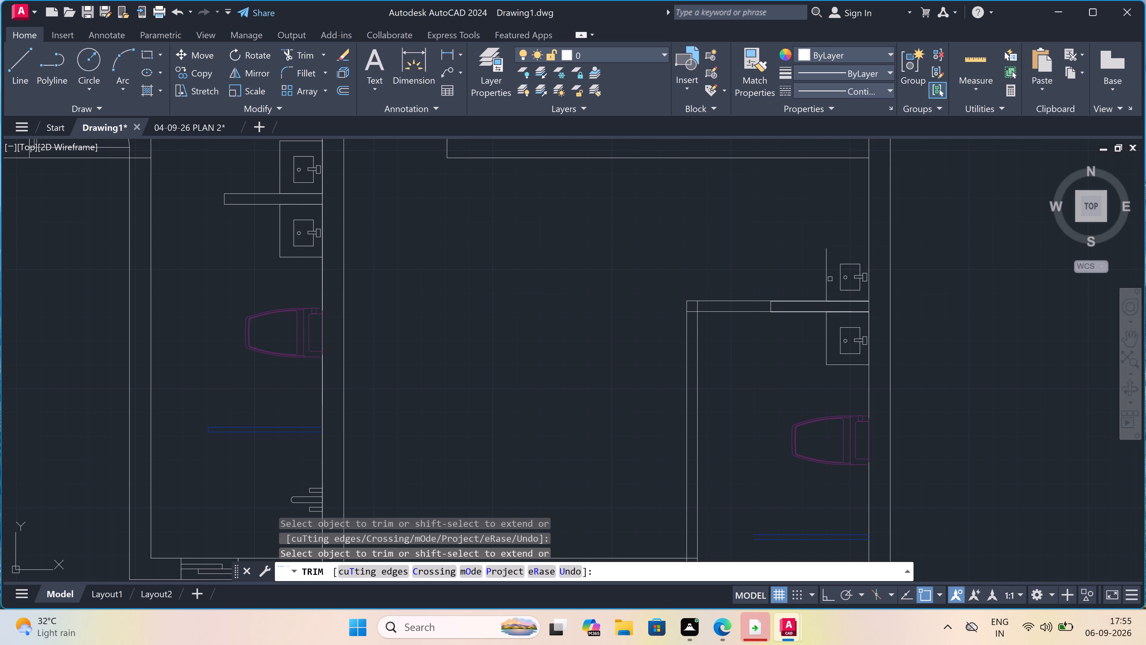
{"action": "left_click", "coordinate": [825, 277]}
{"action": "left_click", "coordinate": [774, 305]}
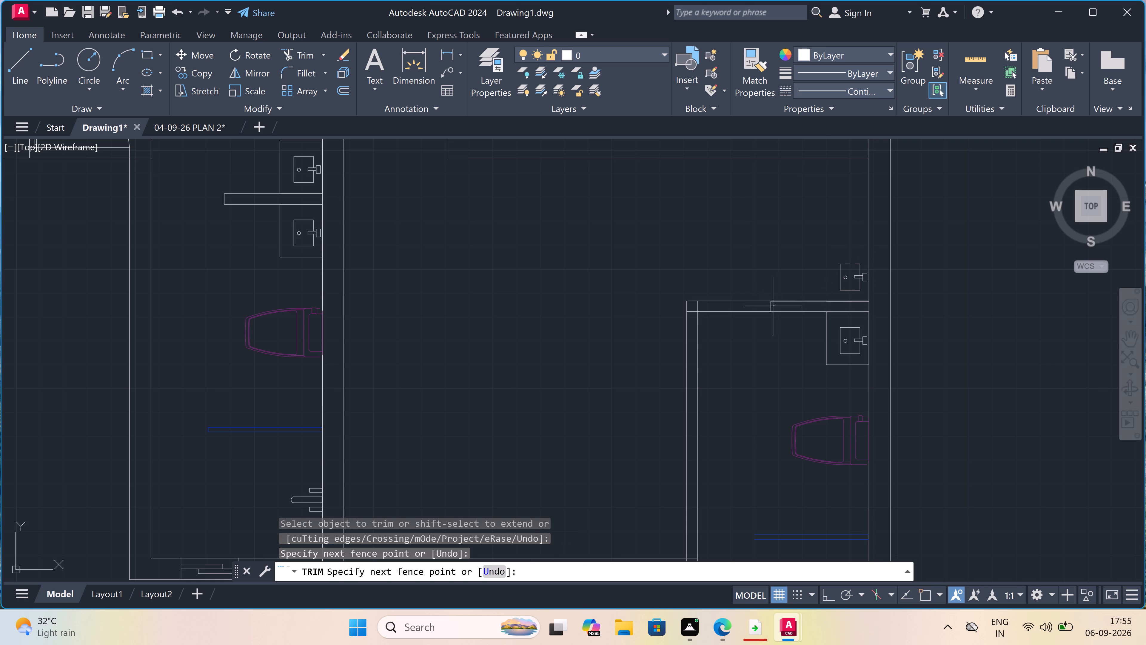
{"action": "left_click", "coordinate": [765, 305]}
{"action": "key", "text": "Escape"}
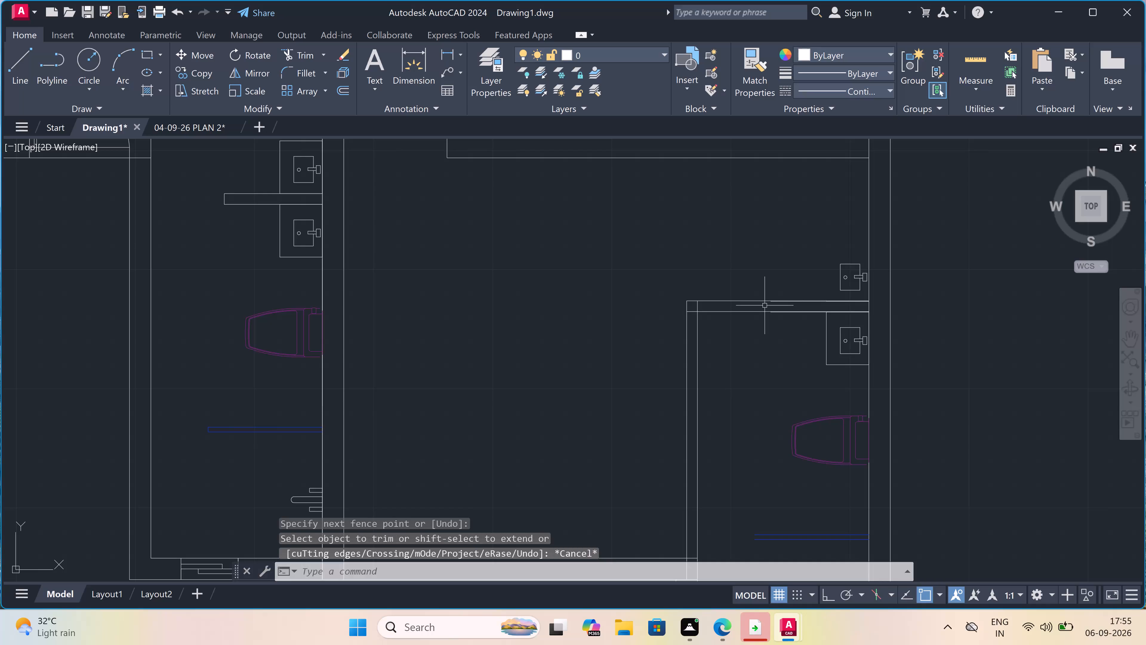
{"action": "type", "text": "tr"}
{"action": "key", "text": "Escape"}
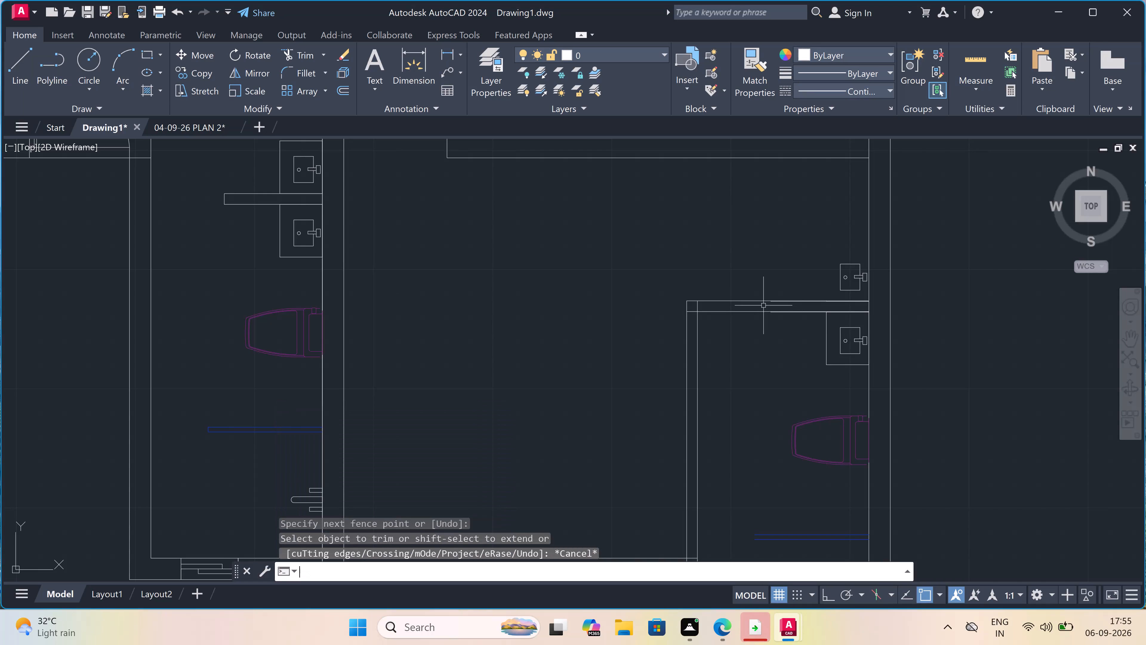
Erase the leftover copied basin and tap north of the southeast room's north wall.
{"action": "left_click", "coordinate": [866, 250]}
{"action": "left_click", "coordinate": [864, 253]}
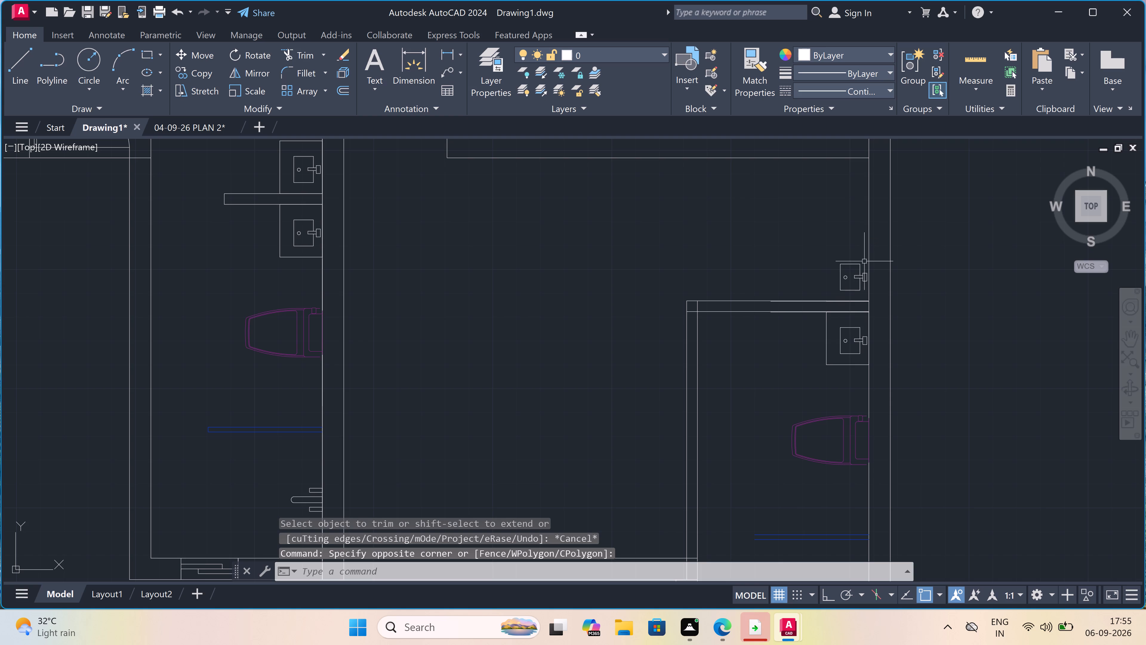
{"action": "left_click", "coordinate": [866, 253]}
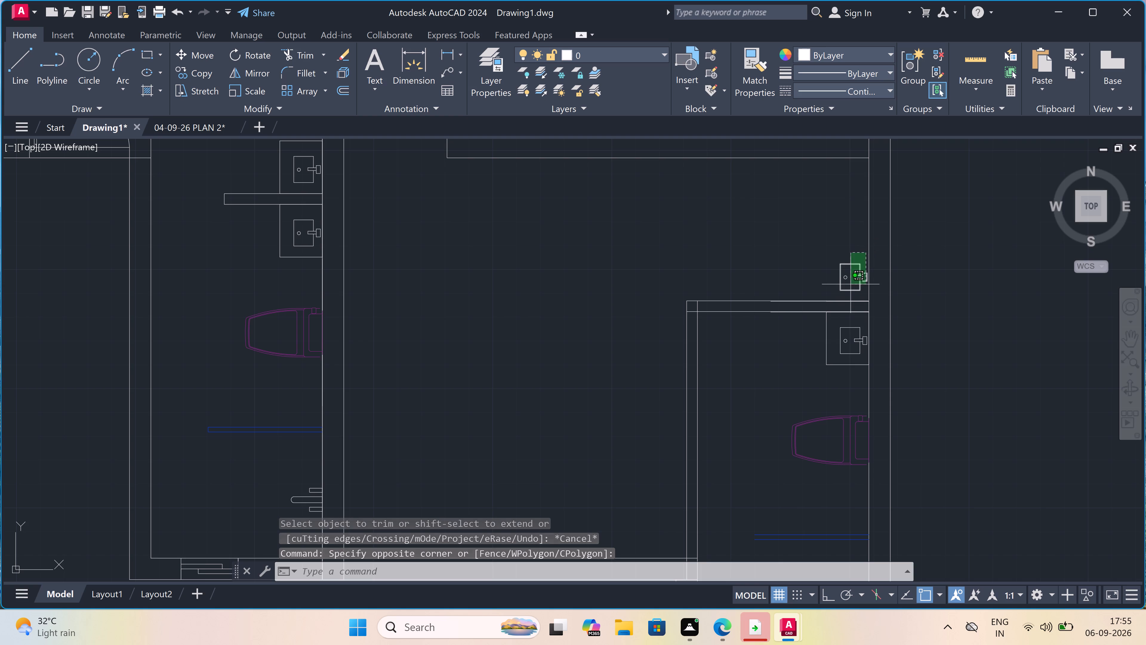
{"action": "left_click", "coordinate": [835, 287]}
{"action": "key", "text": "Delete"}
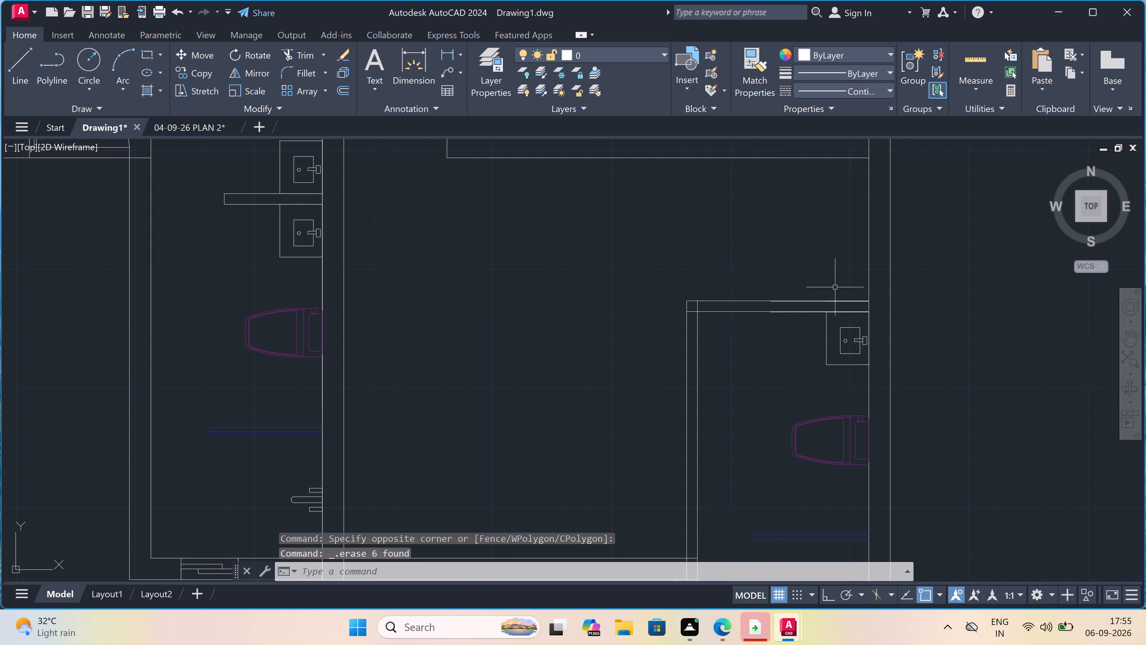
Draw a 4.5" wide wall stub extending north from the northwest corner of the southeast washroom, closed at its north end.
{"action": "scroll", "coordinate": [845, 272], "scroll_direction": "down", "scroll_amount": 3}
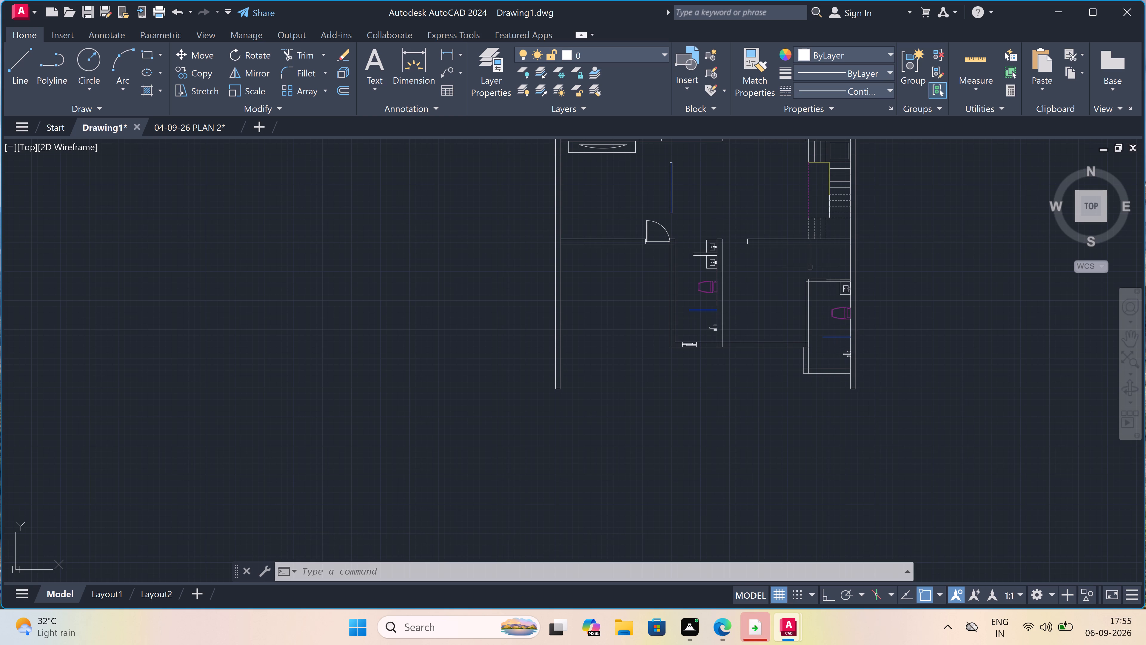
{"action": "scroll", "coordinate": [810, 267], "scroll_direction": "up", "scroll_amount": 3}
{"action": "scroll", "coordinate": [810, 267], "scroll_direction": "down", "scroll_amount": 2}
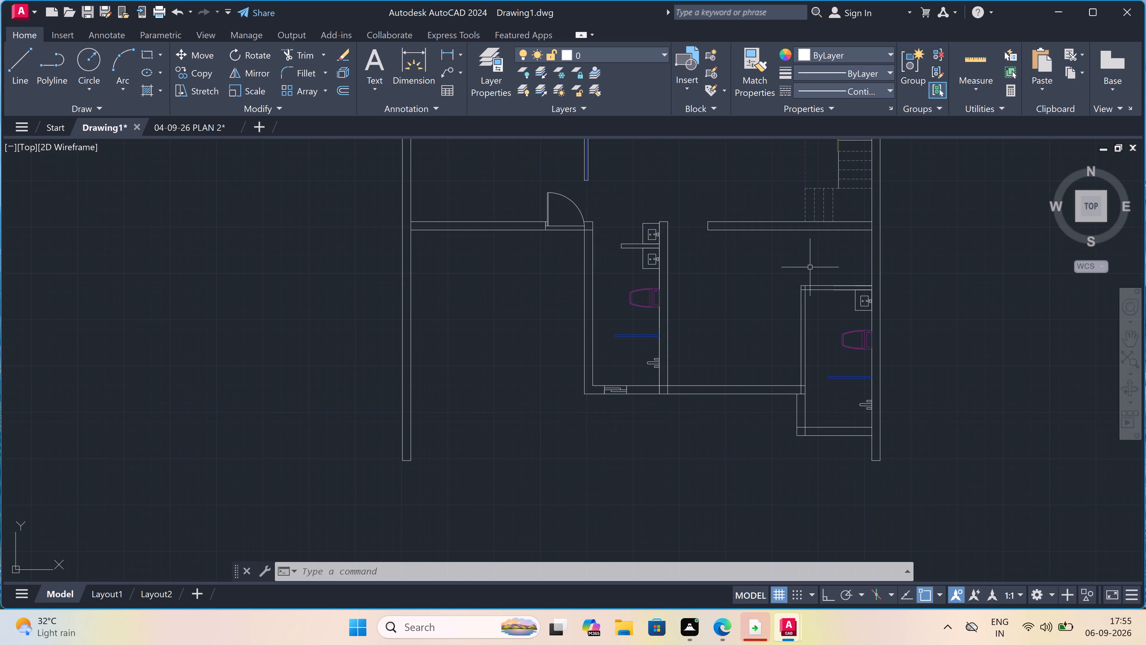
{"action": "scroll", "coordinate": [804, 245], "scroll_direction": "up", "scroll_amount": 2}
{"action": "type", "text": "l"}
{"action": "key", "text": "space"}
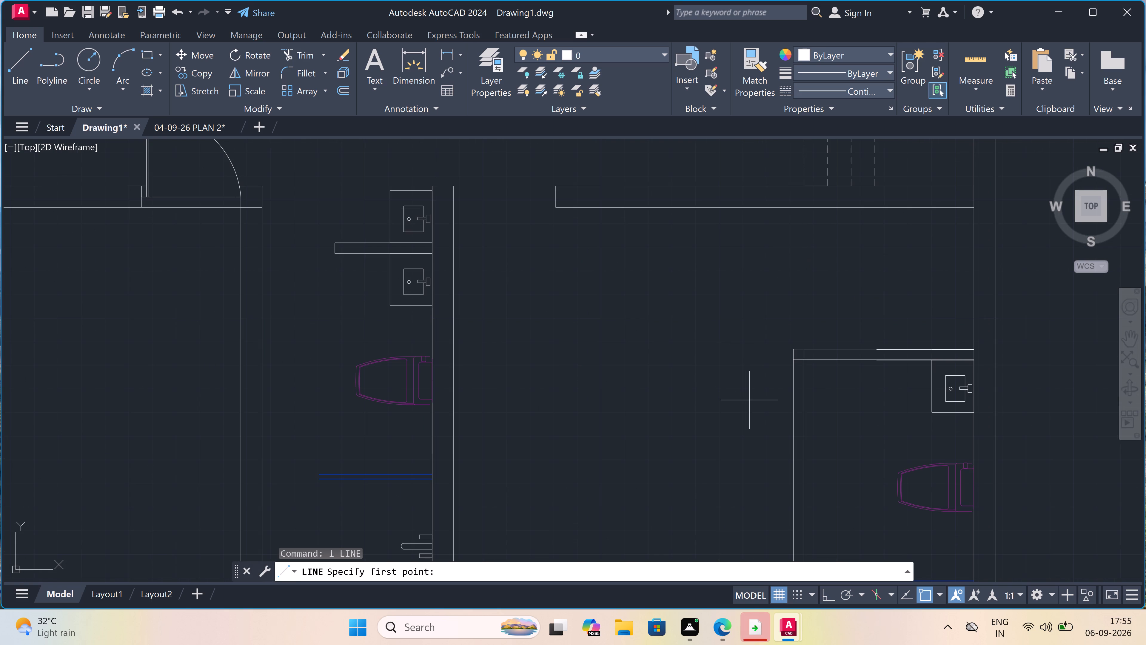
{"action": "left_click", "coordinate": [794, 349]}
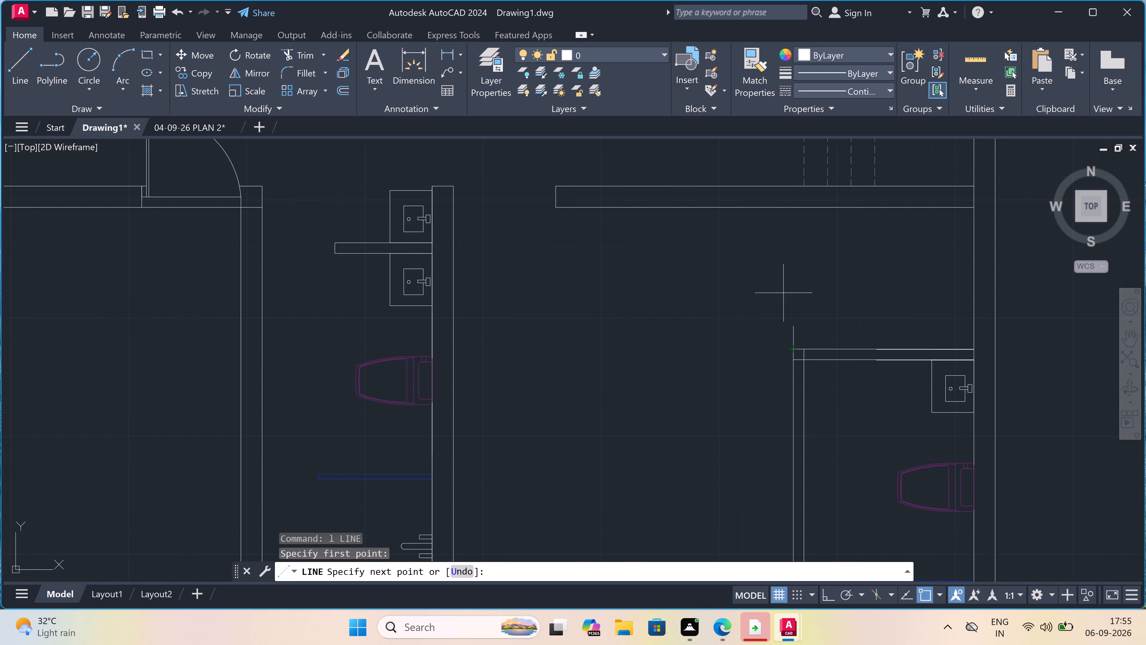
{"action": "key", "text": "F8"}
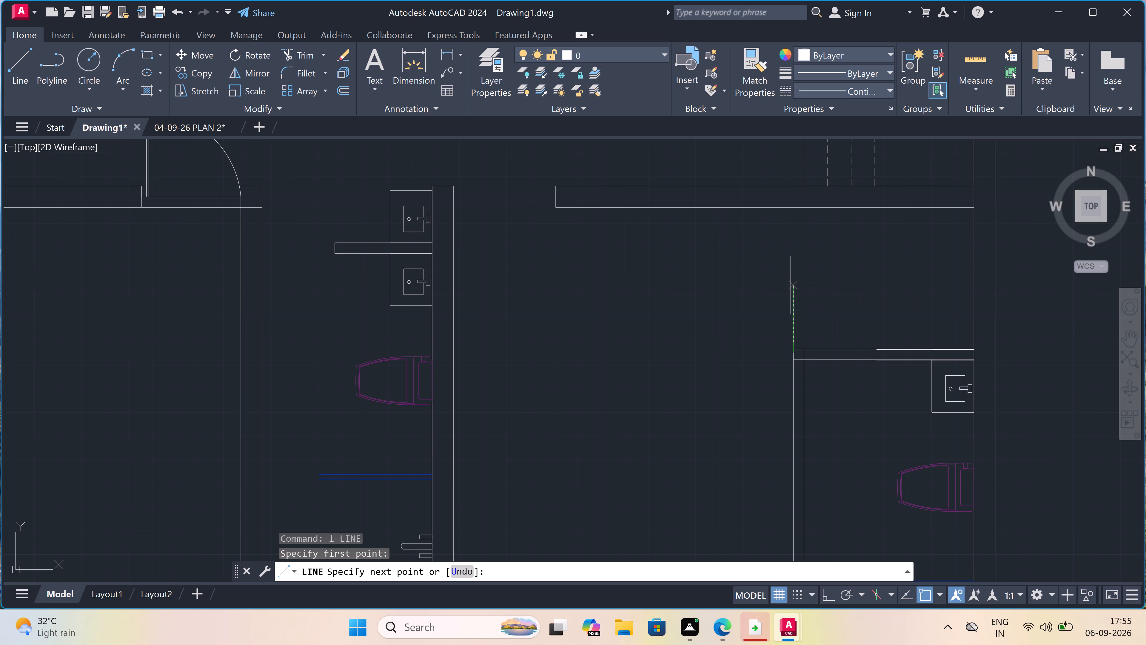
{"action": "key", "text": "F8"}
{"action": "double_click", "coordinate": [792, 285]}
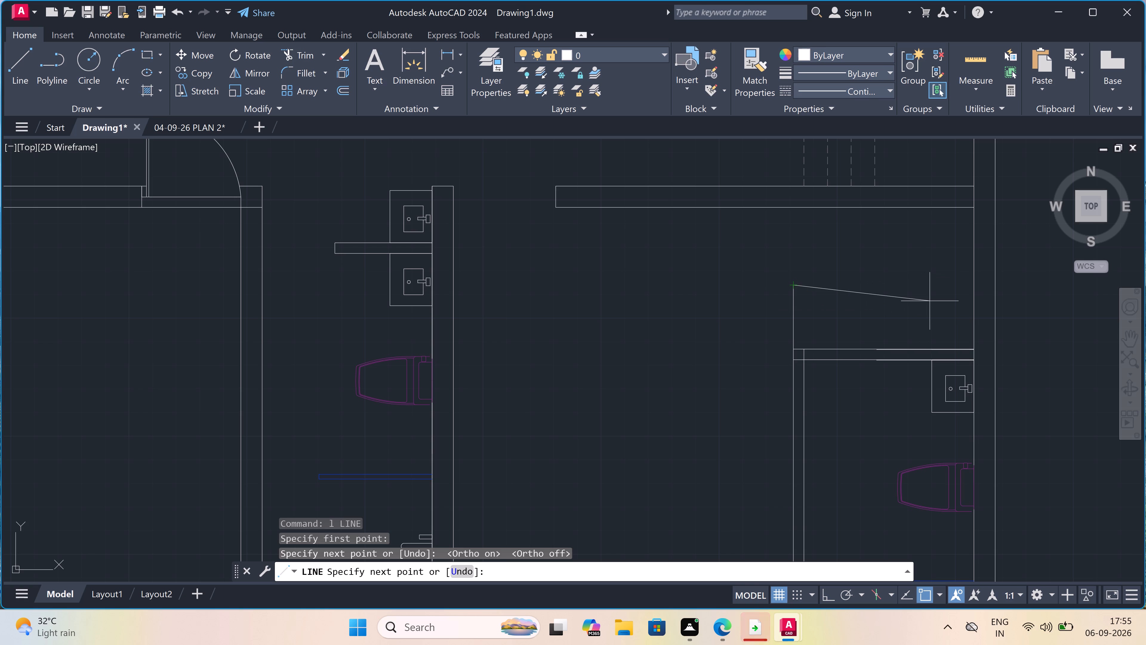
{"action": "key", "text": "F8"}
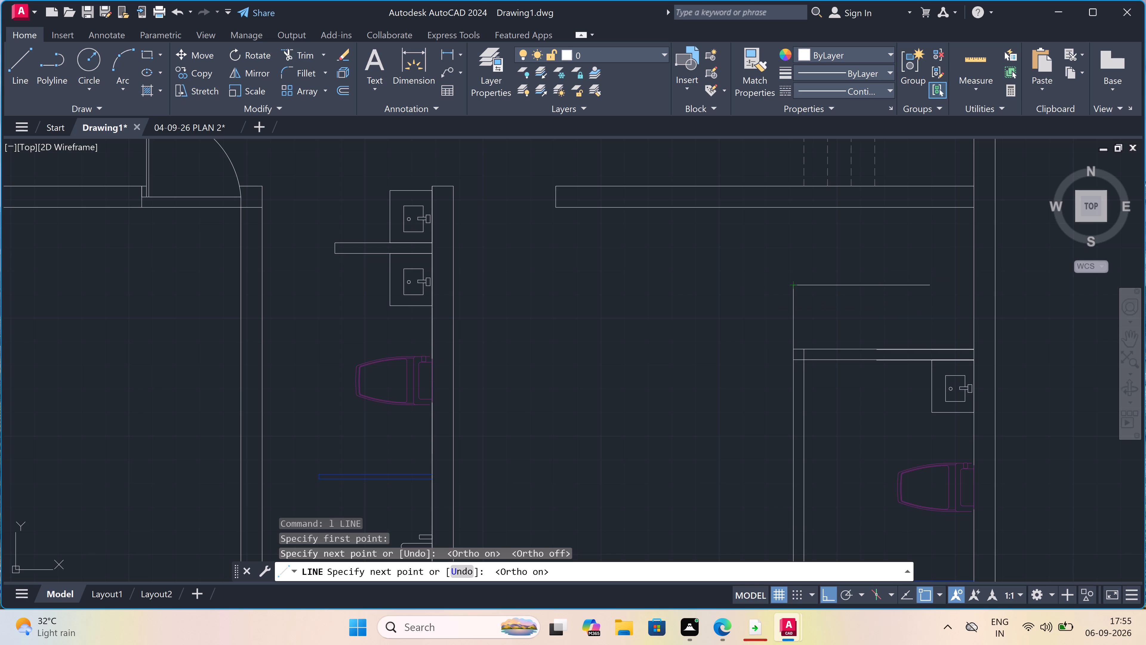
{"action": "type", "text": "4.5"}
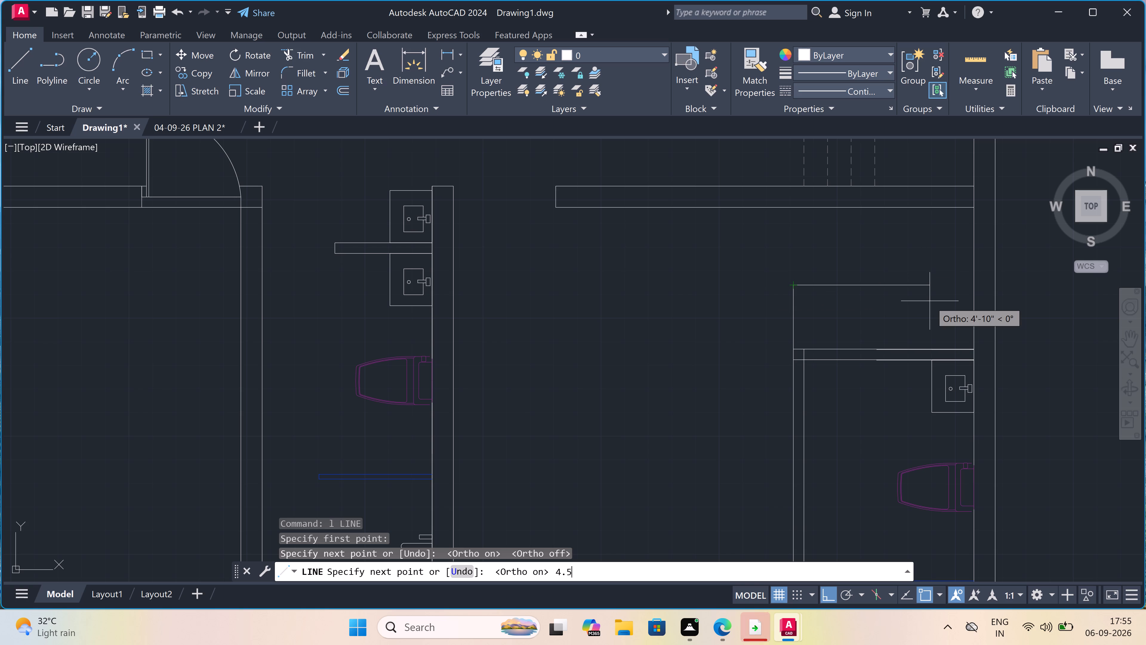
{"action": "key", "text": "apostrophe"}
{"action": "key", "text": "BackSpace"}
{"action": "type", "text": "\""}
{"action": "key", "text": "space"}
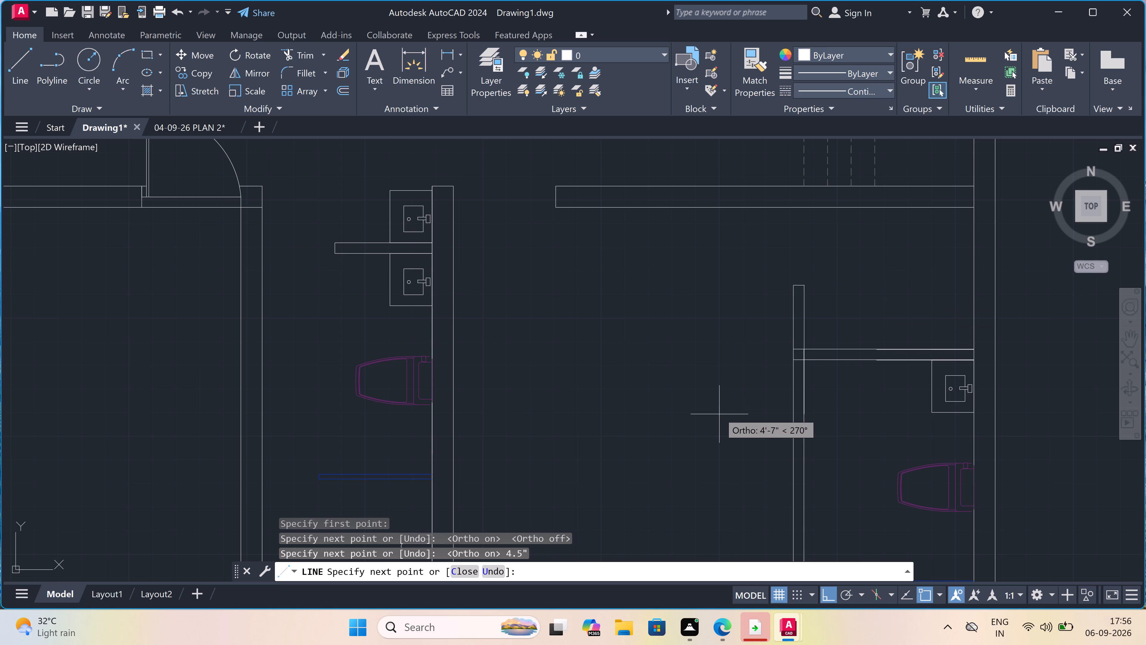
{"action": "left_click", "coordinate": [807, 348]}
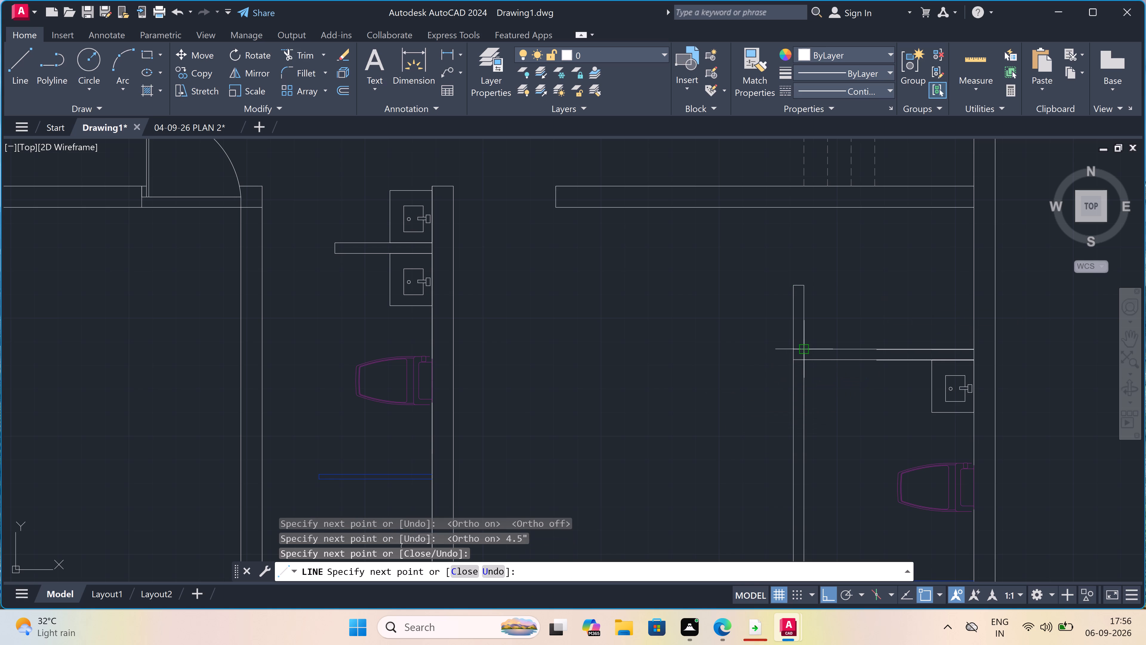
{"action": "key", "text": "Escape"}
Trim the two north wall lines where they cross the west wall, opening the junction below the new wall stub.
{"action": "type", "text": "tr"}
{"action": "key", "text": "space"}
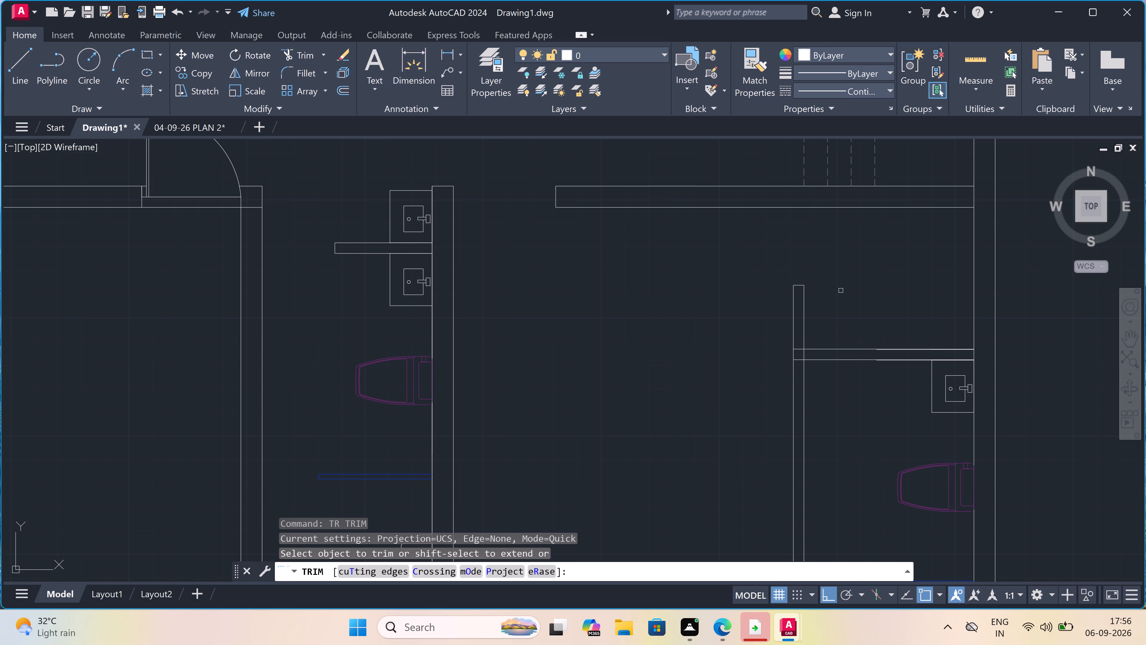
{"action": "left_click", "coordinate": [801, 349]}
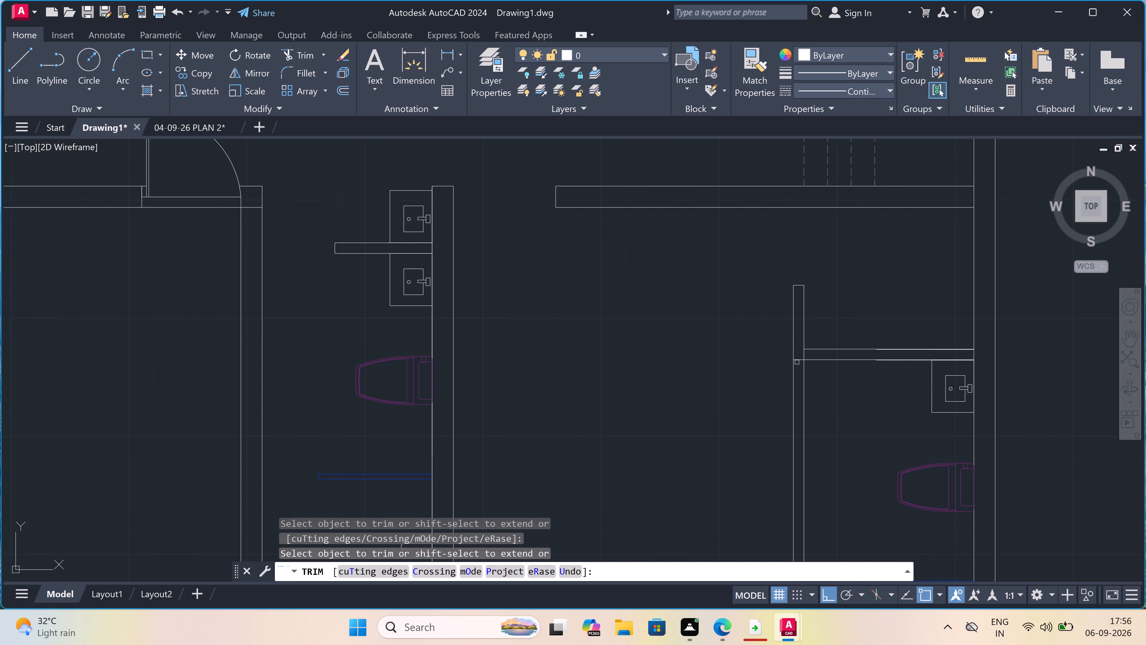
{"action": "left_click", "coordinate": [797, 359]}
{"action": "left_click", "coordinate": [797, 359]}
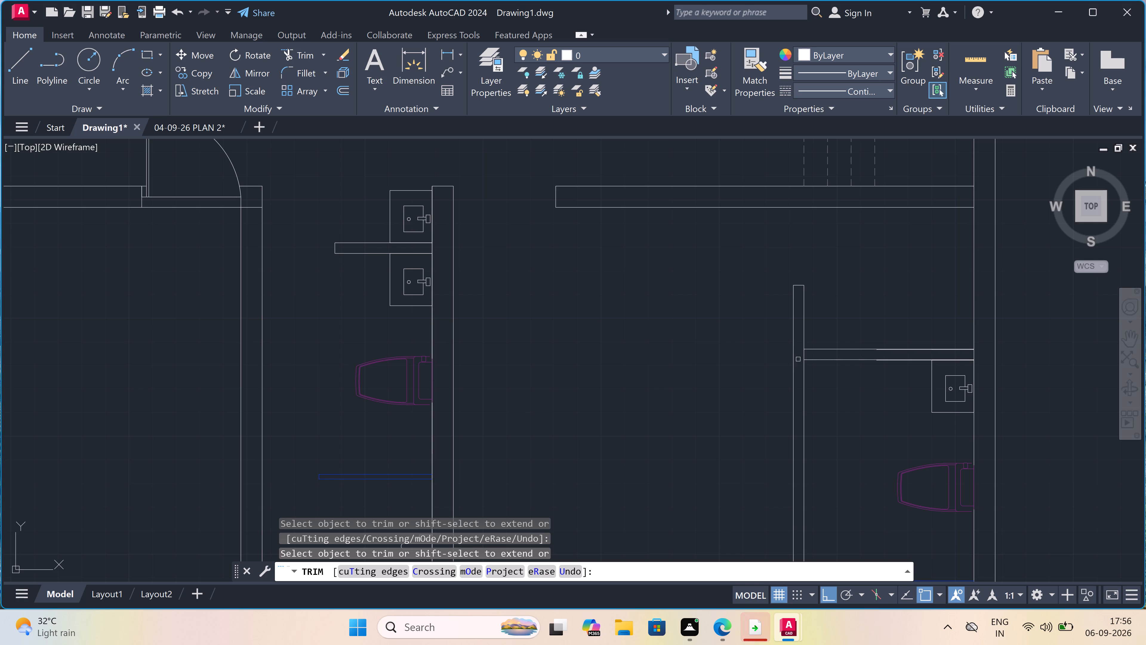
{"action": "key", "text": "Escape"}
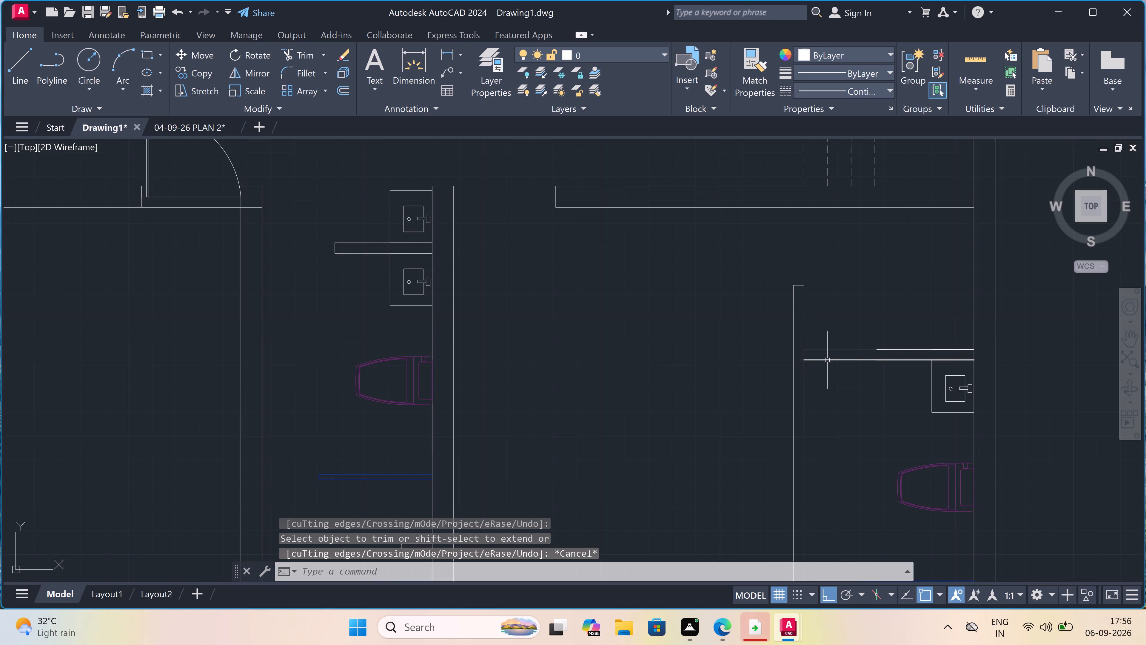
From the west wall's inner face, midway across the north wall's thickness, draw a 2" jamb line and a 2" by 3' door leaf running south.
{"action": "scroll", "coordinate": [813, 354], "scroll_direction": "up", "scroll_amount": 2}
{"action": "type", "text": "l"}
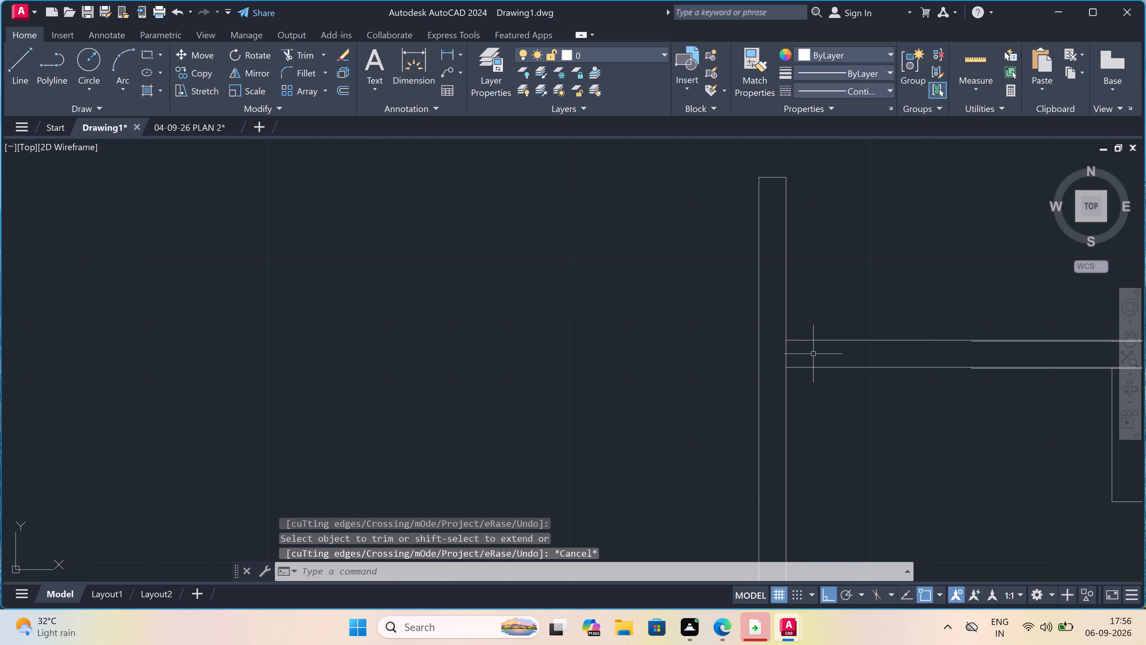
{"action": "key", "text": "space"}
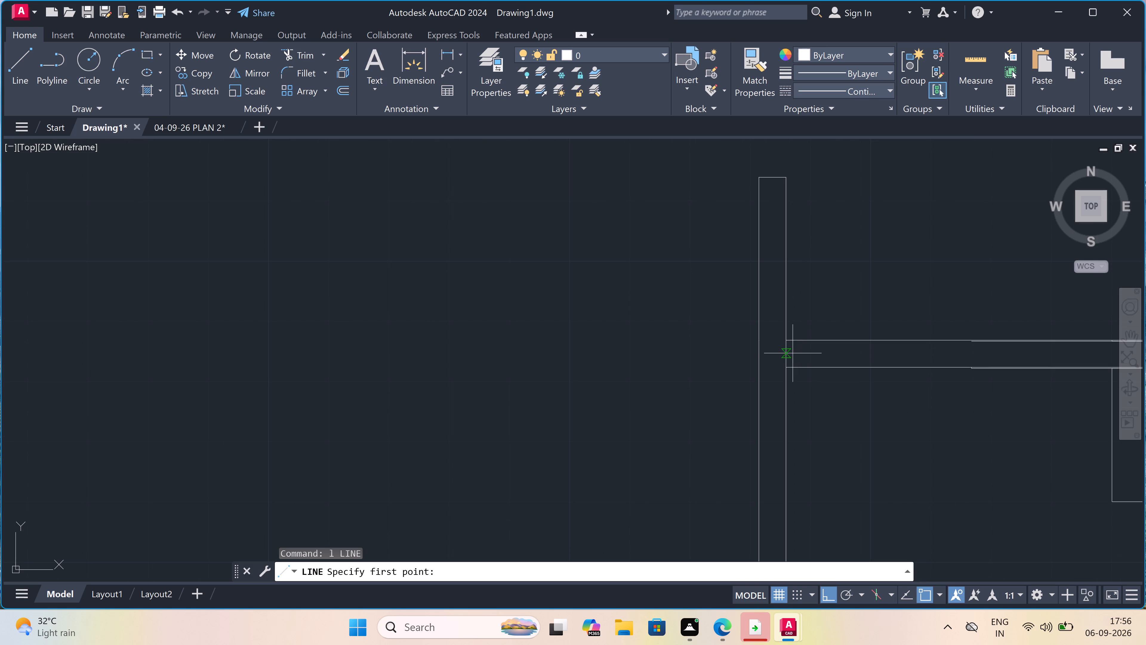
{"action": "double_click", "coordinate": [785, 354]}
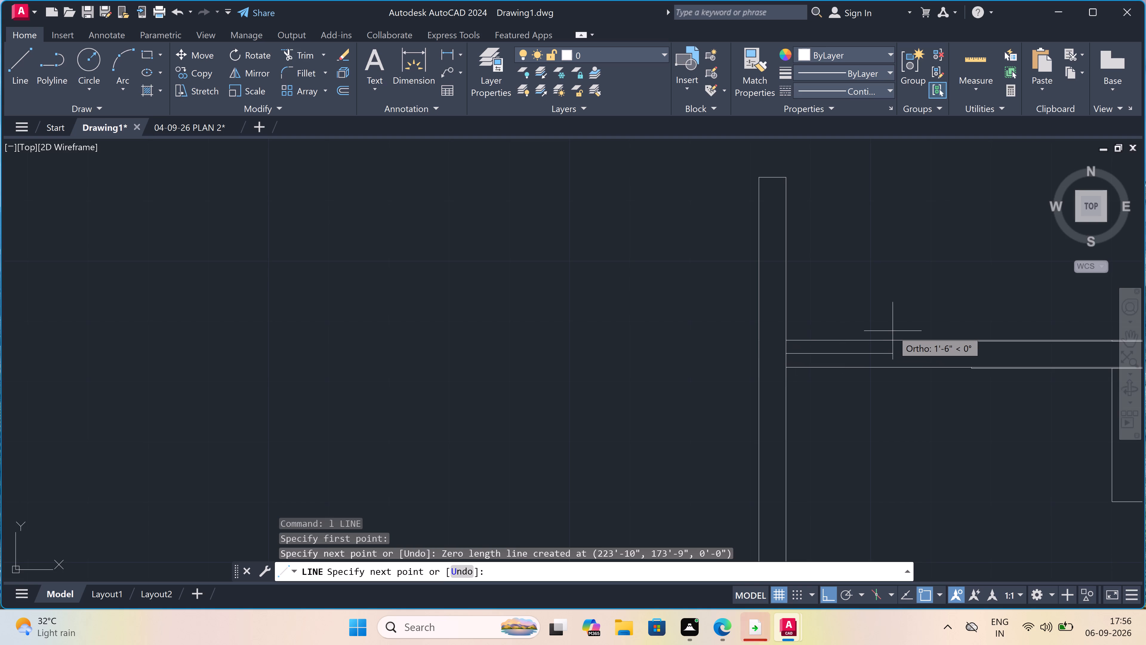
{"action": "type", "text": "2\""}
{"action": "key", "text": "space"}
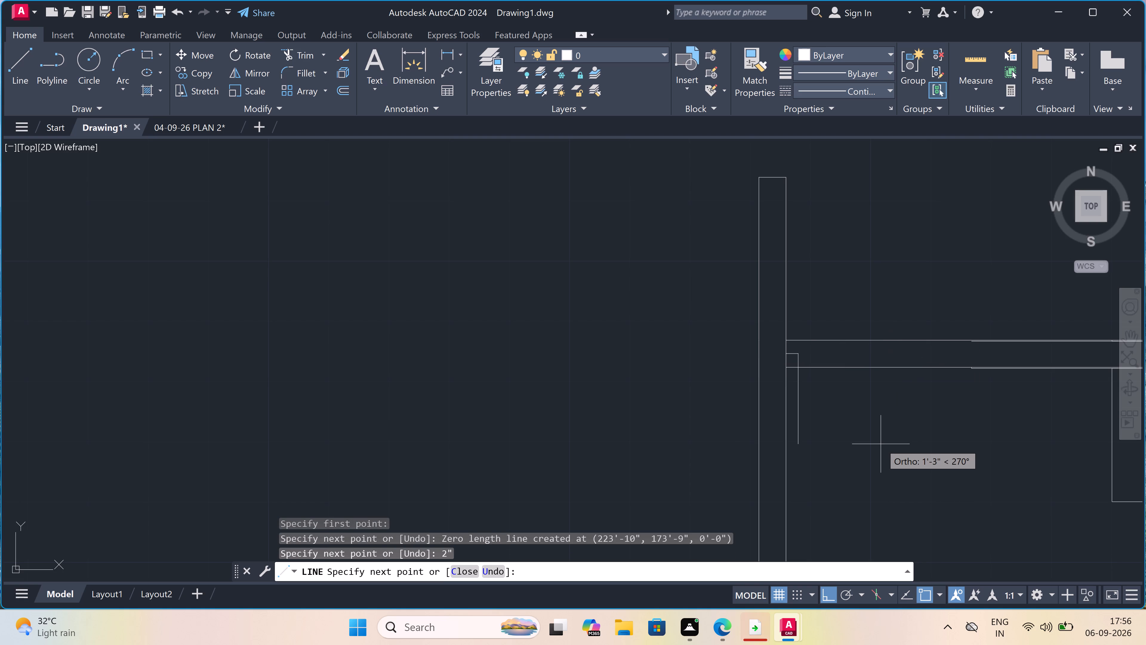
{"action": "type", "text": "3'"}
{"action": "key", "text": "space"}
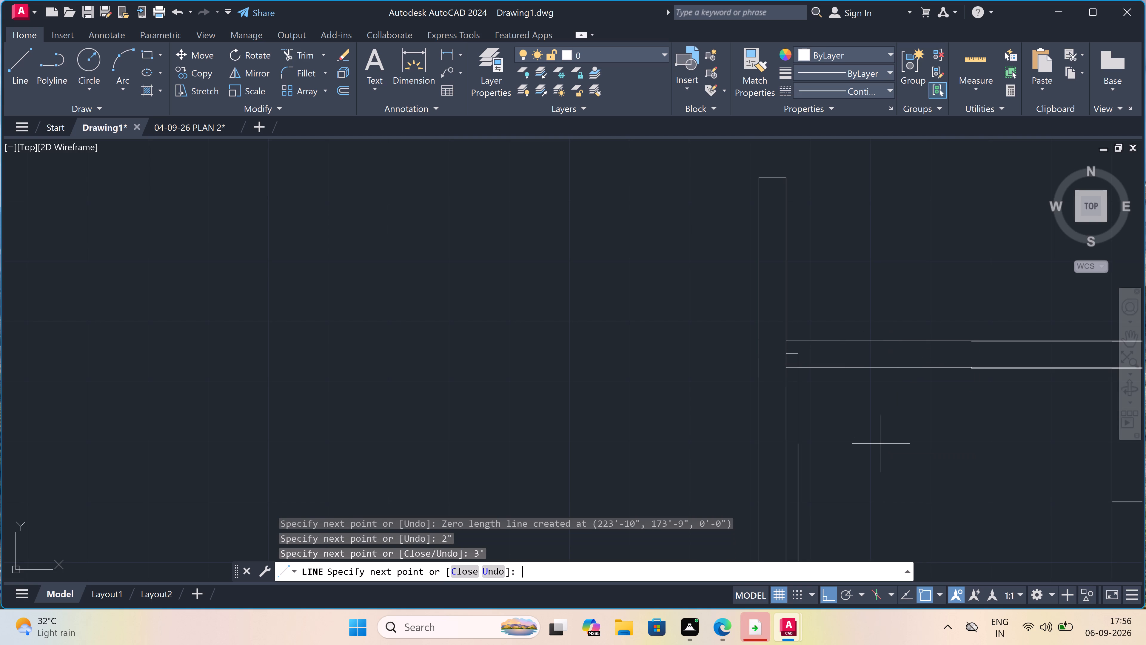
{"action": "scroll", "coordinate": [870, 442], "scroll_direction": "down", "scroll_amount": 3}
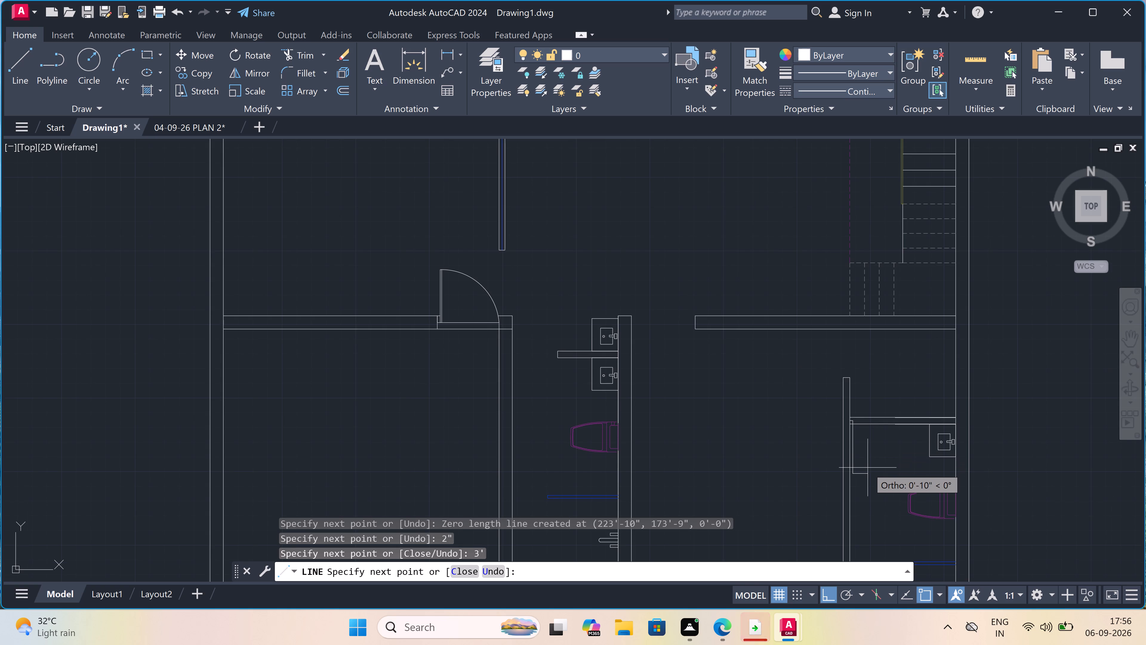
{"action": "type", "text": "2\""}
{"action": "key", "text": "space"}
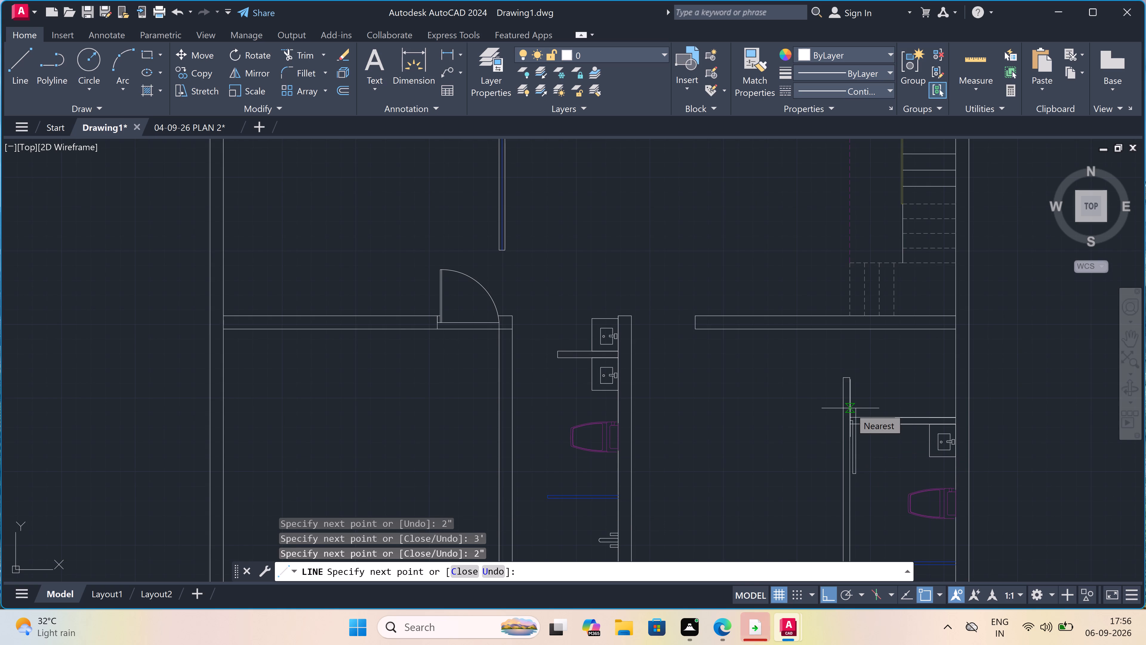
{"action": "type", "text": "3'"}
{"action": "key", "text": "space"}
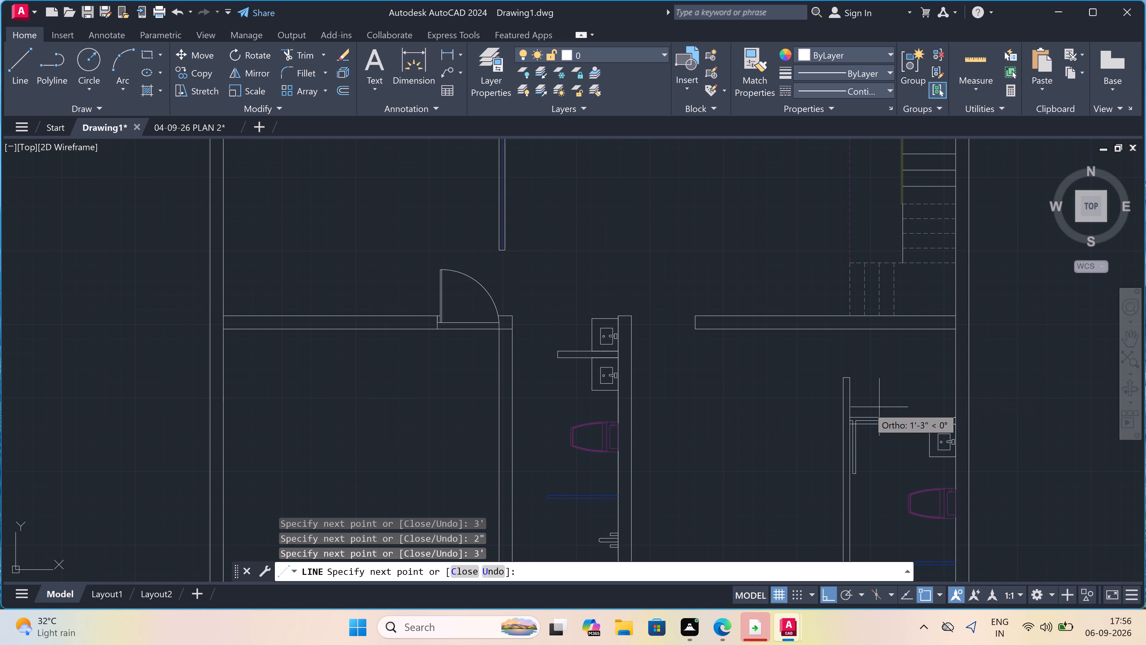
{"action": "scroll", "coordinate": [868, 408], "scroll_direction": "up", "scroll_amount": 3}
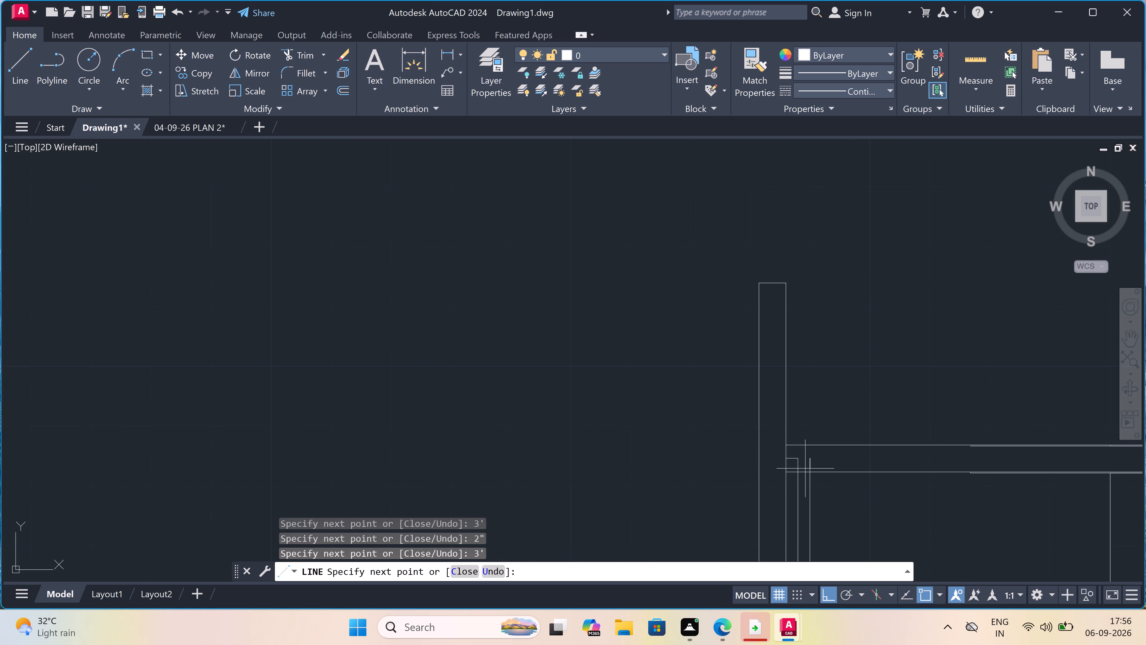
{"action": "scroll", "coordinate": [781, 457], "scroll_direction": "up", "scroll_amount": 1}
{"action": "left_click", "coordinate": [810, 463]}
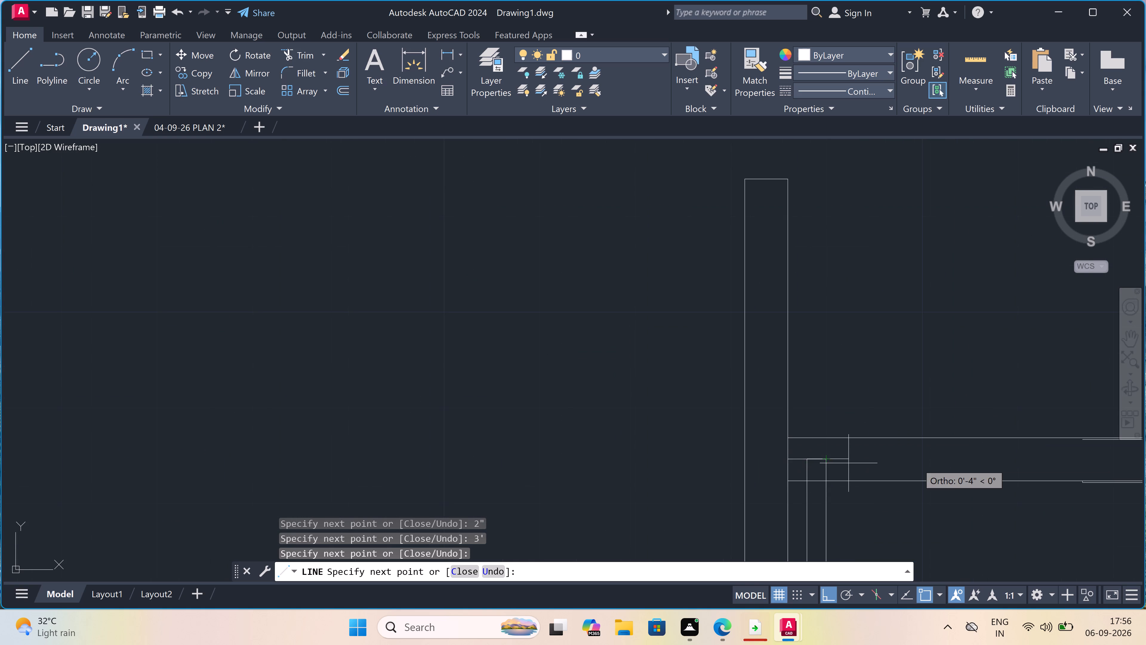
Draw a 3' line east from the end of the 2" jamb line, within the north wall, to mark the door opening's width.
{"action": "scroll", "coordinate": [929, 461], "scroll_direction": "down", "scroll_amount": 3}
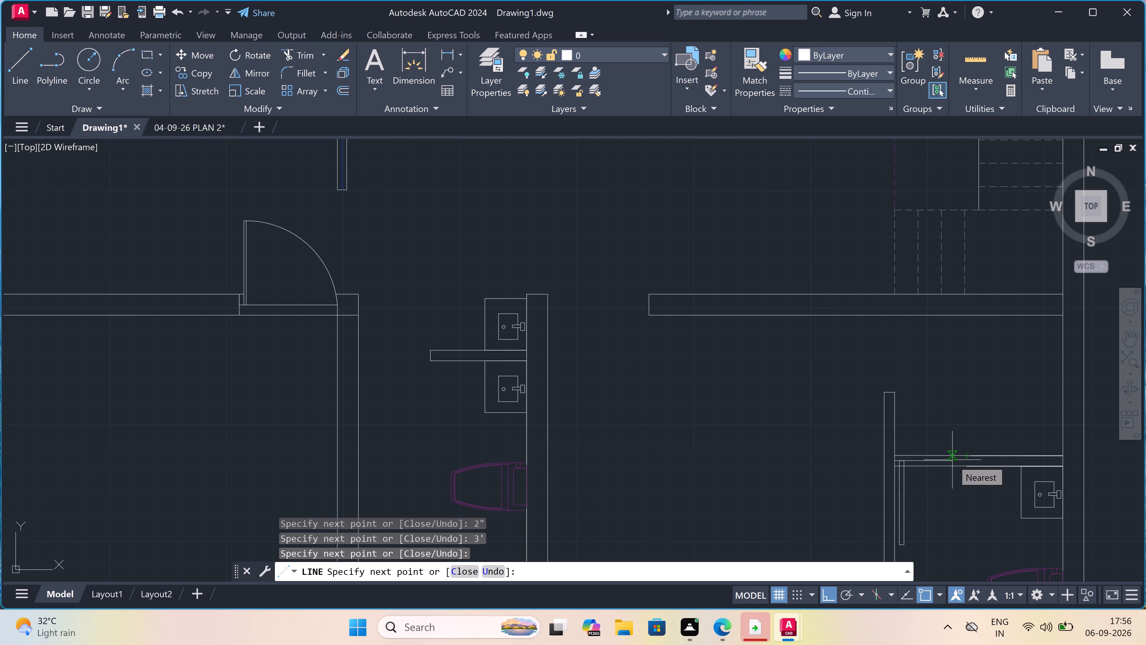
{"action": "type", "text": "3'"}
{"action": "key", "text": "space"}
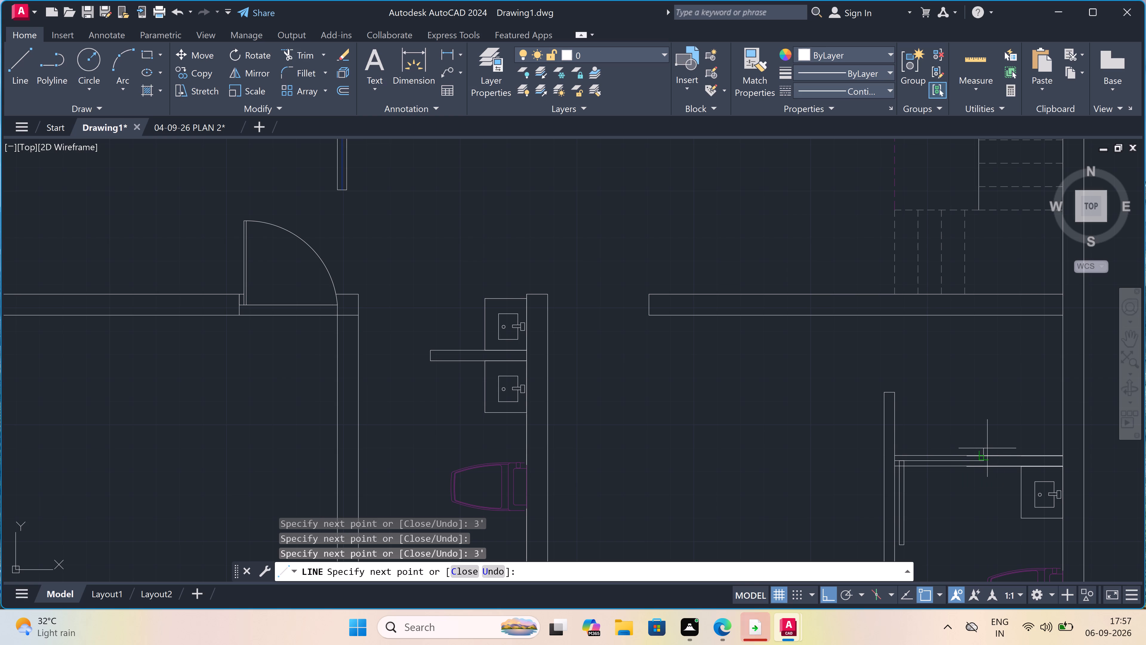
{"action": "scroll", "coordinate": [988, 448], "scroll_direction": "up", "scroll_amount": 1}
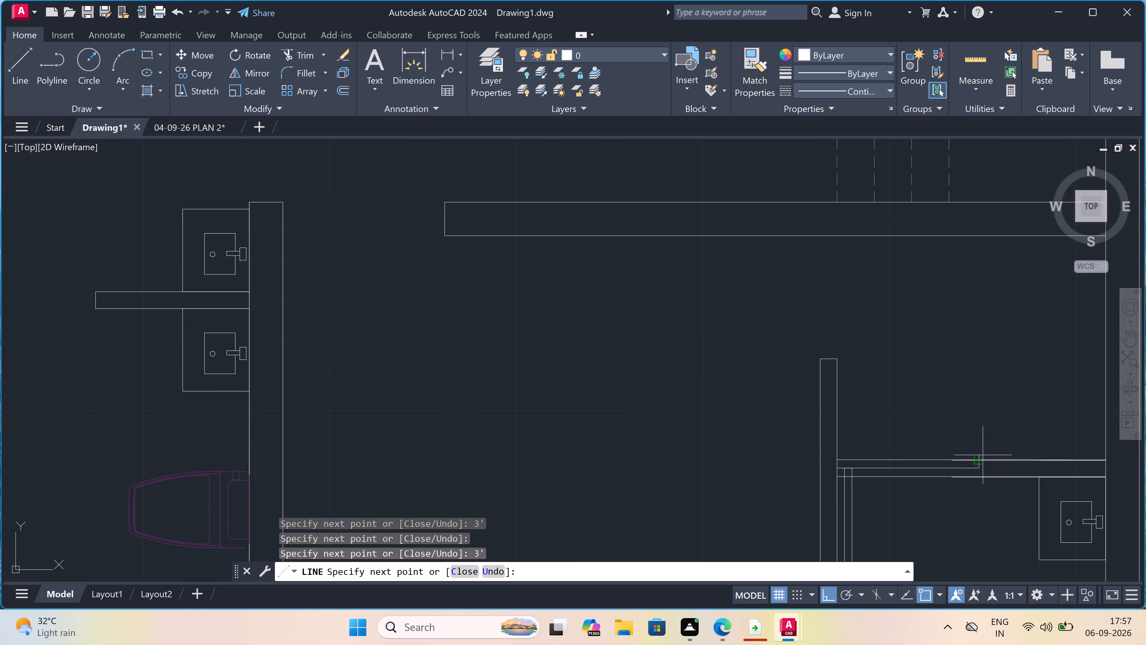
{"action": "scroll", "coordinate": [980, 467], "scroll_direction": "up", "scroll_amount": 3}
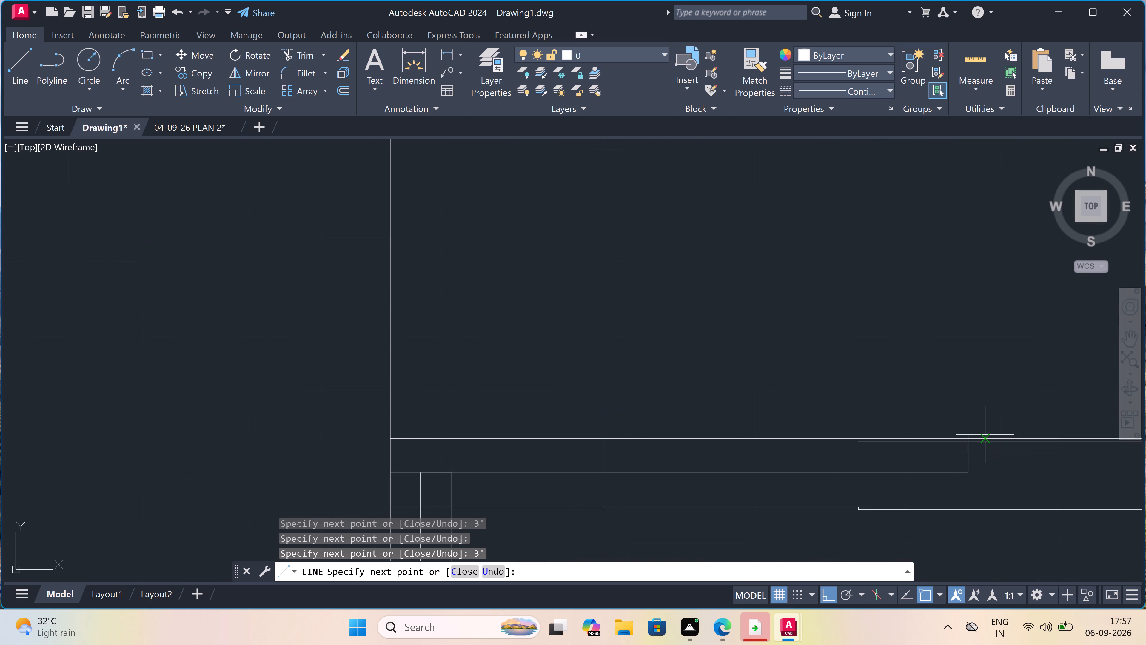
{"action": "scroll", "coordinate": [985, 435], "scroll_direction": "down", "scroll_amount": 2}
{"action": "scroll", "coordinate": [985, 435], "scroll_direction": "up", "scroll_amount": 1}
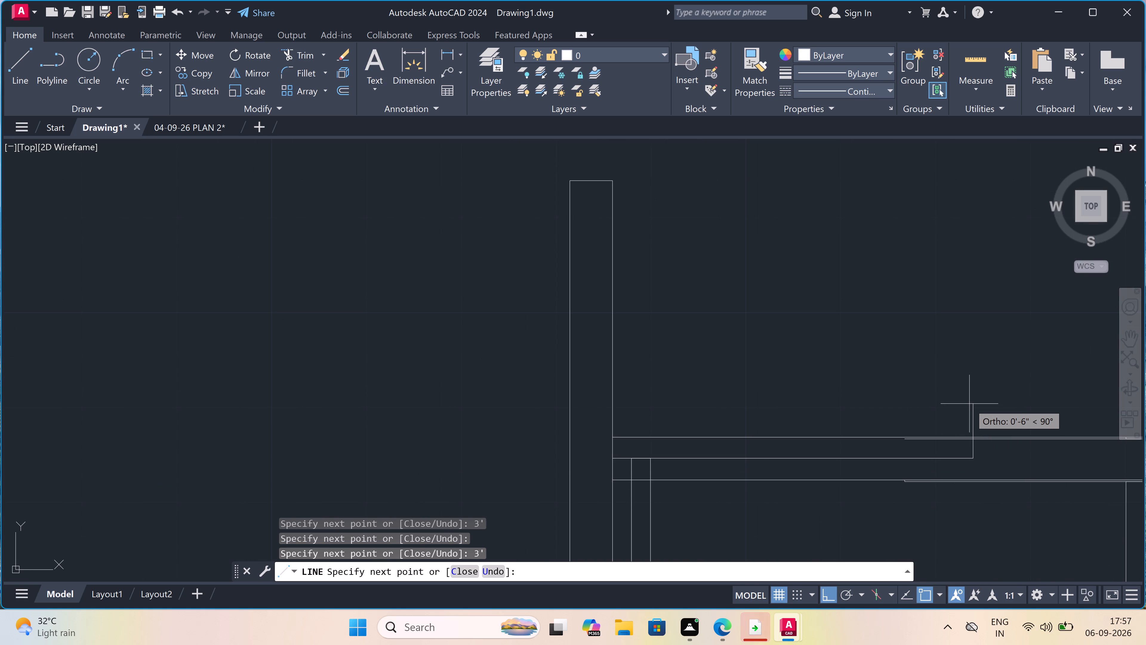
{"action": "key", "text": "Escape"}
{"action": "scroll", "coordinate": [969, 408], "scroll_direction": "down", "scroll_amount": 2}
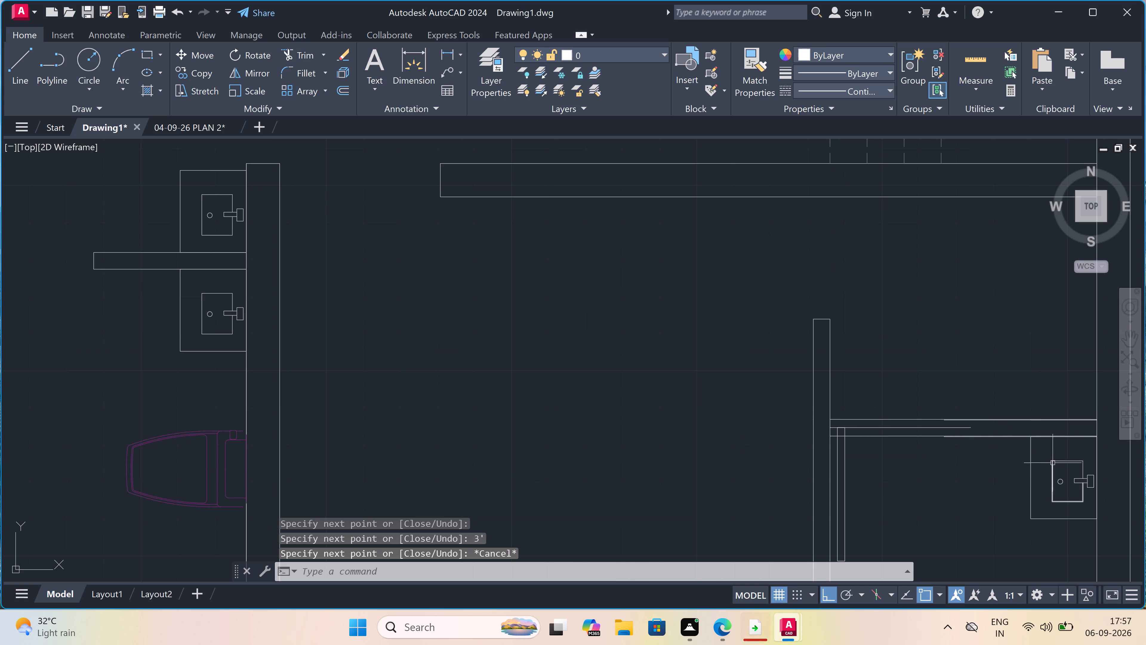
{"action": "scroll", "coordinate": [1058, 450], "scroll_direction": "up", "scroll_amount": 2}
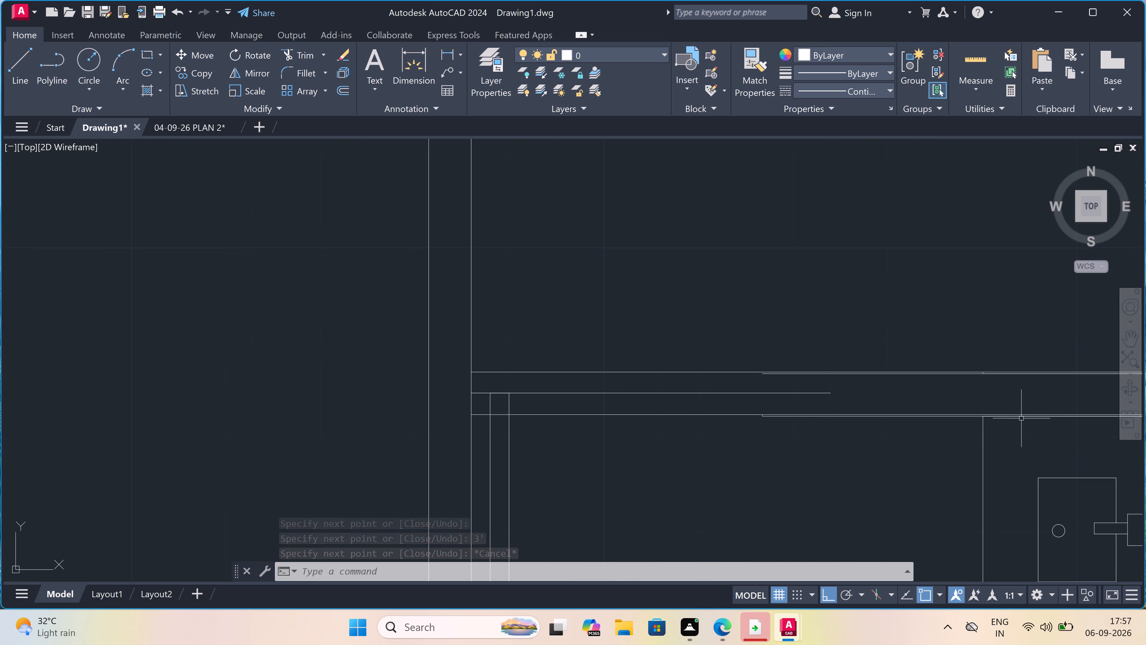
{"action": "scroll", "coordinate": [1012, 418], "scroll_direction": "up", "scroll_amount": 1}
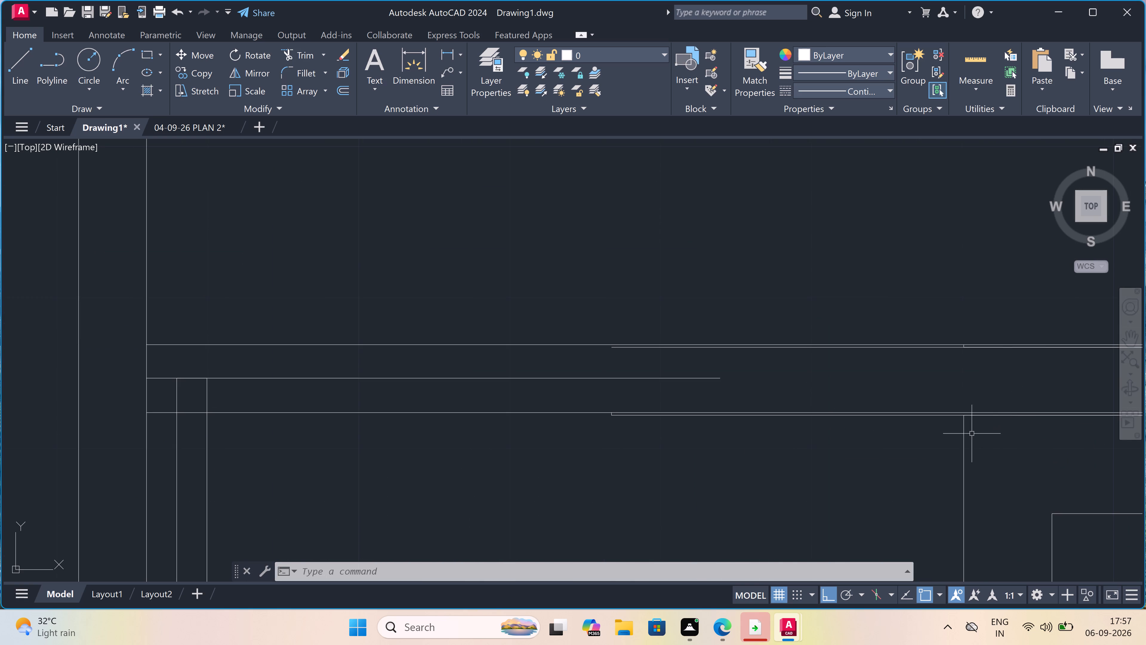
Trim away the short tick and the duplicate line just below the north wall's south face, west of the washbasin counter.
{"action": "type", "text": "tr"}
{"action": "key", "text": "space"}
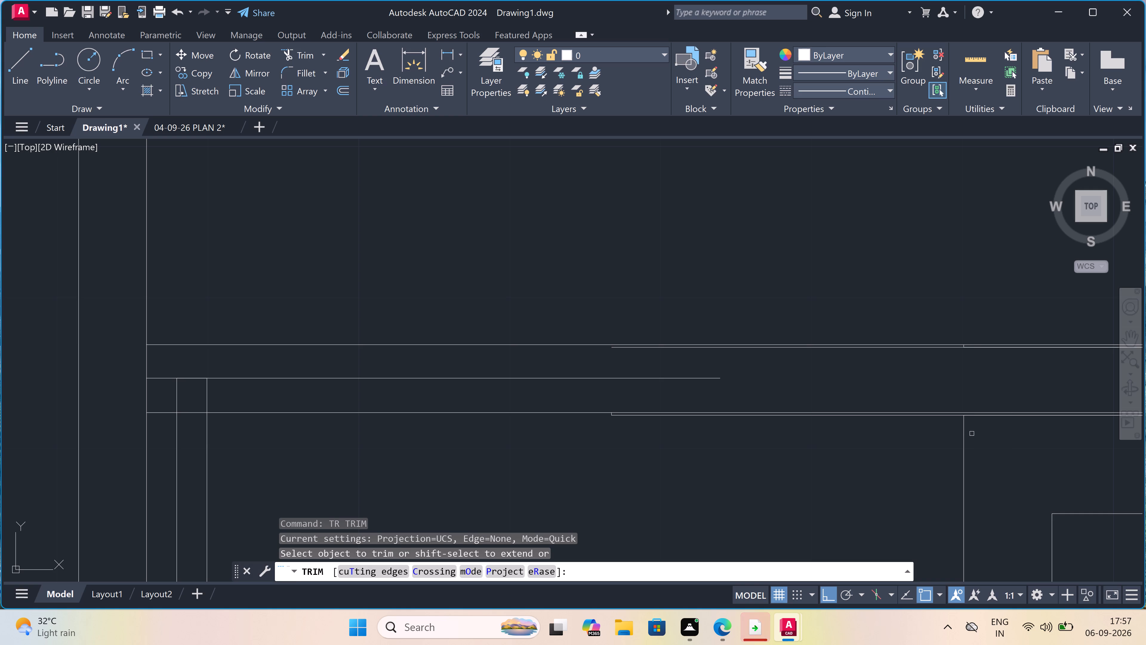
{"action": "scroll", "coordinate": [603, 418], "scroll_direction": "up", "scroll_amount": 4}
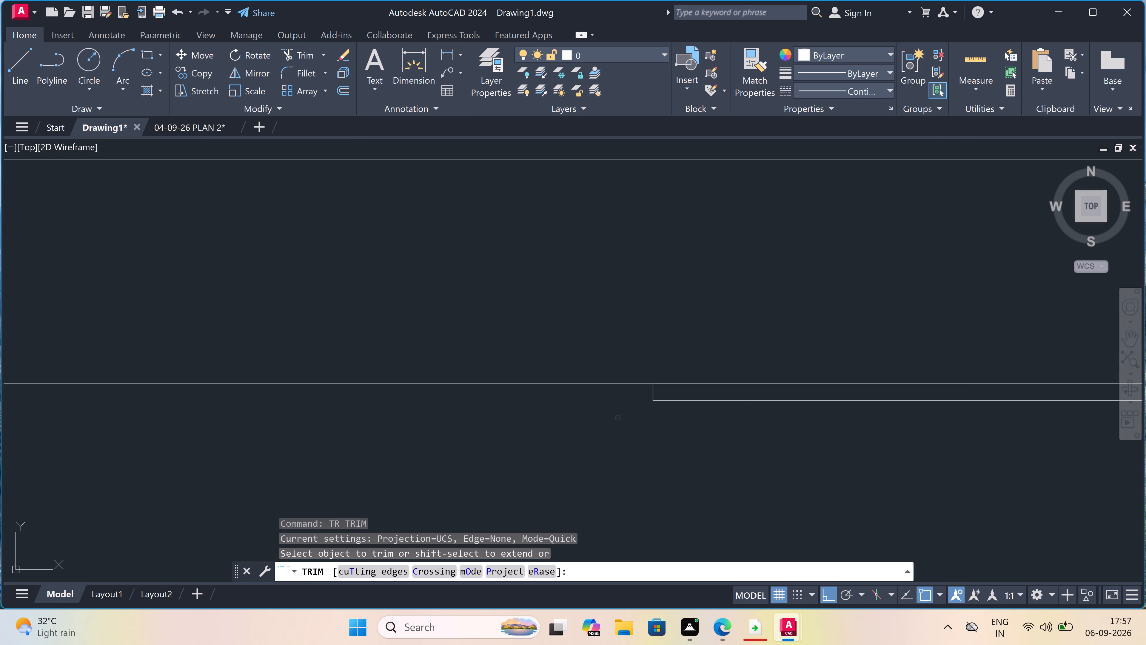
{"action": "left_click_drag", "start_coordinate": [664, 393], "coordinate": [646, 392]}
{"action": "left_click", "coordinate": [621, 393]}
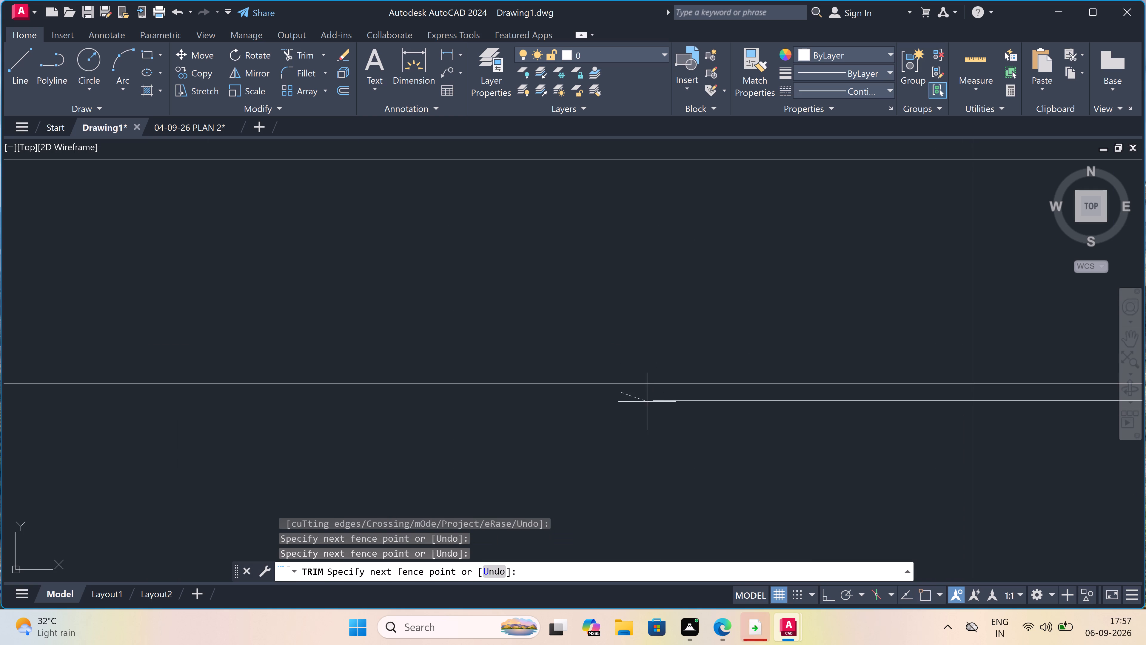
{"action": "triple_click", "coordinate": [673, 396]}
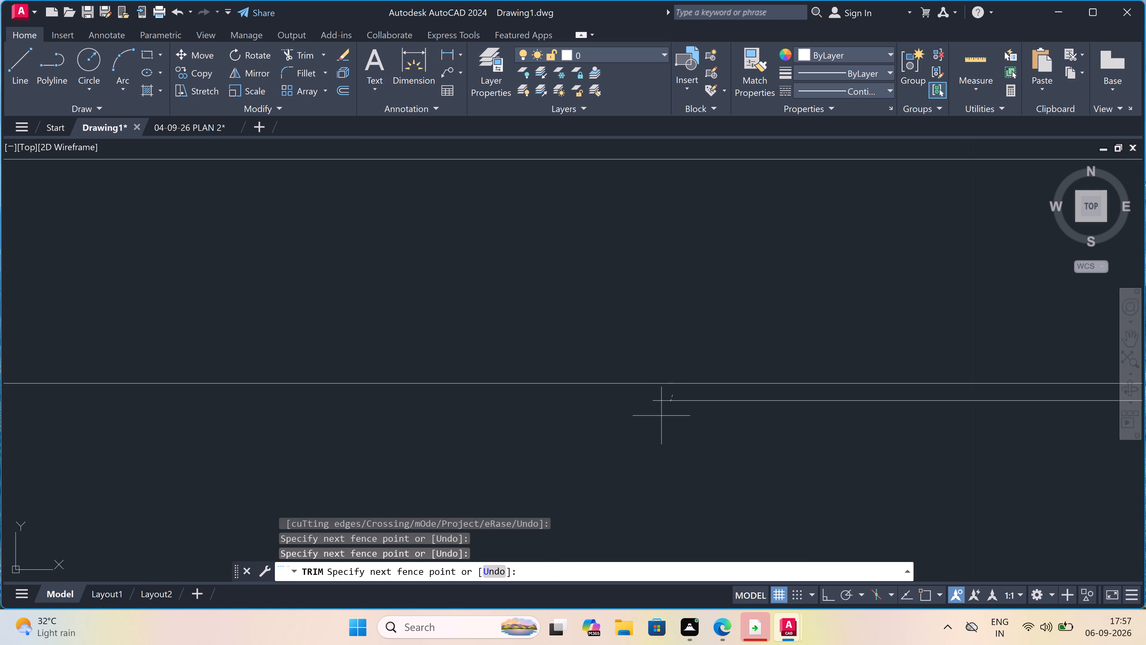
{"action": "left_click", "coordinate": [657, 421]}
{"action": "scroll", "coordinate": [657, 421], "scroll_direction": "down", "scroll_amount": 5}
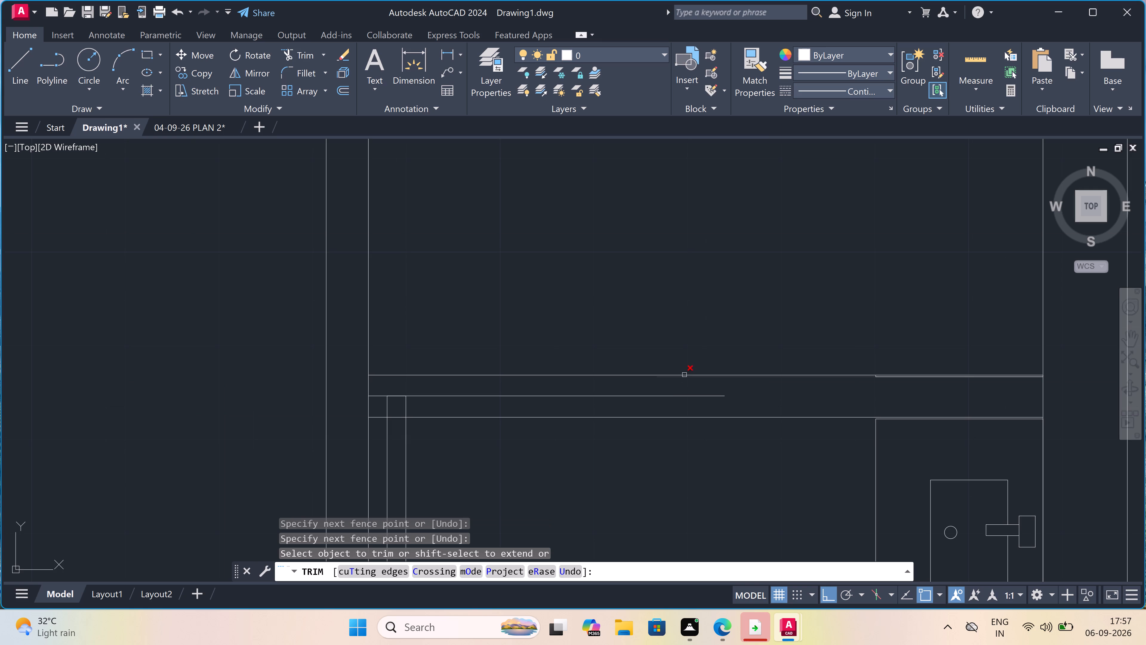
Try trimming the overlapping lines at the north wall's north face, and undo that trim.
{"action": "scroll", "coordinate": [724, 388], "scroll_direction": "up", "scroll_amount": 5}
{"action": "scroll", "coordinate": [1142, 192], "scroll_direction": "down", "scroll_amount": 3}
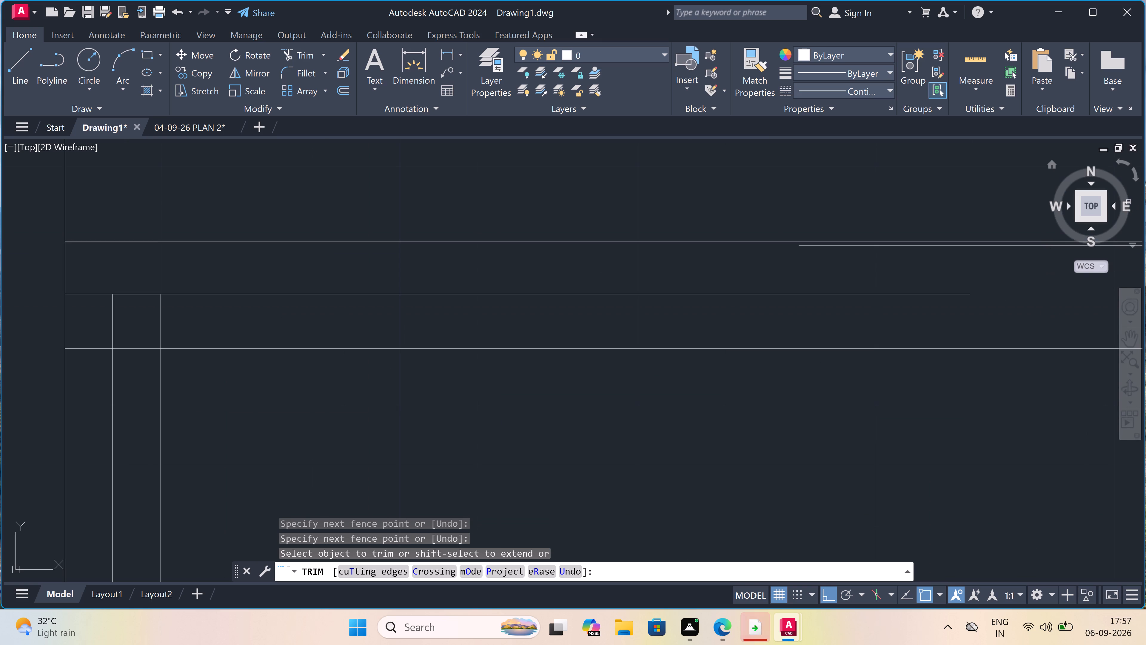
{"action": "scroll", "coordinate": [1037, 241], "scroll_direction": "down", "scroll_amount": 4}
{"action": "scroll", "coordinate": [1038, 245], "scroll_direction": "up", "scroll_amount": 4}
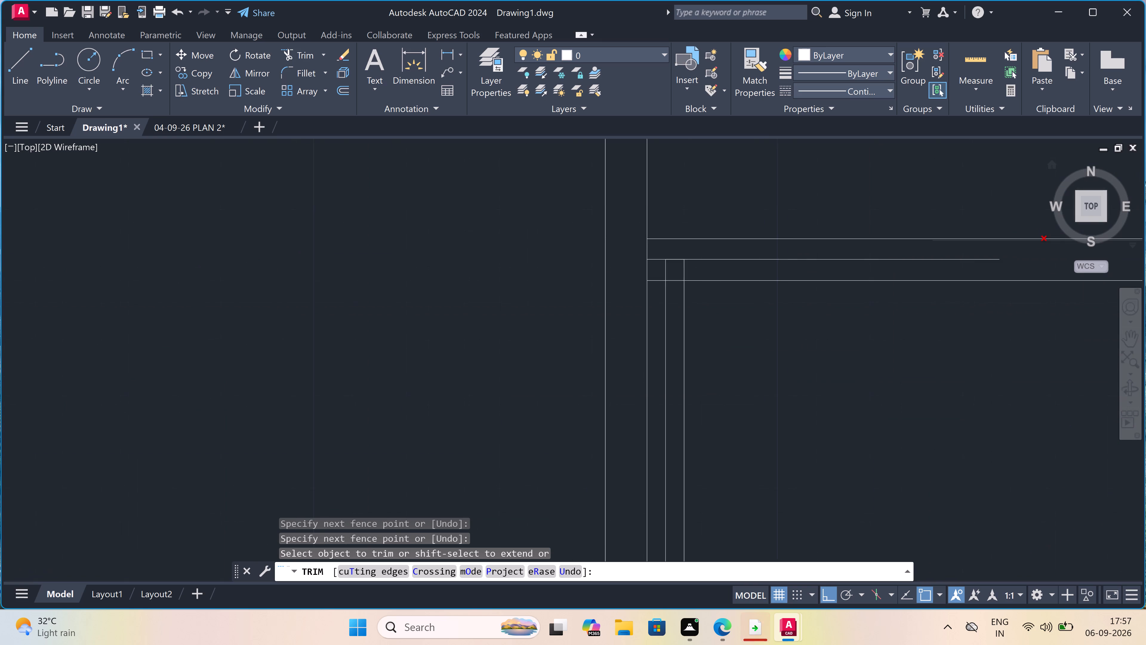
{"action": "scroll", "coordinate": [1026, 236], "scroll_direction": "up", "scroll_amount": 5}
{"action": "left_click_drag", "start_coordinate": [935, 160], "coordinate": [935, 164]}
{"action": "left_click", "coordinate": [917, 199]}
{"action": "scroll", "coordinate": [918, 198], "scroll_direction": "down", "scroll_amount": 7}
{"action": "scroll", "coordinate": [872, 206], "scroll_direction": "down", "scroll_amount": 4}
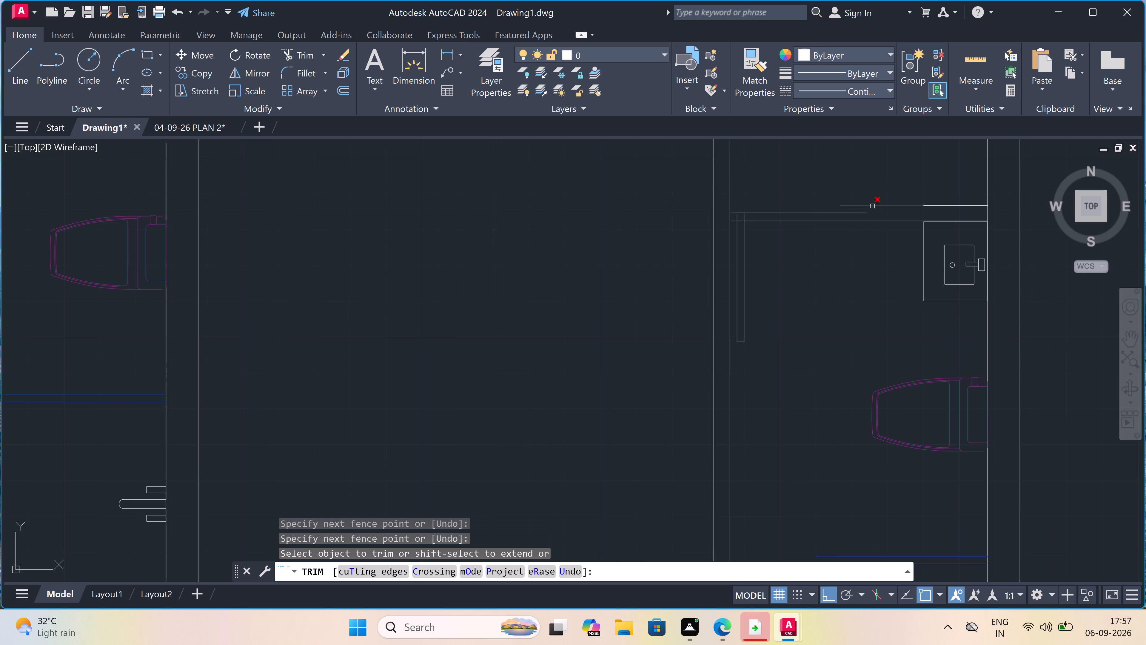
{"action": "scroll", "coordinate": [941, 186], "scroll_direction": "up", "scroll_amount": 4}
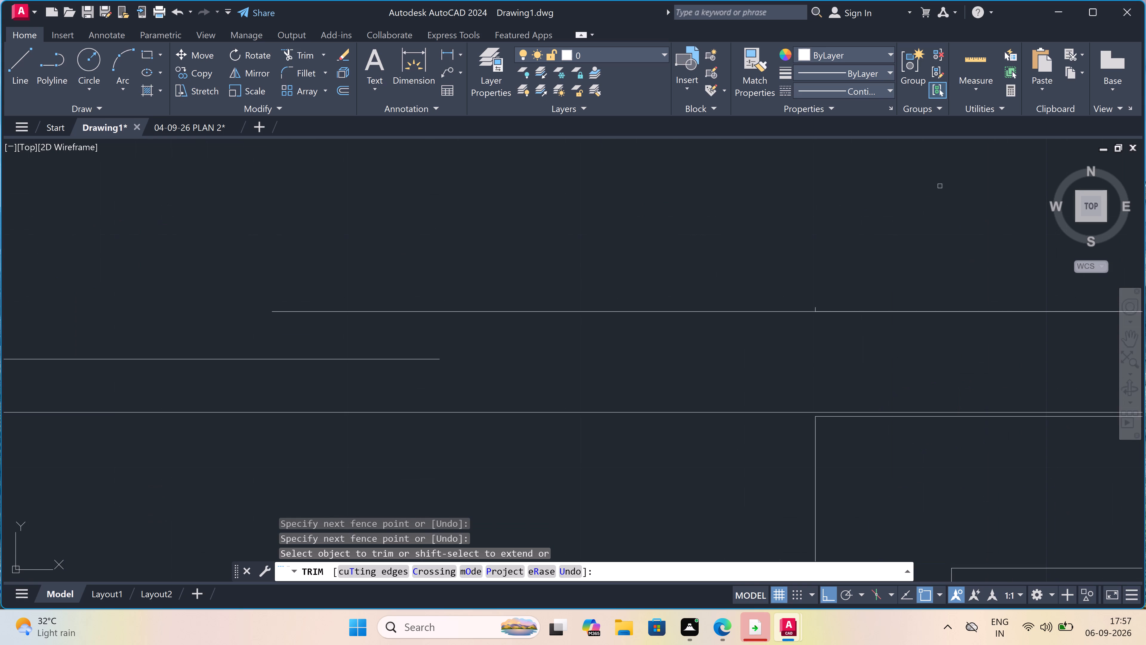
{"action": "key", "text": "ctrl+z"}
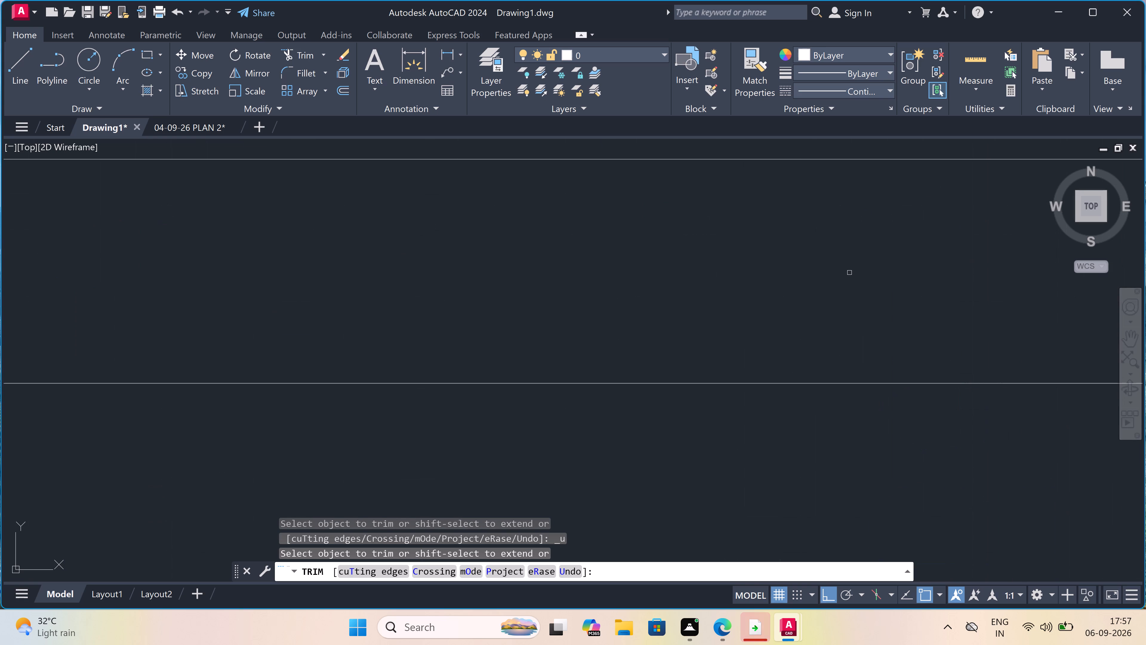
Trim away the duplicate line just below the north wall's north face, including its short vertical tick above the washbasin counter.
{"action": "scroll", "coordinate": [848, 273], "scroll_direction": "down", "scroll_amount": 3}
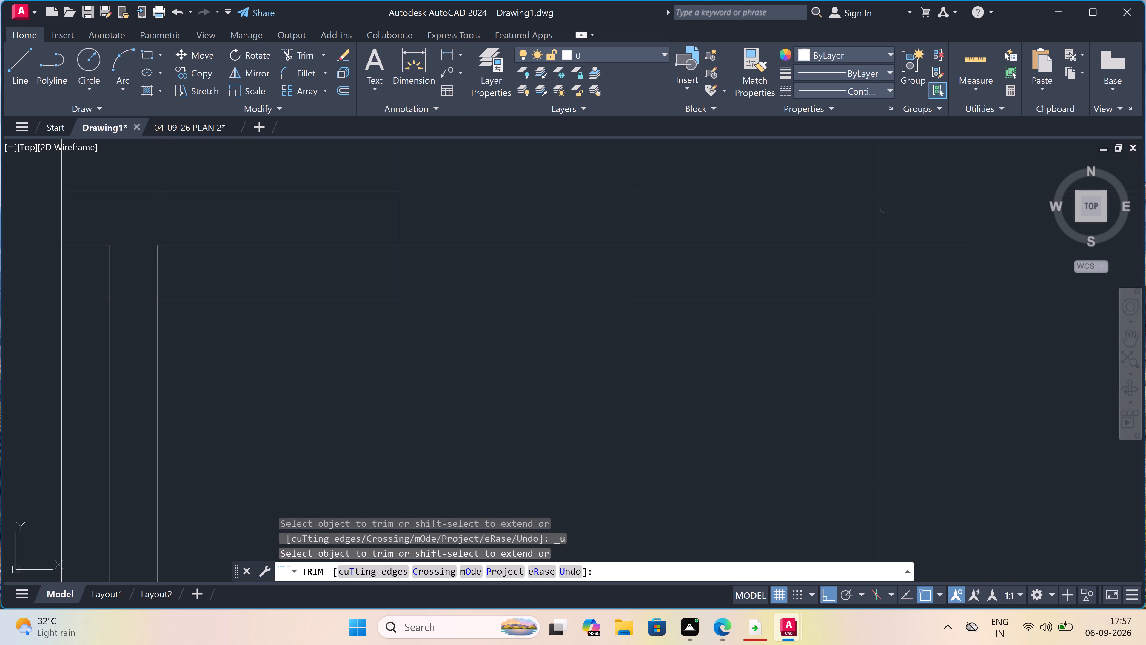
{"action": "double_click", "coordinate": [880, 194]}
{"action": "scroll", "coordinate": [880, 194], "scroll_direction": "down", "scroll_amount": 6}
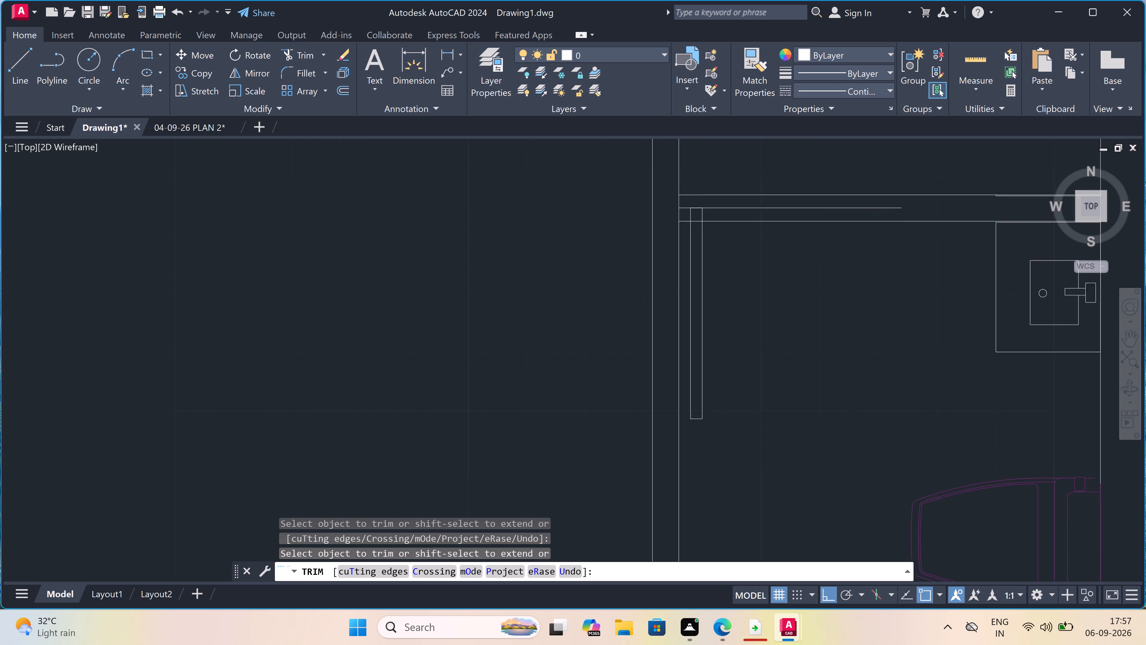
{"action": "scroll", "coordinate": [902, 208], "scroll_direction": "up", "scroll_amount": 4}
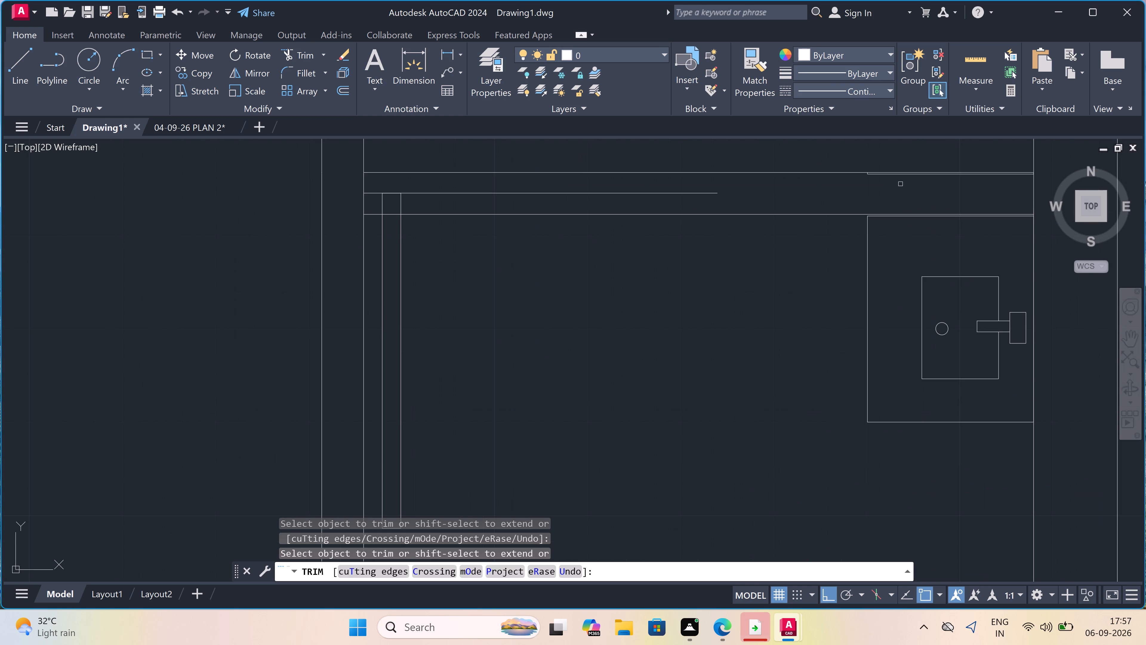
{"action": "scroll", "coordinate": [899, 163], "scroll_direction": "up", "scroll_amount": 5}
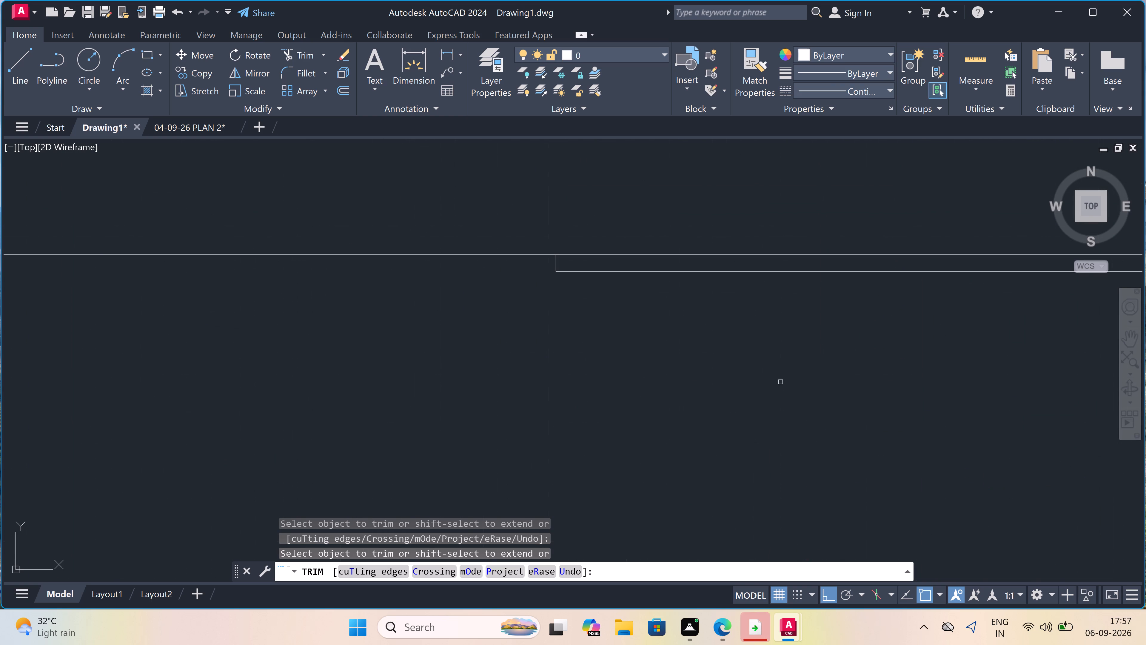
{"action": "left_click", "coordinate": [812, 266]}
{"action": "left_click", "coordinate": [806, 279]}
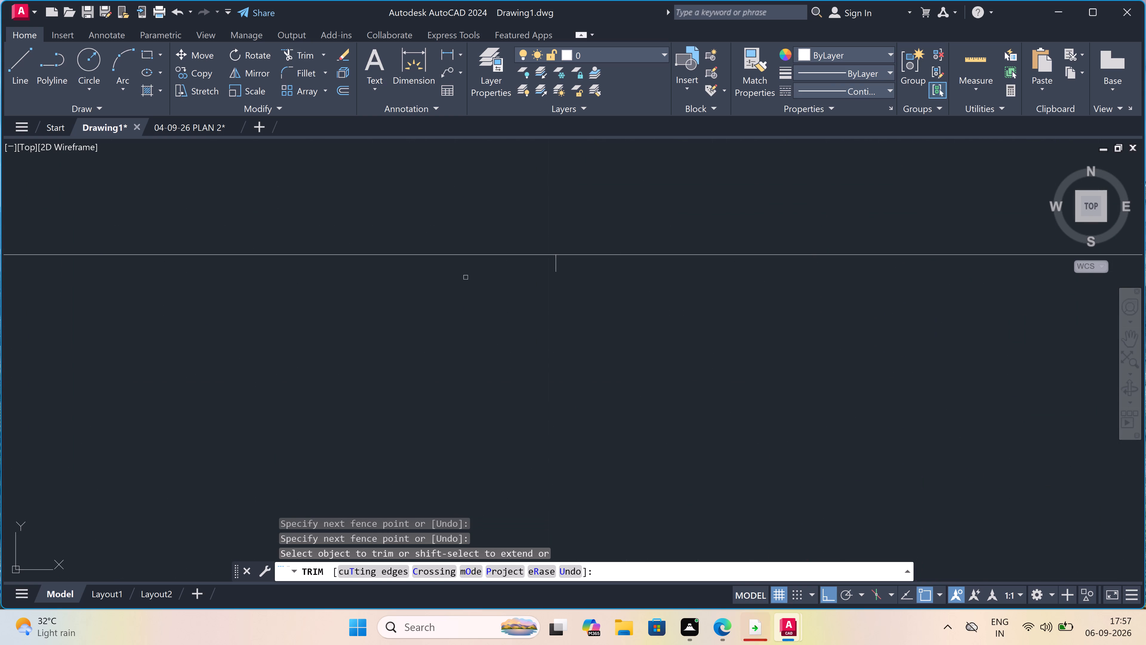
{"action": "left_click", "coordinate": [527, 266]}
{"action": "left_click", "coordinate": [580, 265]}
{"action": "scroll", "coordinate": [580, 266], "scroll_direction": "down", "scroll_amount": 6}
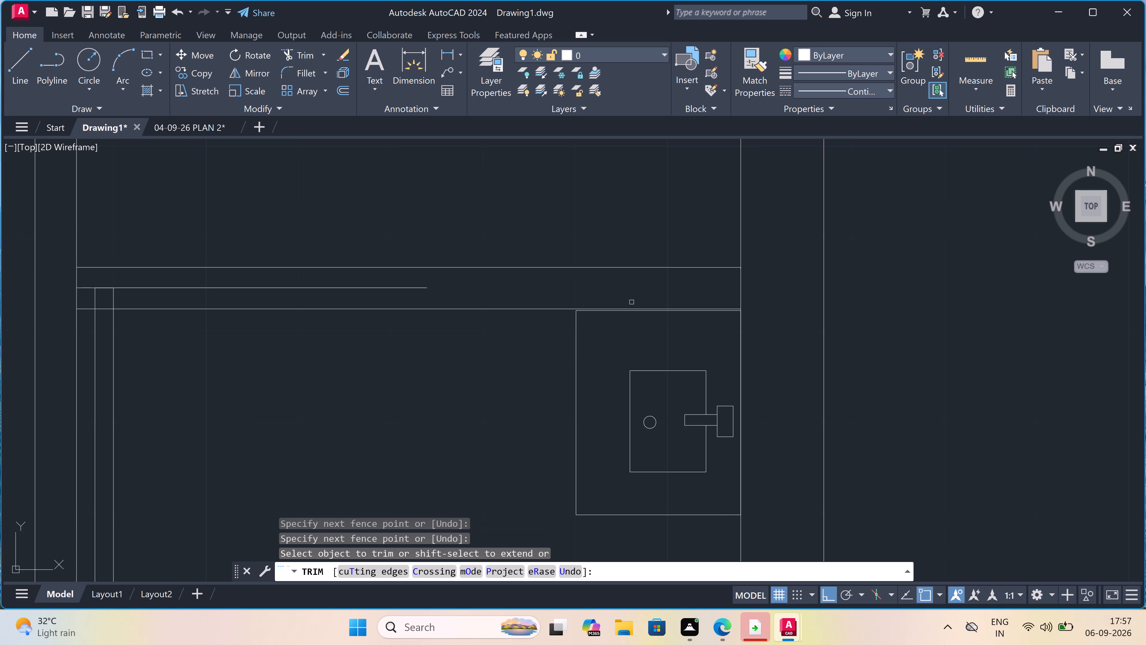
{"action": "key", "text": "Escape"}
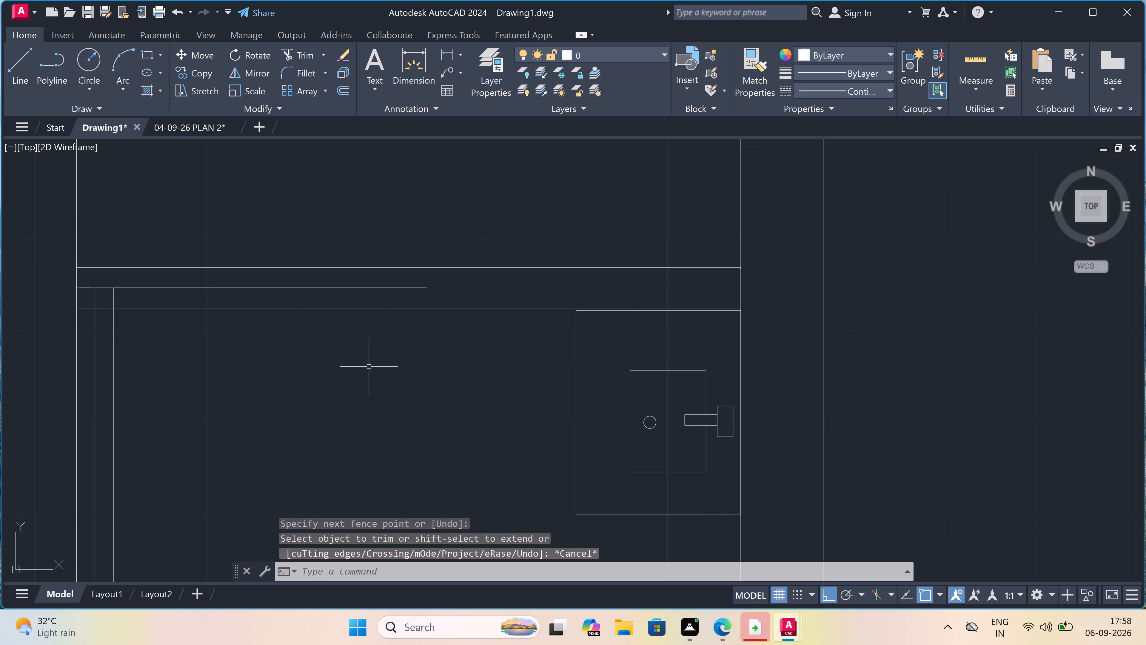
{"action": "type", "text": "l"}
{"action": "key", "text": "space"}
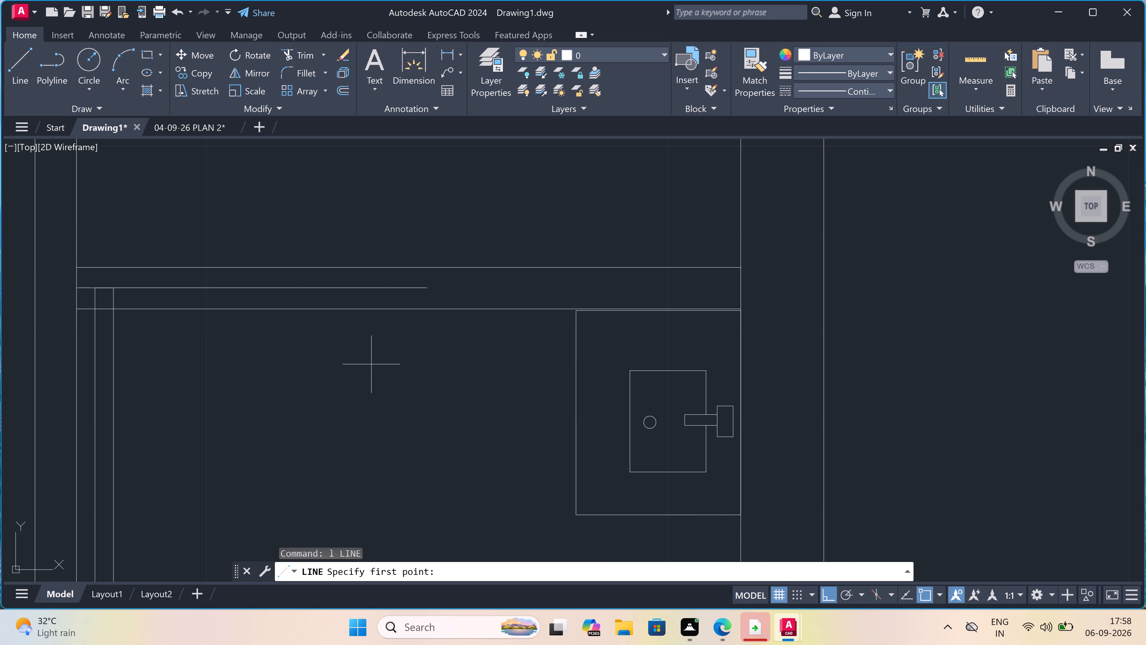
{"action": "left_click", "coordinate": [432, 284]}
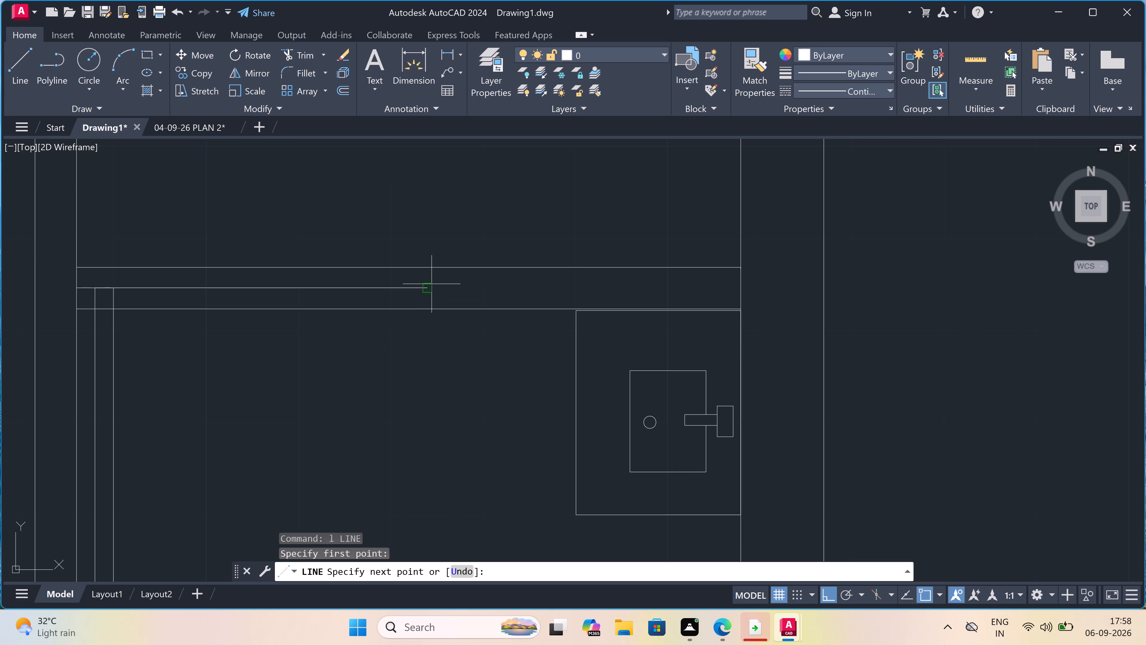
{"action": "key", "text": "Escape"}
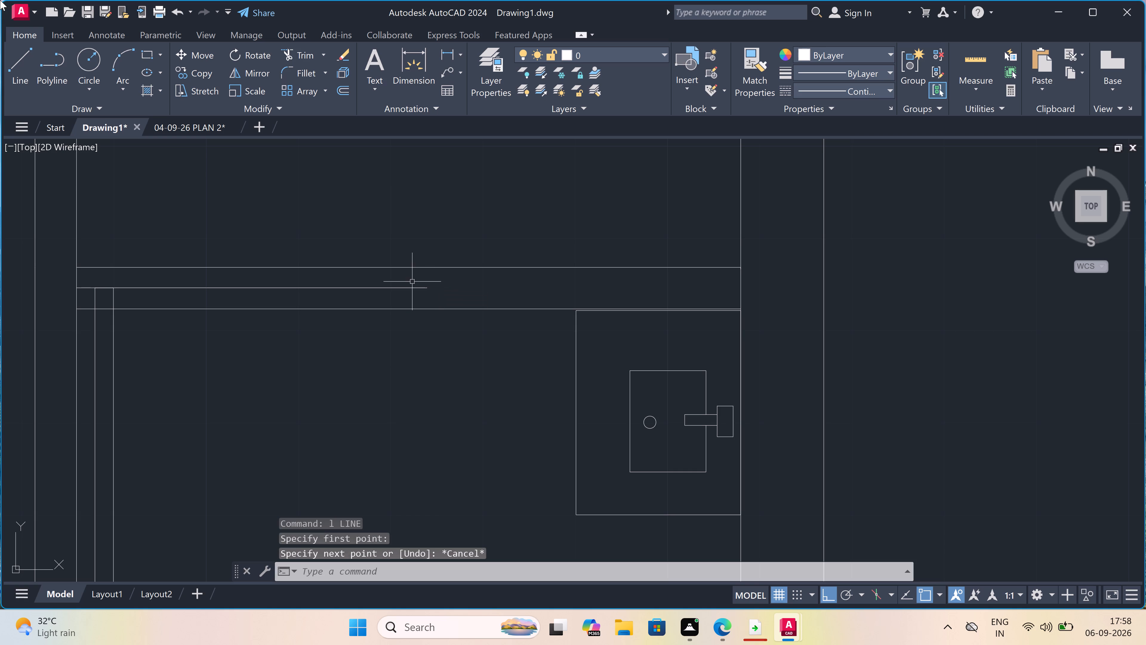
Draw the door swing with a Start, End, Direction arc from the leaf's southeast corner to the east end of the 3' opening line.
{"action": "left_click", "coordinate": [120, 84]}
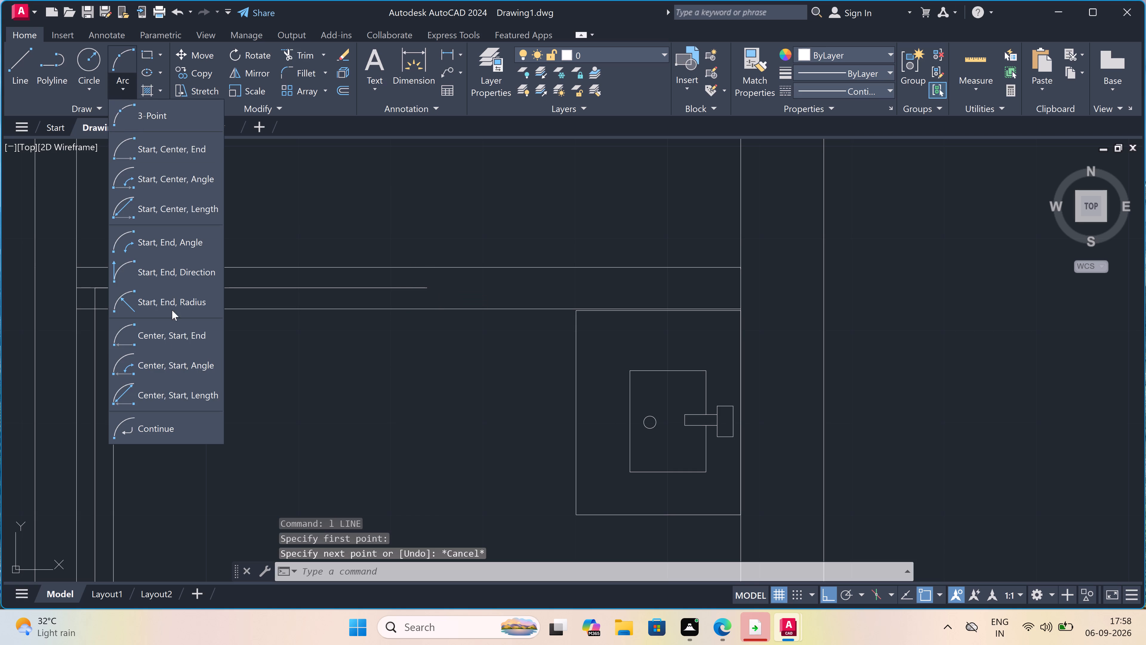
{"action": "left_click", "coordinate": [172, 275]}
{"action": "scroll", "coordinate": [170, 321], "scroll_direction": "down", "scroll_amount": 2}
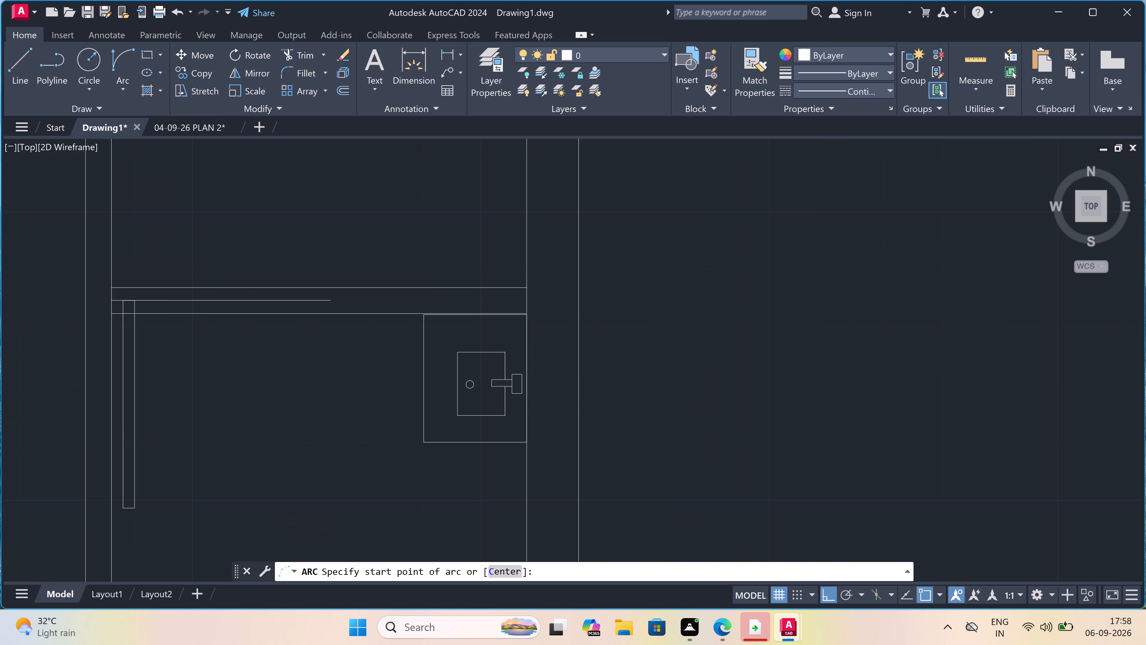
{"action": "scroll", "coordinate": [158, 405], "scroll_direction": "up", "scroll_amount": 1}
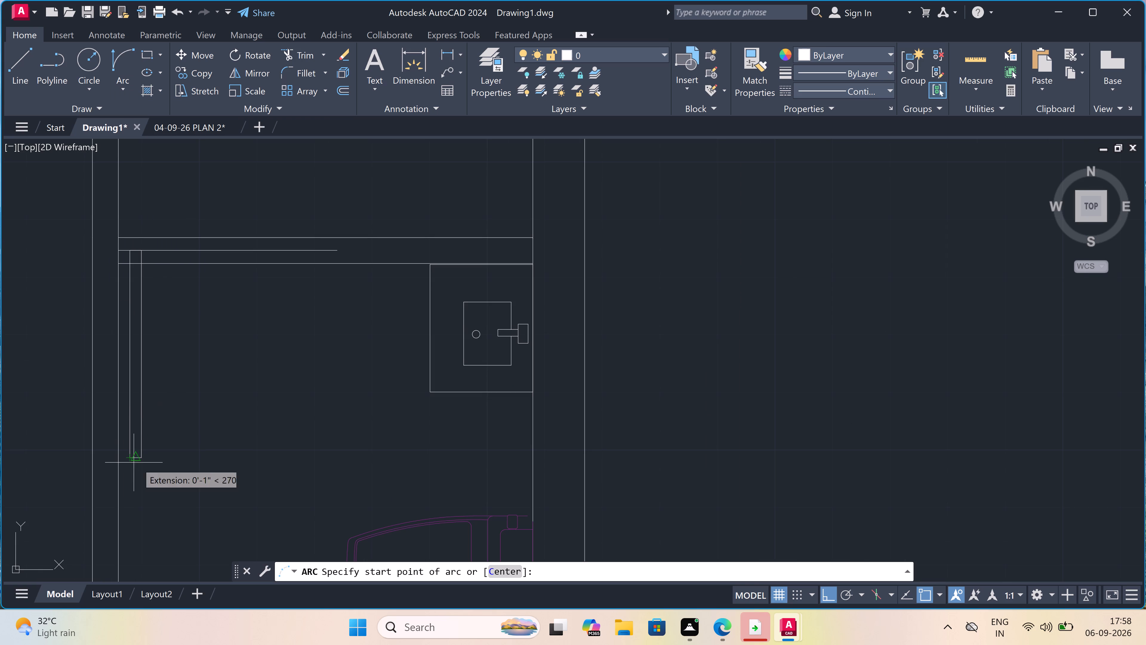
{"action": "left_click", "coordinate": [143, 458]}
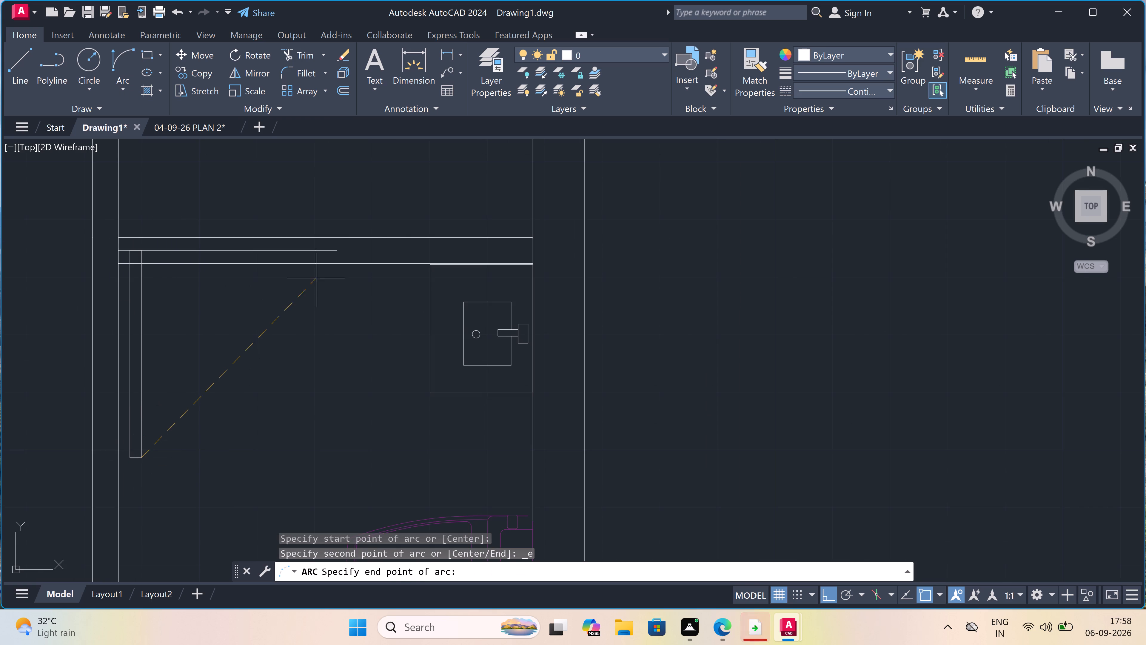
{"action": "double_click", "coordinate": [335, 253]}
{"action": "left_click", "coordinate": [348, 342]}
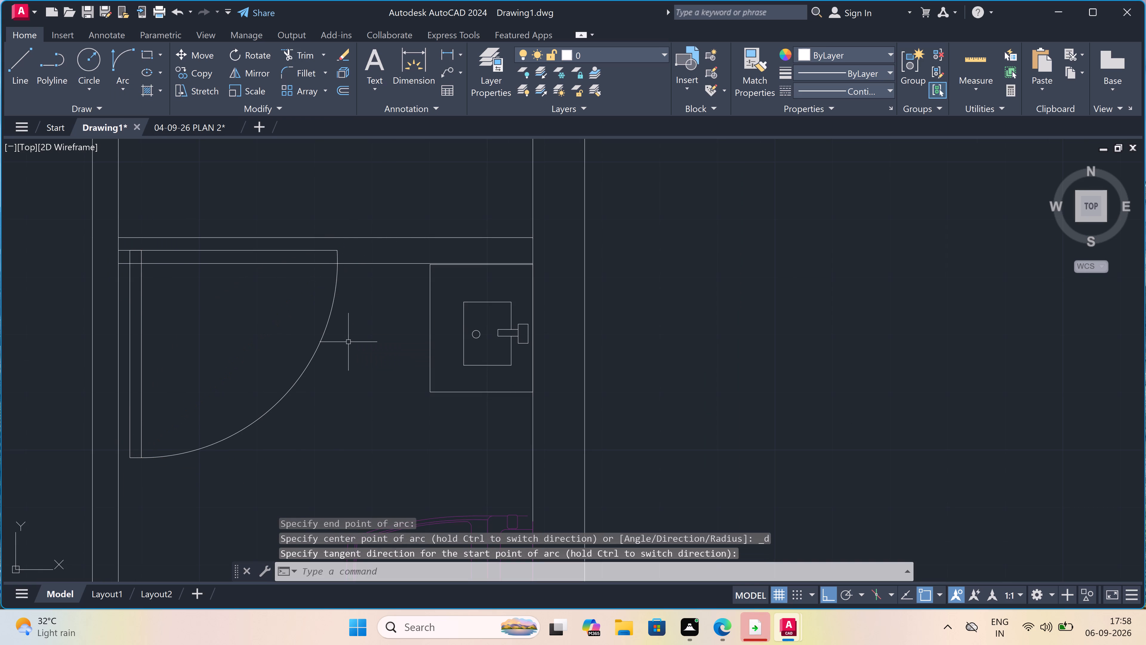
Draw a 2" jamb line east from the opening line's east end, with a vertical line there spanning the north wall's full thickness.
{"action": "scroll", "coordinate": [335, 232], "scroll_direction": "up", "scroll_amount": 2}
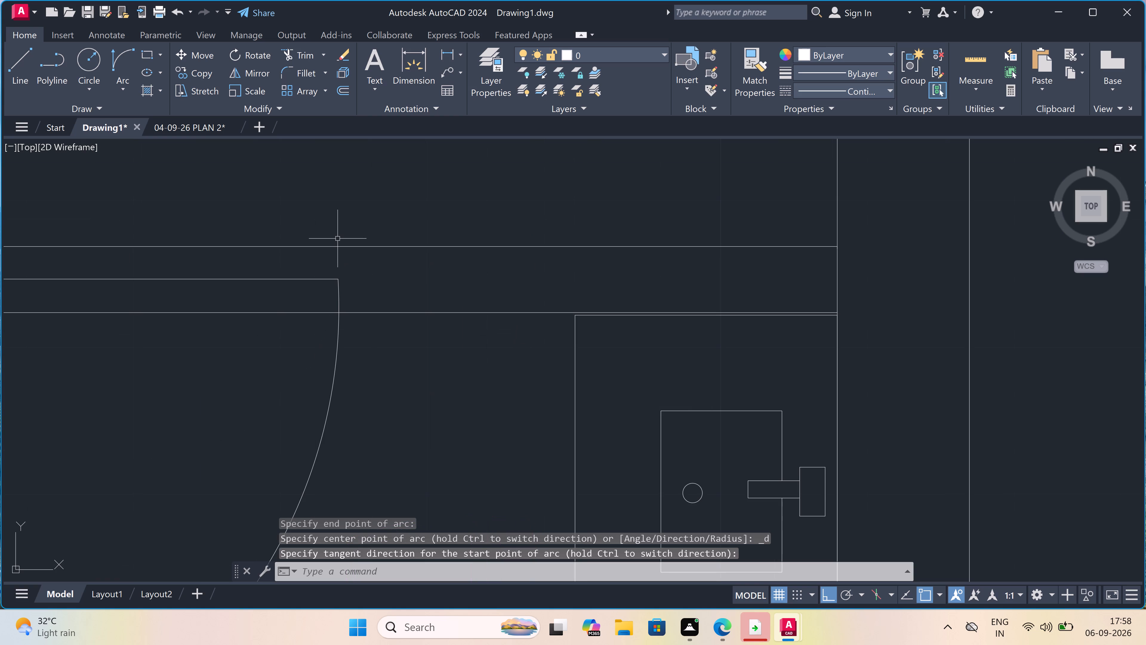
{"action": "type", "text": "l"}
{"action": "key", "text": "space"}
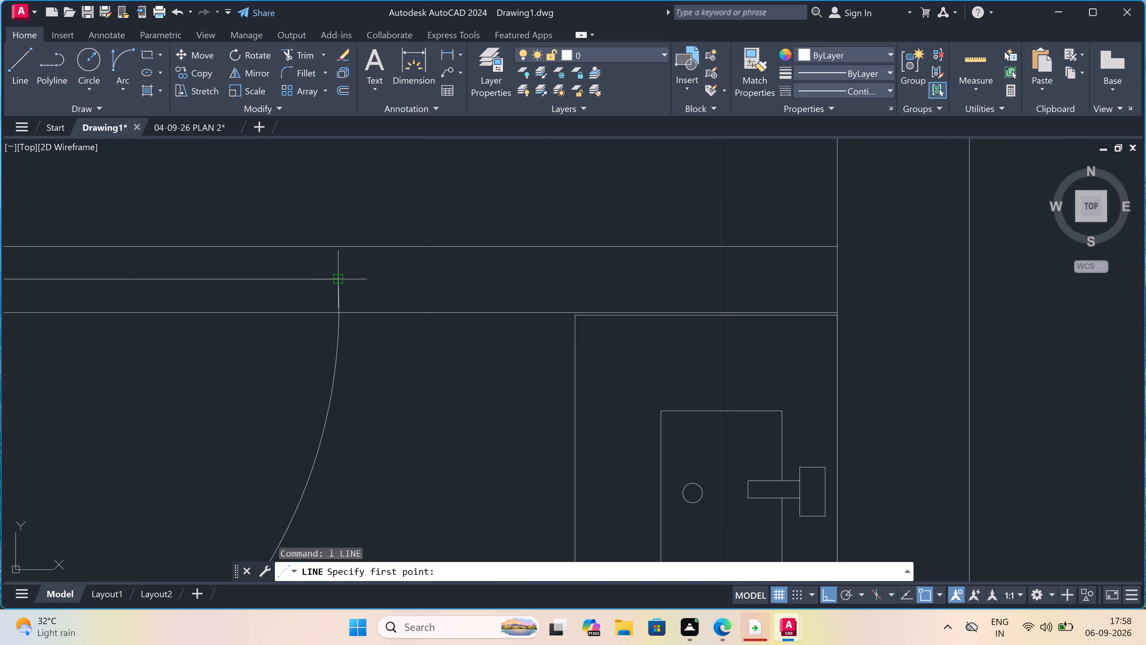
{"action": "left_click", "coordinate": [341, 278]}
{"action": "type", "text": "2\""}
{"action": "key", "text": "space"}
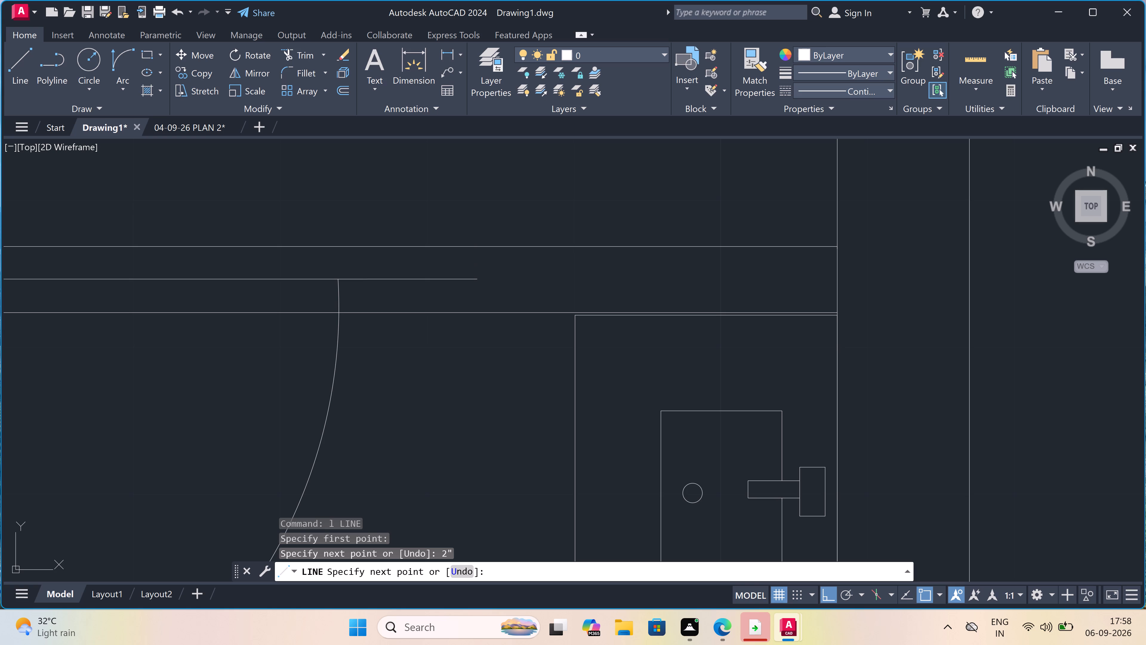
{"action": "double_click", "coordinate": [369, 245]}
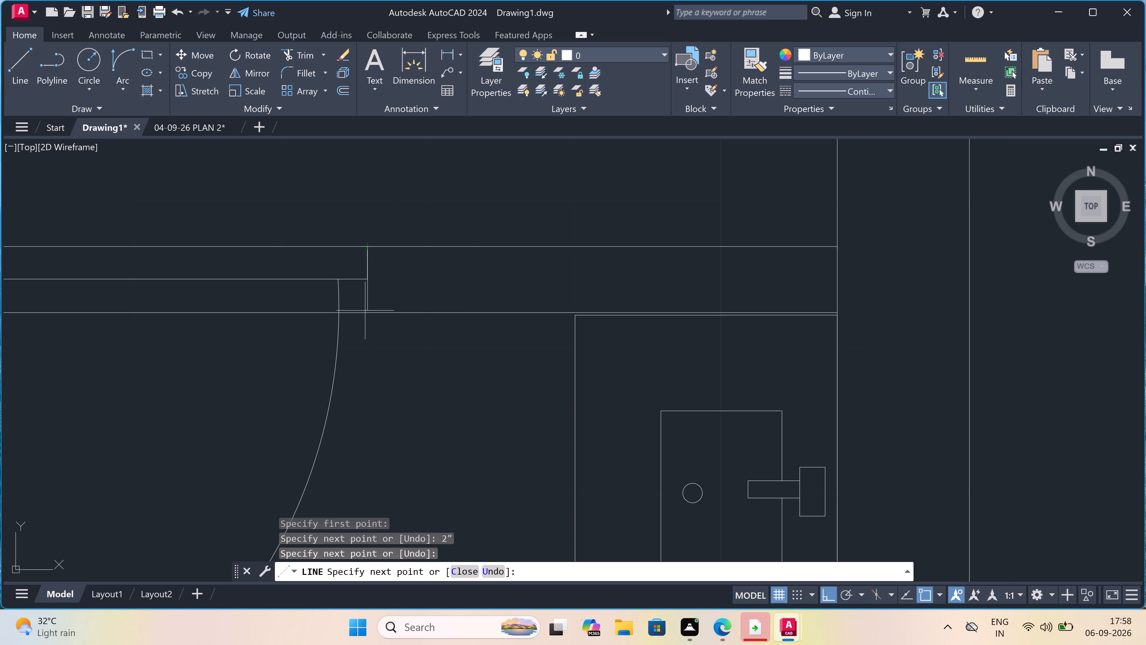
{"action": "left_click", "coordinate": [365, 314]}
{"action": "key", "text": "Escape"}
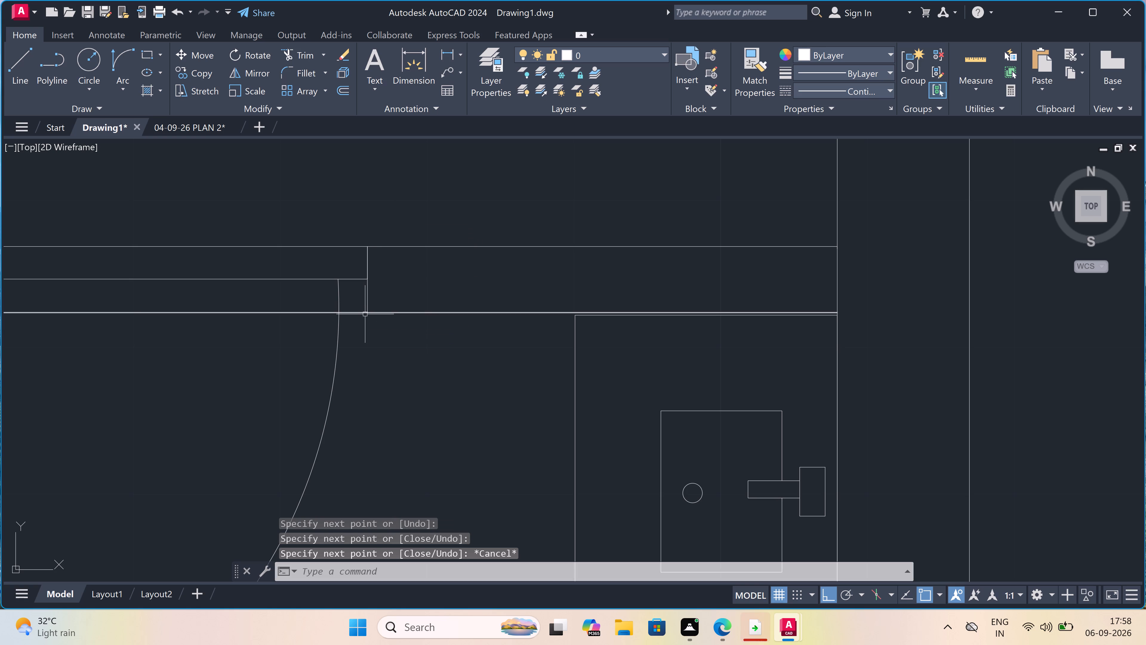
Trim the north wall's south face line across the door opening and leaf, and the 3' opening line between the leaf and the swing arc.
{"action": "type", "text": "tr"}
{"action": "key", "text": "space"}
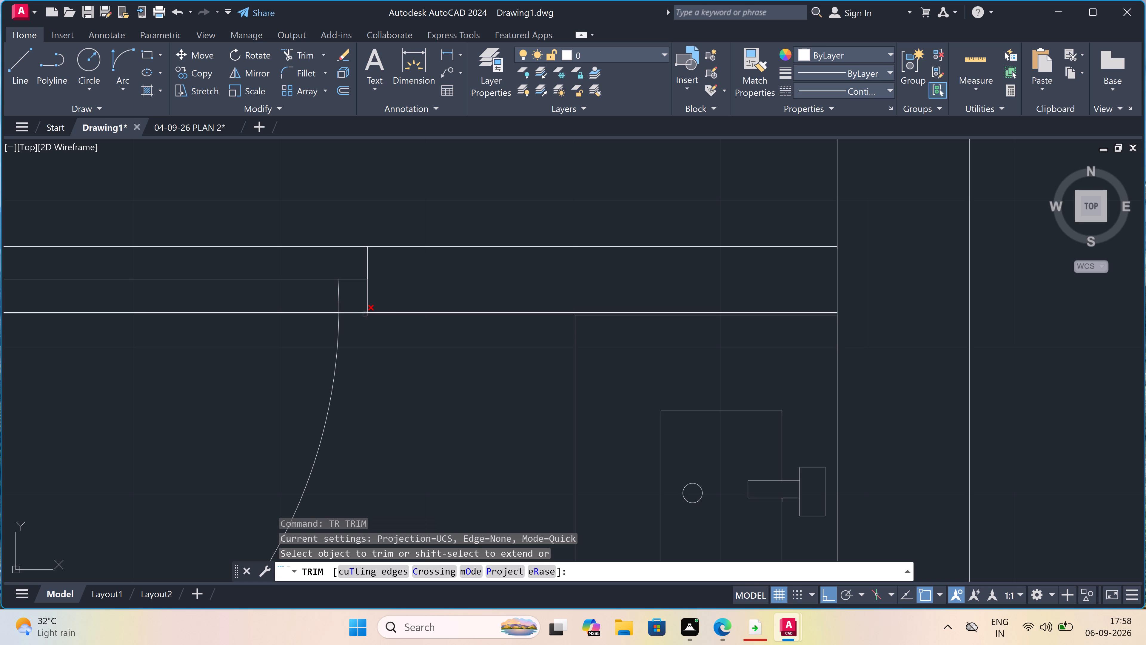
{"action": "scroll", "coordinate": [184, 237], "scroll_direction": "down", "scroll_amount": 5}
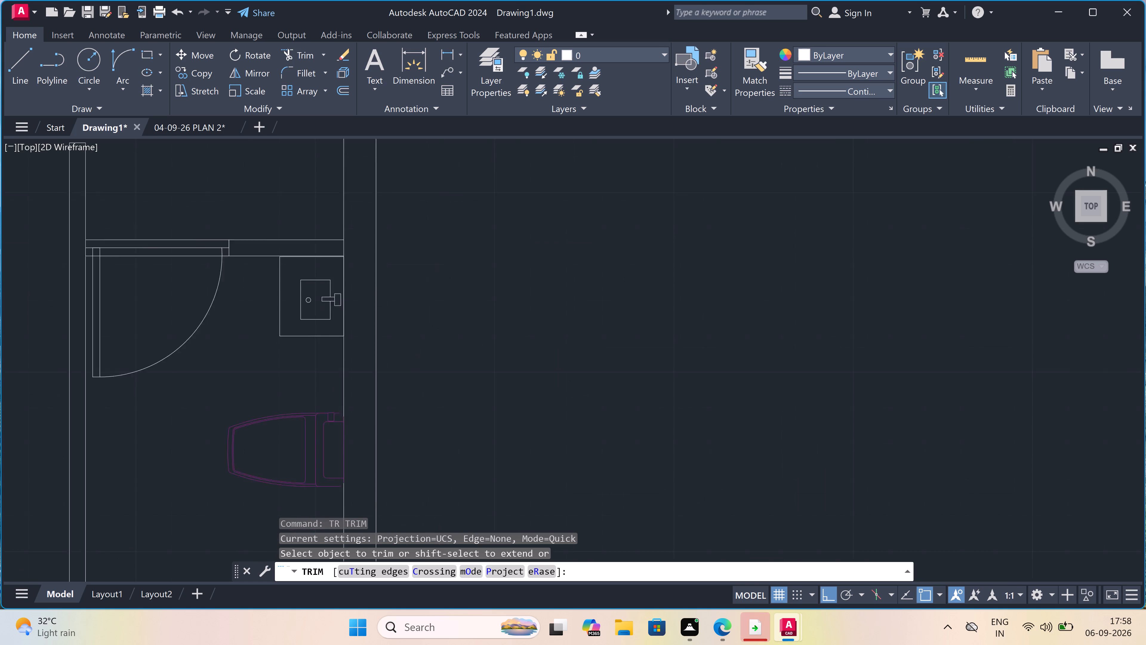
{"action": "scroll", "coordinate": [123, 248], "scroll_direction": "up", "scroll_amount": 5}
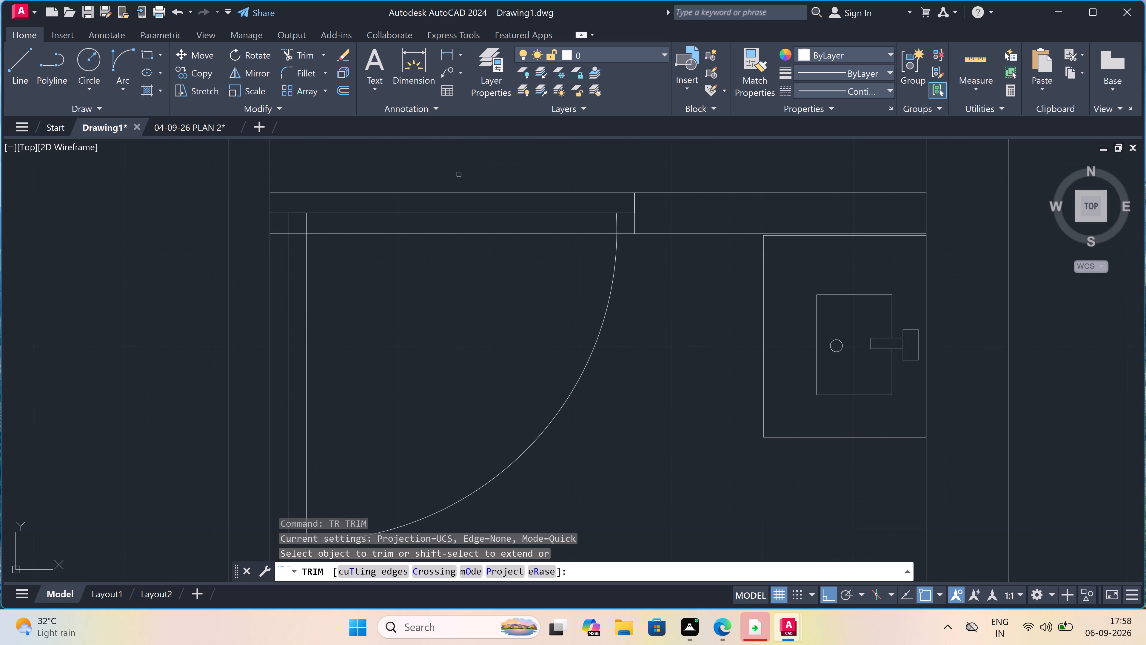
{"action": "left_click", "coordinate": [429, 248]}
{"action": "left_click", "coordinate": [439, 229]}
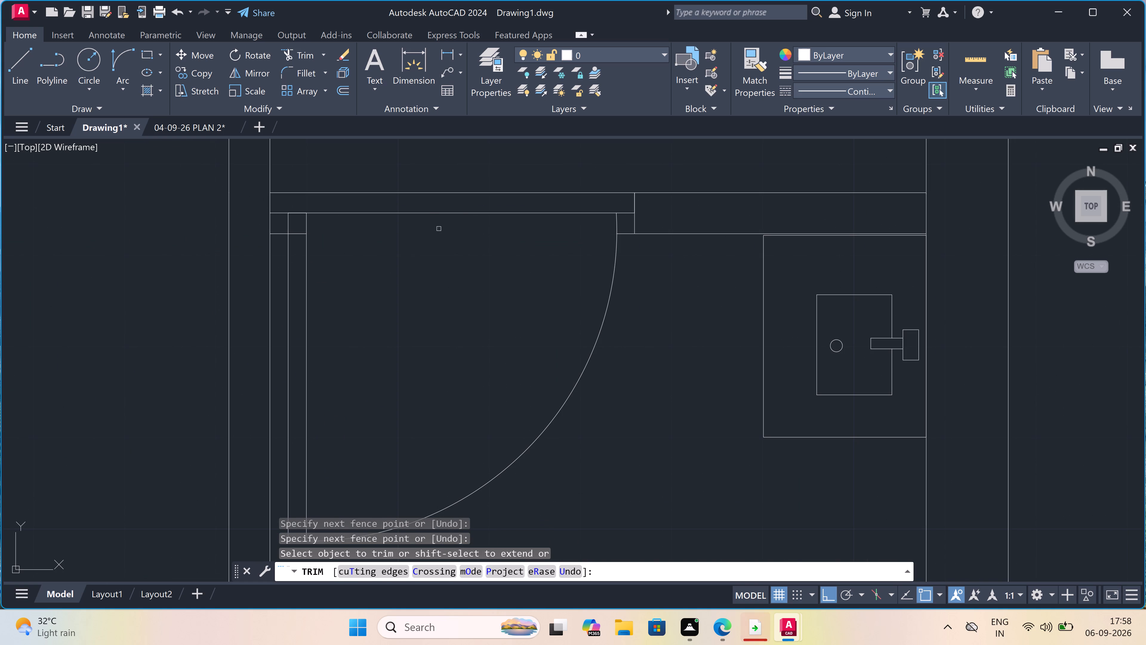
{"action": "scroll", "coordinate": [300, 221], "scroll_direction": "up", "scroll_amount": 1}
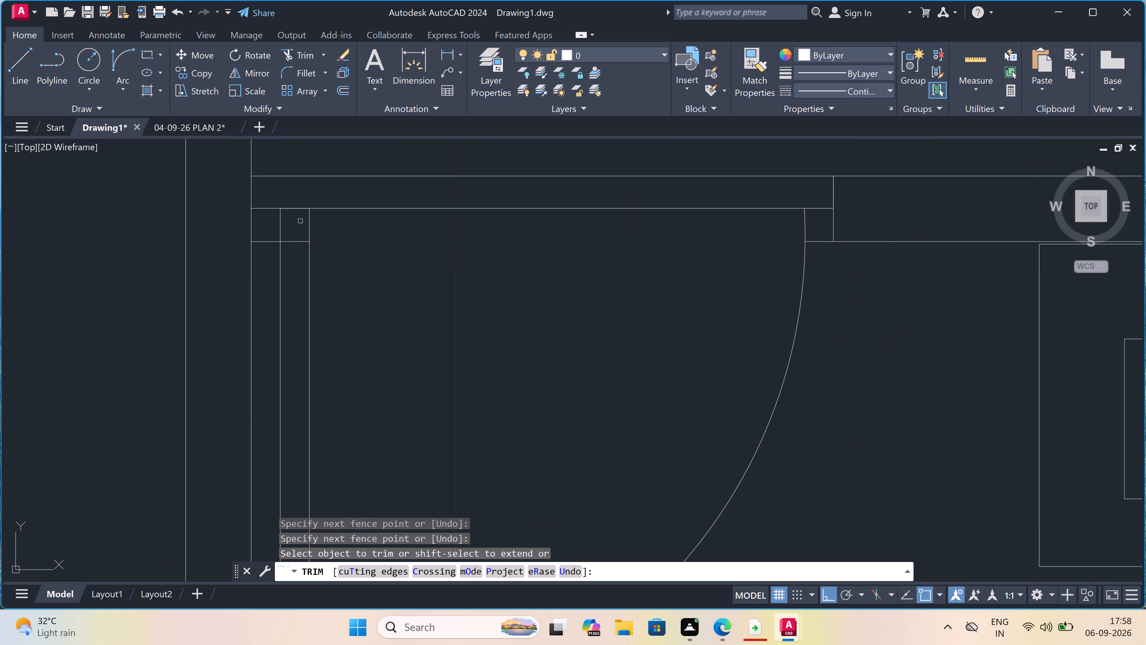
{"action": "left_click", "coordinate": [300, 221]}
{"action": "left_click", "coordinate": [297, 259]}
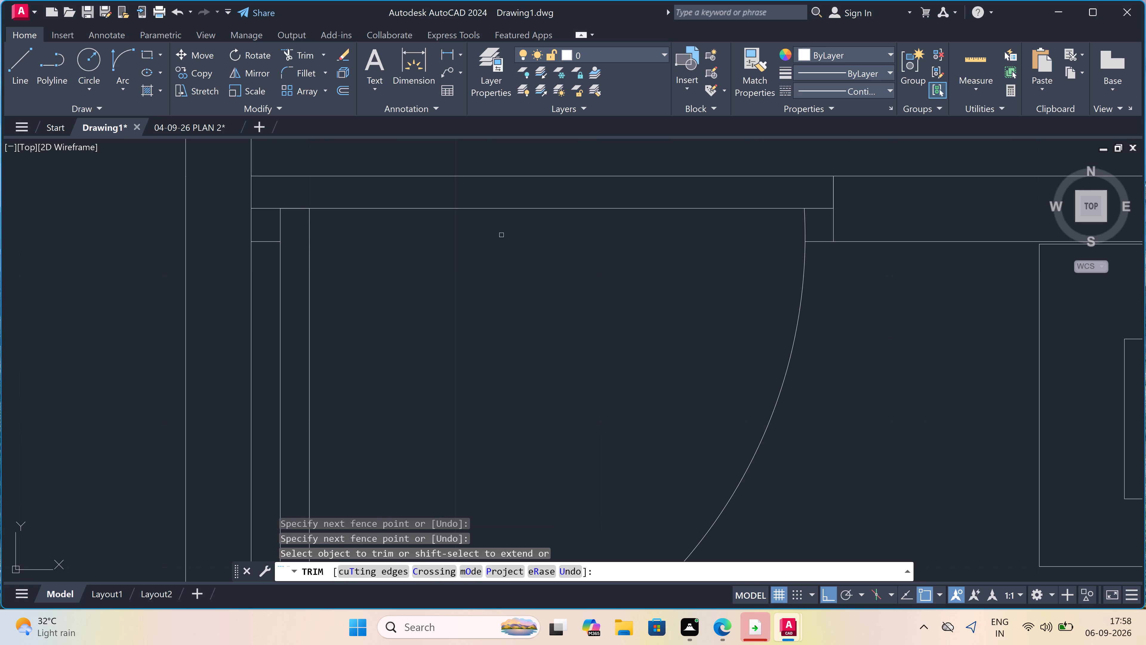
{"action": "left_click", "coordinate": [519, 201]}
{"action": "left_click_drag", "start_coordinate": [519, 198], "coordinate": [520, 218]}
{"action": "left_click_drag", "start_coordinate": [516, 238], "coordinate": [516, 241]}
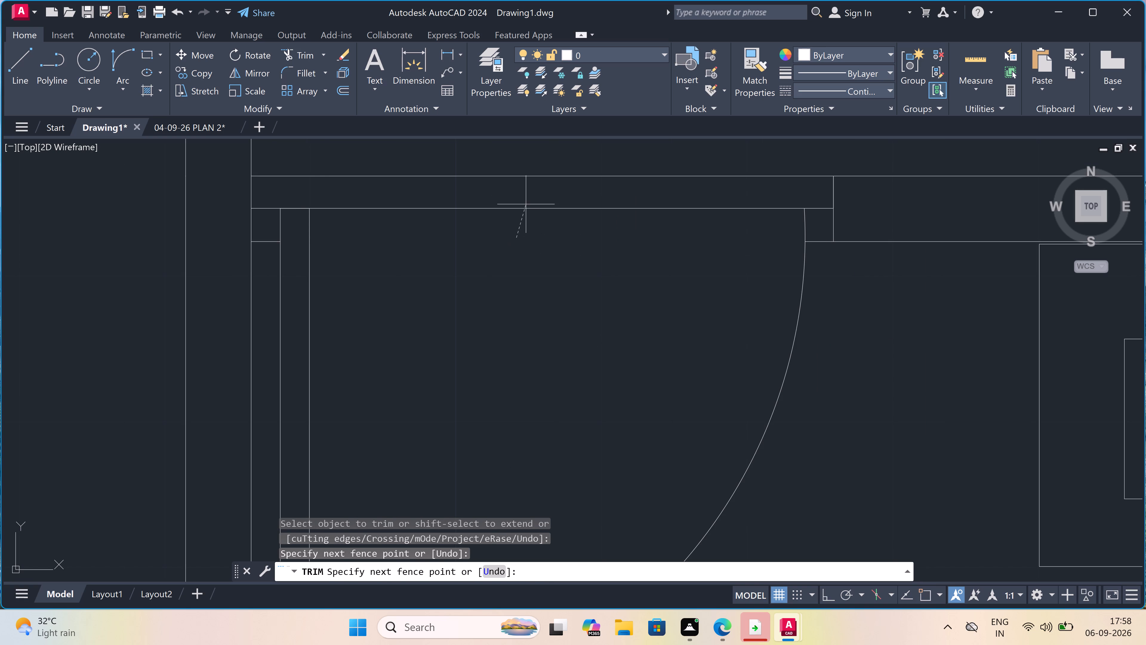
{"action": "double_click", "coordinate": [527, 200]}
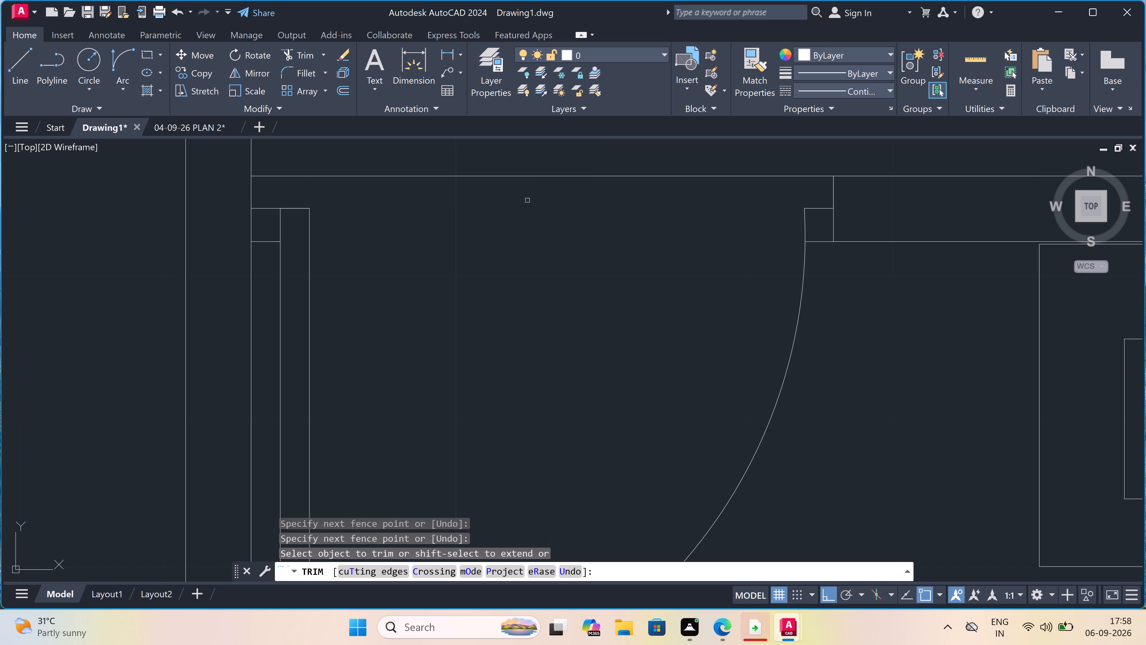
{"action": "key", "text": "Escape"}
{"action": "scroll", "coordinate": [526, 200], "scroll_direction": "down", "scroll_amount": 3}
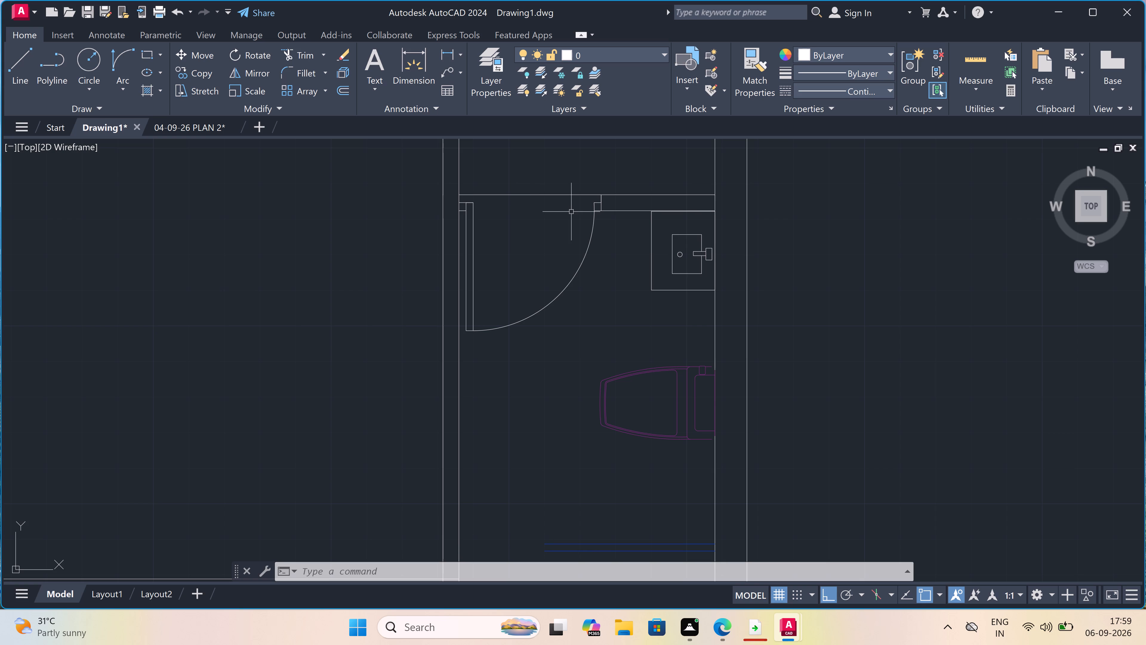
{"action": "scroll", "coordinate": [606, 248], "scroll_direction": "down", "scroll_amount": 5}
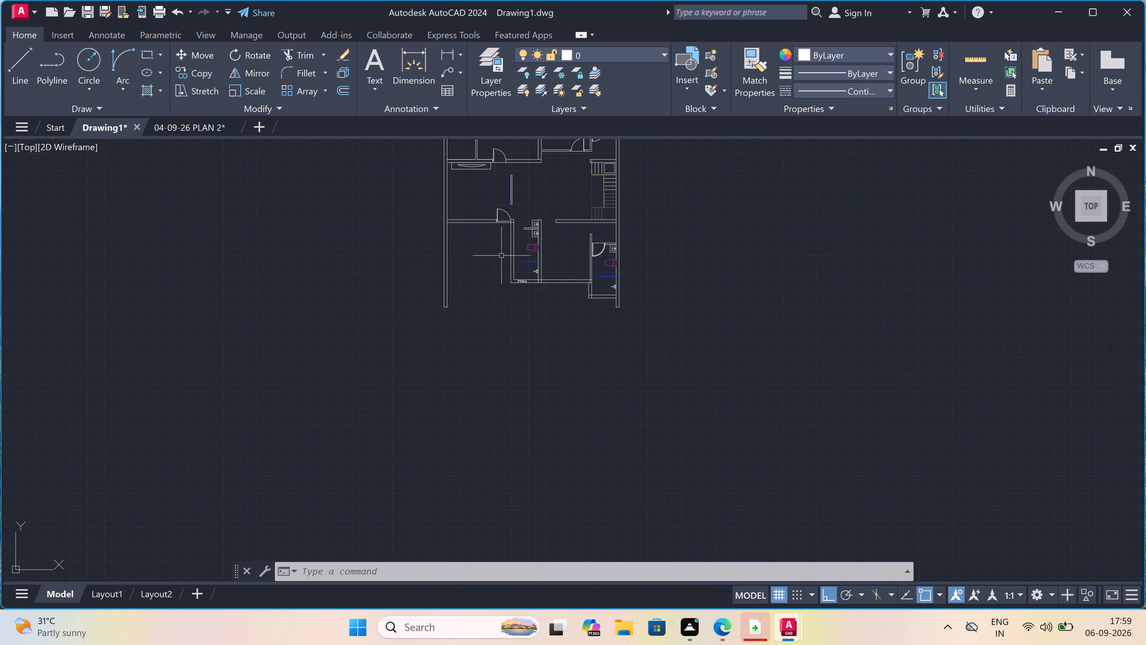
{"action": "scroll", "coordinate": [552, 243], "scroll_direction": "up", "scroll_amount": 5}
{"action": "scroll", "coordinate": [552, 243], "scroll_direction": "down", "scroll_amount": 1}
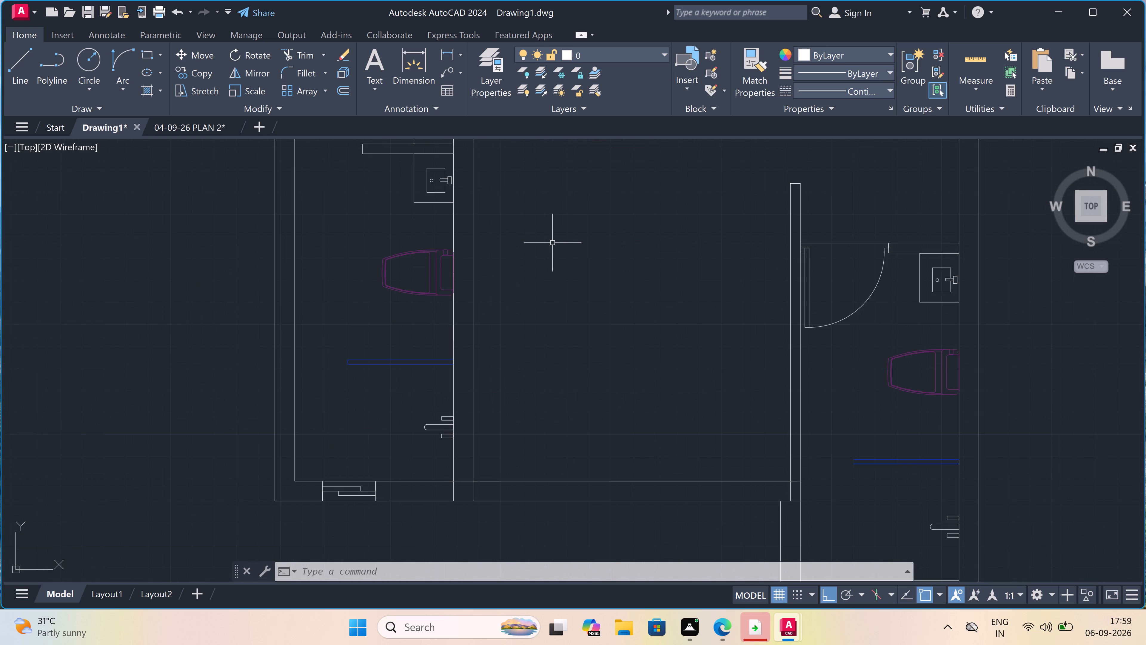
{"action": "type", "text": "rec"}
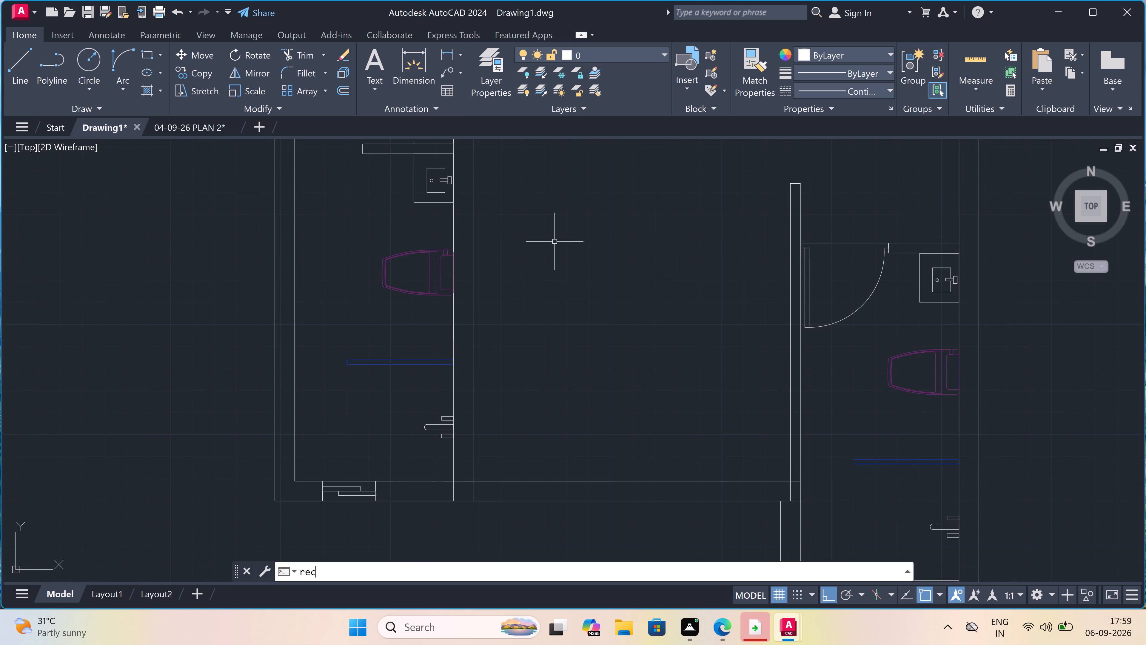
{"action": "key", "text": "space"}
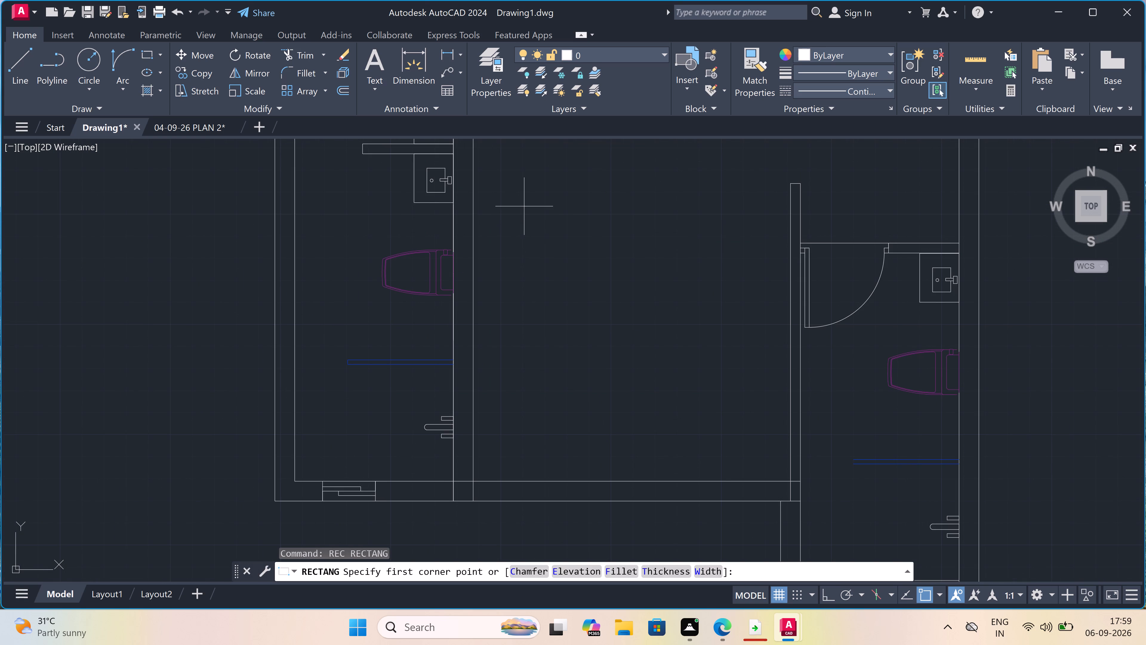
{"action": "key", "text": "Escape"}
Create a new layer named line 5 with colour index 65.
{"action": "double_click", "coordinate": [497, 58]}
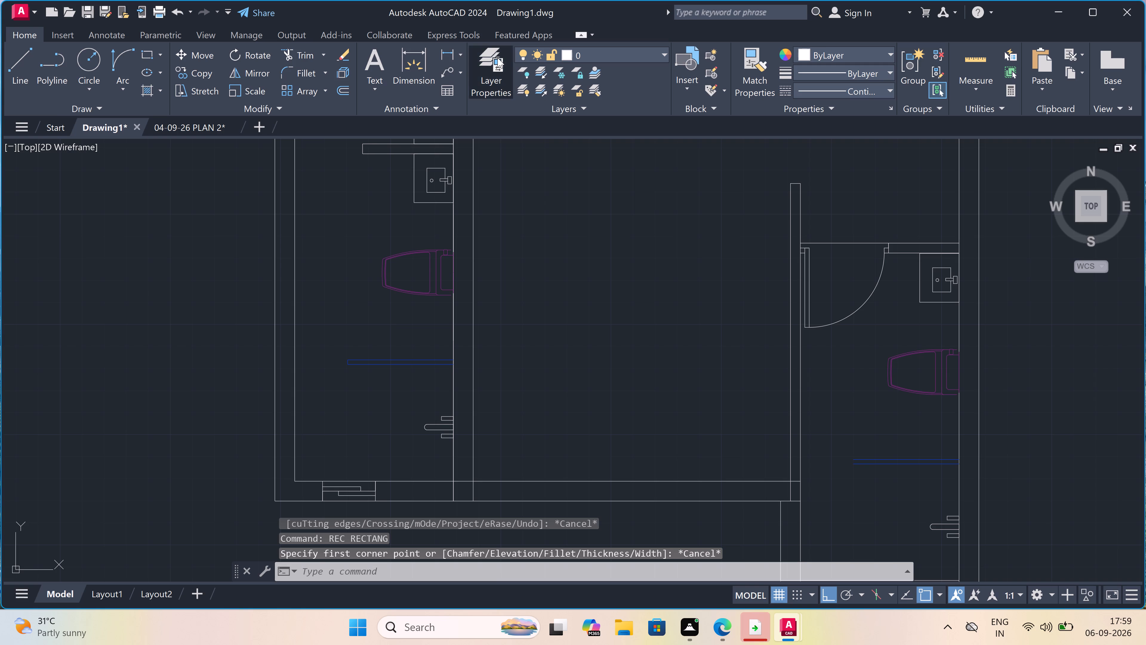
{"action": "right_click", "coordinate": [199, 150]}
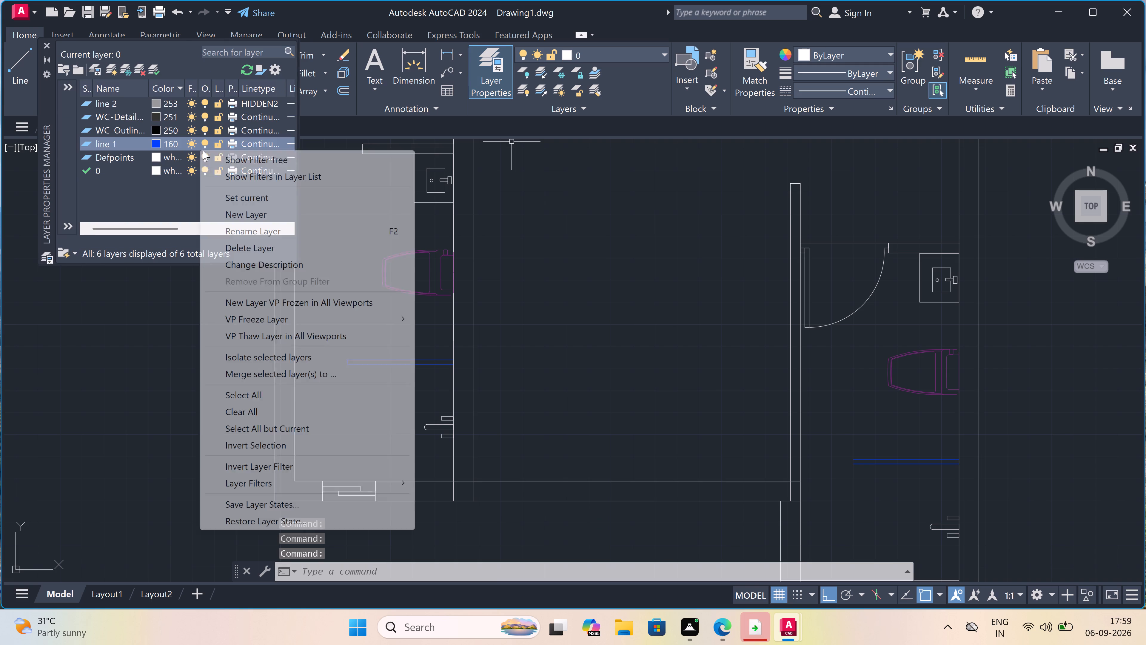
{"action": "left_click", "coordinate": [279, 216]}
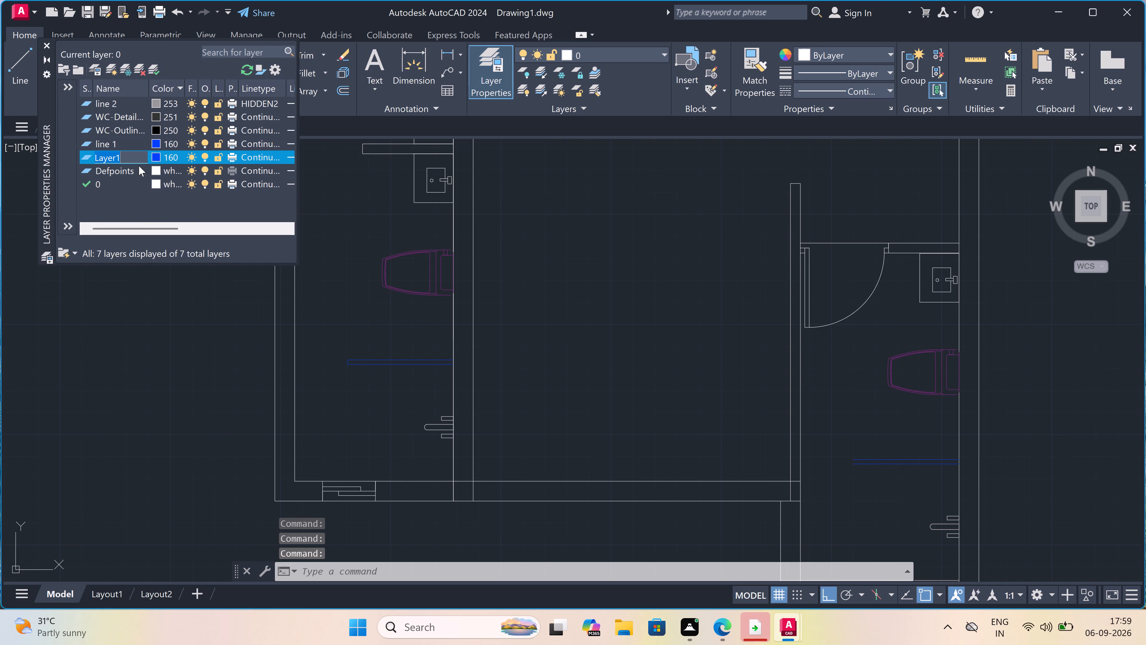
{"action": "key", "text": "BackSpace"}
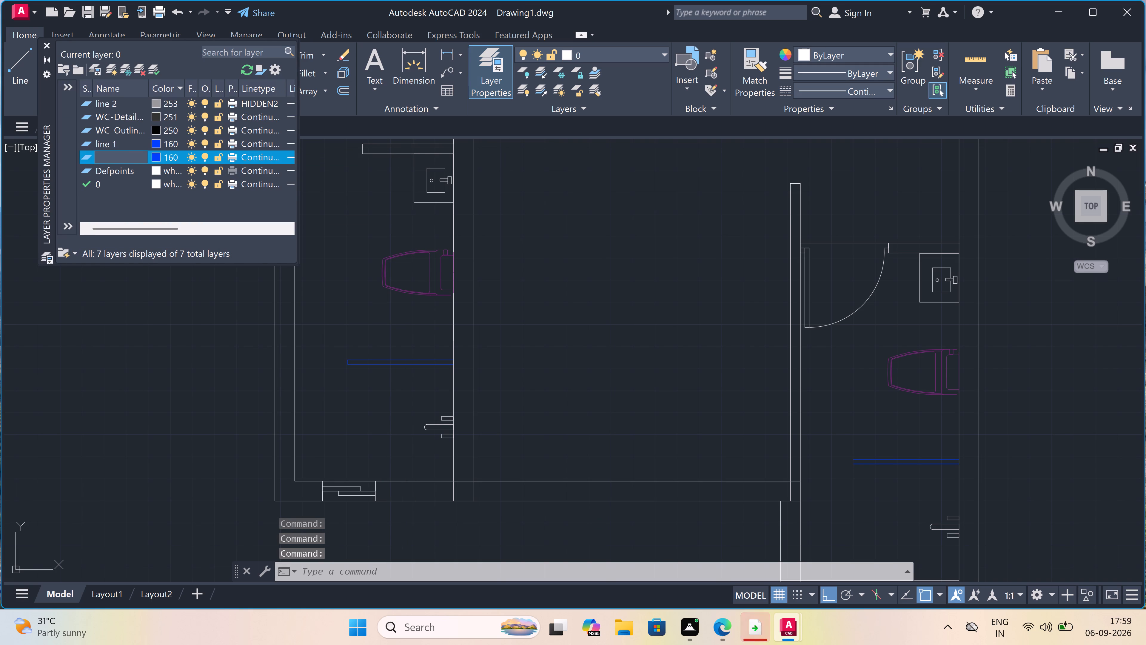
{"action": "type", "text": "lin"}
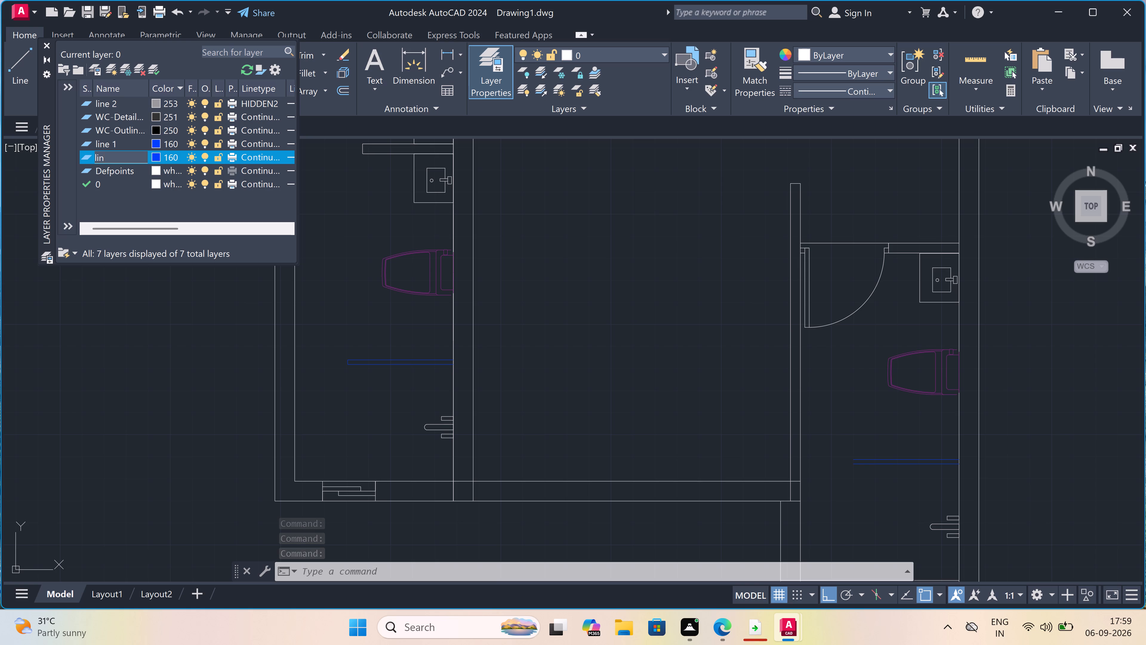
{"action": "key", "text": "e"}
{"action": "key", "text": "space"}
{"action": "type", "text": "5"}
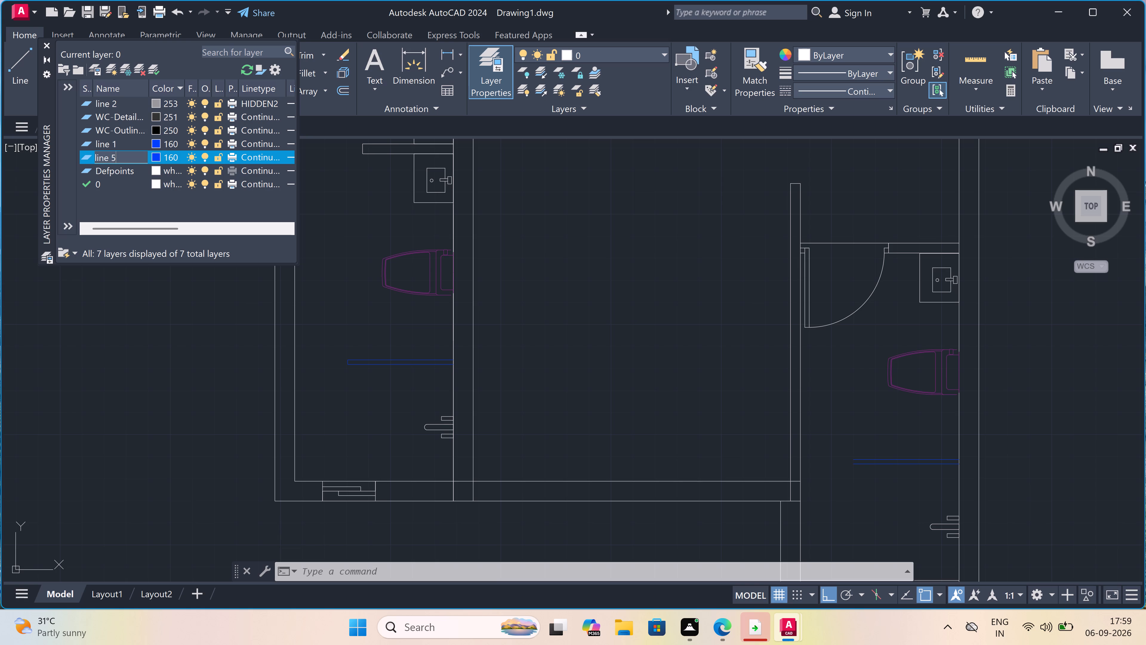
{"action": "left_click", "coordinate": [162, 156]}
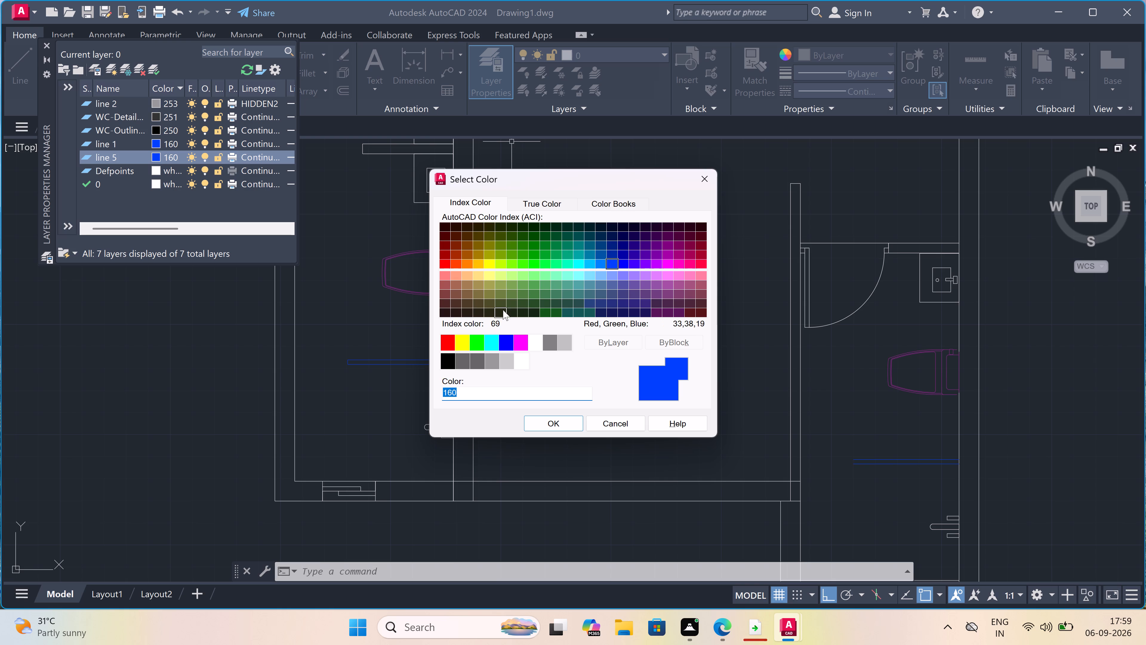
{"action": "double_click", "coordinate": [503, 294]}
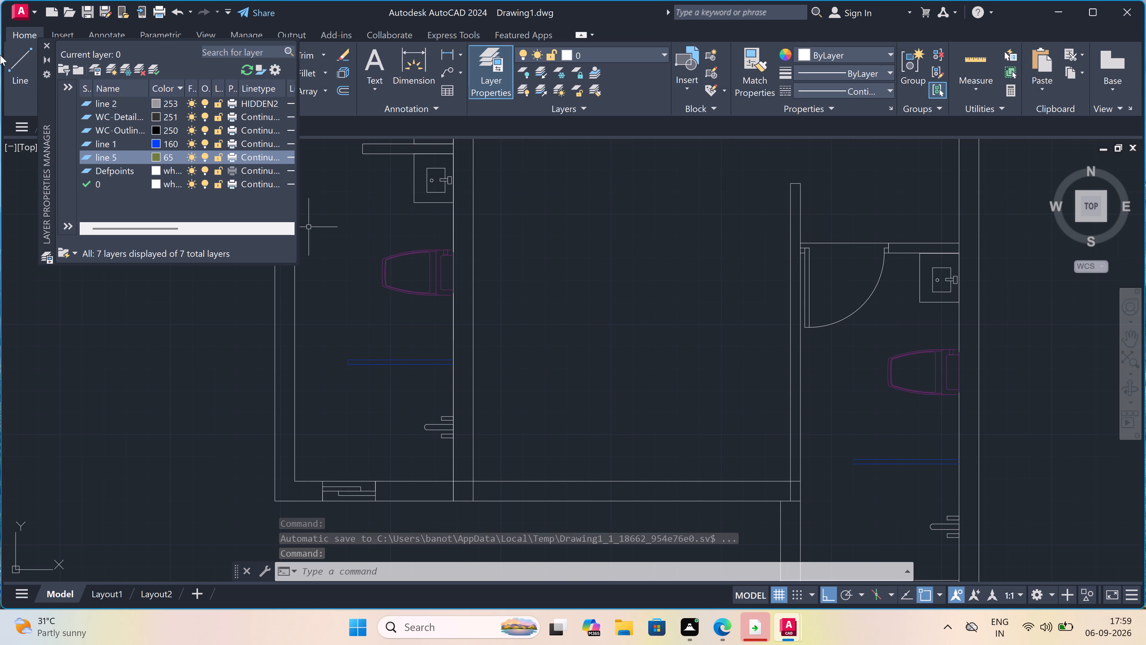
{"action": "double_click", "coordinate": [49, 43]}
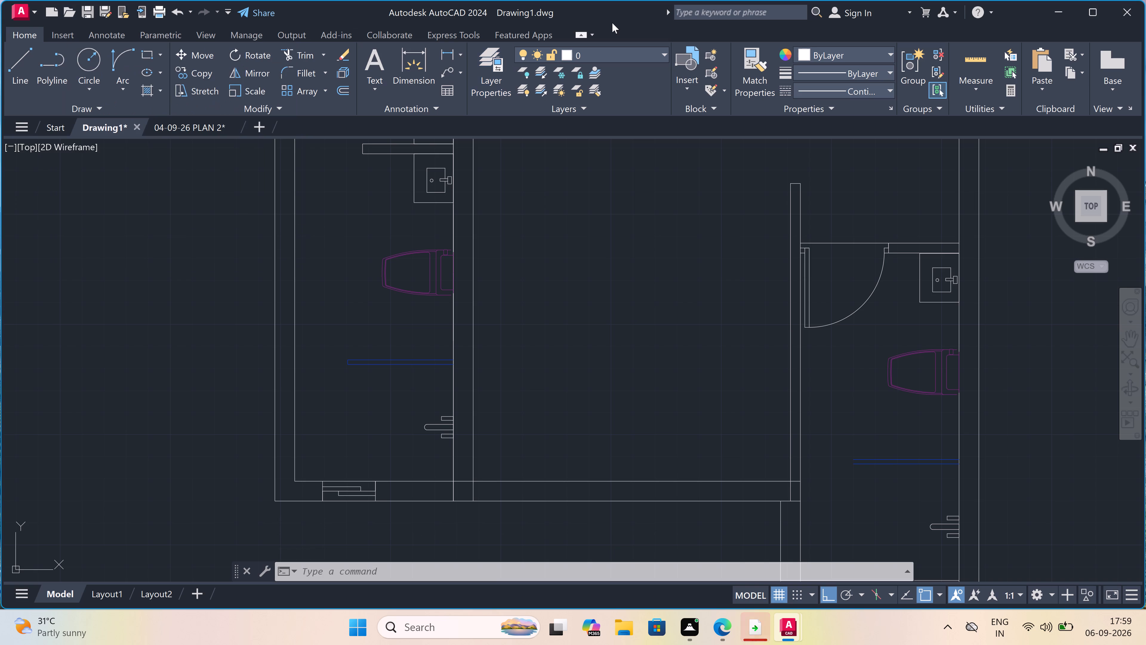
On layer line 5, draw a narrow upright rectangle along the middle room's west wall, from beside the toilet down to the south wall's inner face.
{"action": "left_click", "coordinate": [576, 53]}
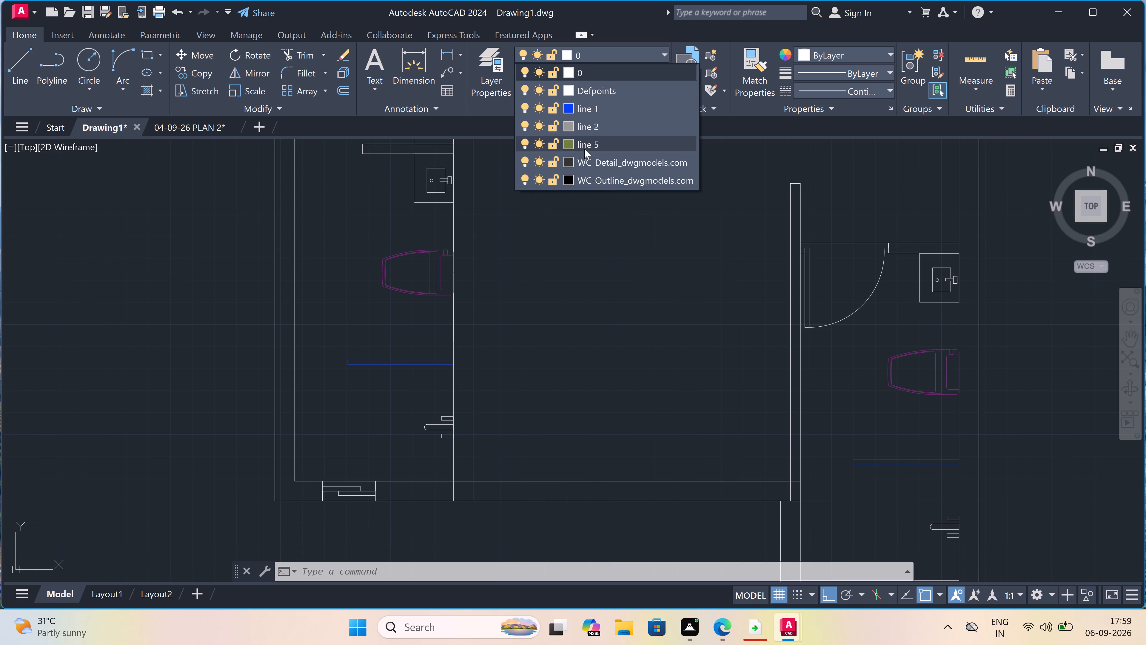
{"action": "left_click", "coordinate": [583, 142]}
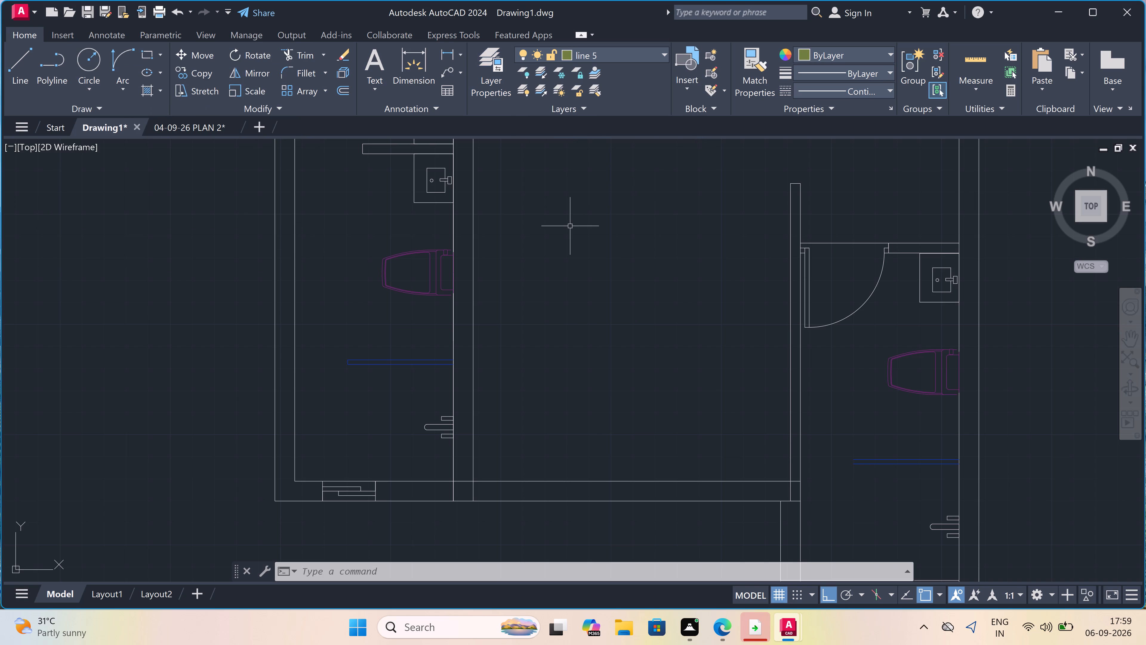
{"action": "type", "text": "rec"}
{"action": "key", "text": "space"}
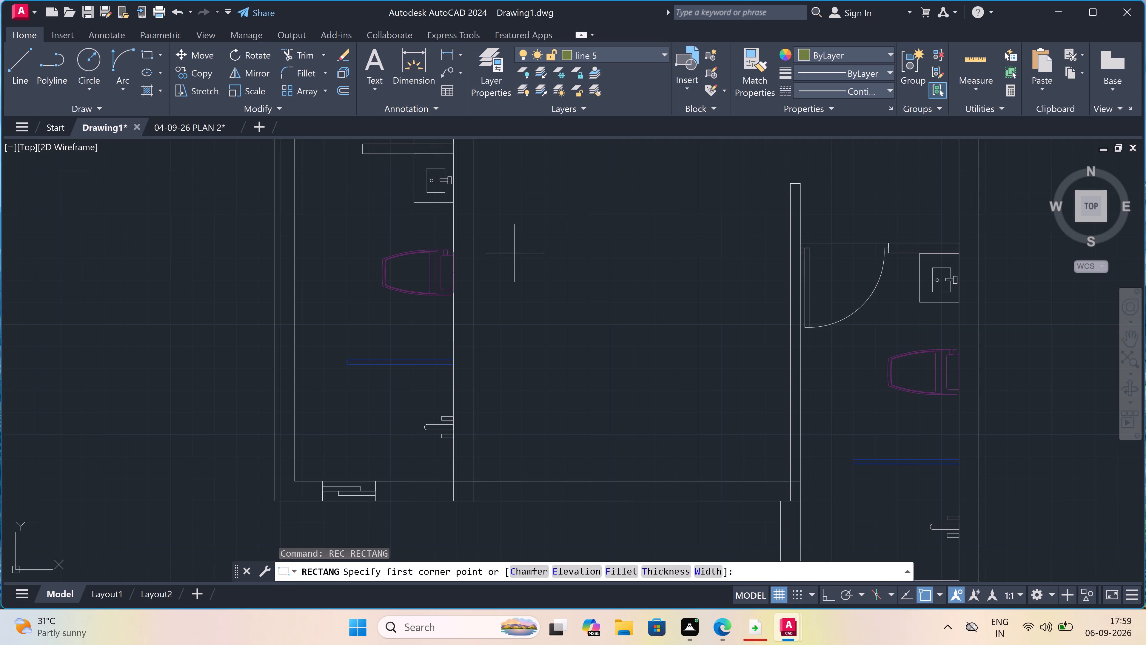
{"action": "scroll", "coordinate": [503, 266], "scroll_direction": "down", "scroll_amount": 1}
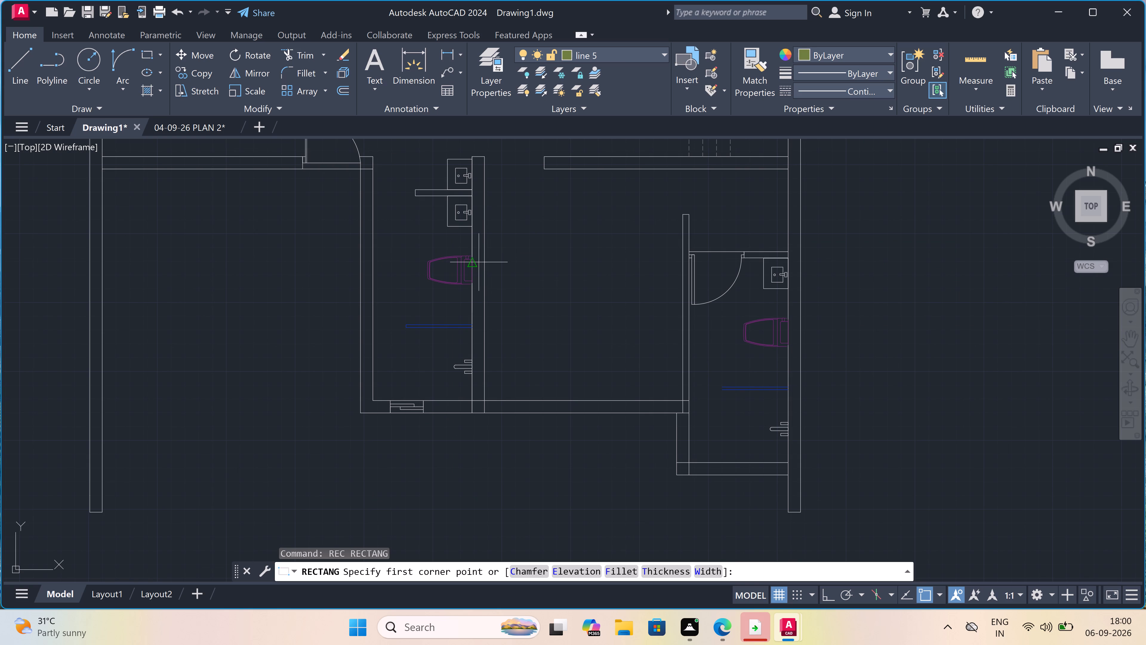
{"action": "left_click_drag", "start_coordinate": [485, 261], "coordinate": [489, 269]}
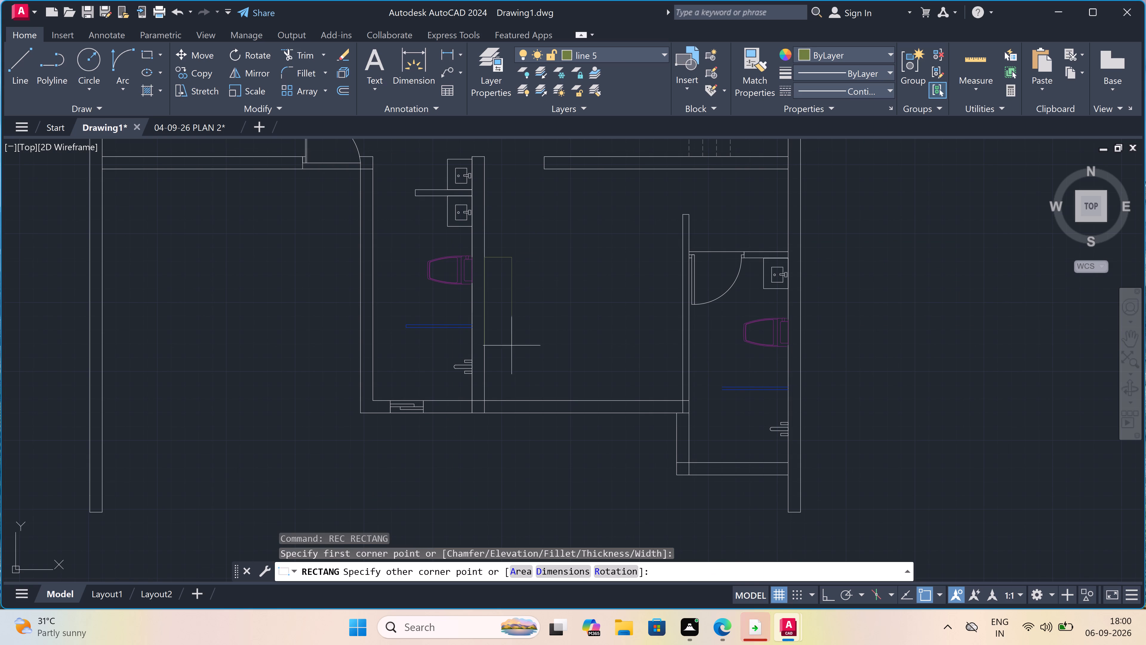
{"action": "left_click", "coordinate": [508, 400]}
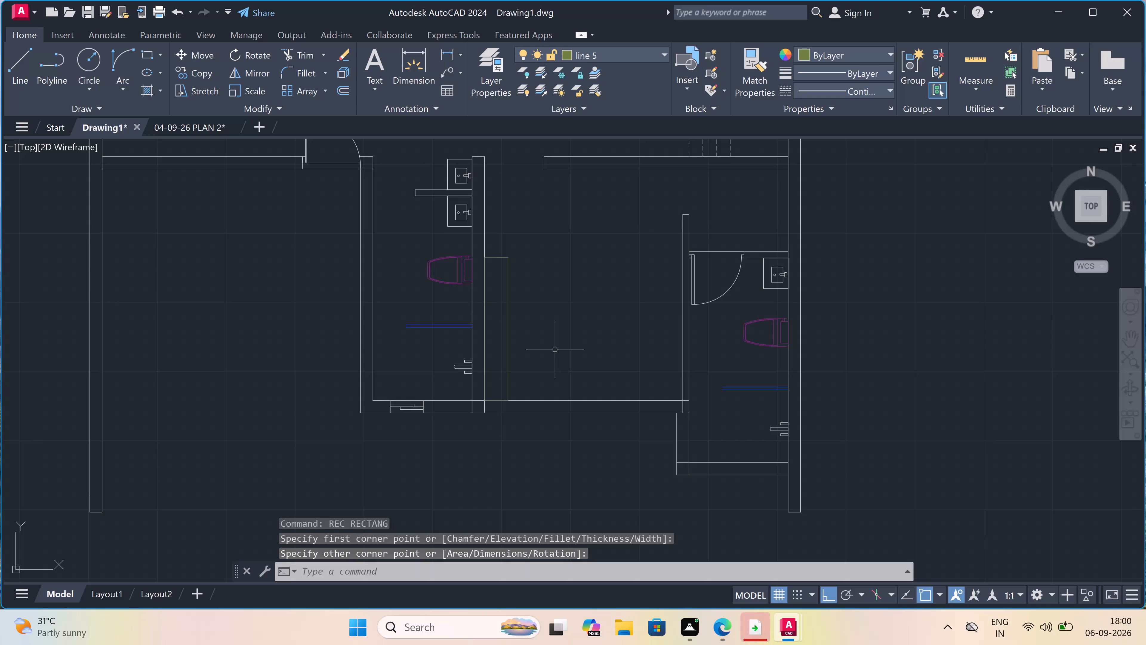
Draw a horizontal line across the narrow rectangle's full width, a little south of its centre.
{"action": "scroll", "coordinate": [495, 374], "scroll_direction": "up", "scroll_amount": 2}
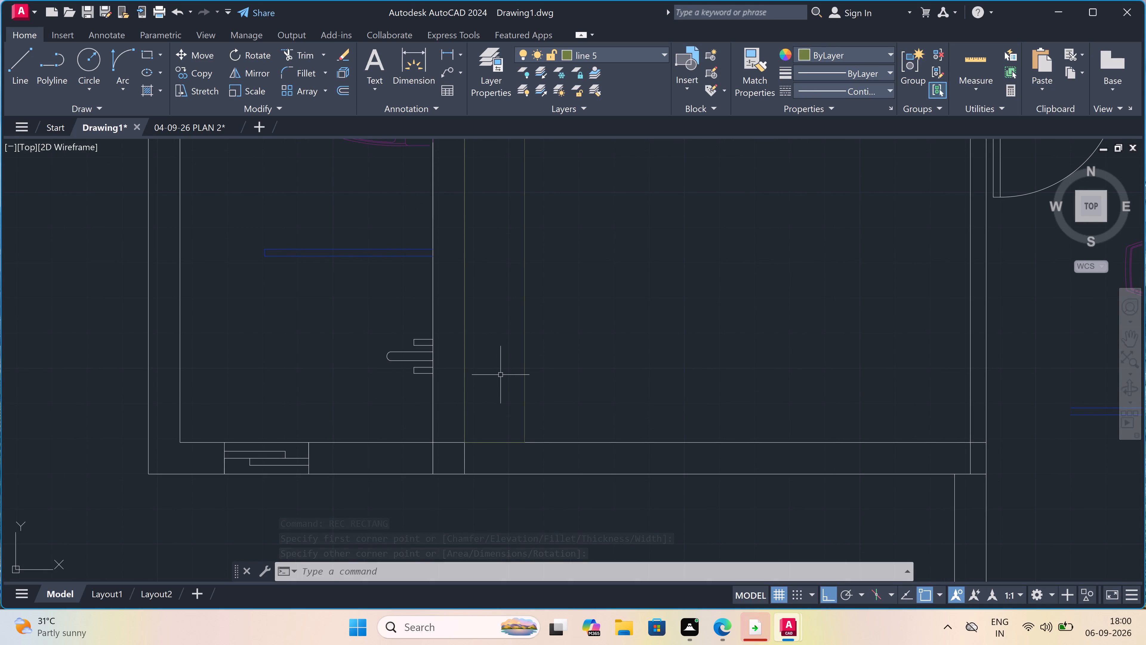
{"action": "type", "text": "l"}
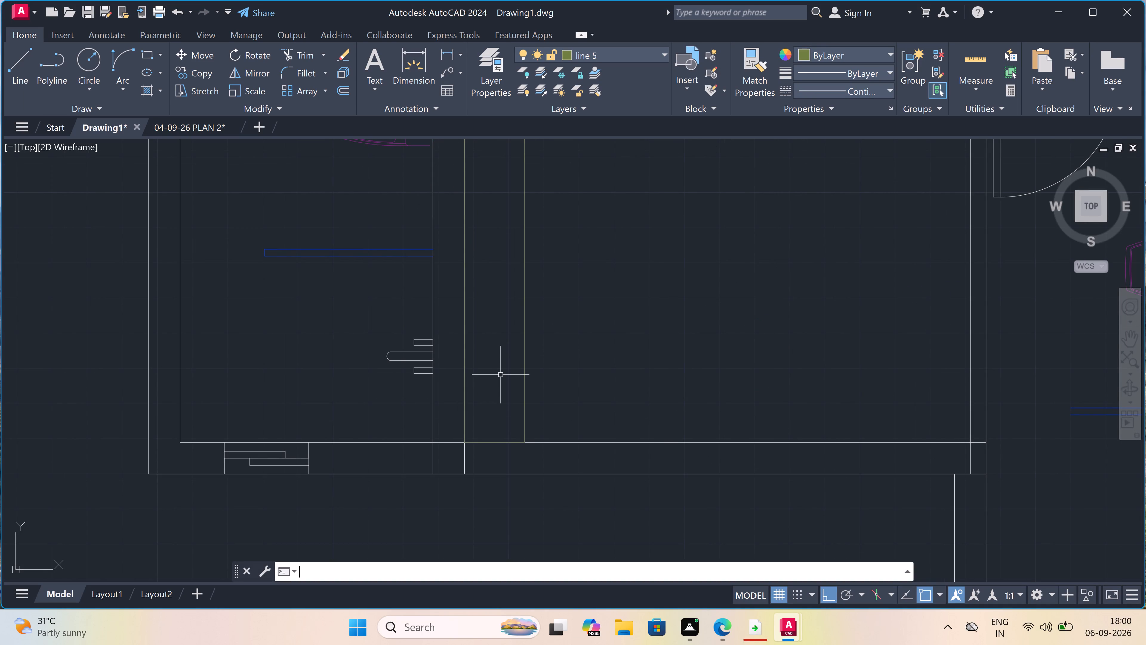
{"action": "key", "text": "space"}
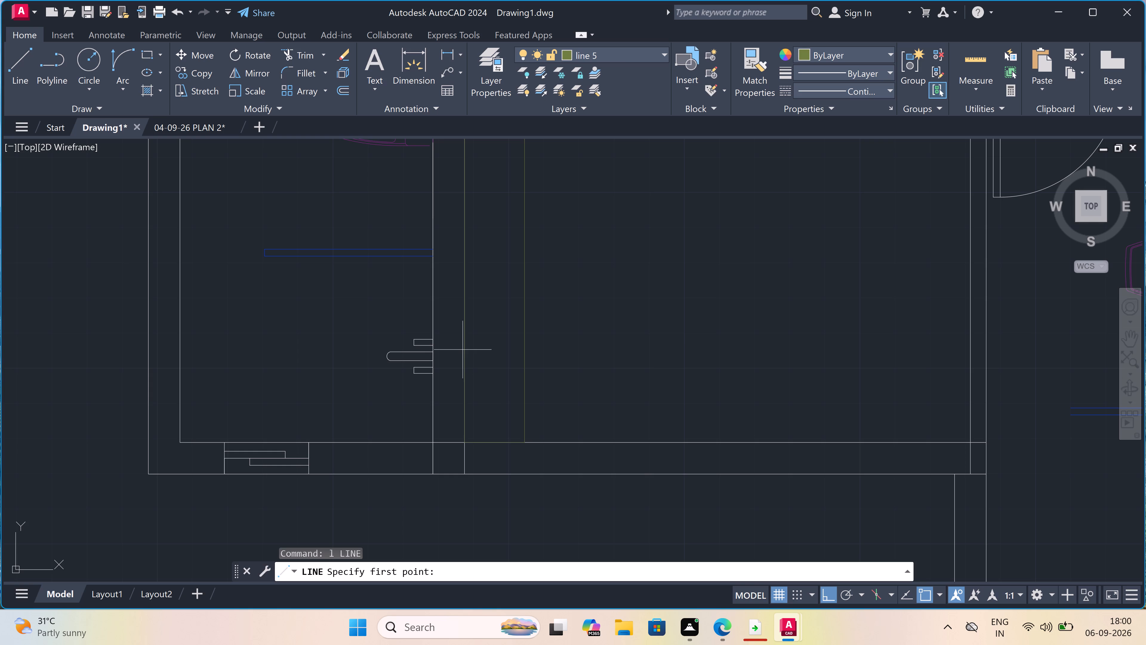
{"action": "left_click", "coordinate": [464, 310]}
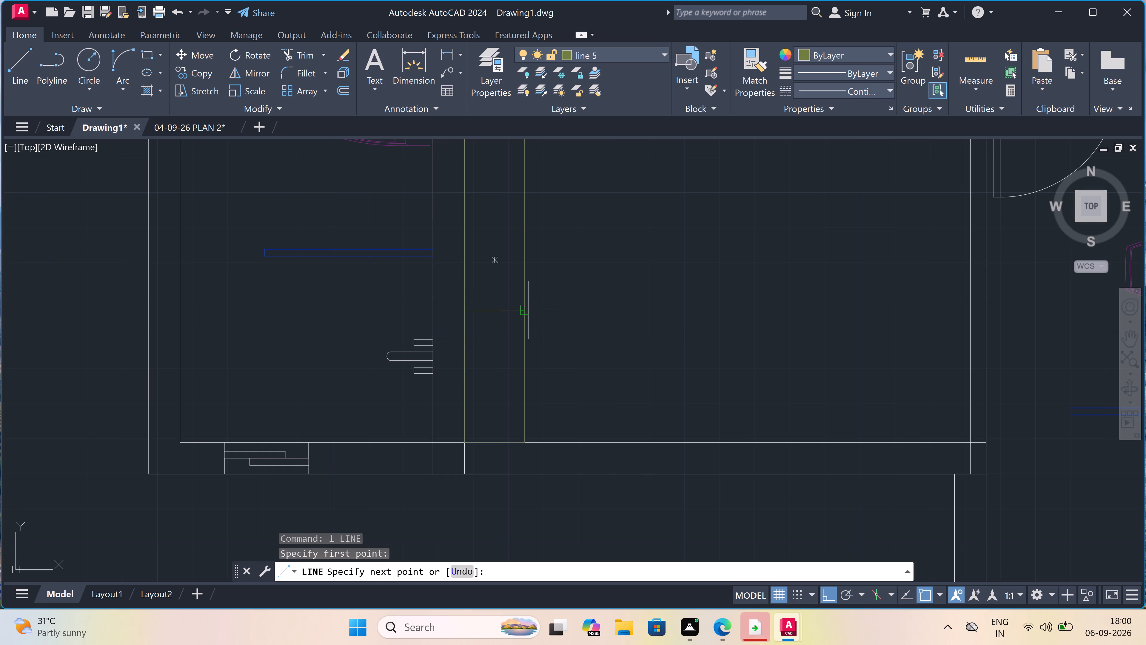
{"action": "left_click", "coordinate": [529, 310]}
{"action": "key", "text": "Escape"}
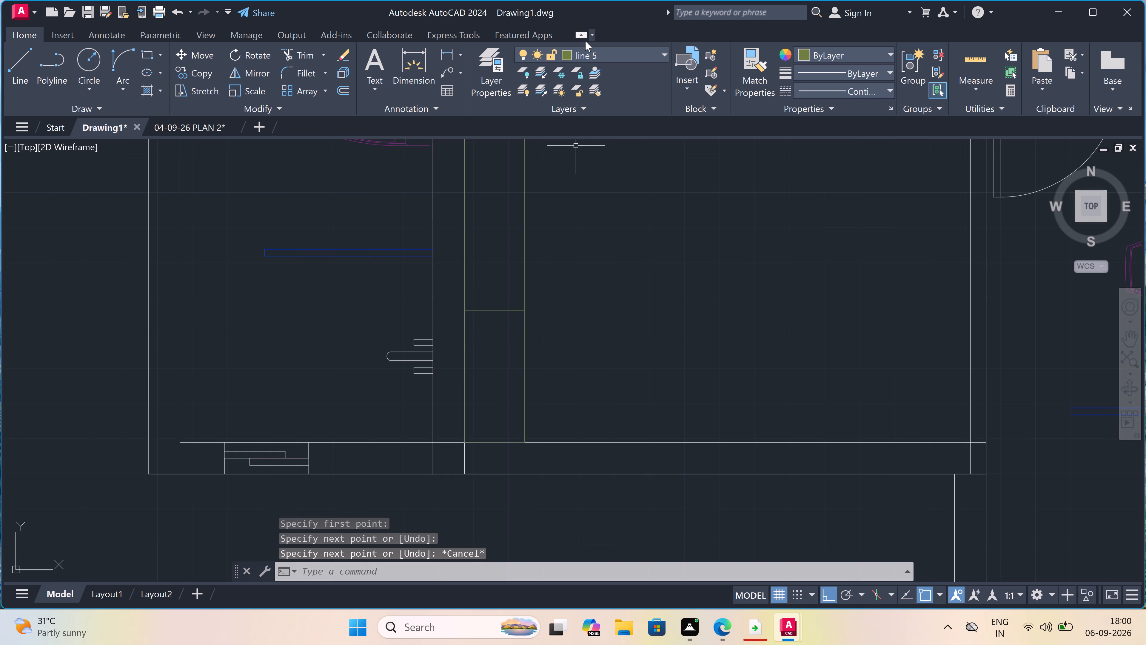
On layer 0, draw an upright rectangle centred inside the southern compartment of the divided unit, clear of all its edges.
{"action": "left_click", "coordinate": [585, 49]}
{"action": "left_click", "coordinate": [597, 67]}
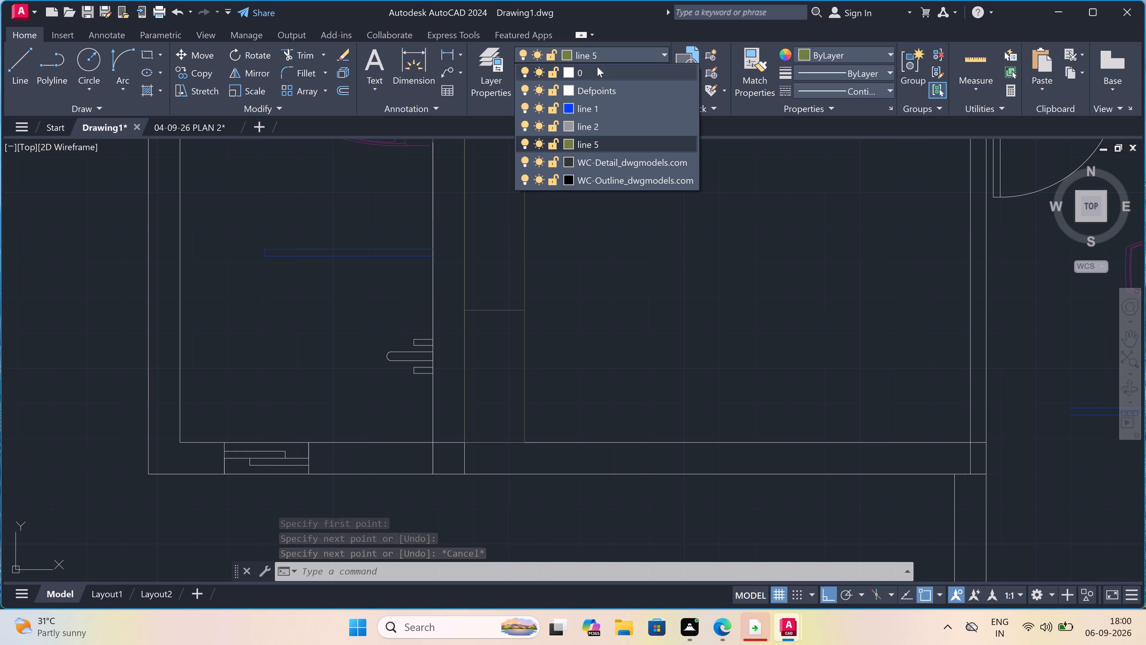
{"action": "type", "text": "rec"}
{"action": "key", "text": "space"}
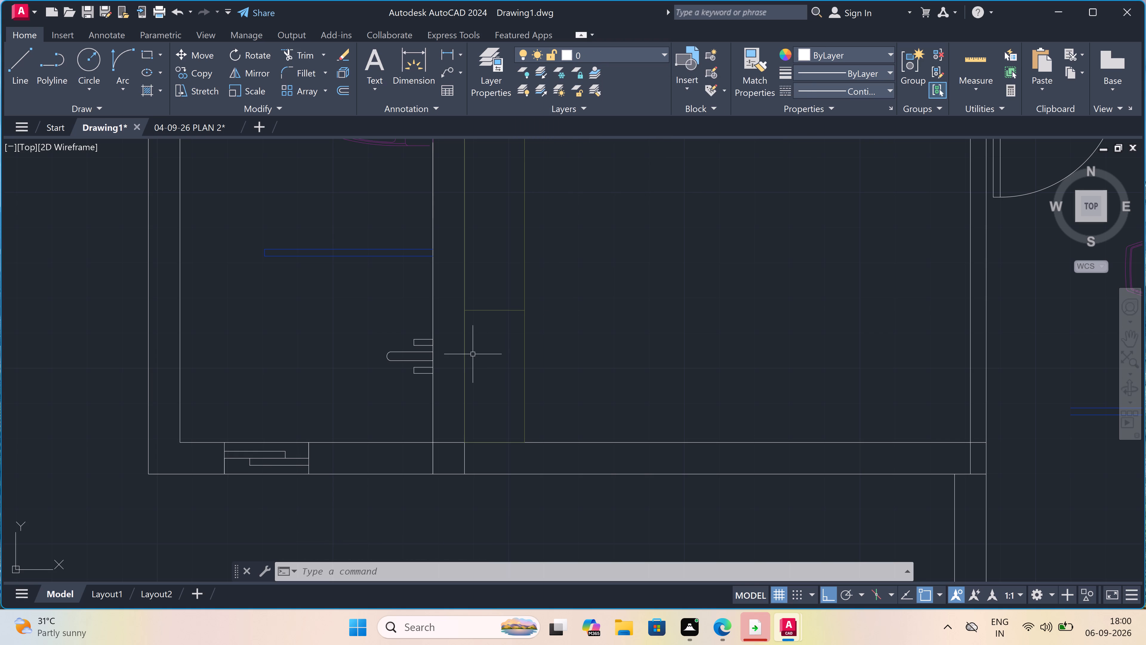
{"action": "type", "text": "rec"}
{"action": "key", "text": "space"}
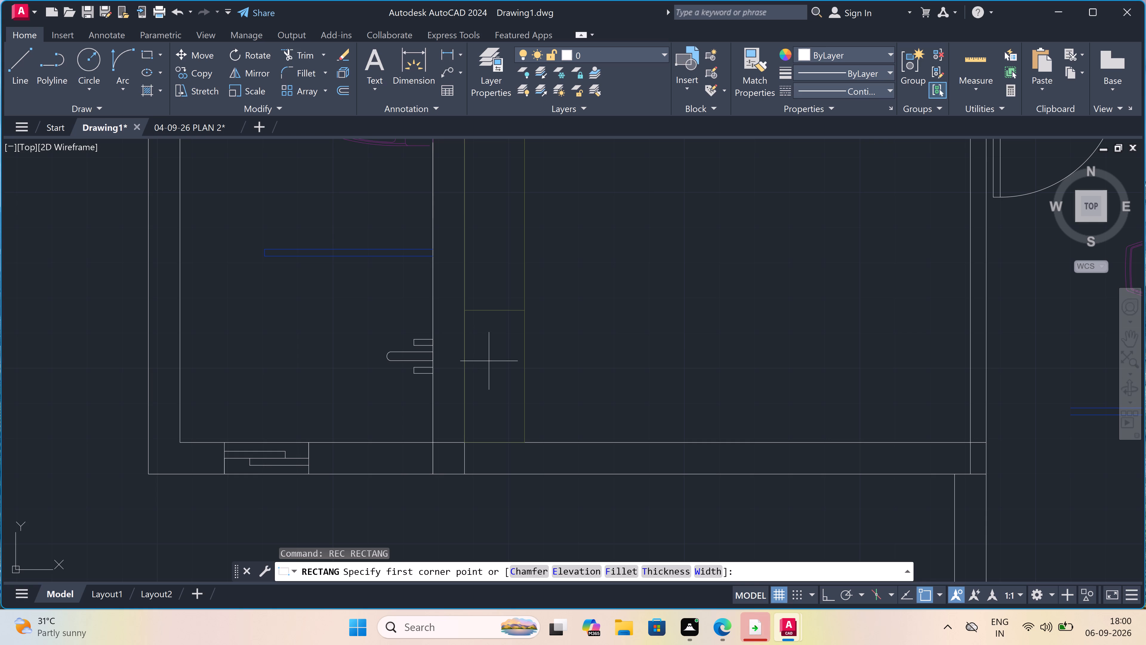
{"action": "left_click", "coordinate": [482, 327]}
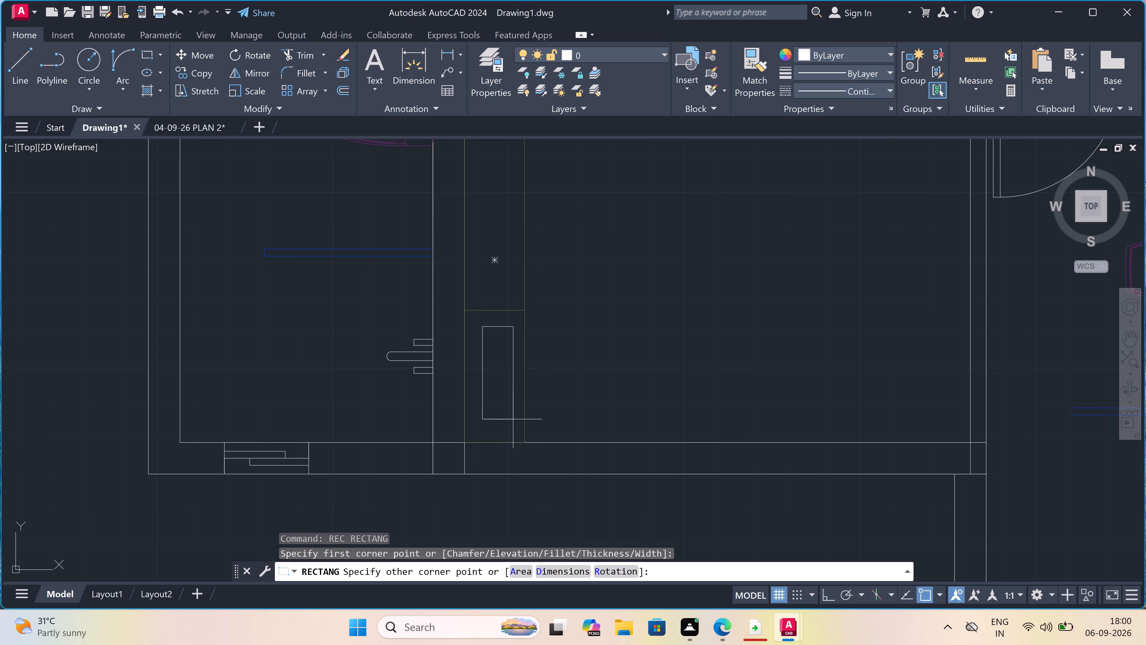
{"action": "left_click", "coordinate": [513, 421]}
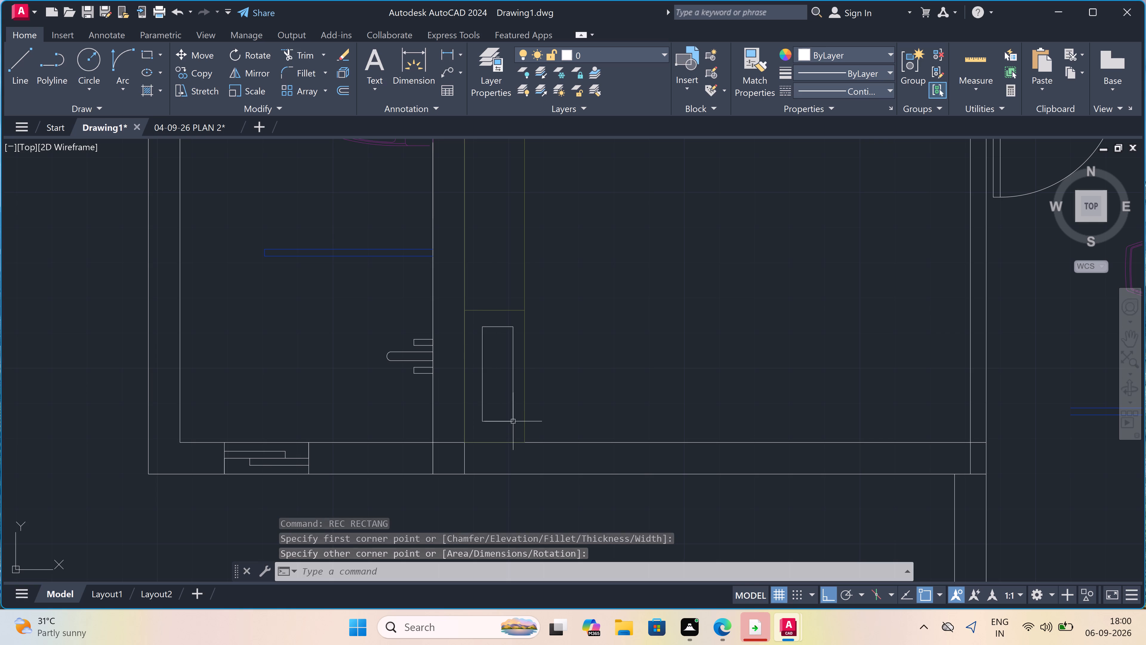
Draw a thin upright rectangle against the west wall in the southern compartment, slightly longer than the rectangle beside it.
{"action": "type", "text": "rec"}
{"action": "key", "text": "space"}
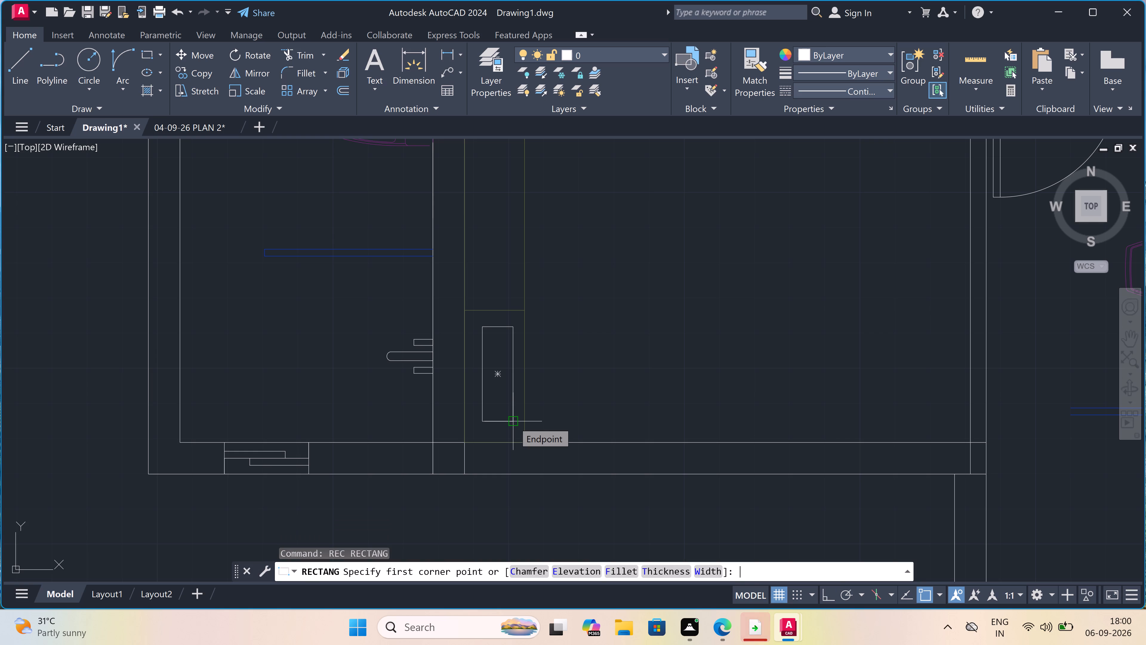
{"action": "scroll", "coordinate": [475, 346], "scroll_direction": "up", "scroll_amount": 1}
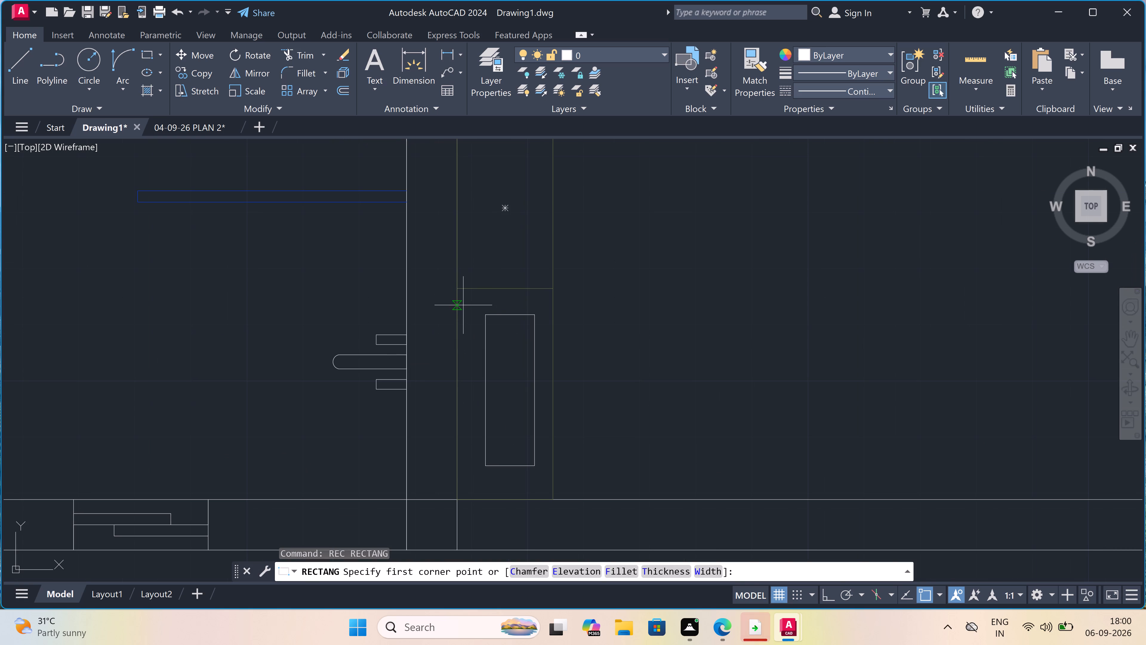
{"action": "left_click", "coordinate": [464, 299]}
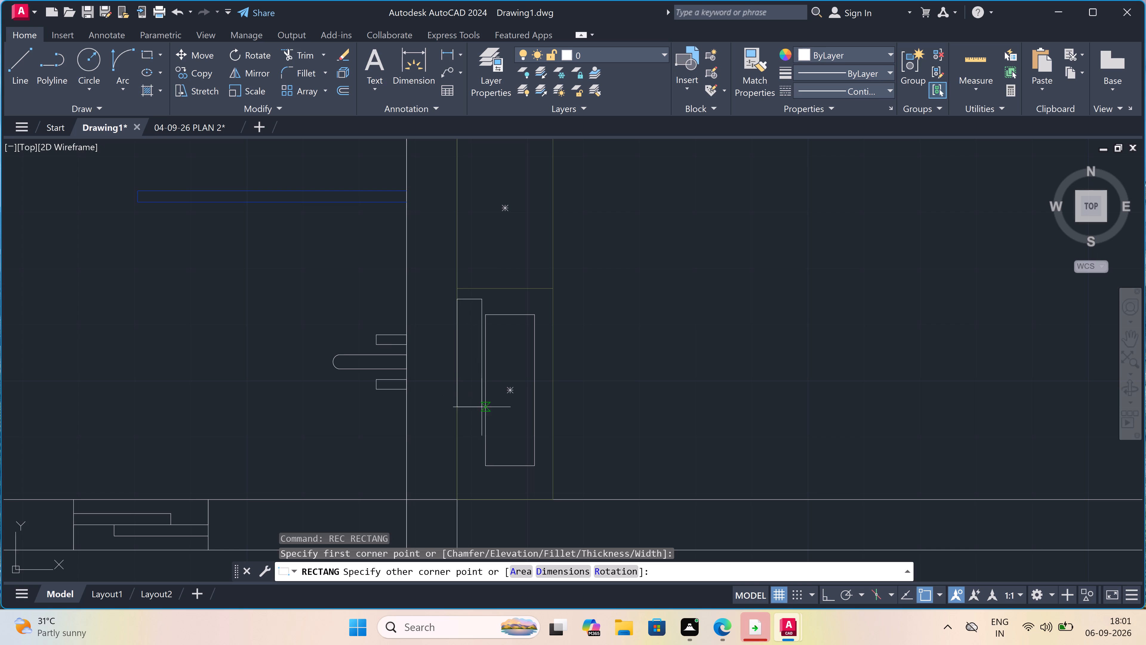
{"action": "double_click", "coordinate": [471, 479]}
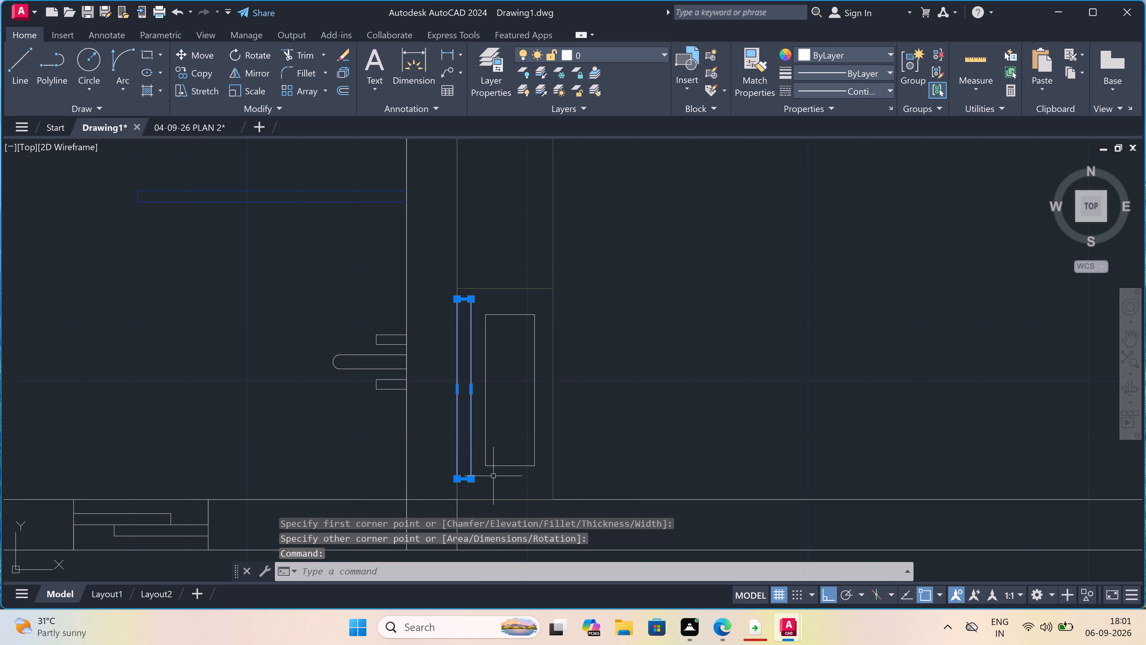
{"action": "key", "text": "Escape"}
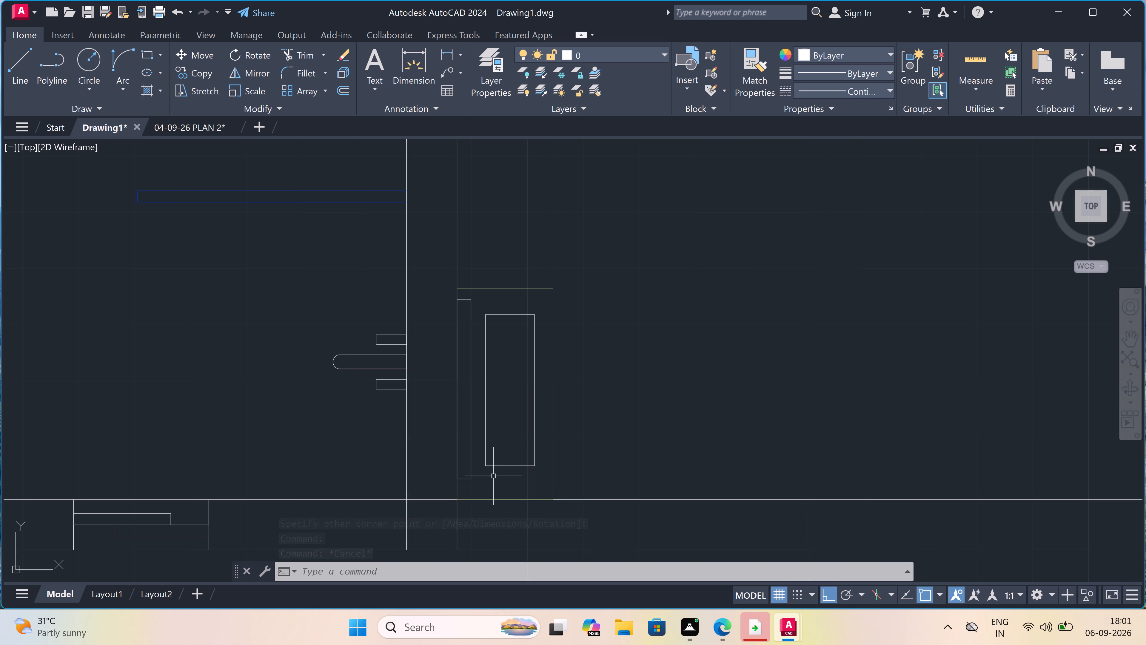
On layer line 1, draw a narrow upright rectangle inside the unit's northern compartment, clear of all its edges.
{"action": "scroll", "coordinate": [494, 476], "scroll_direction": "down", "scroll_amount": 2}
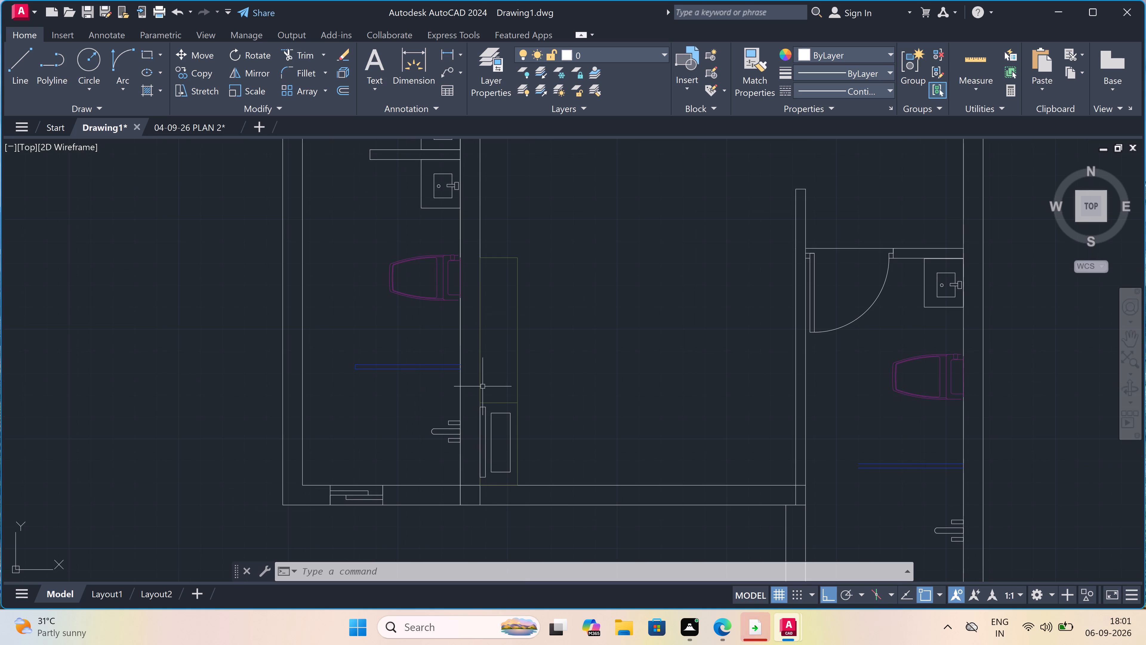
{"action": "scroll", "coordinate": [495, 286], "scroll_direction": "up", "scroll_amount": 2}
{"action": "scroll", "coordinate": [495, 286], "scroll_direction": "down", "scroll_amount": 1}
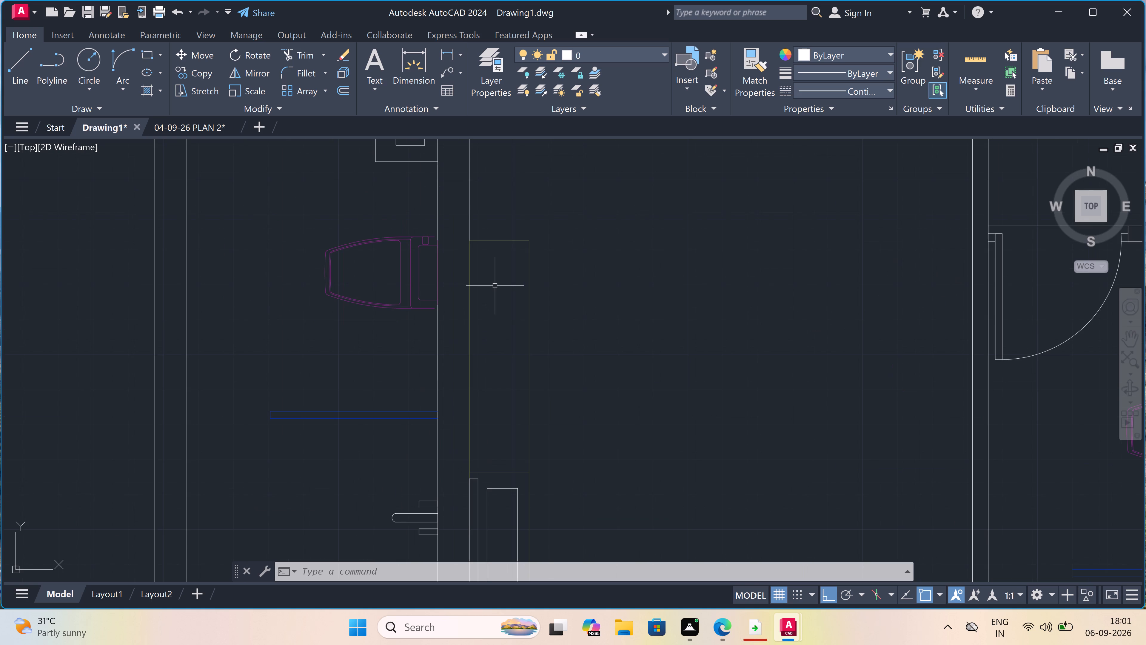
{"action": "type", "text": "rec"}
{"action": "key", "text": "space"}
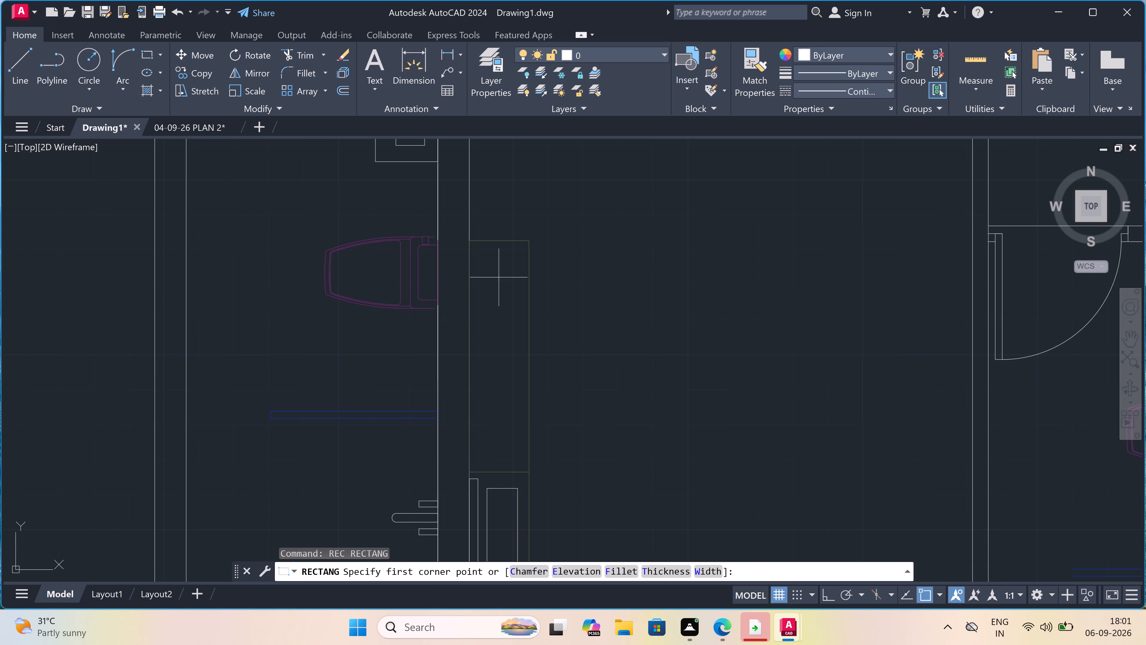
{"action": "left_click", "coordinate": [582, 53]}
{"action": "left_click", "coordinate": [598, 107]}
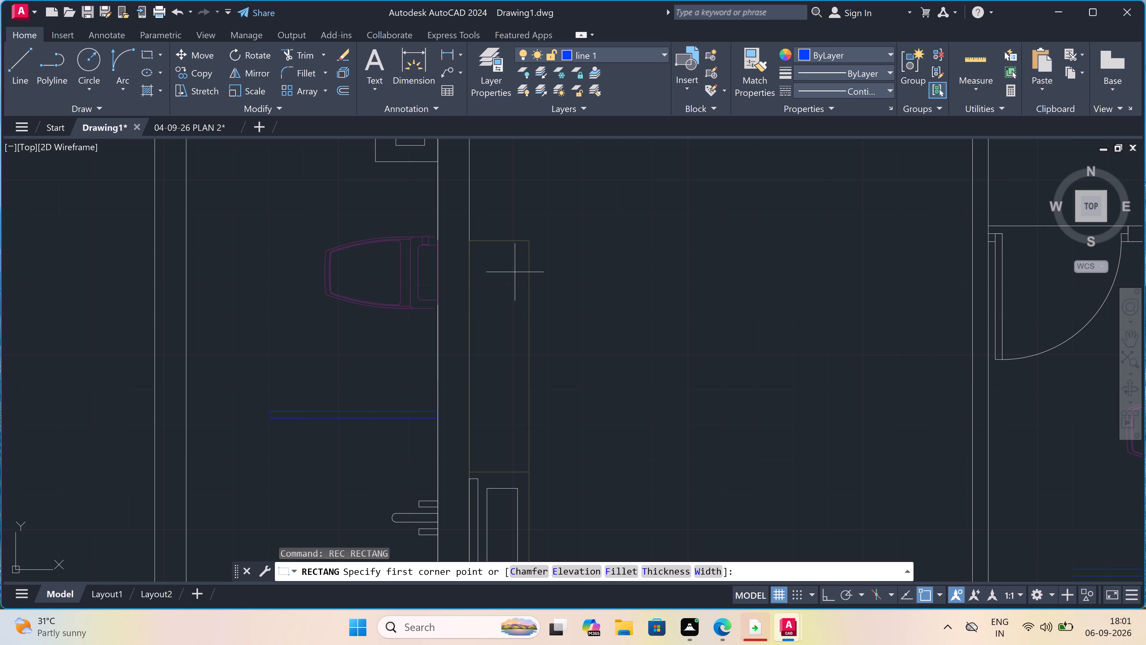
{"action": "left_click", "coordinate": [503, 271]}
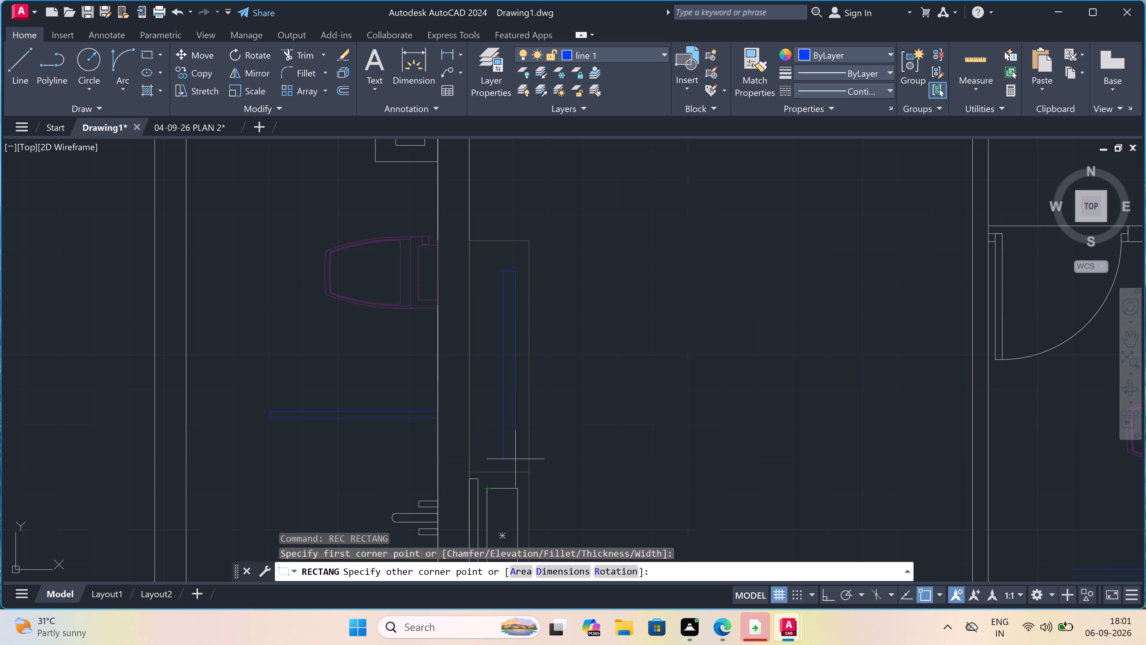
{"action": "left_click", "coordinate": [484, 449]}
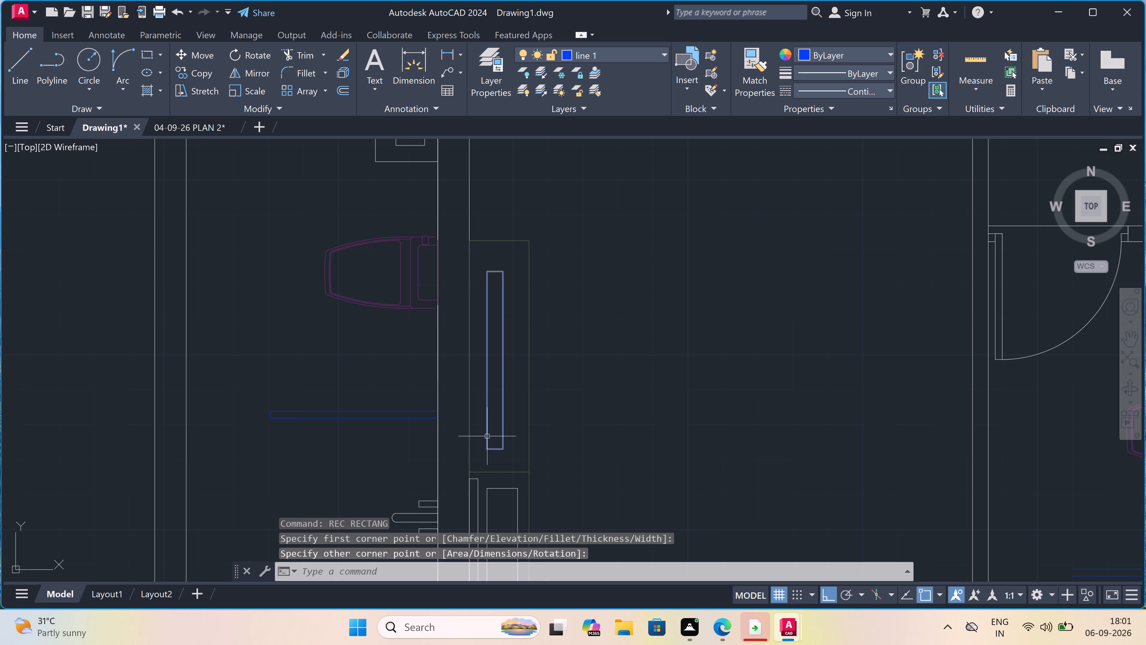
Draw a vertical line inside the narrow blue rectangle, stopping a little short of both its ends.
{"action": "type", "text": "l"}
{"action": "key", "text": "space"}
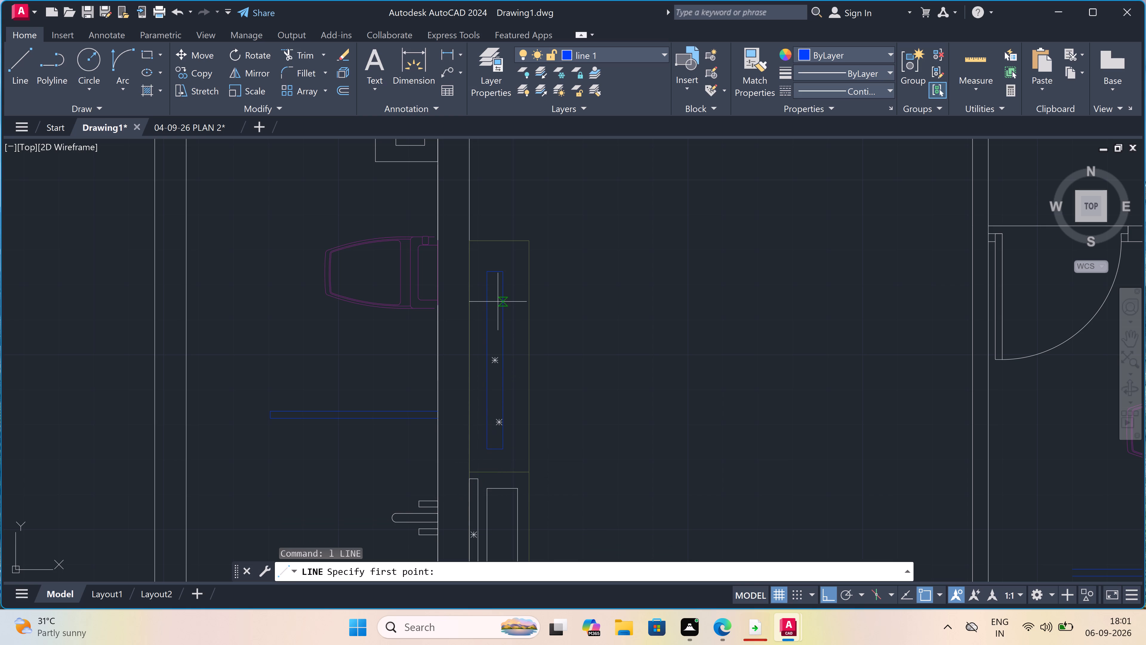
{"action": "scroll", "coordinate": [492, 288], "scroll_direction": "up", "scroll_amount": 1}
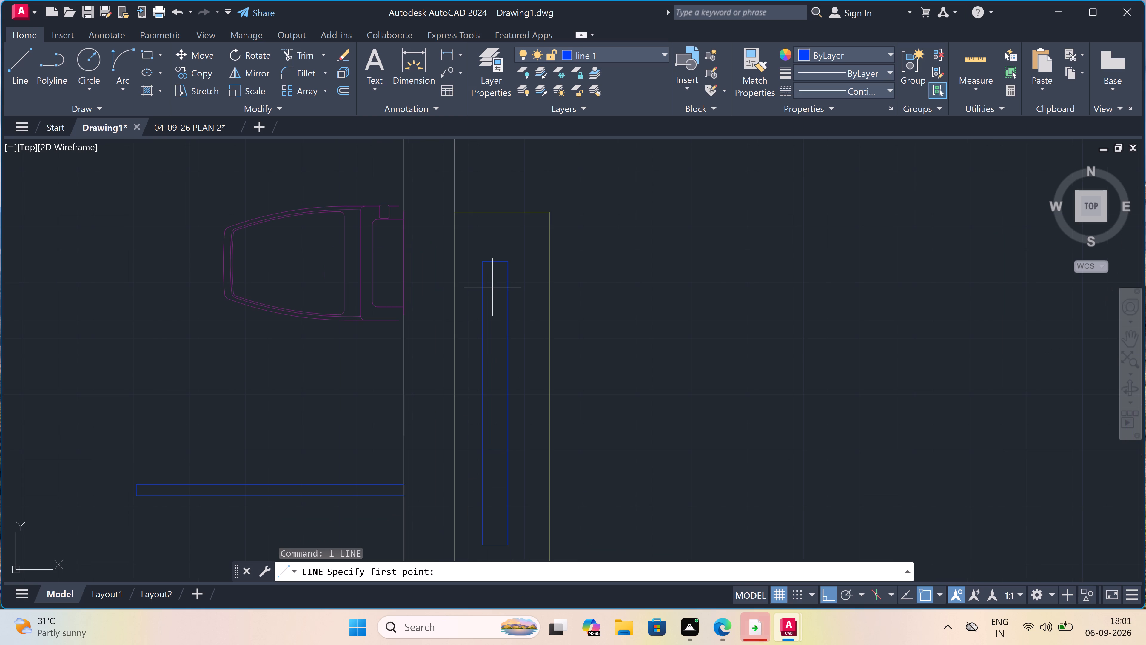
{"action": "left_click", "coordinate": [493, 286]}
{"action": "scroll", "coordinate": [496, 384], "scroll_direction": "down", "scroll_amount": 2}
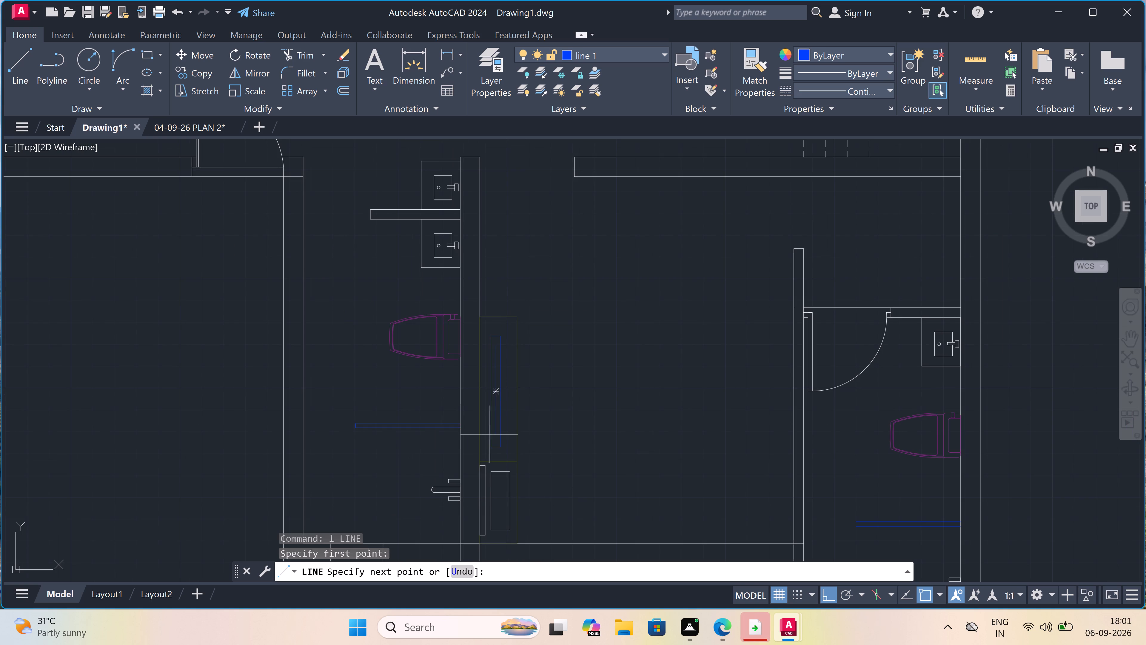
{"action": "scroll", "coordinate": [491, 460], "scroll_direction": "up", "scroll_amount": 2}
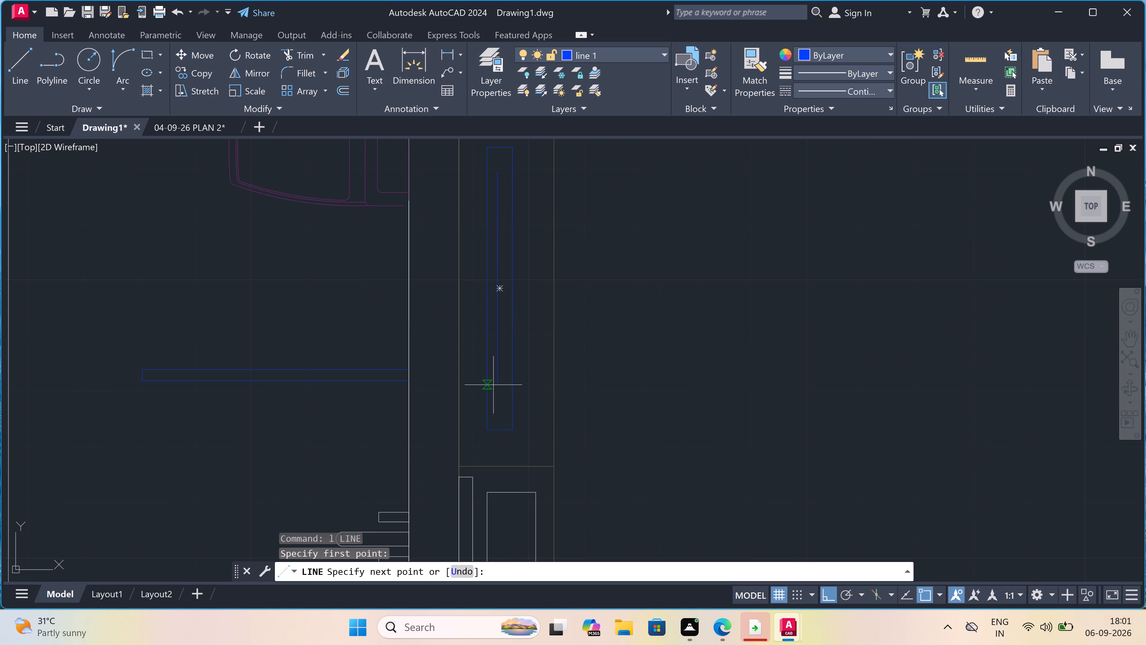
{"action": "left_click", "coordinate": [500, 398]}
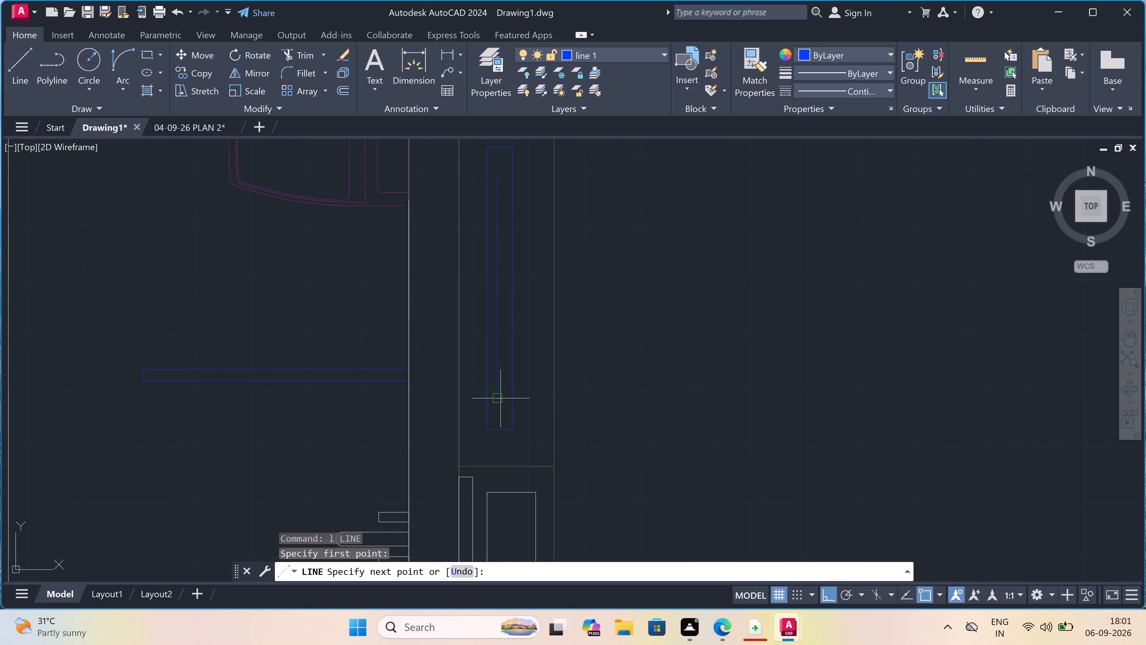
{"action": "key", "text": "Escape"}
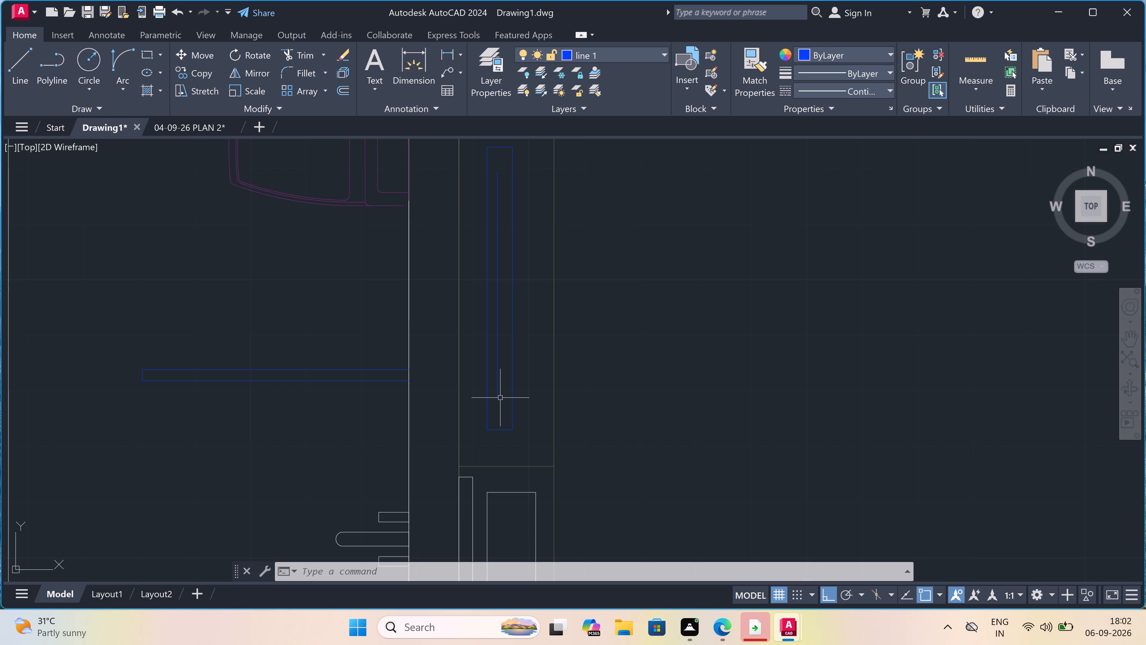
On layer 0, draw a line across the south wall's thickness, a little east of the divided unit.
{"action": "scroll", "coordinate": [541, 384], "scroll_direction": "down", "scroll_amount": 3}
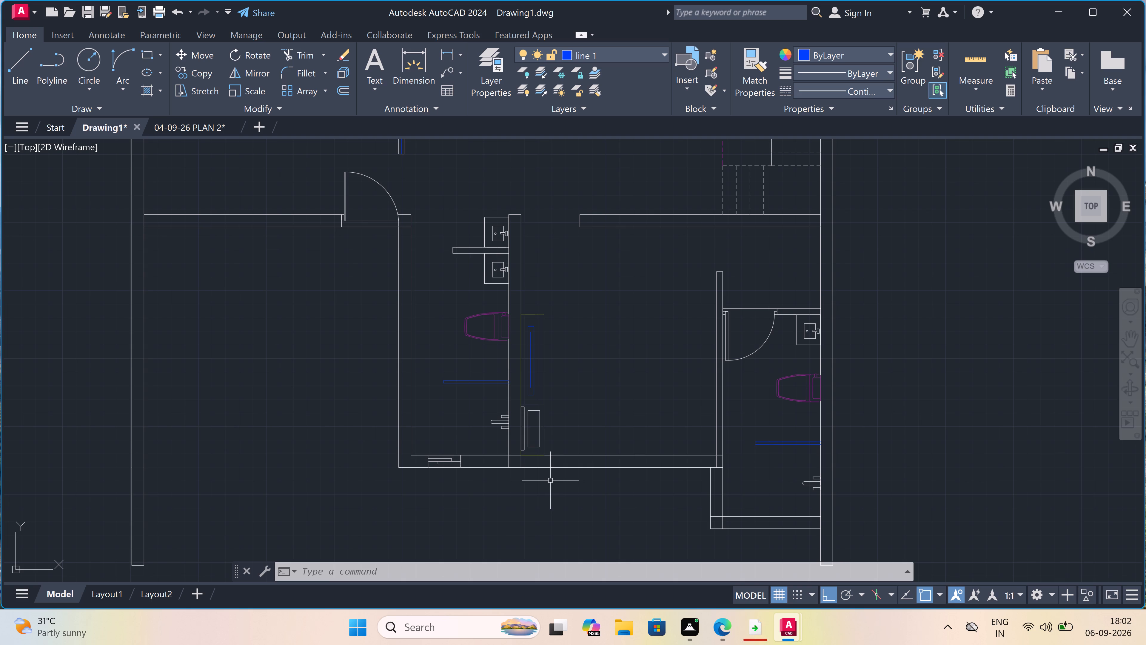
{"action": "scroll", "coordinate": [574, 465], "scroll_direction": "up", "scroll_amount": 2}
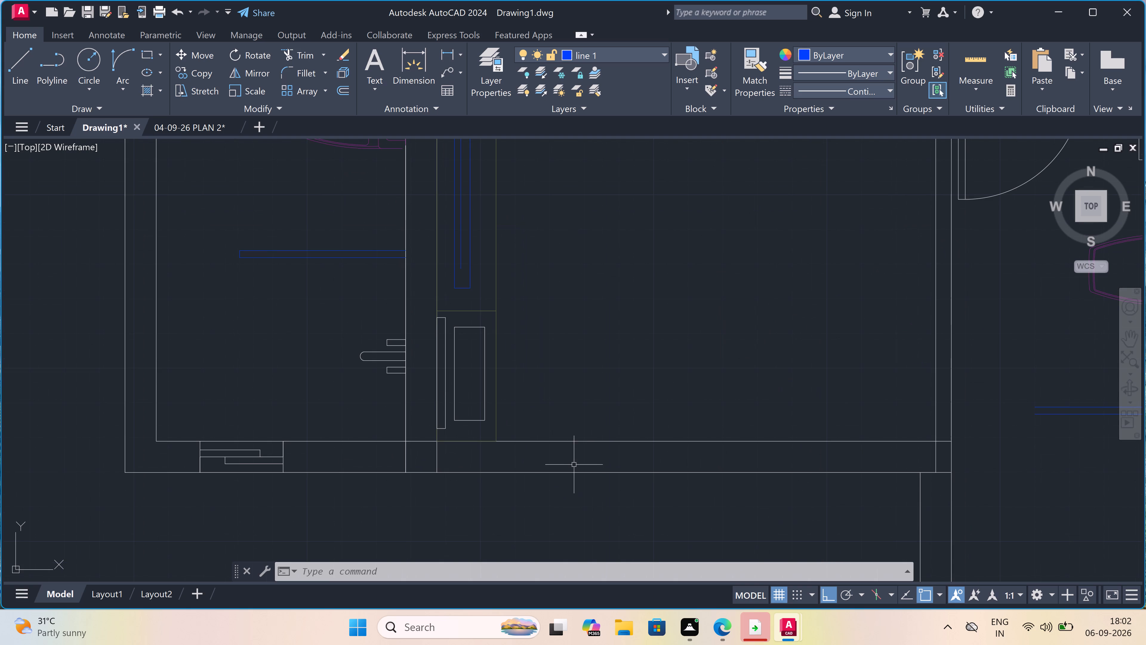
{"action": "left_click", "coordinate": [624, 49]}
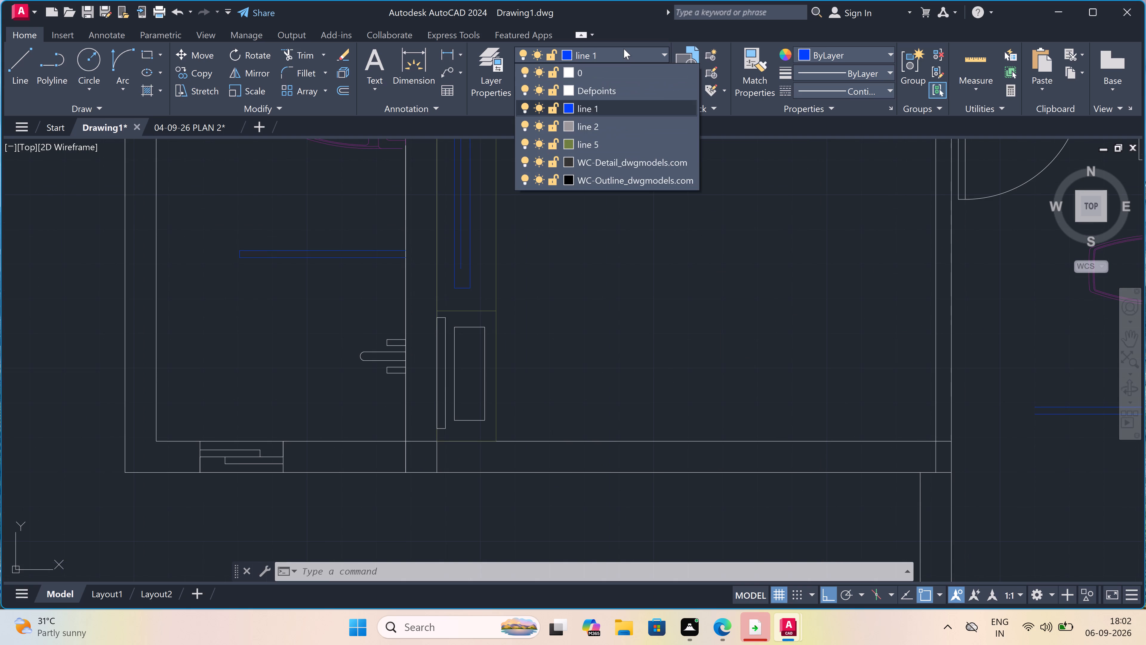
{"action": "left_click", "coordinate": [620, 70]}
{"action": "type", "text": "l"}
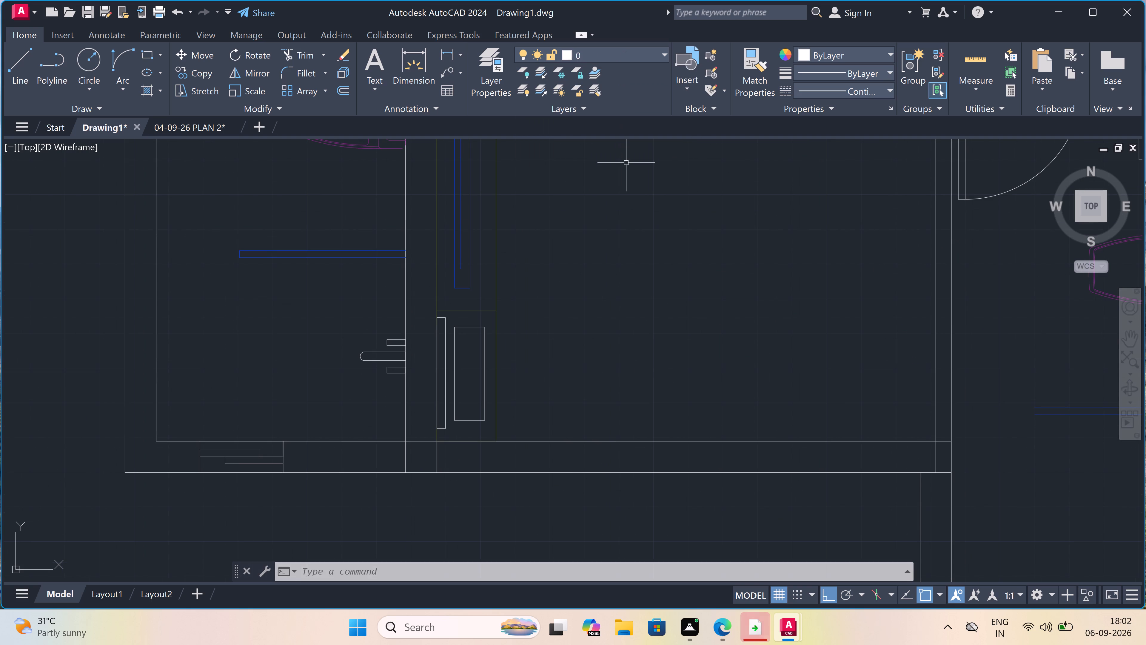
{"action": "key", "text": "space"}
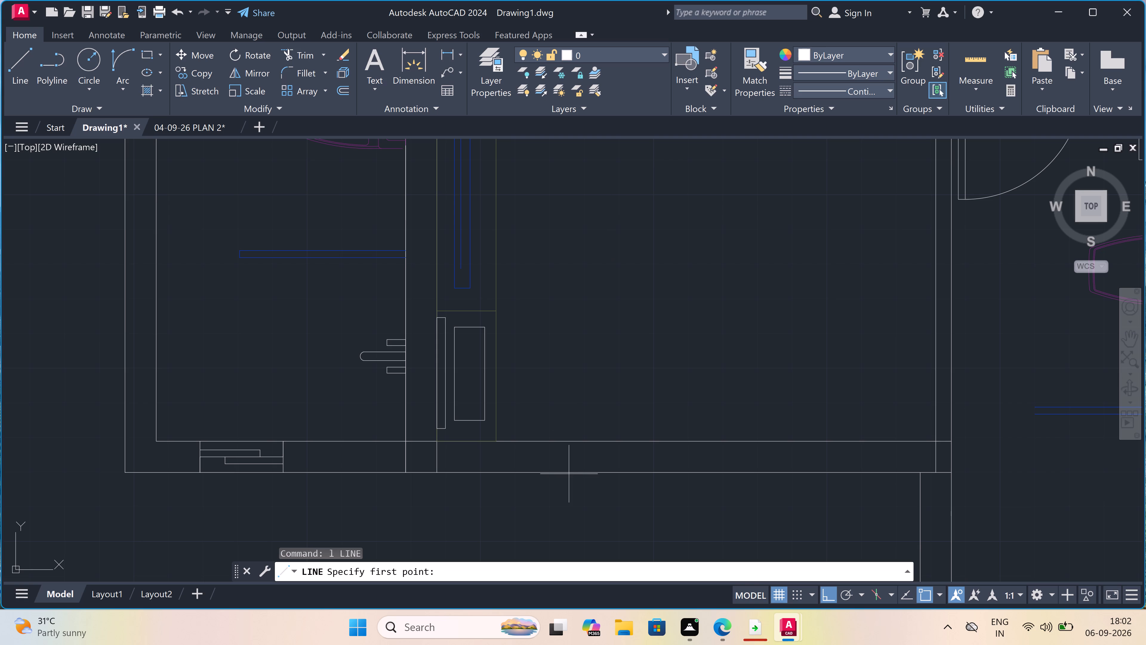
{"action": "left_click_drag", "start_coordinate": [557, 443], "coordinate": [559, 453]}
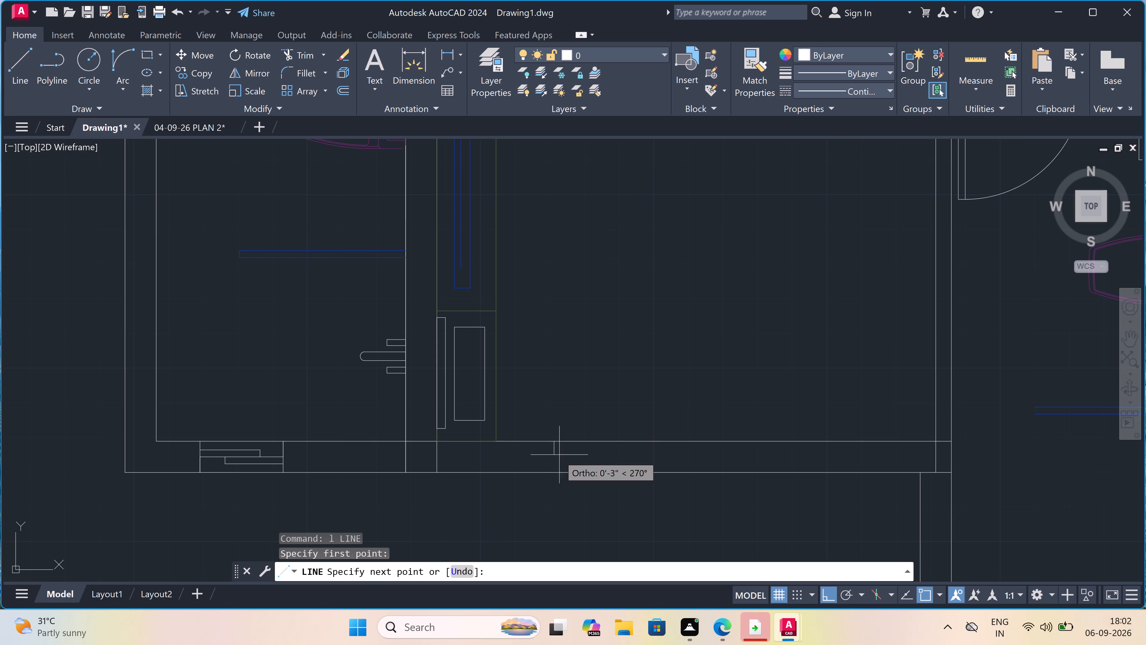
{"action": "left_click", "coordinate": [553, 472]}
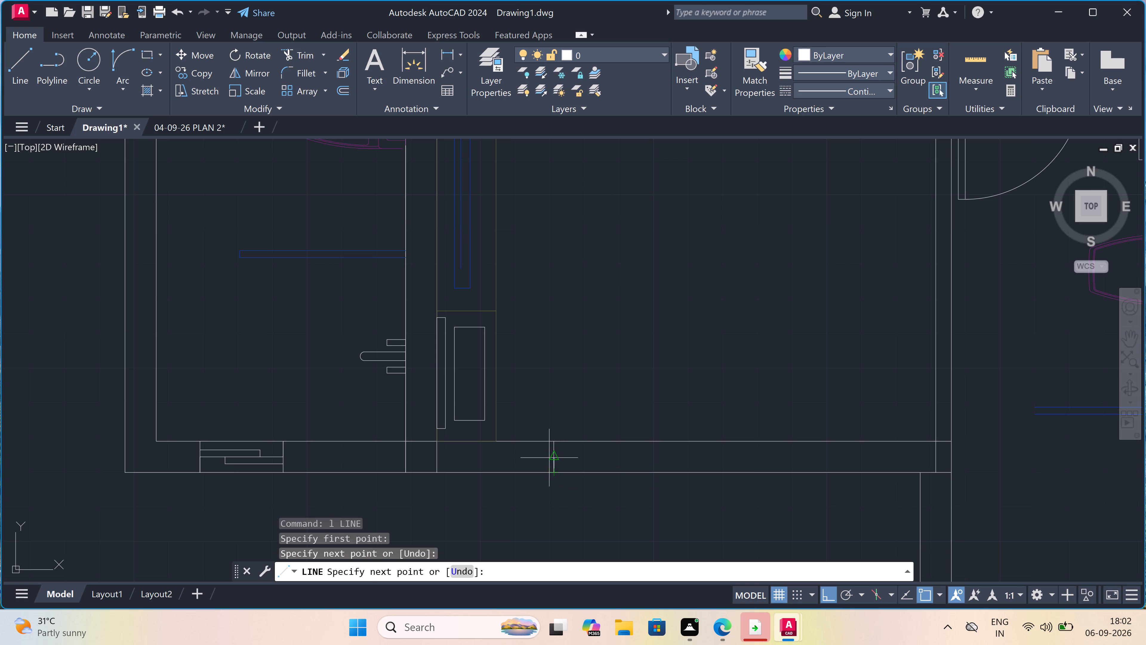
From that line's midpoint, draw a 6' line east along the south wall's centre and close its east end across the wall's thickness.
{"action": "left_click", "coordinate": [554, 458]}
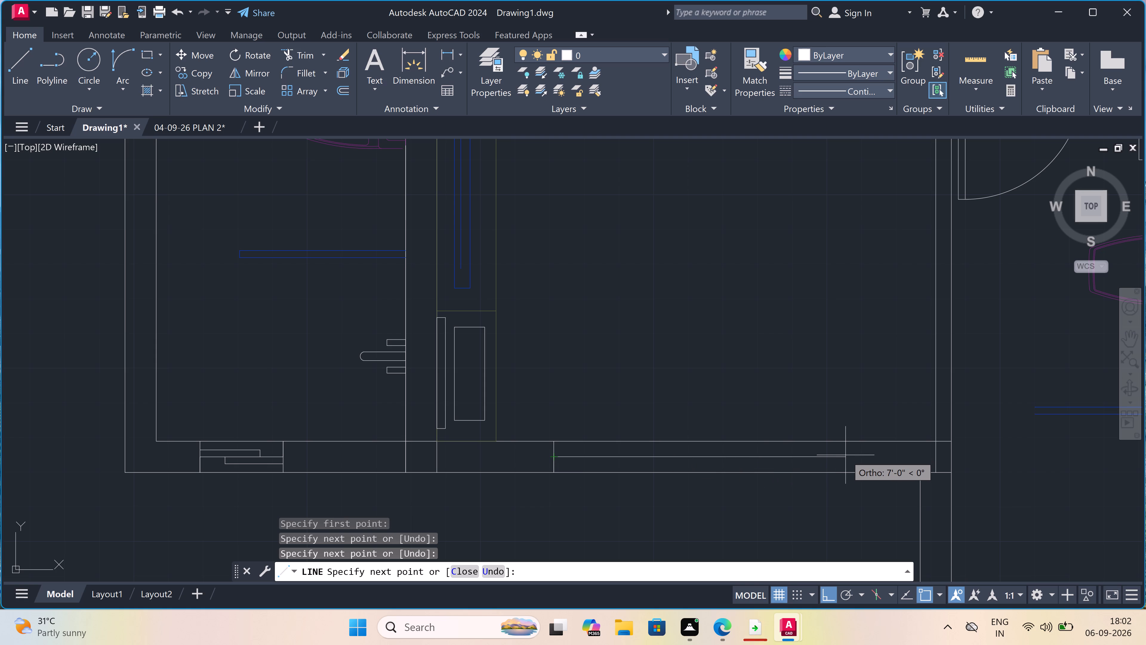
{"action": "type", "text": "6'"}
{"action": "key", "text": "space"}
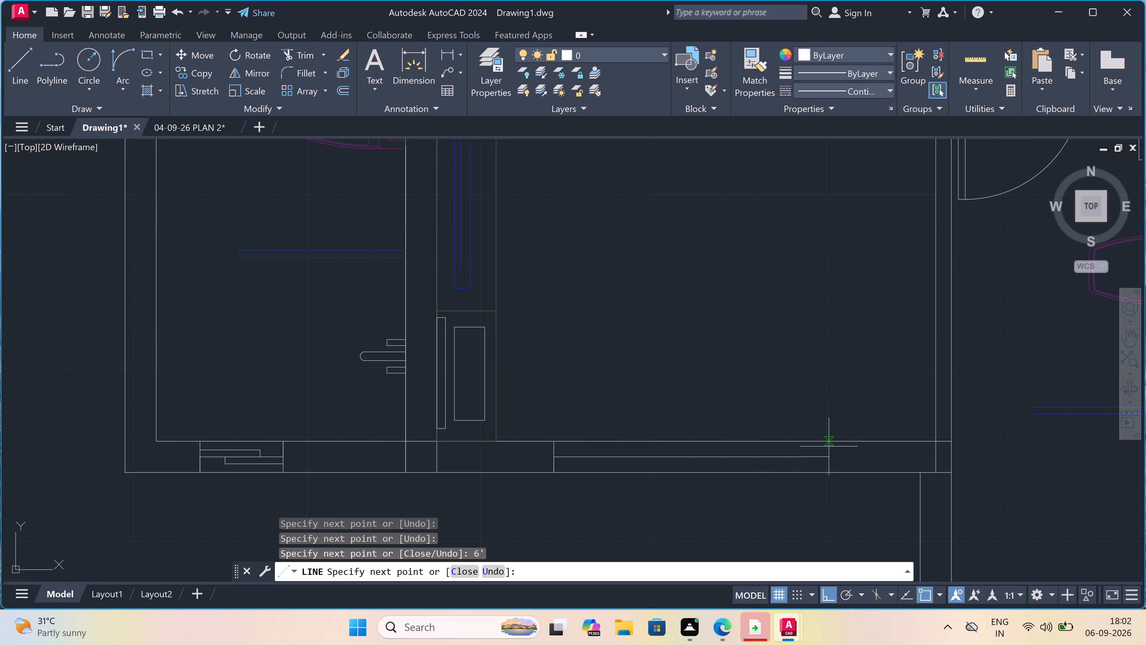
{"action": "left_click", "coordinate": [808, 440]}
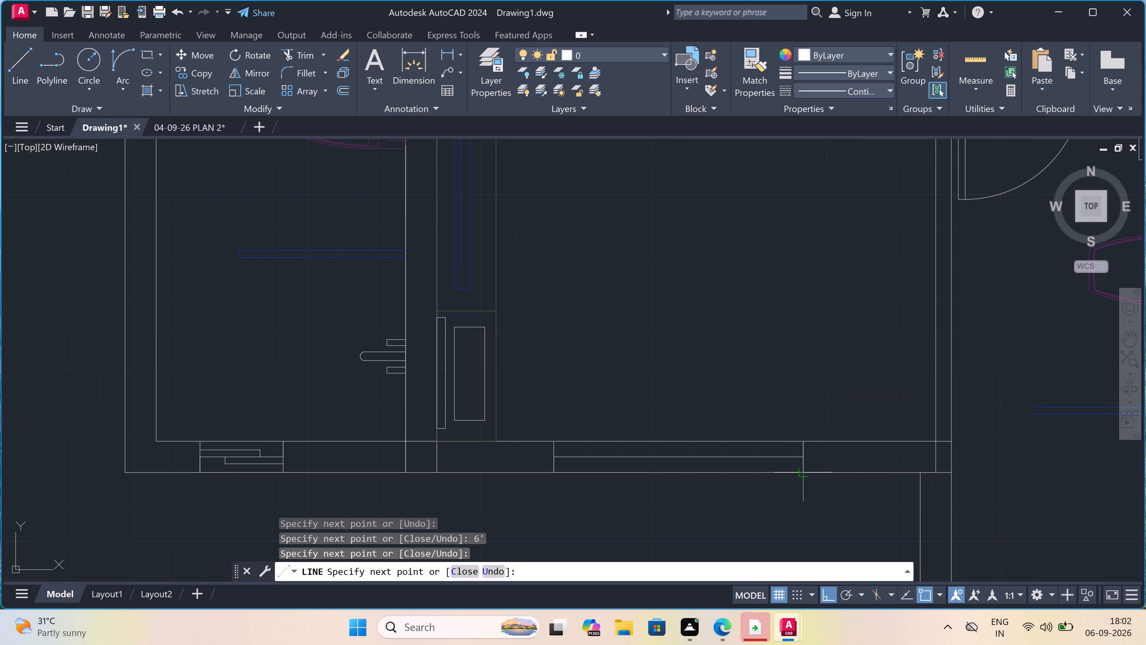
{"action": "left_click", "coordinate": [805, 472]}
{"action": "key", "text": "Escape"}
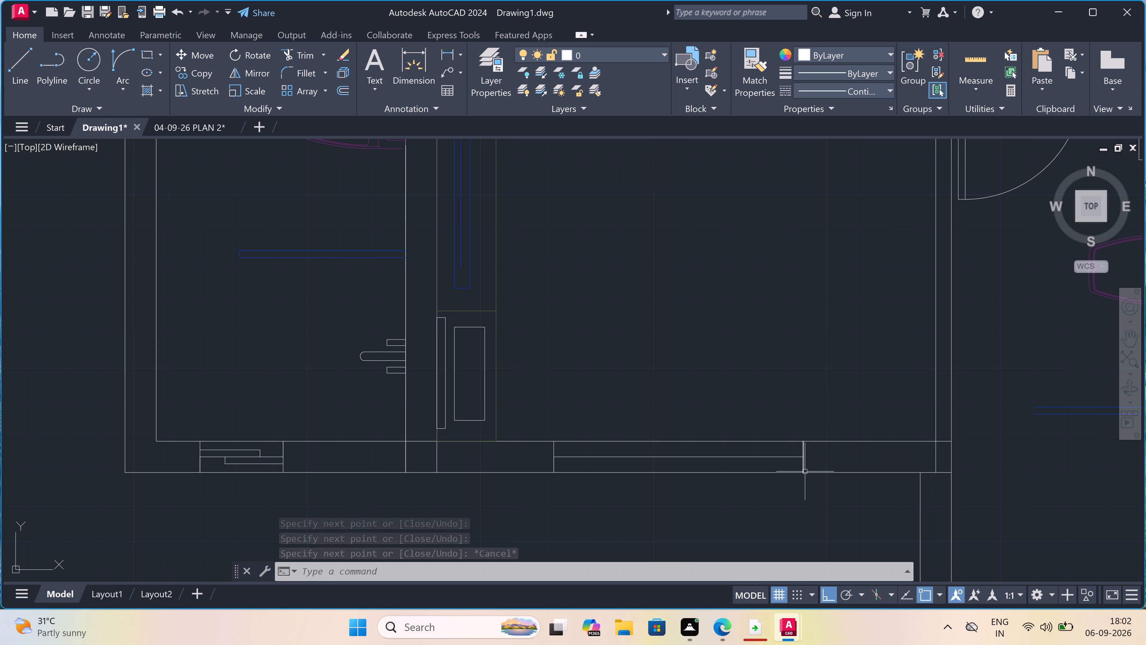
{"action": "key", "text": "Escape"}
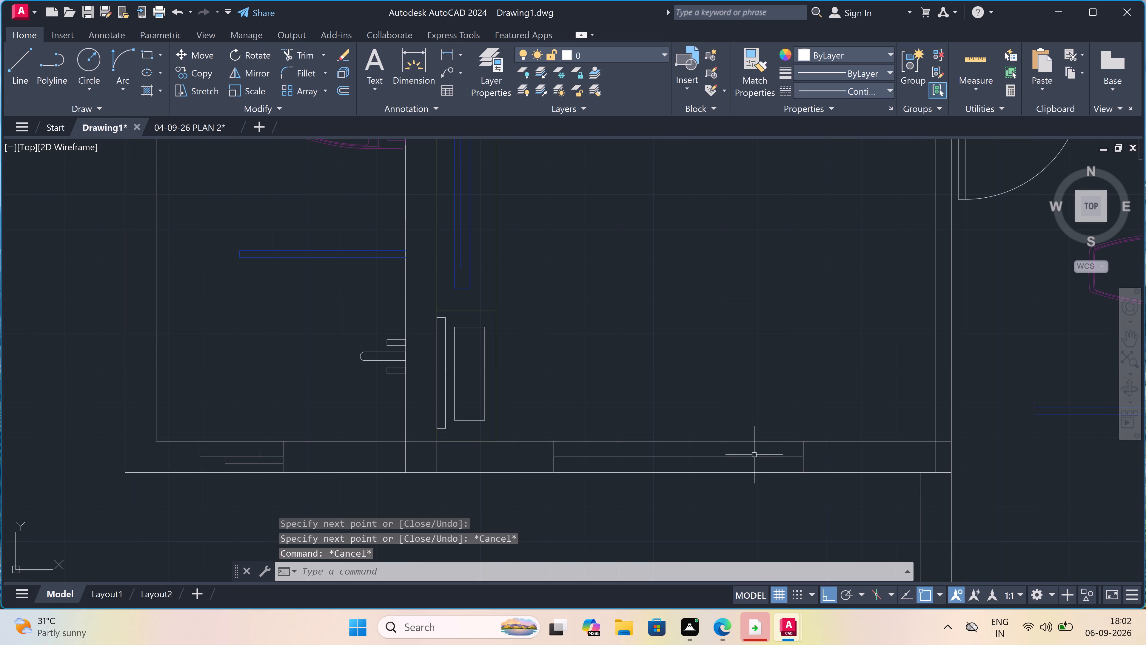
{"action": "scroll", "coordinate": [686, 443], "scroll_direction": "up", "scroll_amount": 2}
{"action": "scroll", "coordinate": [677, 407], "scroll_direction": "down", "scroll_amount": 1}
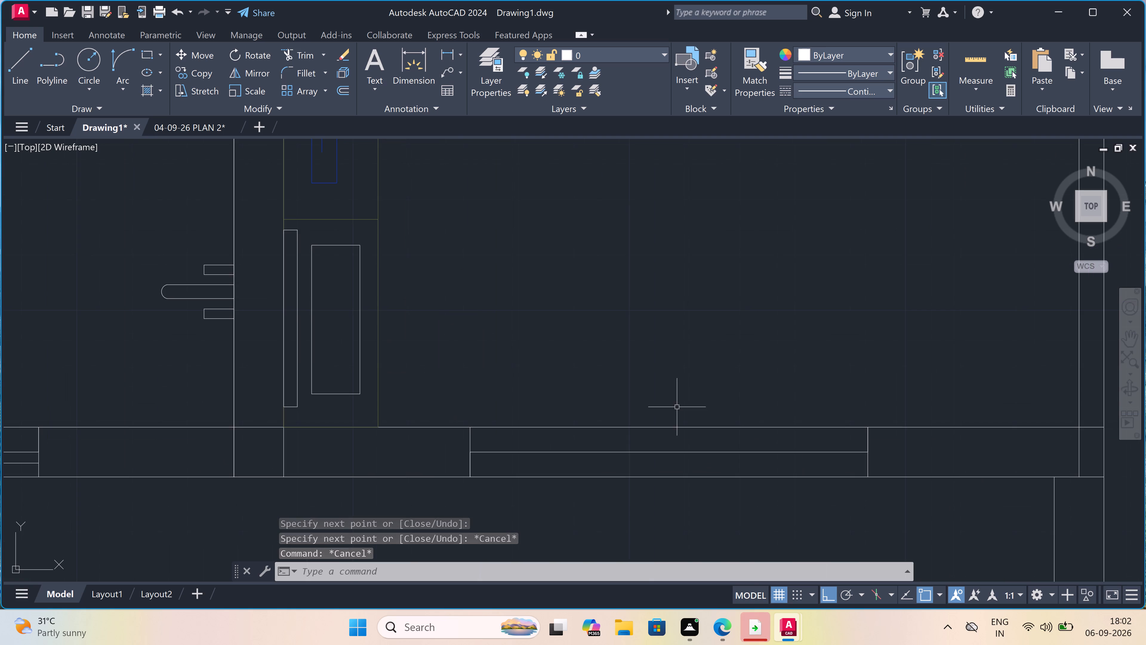
Offset the centre line of the 6' south-wall opening by 2" to the south and to the north.
{"action": "scroll", "coordinate": [677, 406], "scroll_direction": "up", "scroll_amount": 1}
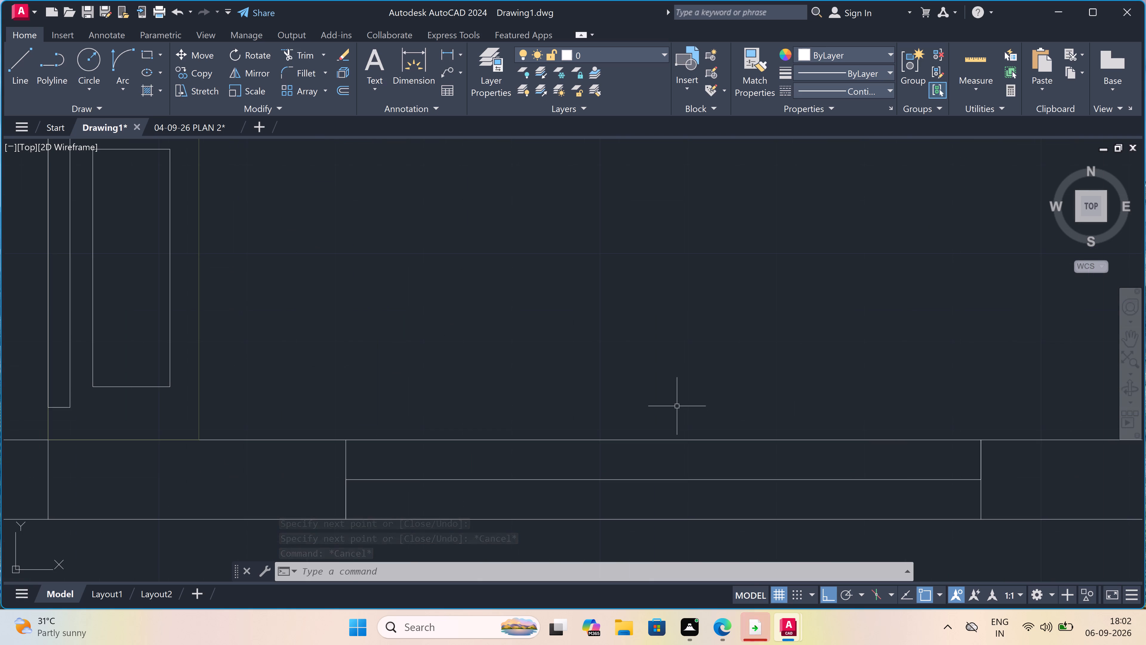
{"action": "type", "text": "o"}
{"action": "key", "text": "space"}
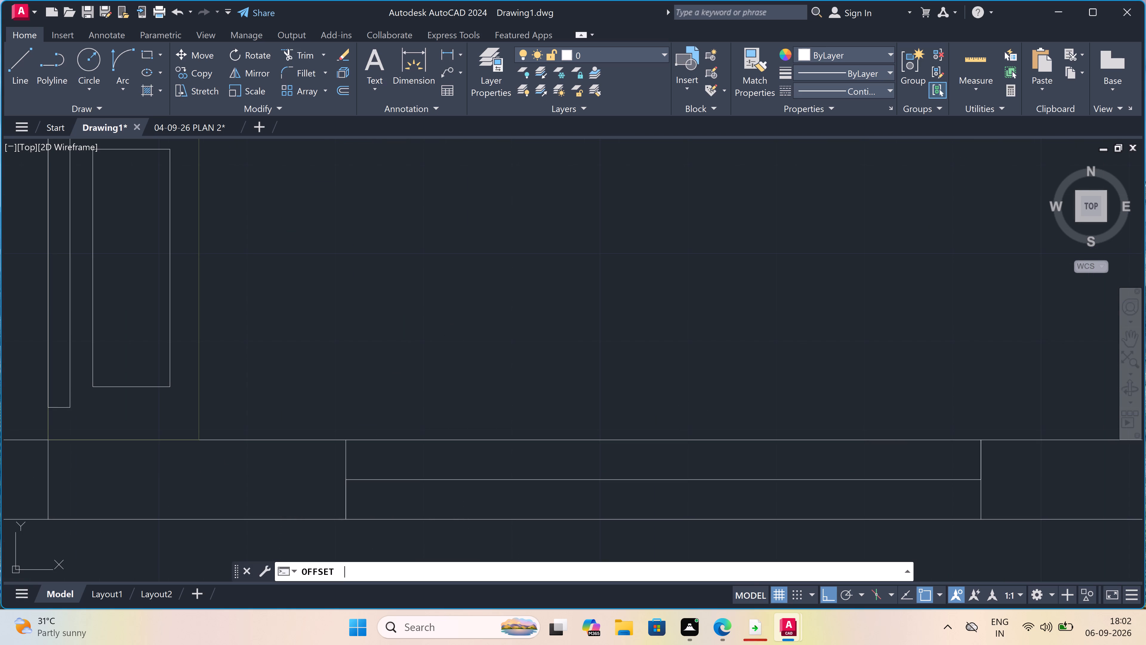
{"action": "left_click", "coordinate": [641, 478]}
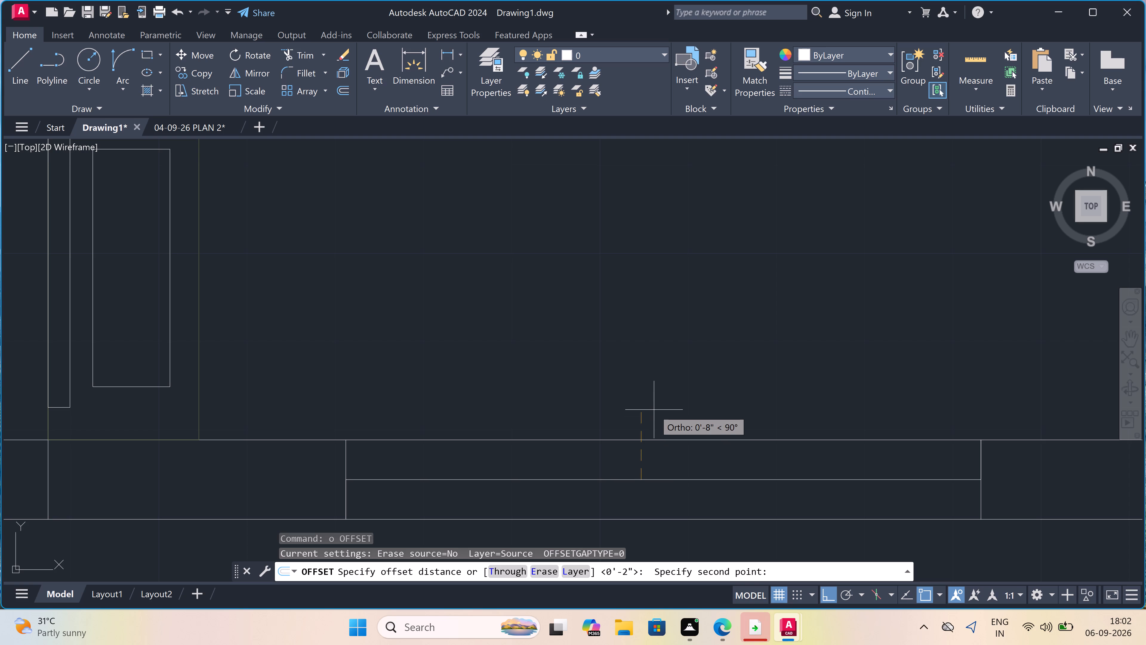
{"action": "key", "text": "2"}
{"action": "type", "text": "\""}
{"action": "key", "text": "space"}
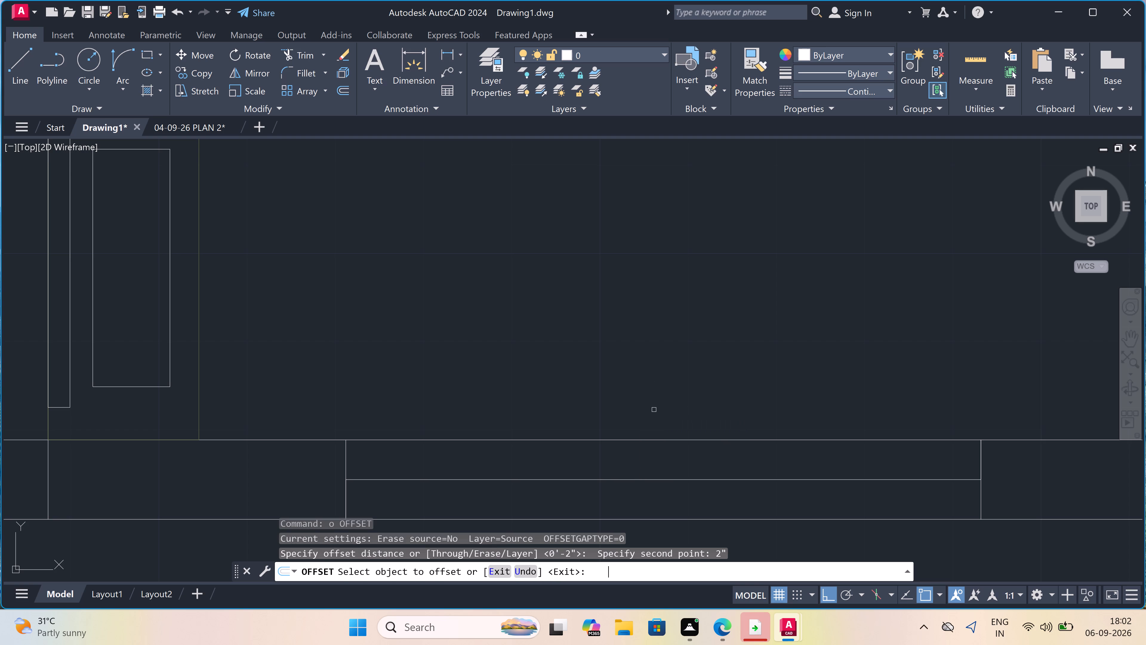
{"action": "left_click", "coordinate": [661, 479]}
{"action": "double_click", "coordinate": [660, 474]}
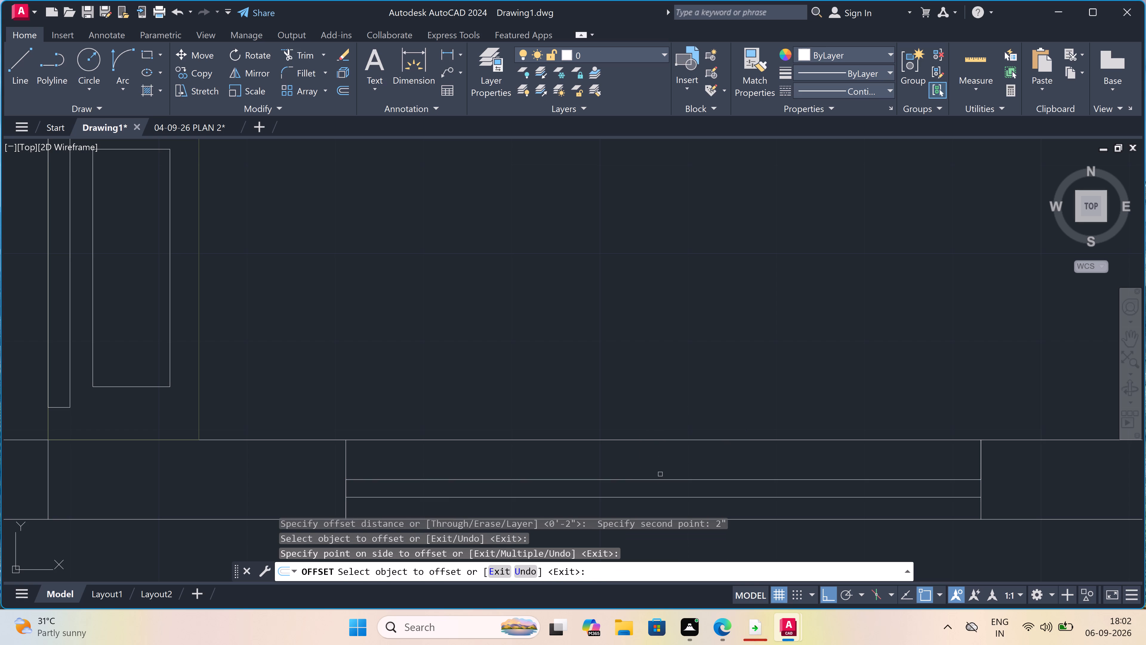
{"action": "left_click", "coordinate": [659, 479]}
{"action": "left_click", "coordinate": [661, 464]}
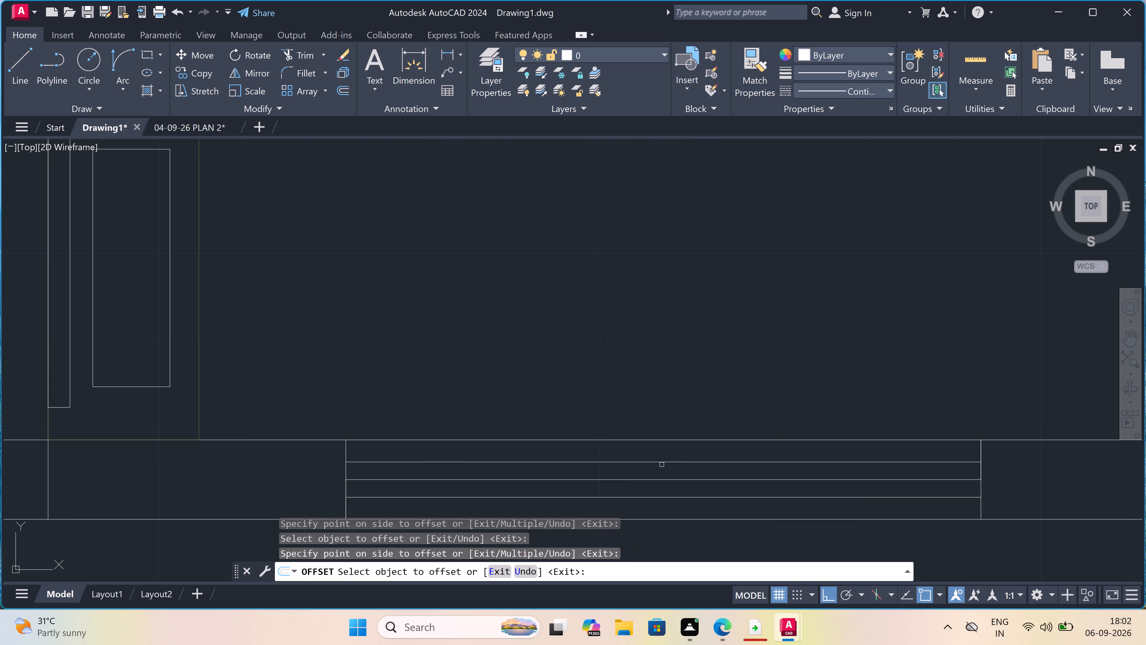
{"action": "key", "text": "Escape"}
Join the opening's north and centre lines about a third in from its east end, and its centre and south lines about a quarter in from its west end.
{"action": "type", "text": "l"}
{"action": "key", "text": "space"}
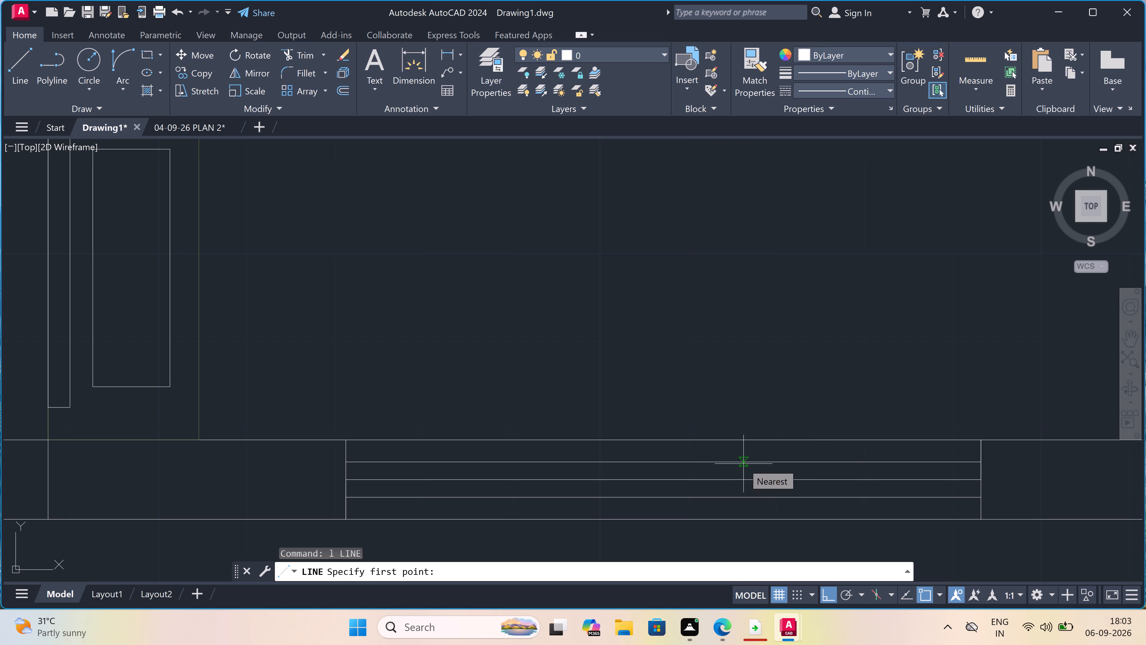
{"action": "left_click", "coordinate": [753, 463]}
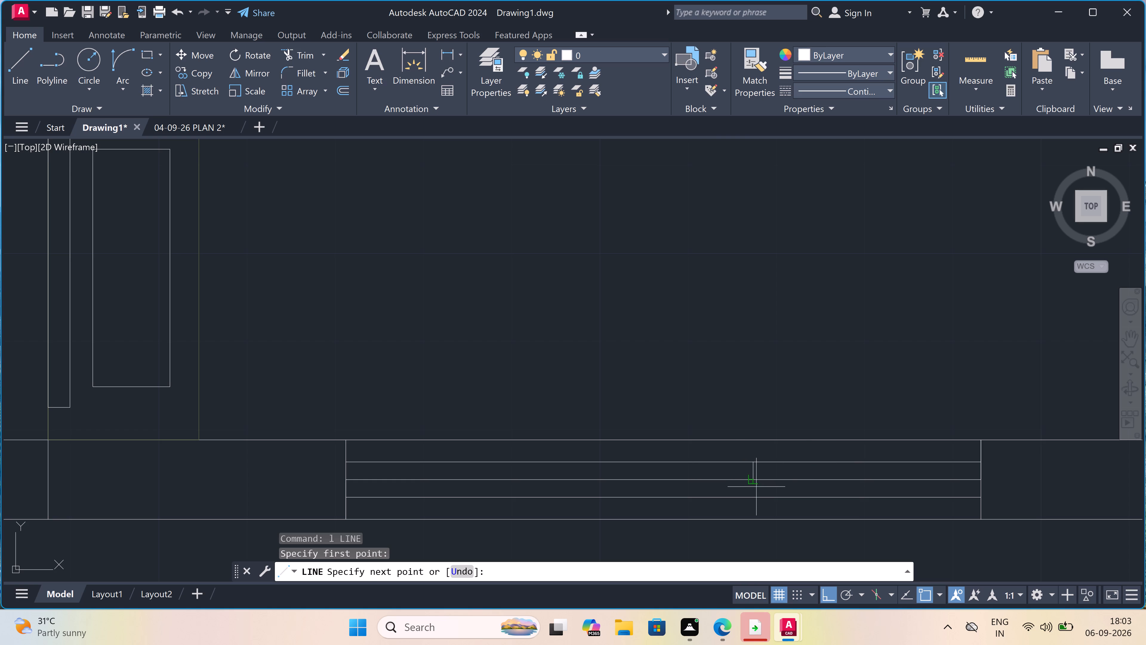
{"action": "left_click", "coordinate": [752, 475]}
{"action": "key", "text": "Escape"}
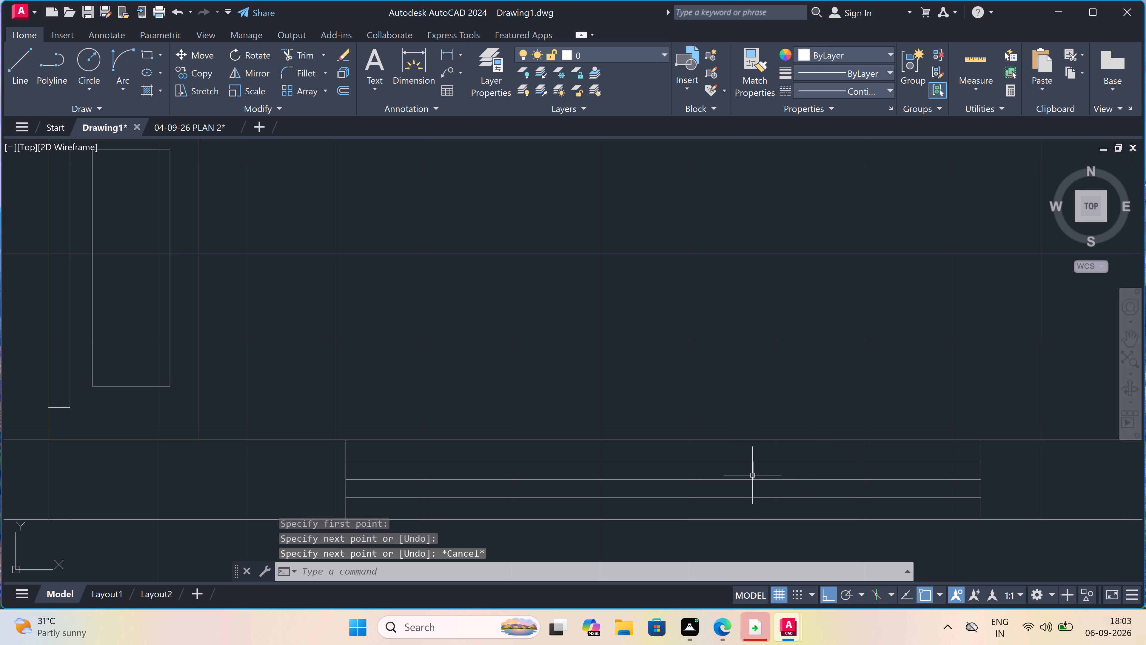
{"action": "type", "text": "l"}
{"action": "key", "text": "space"}
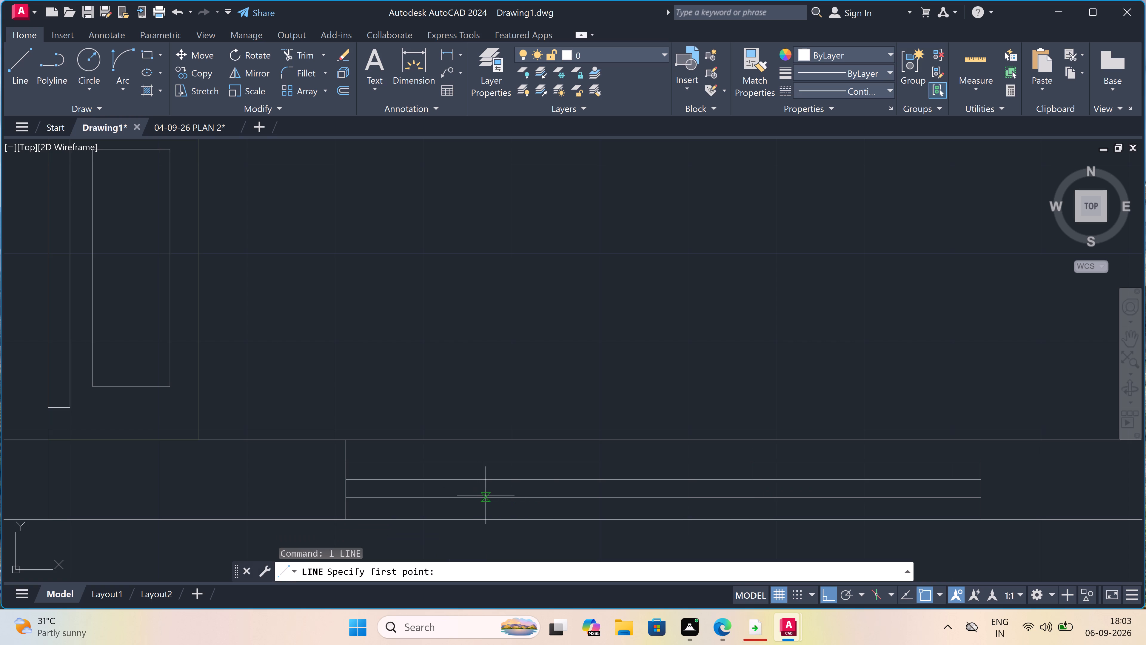
{"action": "left_click", "coordinate": [493, 498]}
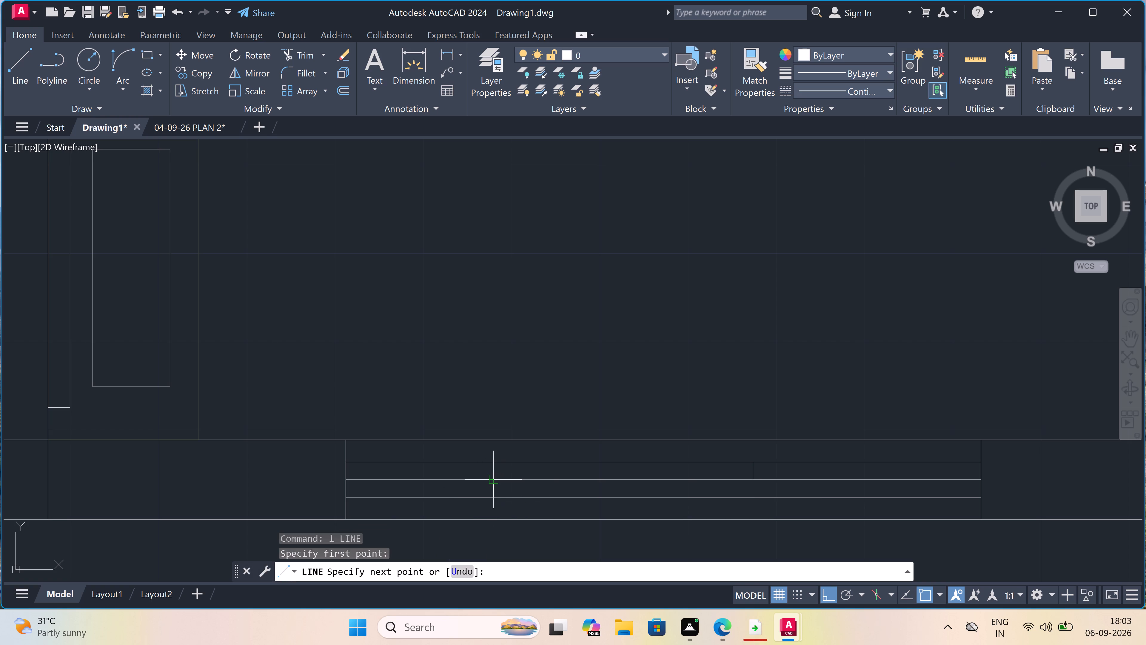
{"action": "left_click", "coordinate": [490, 483]}
{"action": "key", "text": "Escape"}
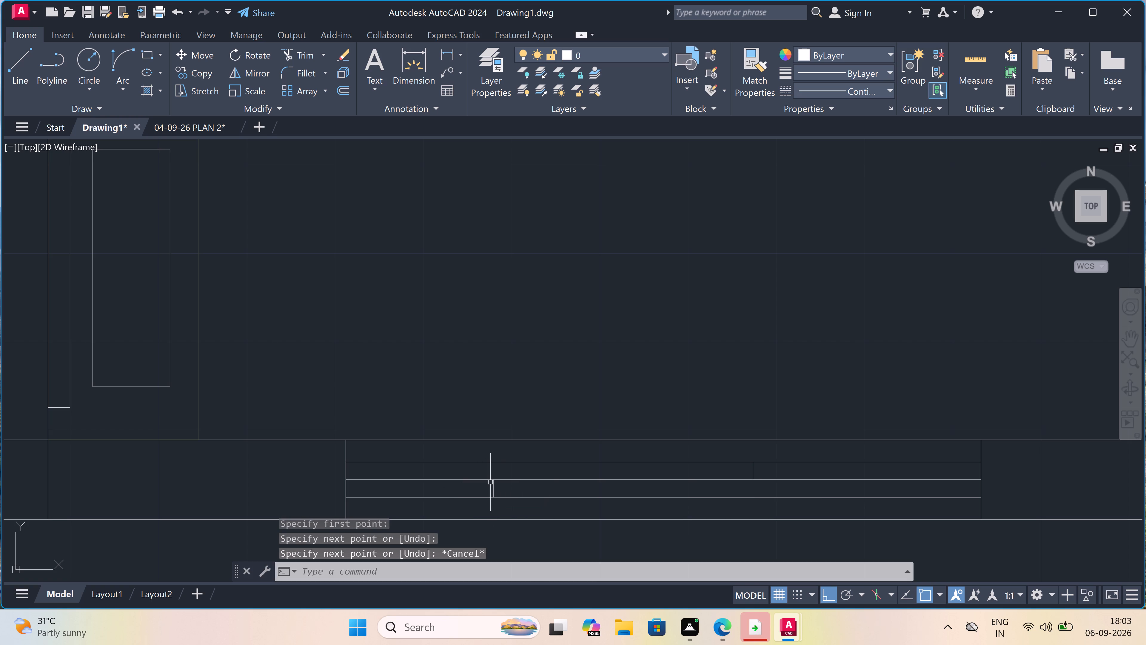
Trim the south offset line west of its short connector and the north offset line east of its connector, leaving two overlapping window panels.
{"action": "type", "text": "tr"}
{"action": "key", "text": "space"}
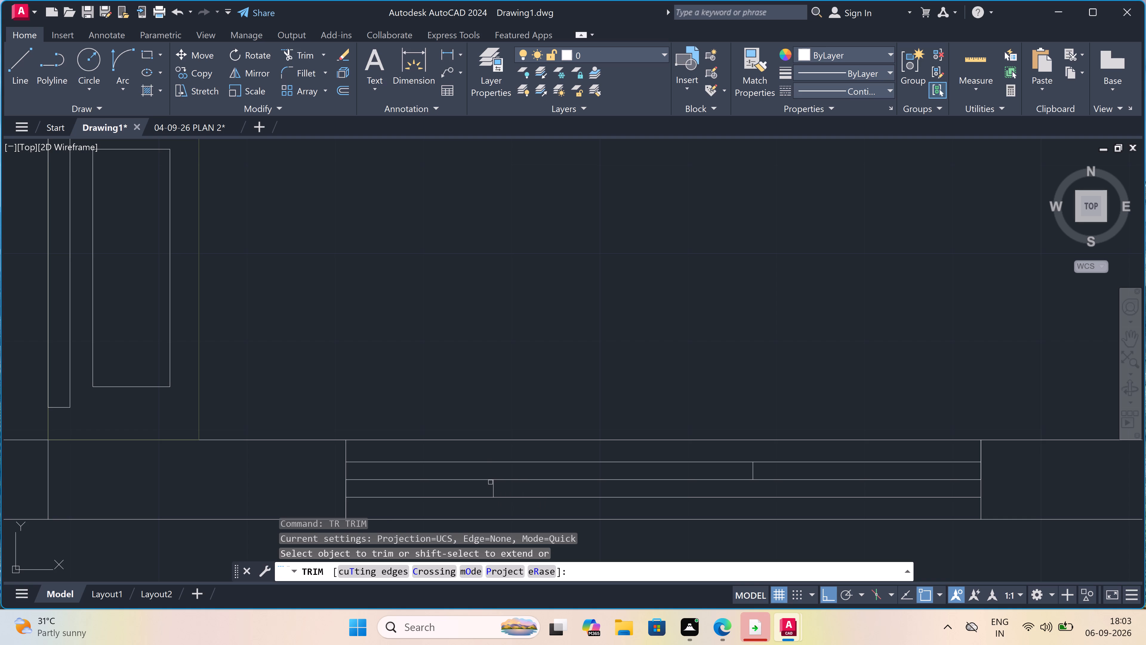
{"action": "left_click", "coordinate": [446, 497]}
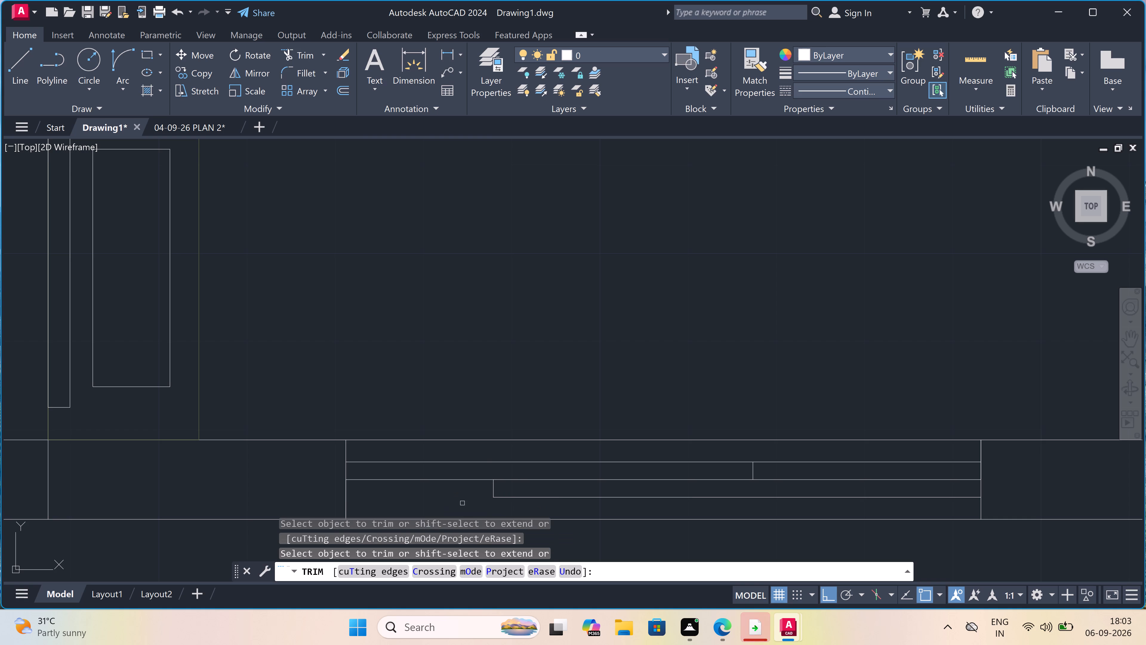
{"action": "left_click", "coordinate": [894, 461]}
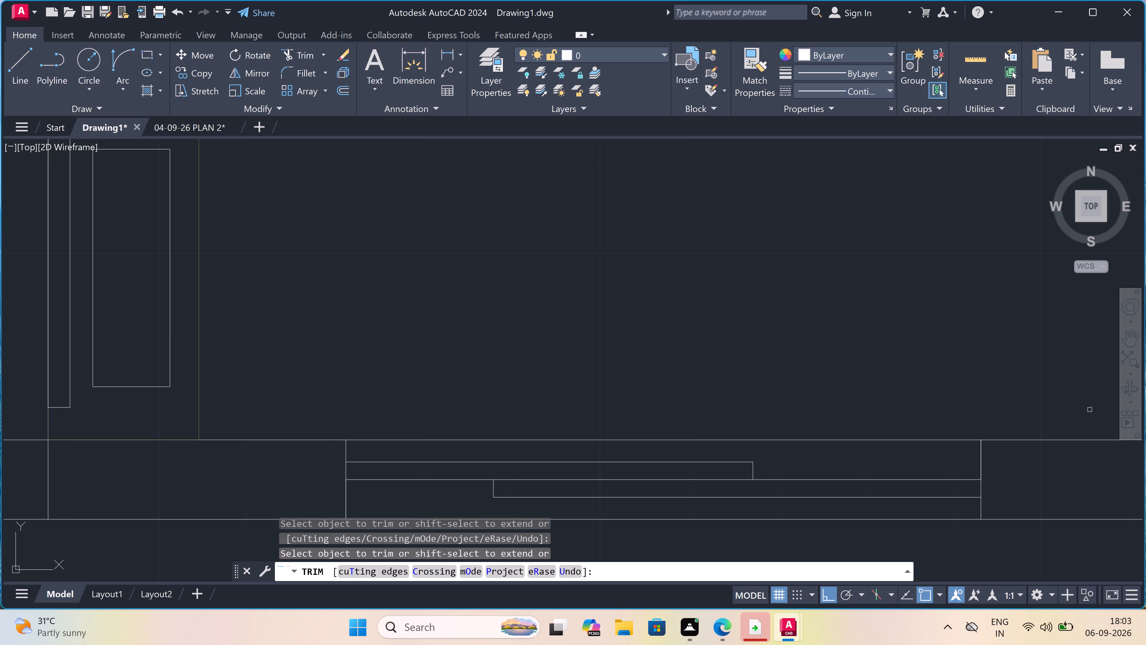
{"action": "scroll", "coordinate": [885, 385], "scroll_direction": "down", "scroll_amount": 3}
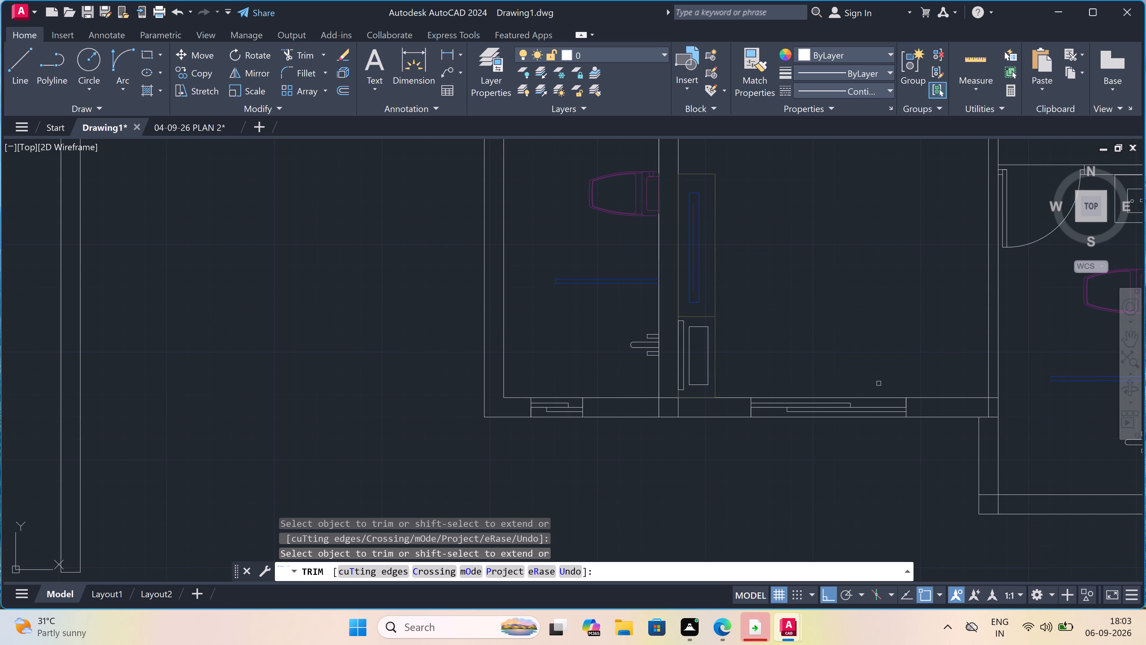
{"action": "key", "text": "Escape"}
Review the whole floor plan, checking the washrooms, the room between them and the northern rooms.
{"action": "scroll", "coordinate": [871, 383], "scroll_direction": "down", "scroll_amount": 2}
{"action": "scroll", "coordinate": [870, 359], "scroll_direction": "down", "scroll_amount": 1}
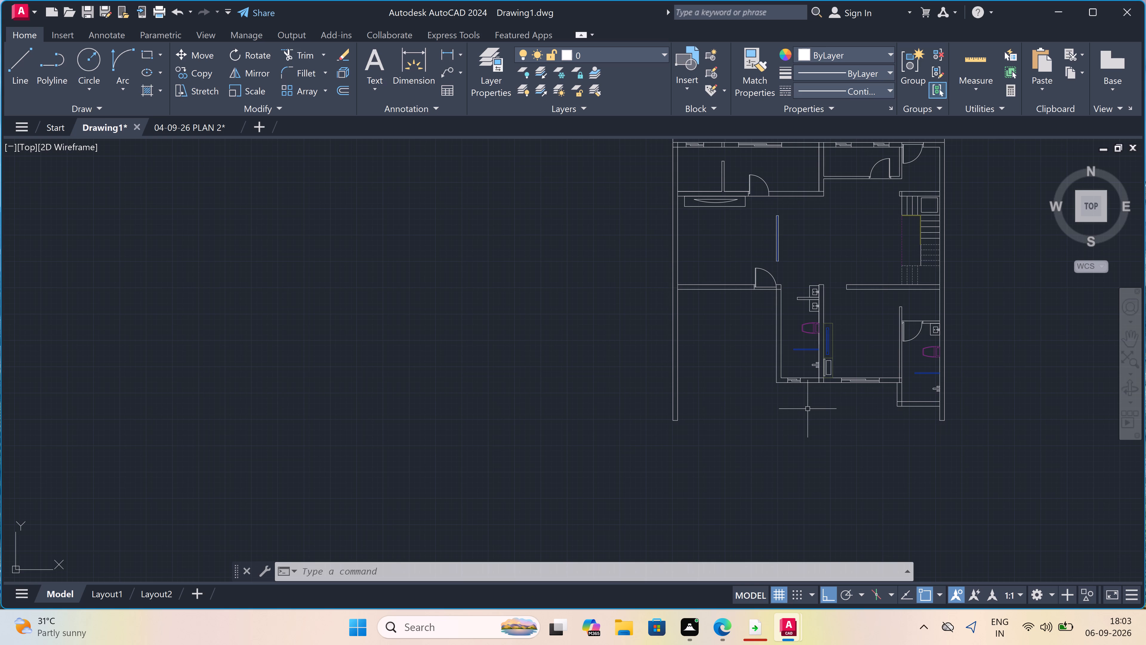
{"action": "scroll", "coordinate": [899, 313], "scroll_direction": "up", "scroll_amount": 2}
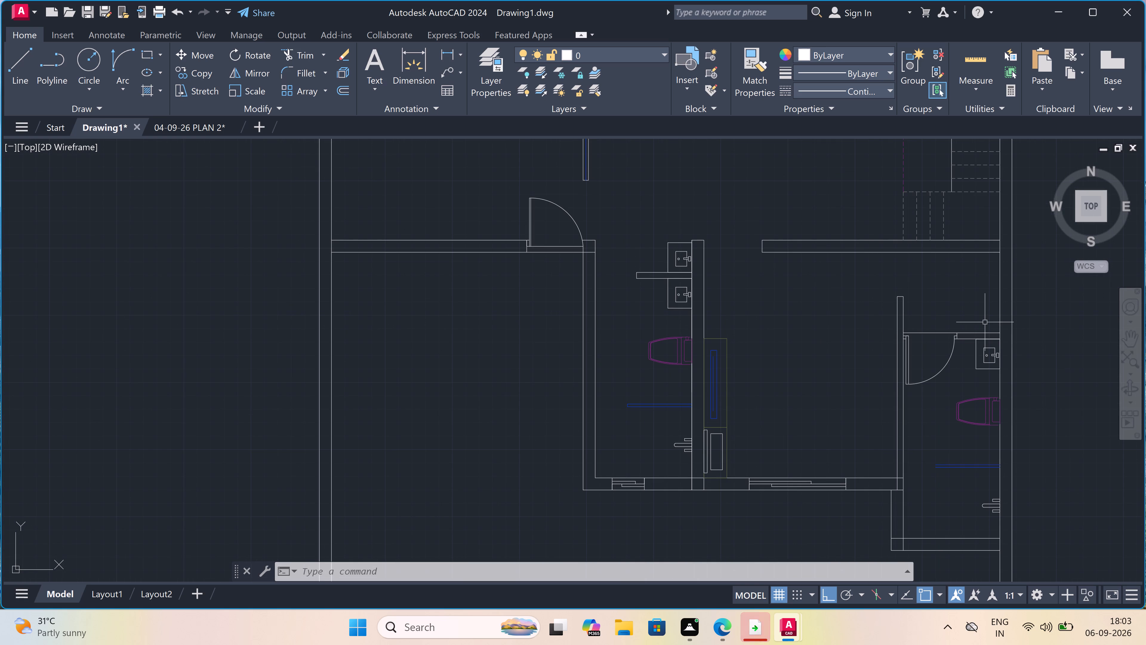
{"action": "scroll", "coordinate": [985, 322], "scroll_direction": "down", "scroll_amount": 1}
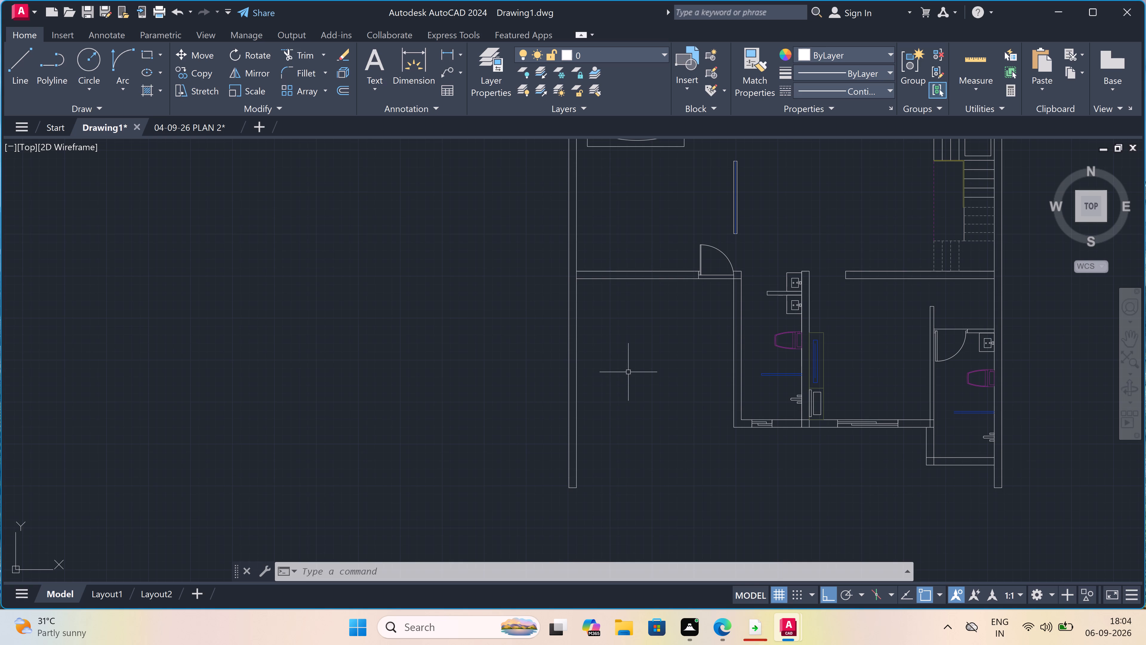
{"action": "scroll", "coordinate": [628, 372], "scroll_direction": "down", "scroll_amount": 2}
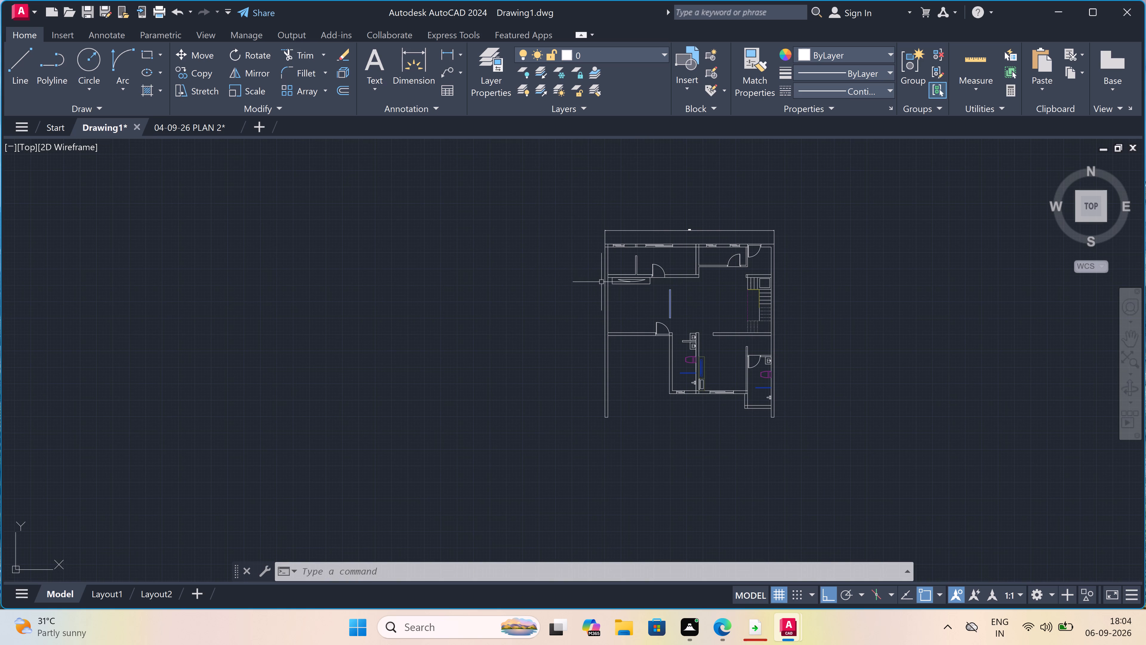
{"action": "scroll", "coordinate": [629, 258], "scroll_direction": "up", "scroll_amount": 3}
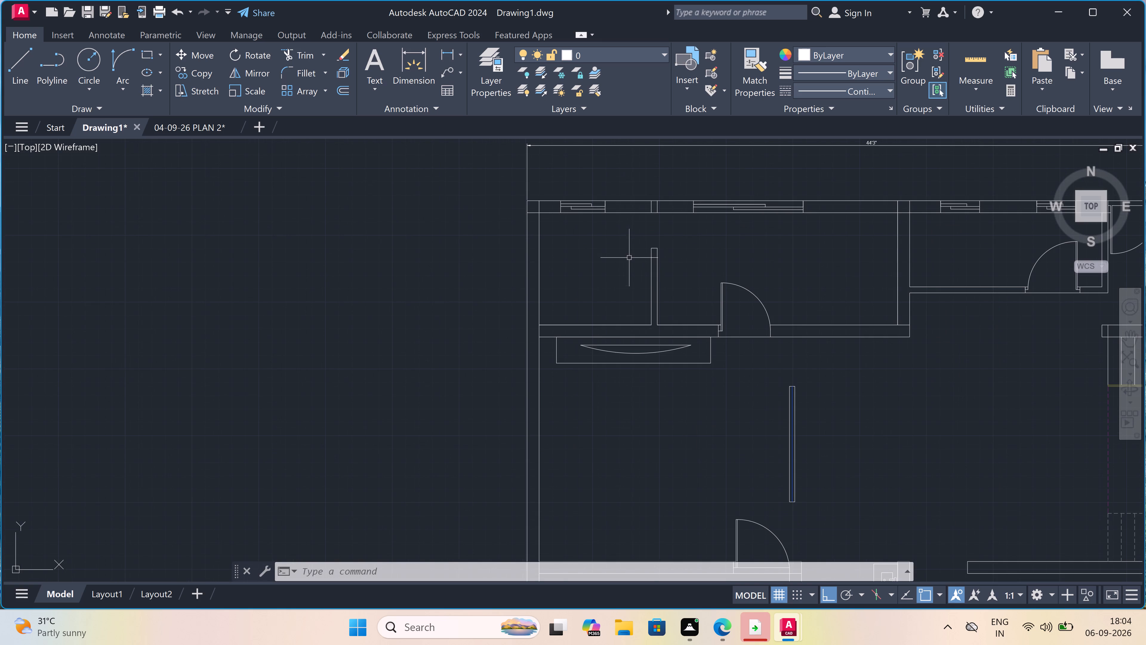
{"action": "scroll", "coordinate": [690, 238], "scroll_direction": "up", "scroll_amount": 2}
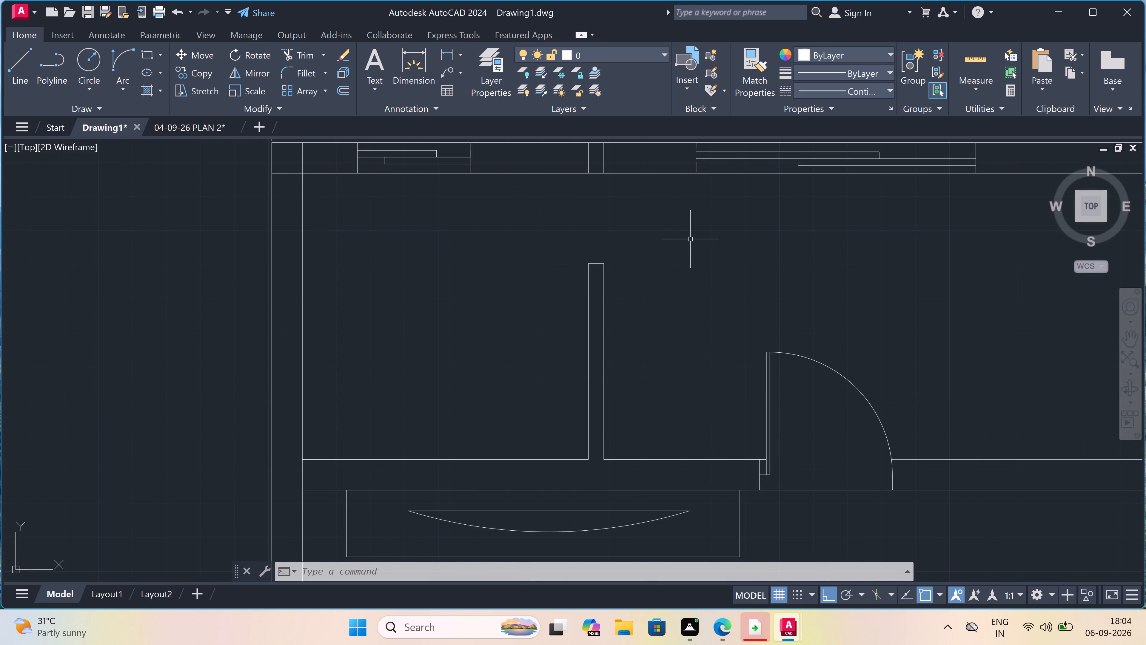
{"action": "scroll", "coordinate": [690, 239], "scroll_direction": "down", "scroll_amount": 7}
{"action": "scroll", "coordinate": [690, 239], "scroll_direction": "up", "scroll_amount": 1}
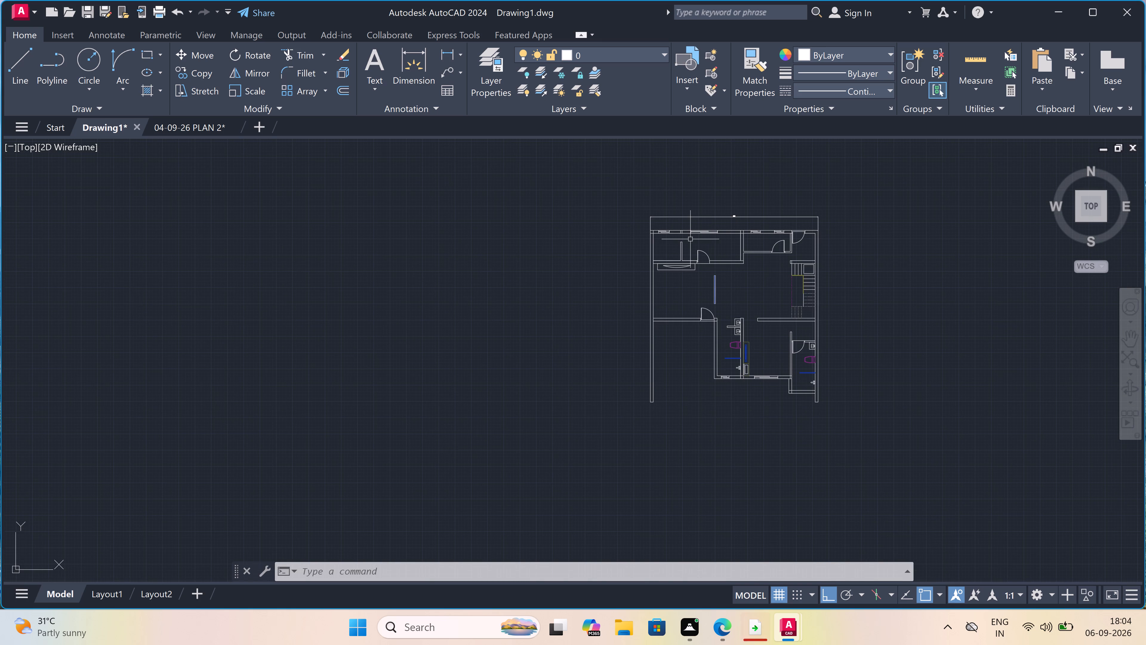
{"action": "scroll", "coordinate": [690, 239], "scroll_direction": "up", "scroll_amount": 1}
{"action": "scroll", "coordinate": [690, 239], "scroll_direction": "down", "scroll_amount": 1}
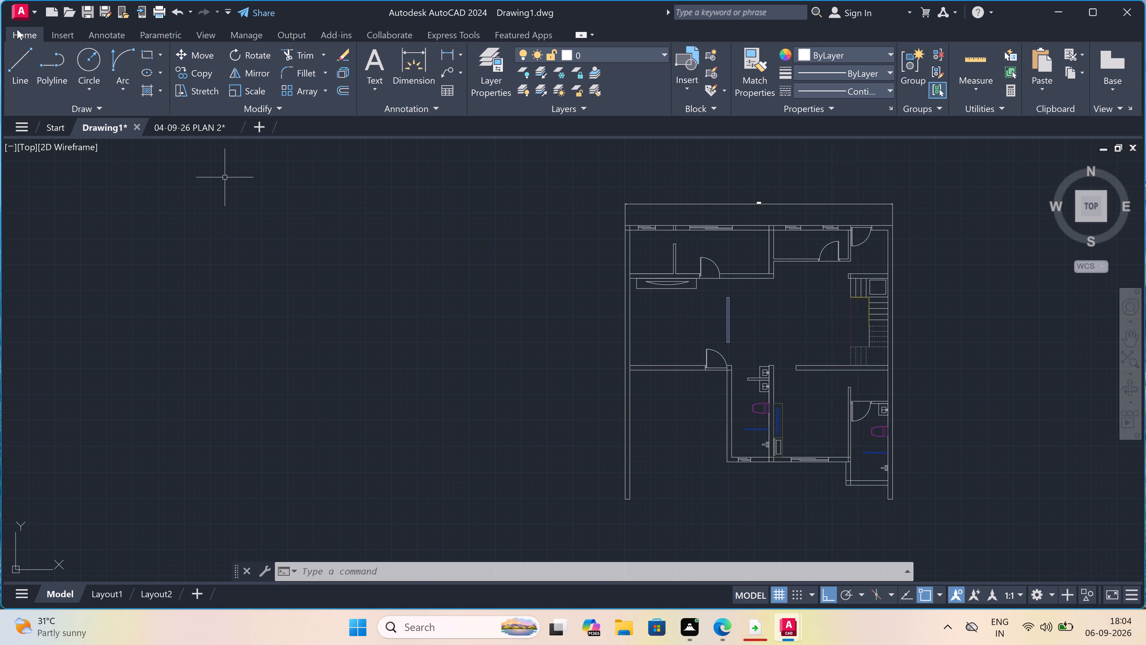
Save the drawing as "06-09-26 plan 2" in the 2026-36 folder, in AutoCAD 2018 Drawing format.
{"action": "double_click", "coordinate": [17, 14]}
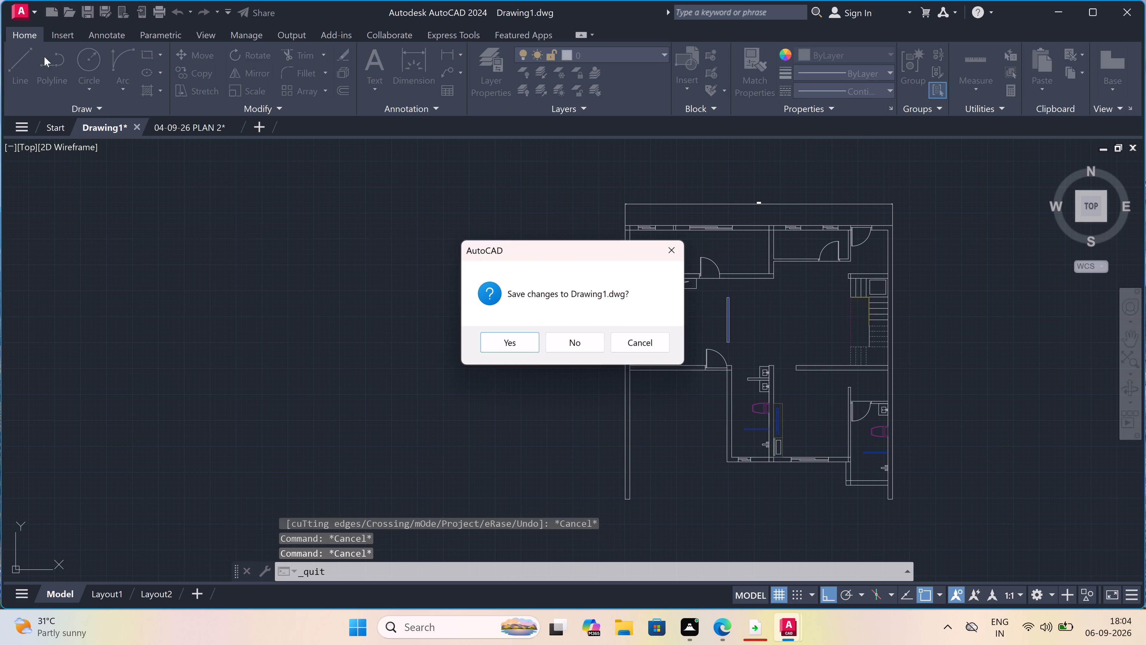
{"action": "left_click", "coordinate": [676, 248]}
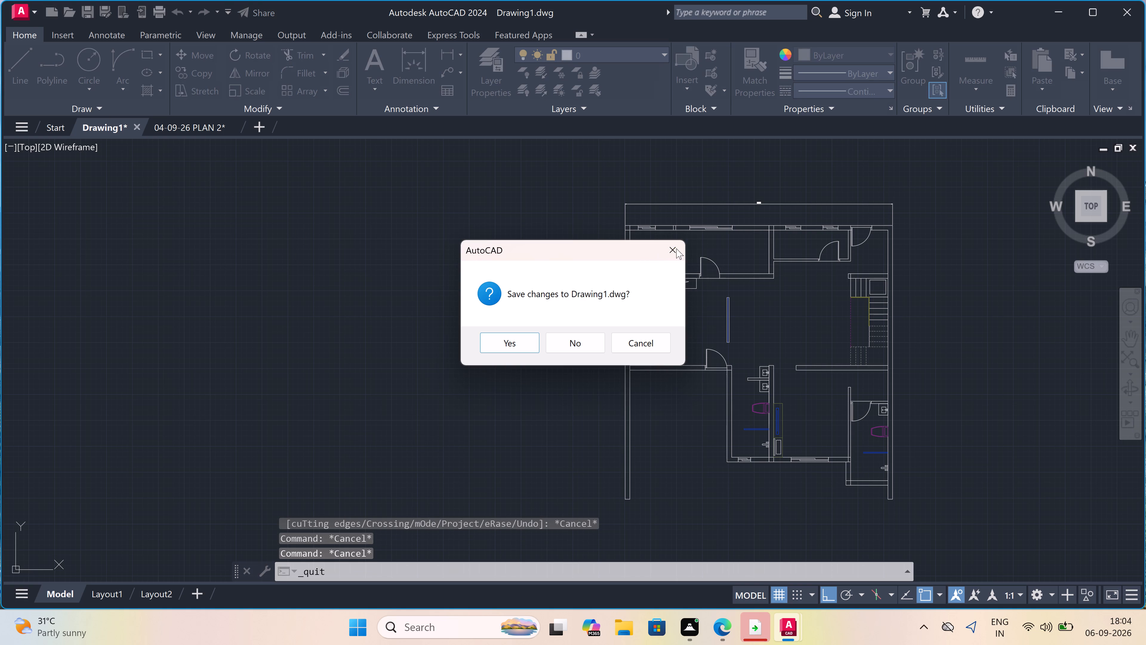
{"action": "left_click", "coordinate": [19, 7]}
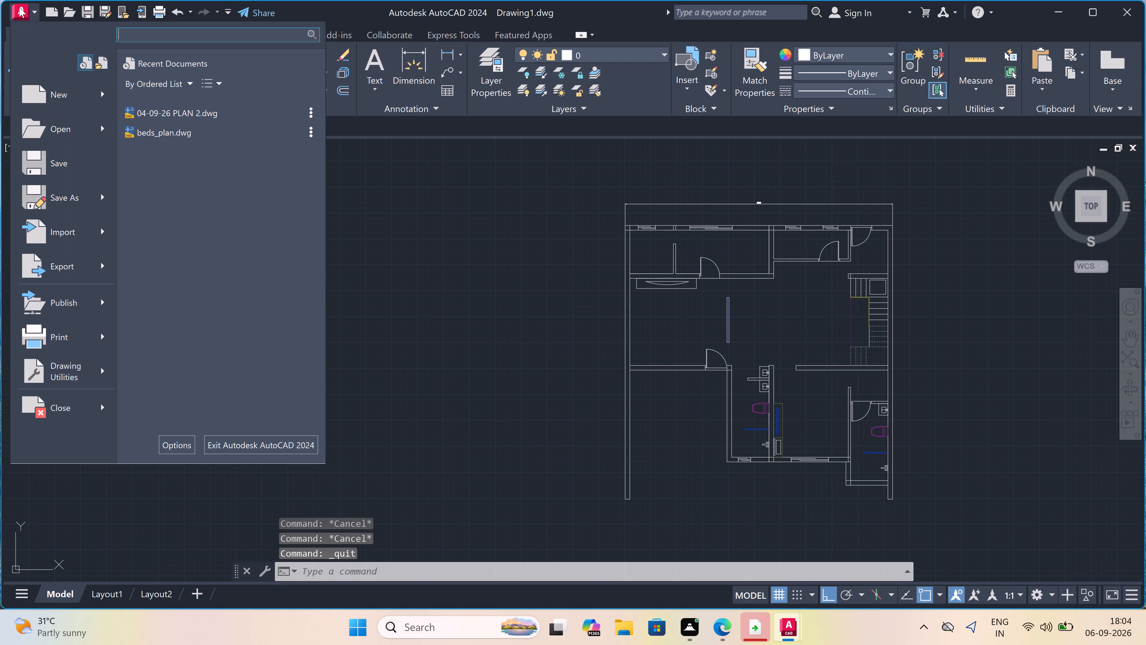
{"action": "left_click", "coordinate": [79, 198]}
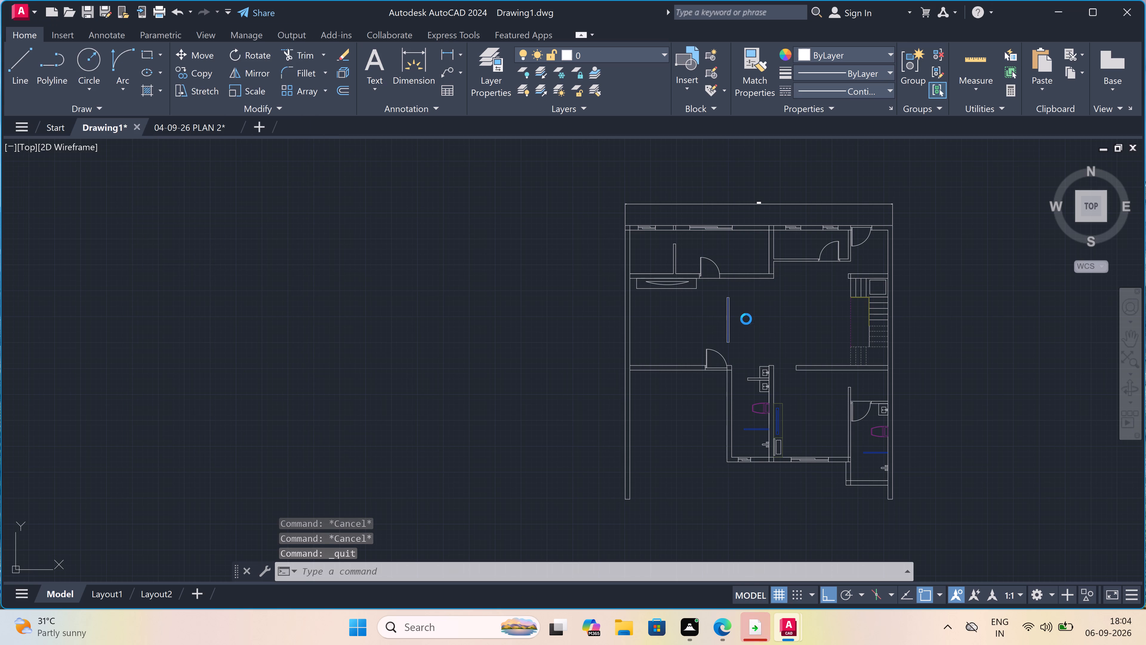
{"action": "key", "text": "BackSpace"}
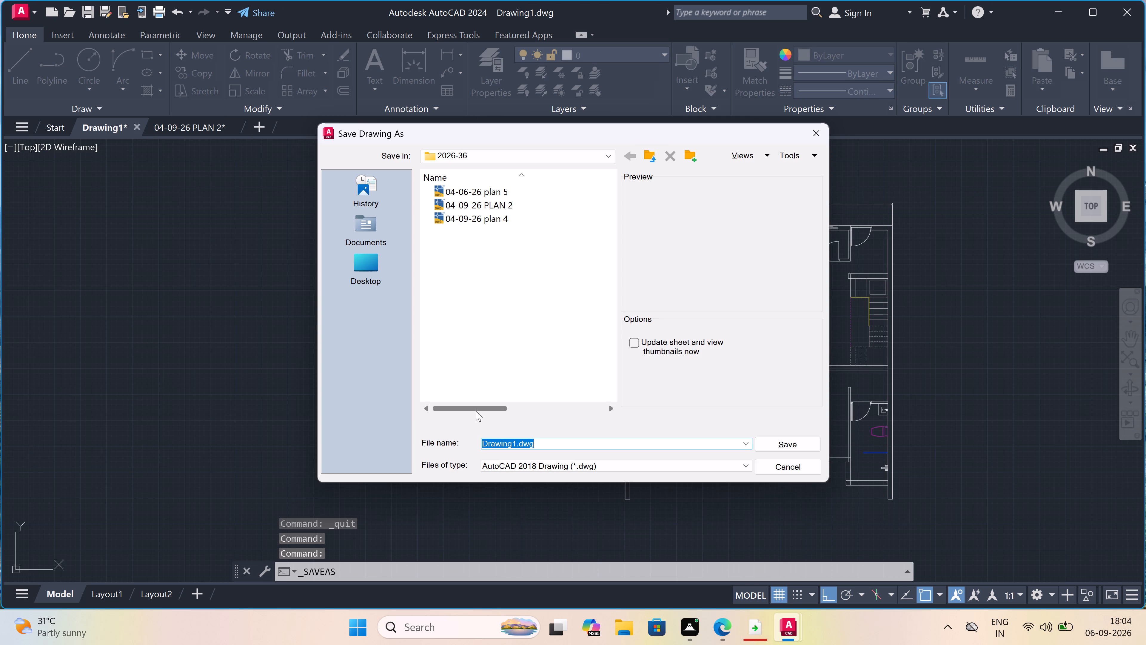
{"action": "key", "text": "0"}
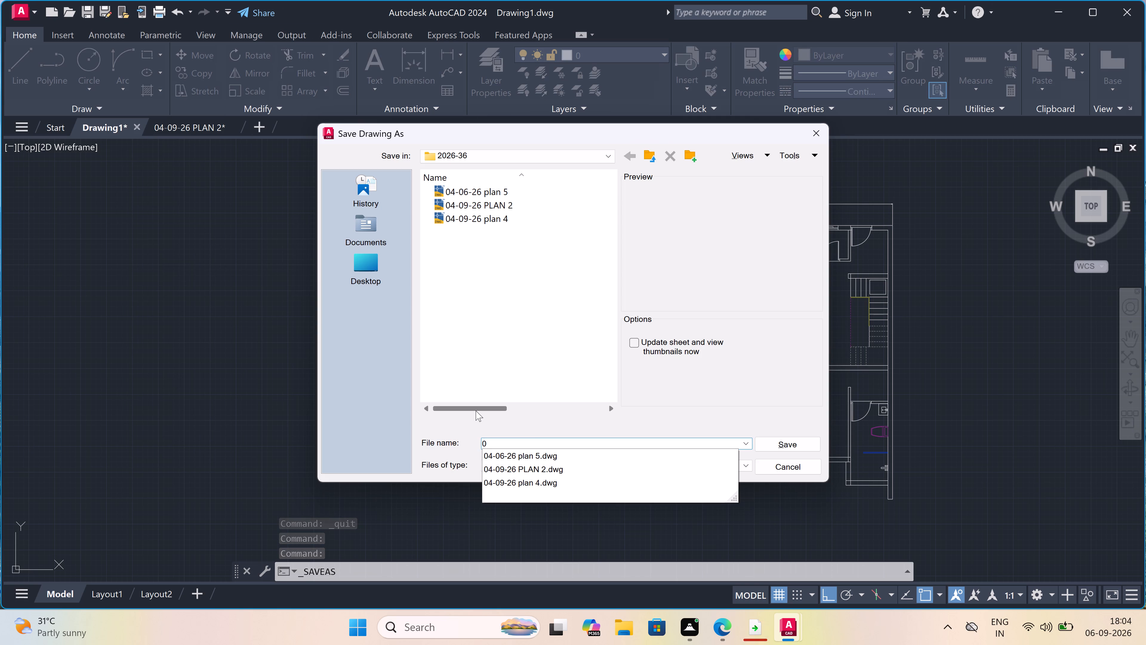
{"action": "key", "text": "6"}
{"action": "type", "text": "-0"}
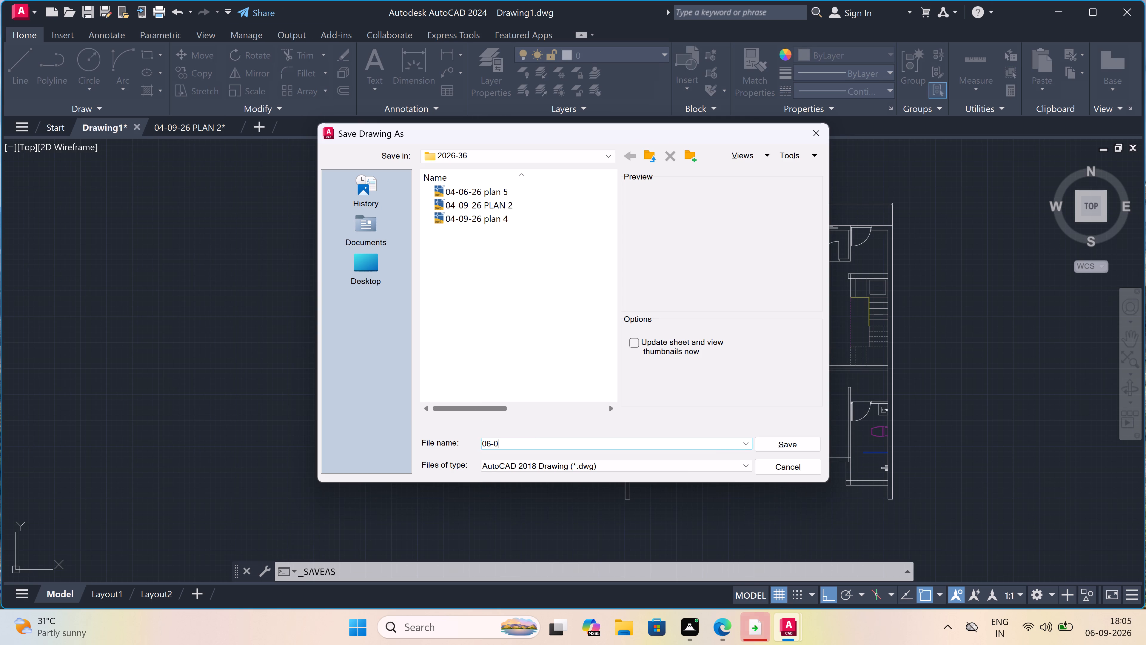
{"action": "type", "text": "9-"}
{"action": "key", "text": "2"}
{"action": "key", "text": "6"}
{"action": "key", "text": "space"}
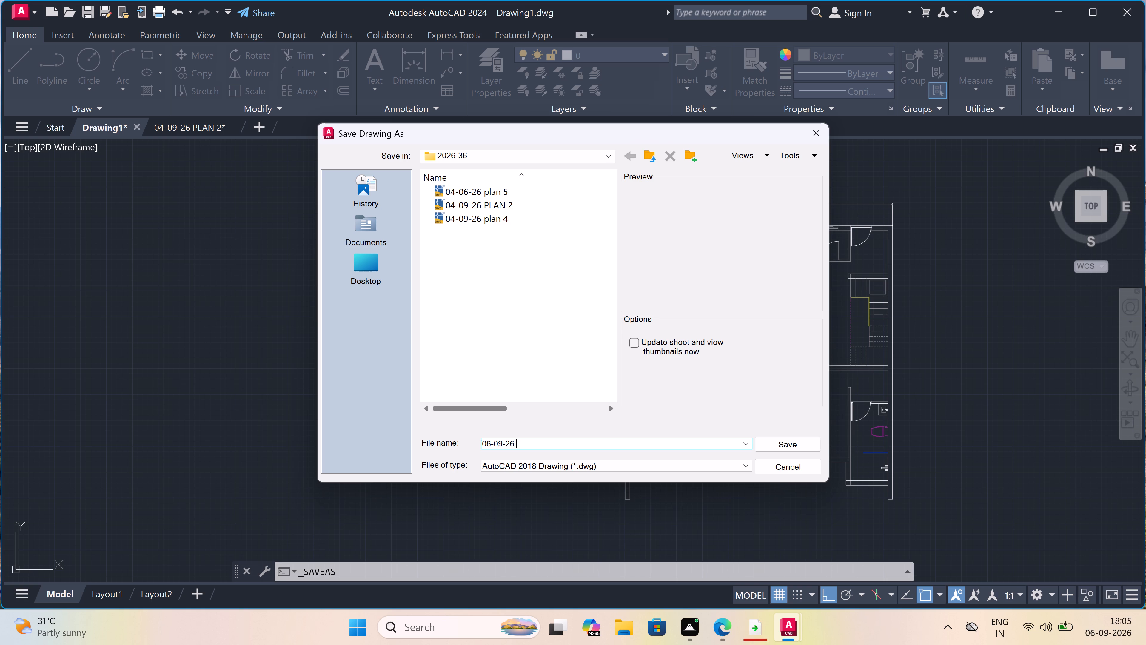
{"action": "type", "text": "pl"}
{"action": "type", "text": "an 2"}
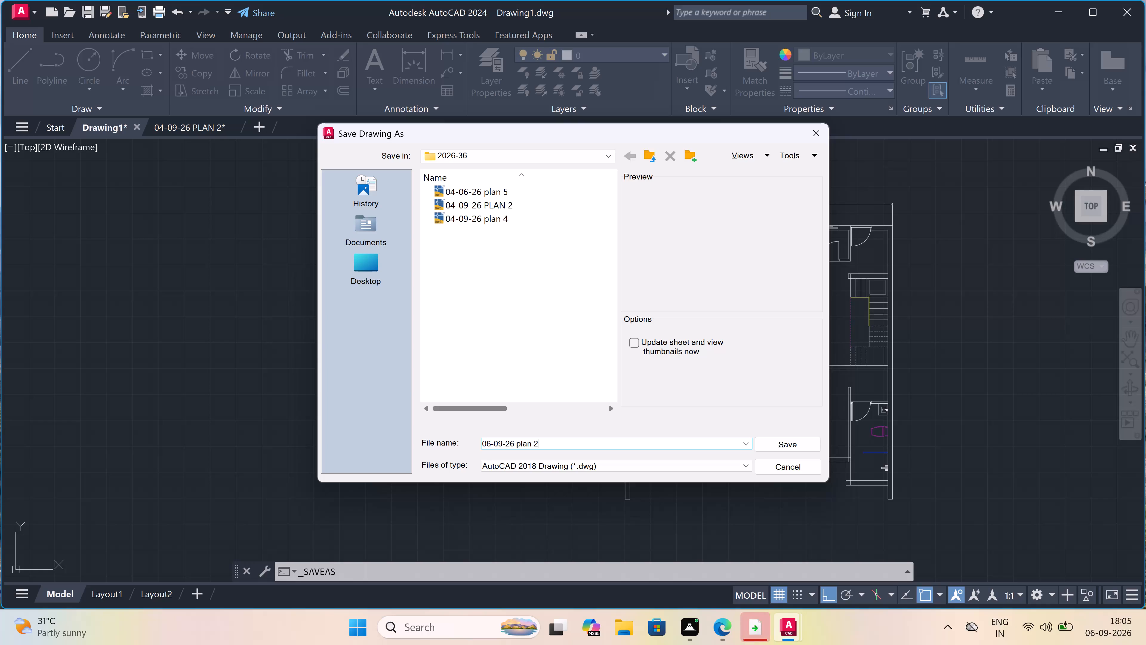
{"action": "left_click", "coordinate": [769, 439]}
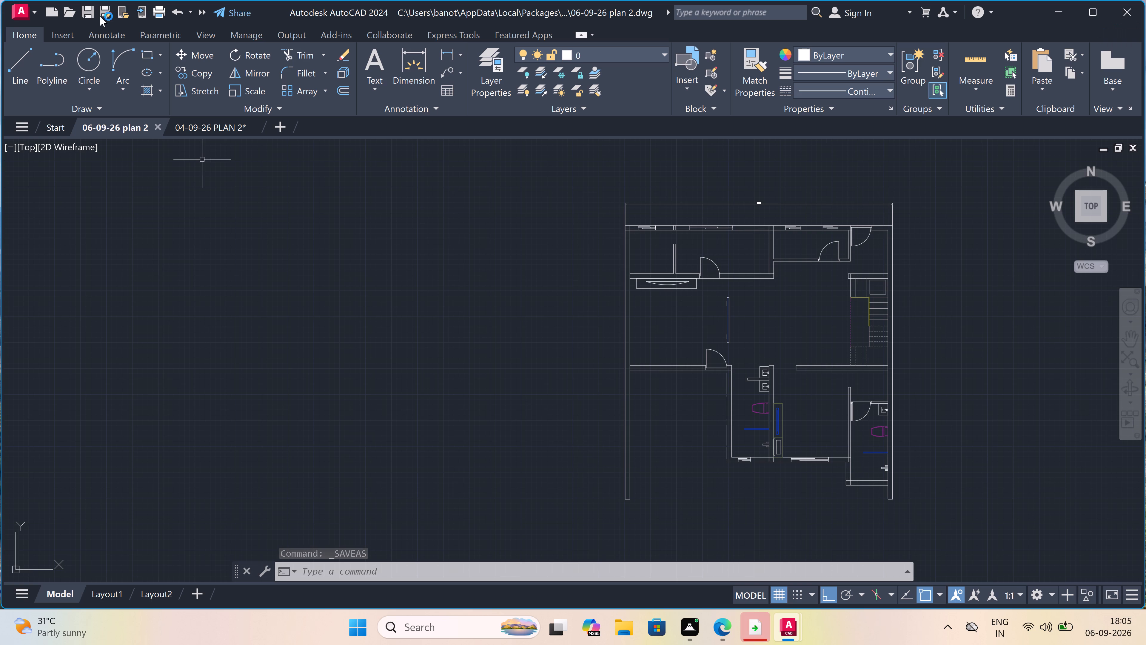
Exit the program, discarding the changes to the 04-09-26 PLAN 2 drawing.
{"action": "triple_click", "coordinate": [16, 12]}
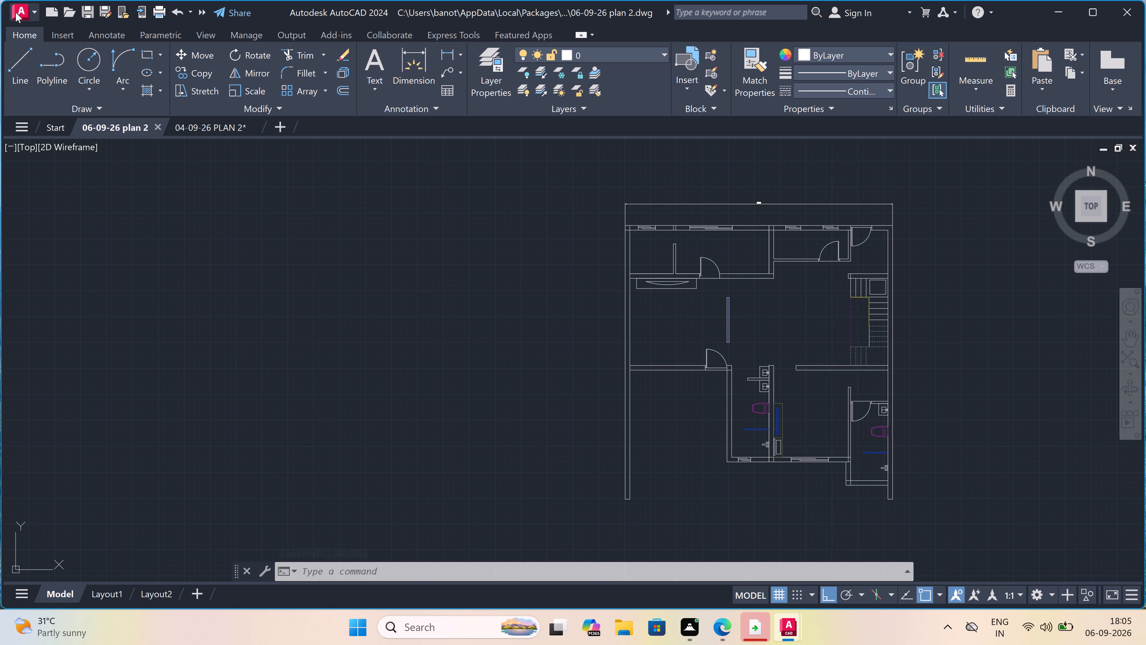
{"action": "left_click", "coordinate": [20, 8]}
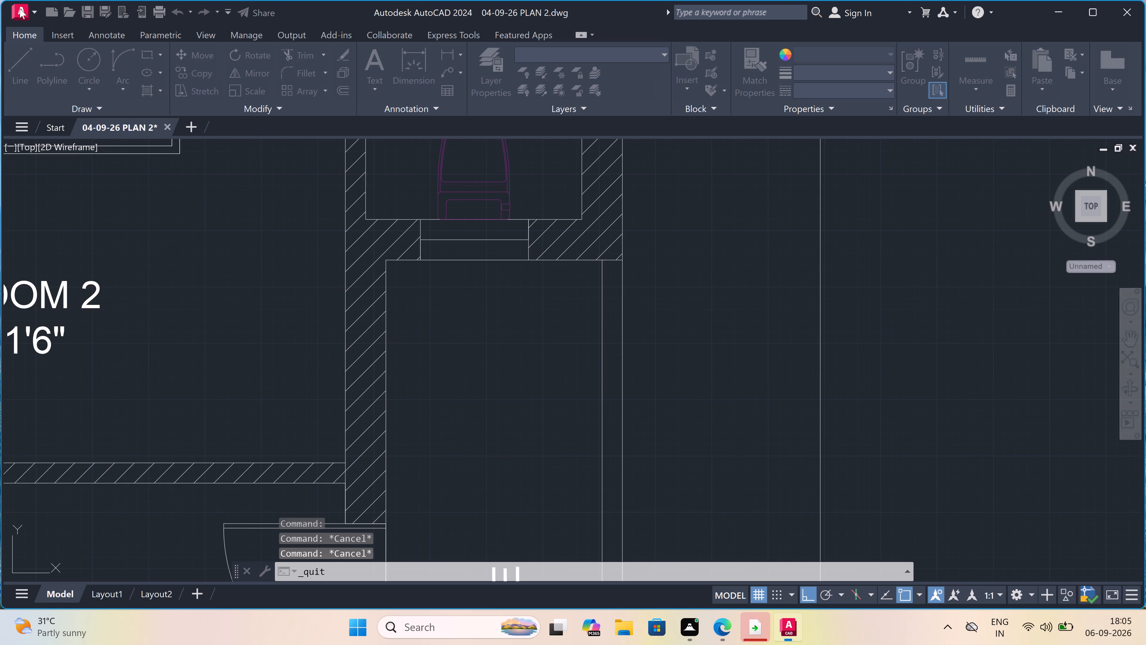
{"action": "left_click", "coordinate": [613, 350]}
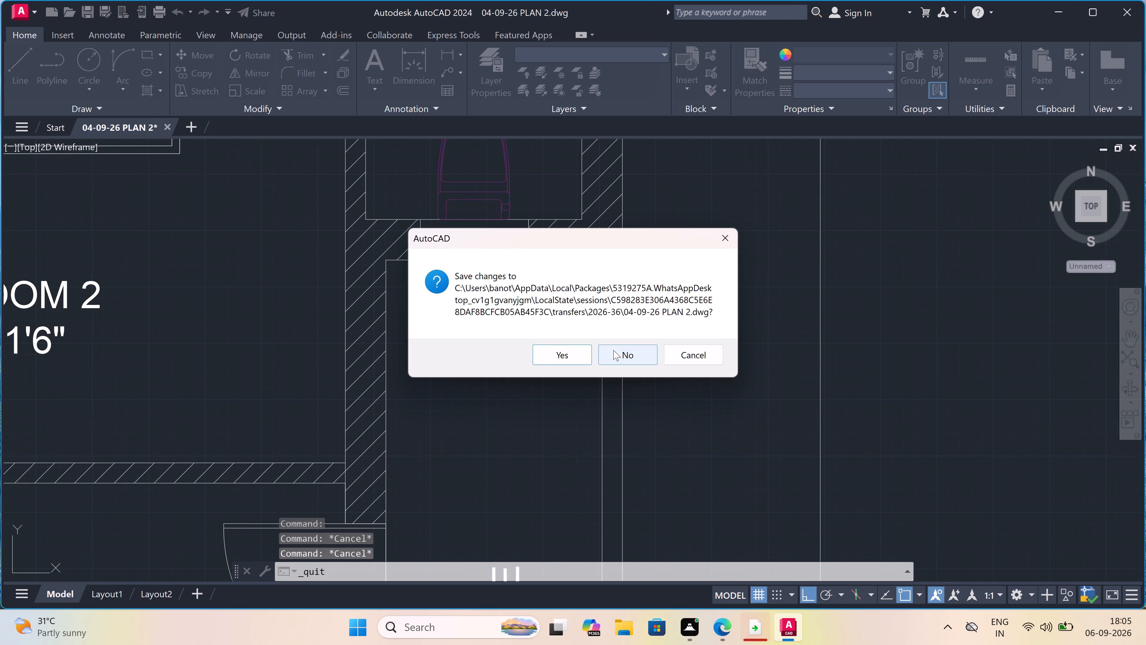
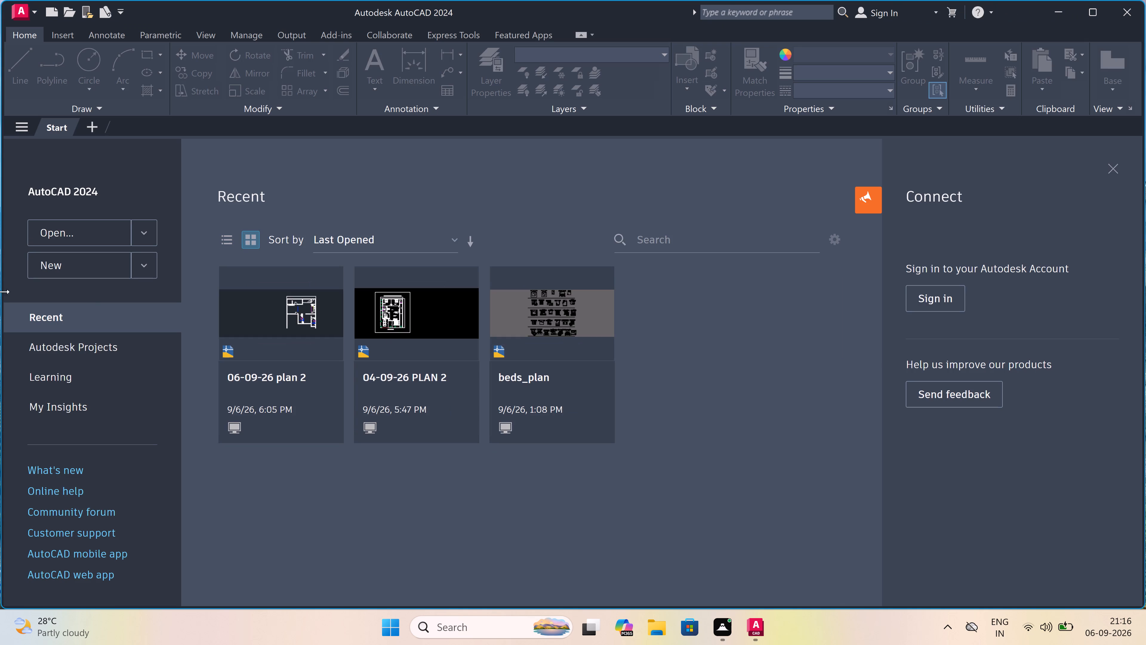
Open the recent drawing 06-09-26 plan 2.
{"action": "double_click", "coordinate": [274, 320]}
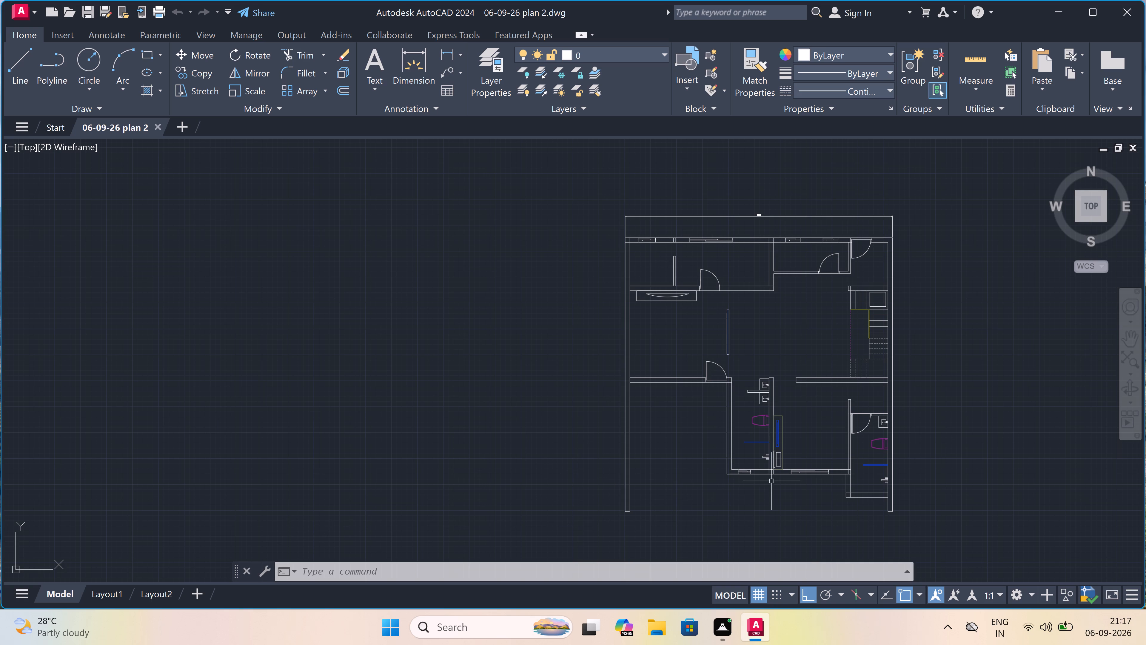
Examine the floor plan's rooms, walls, doors, staircase and bathroom fixtures.
{"action": "scroll", "coordinate": [876, 471], "scroll_direction": "up", "scroll_amount": 3}
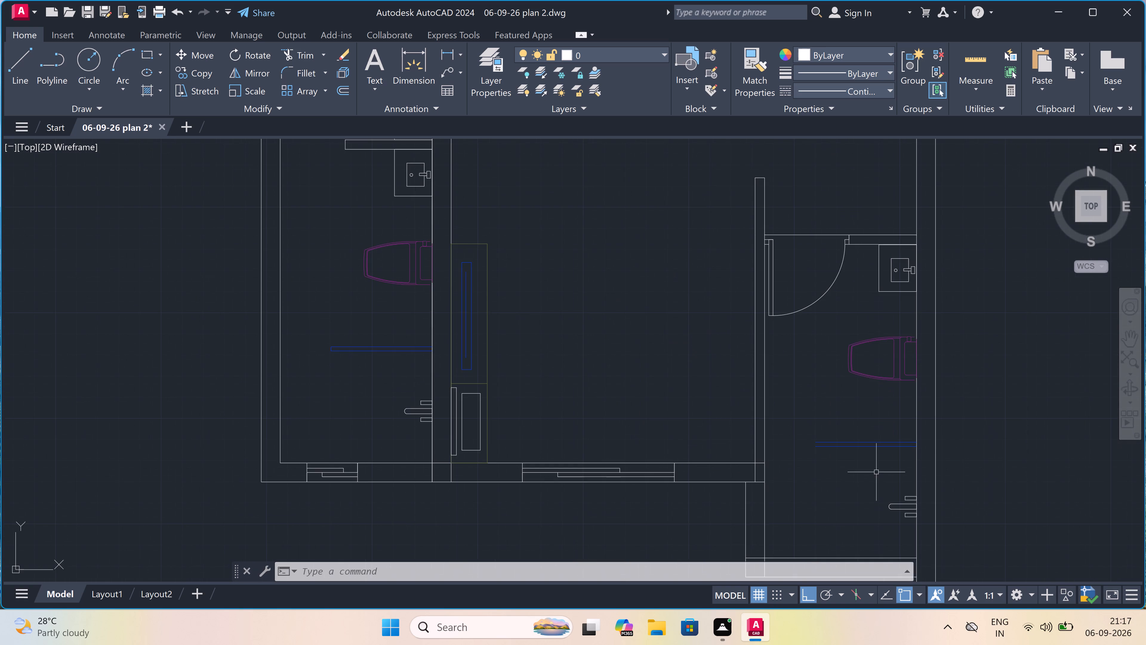
{"action": "scroll", "coordinate": [876, 472], "scroll_direction": "down", "scroll_amount": 3}
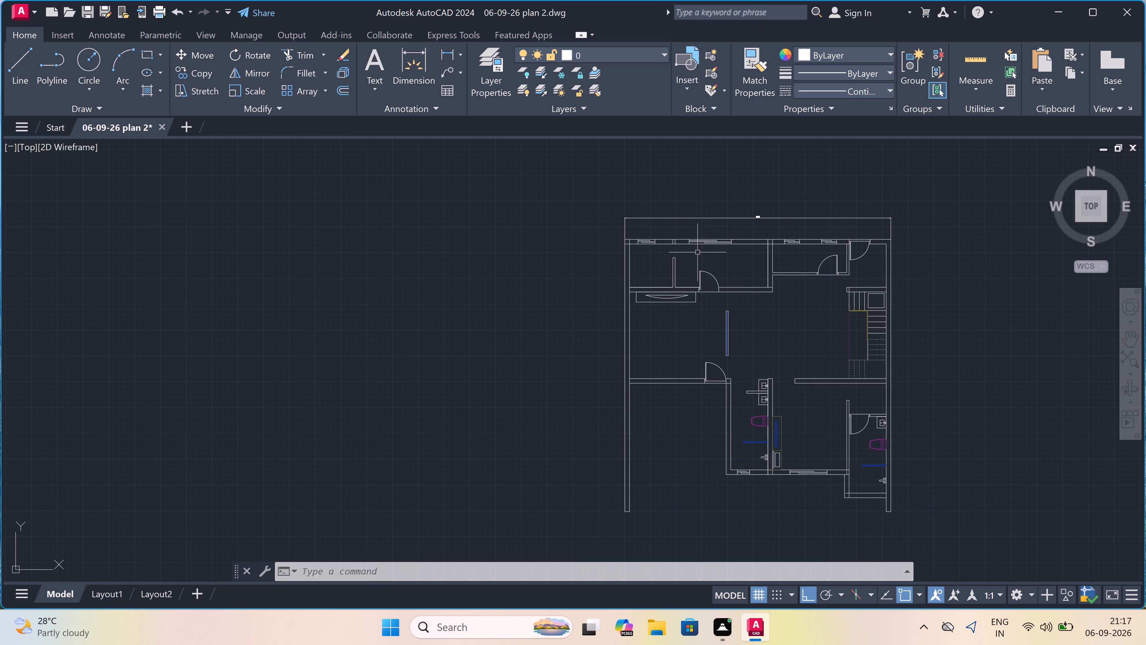
{"action": "scroll", "coordinate": [661, 288], "scroll_direction": "up", "scroll_amount": 3}
{"action": "scroll", "coordinate": [661, 287], "scroll_direction": "down", "scroll_amount": 1}
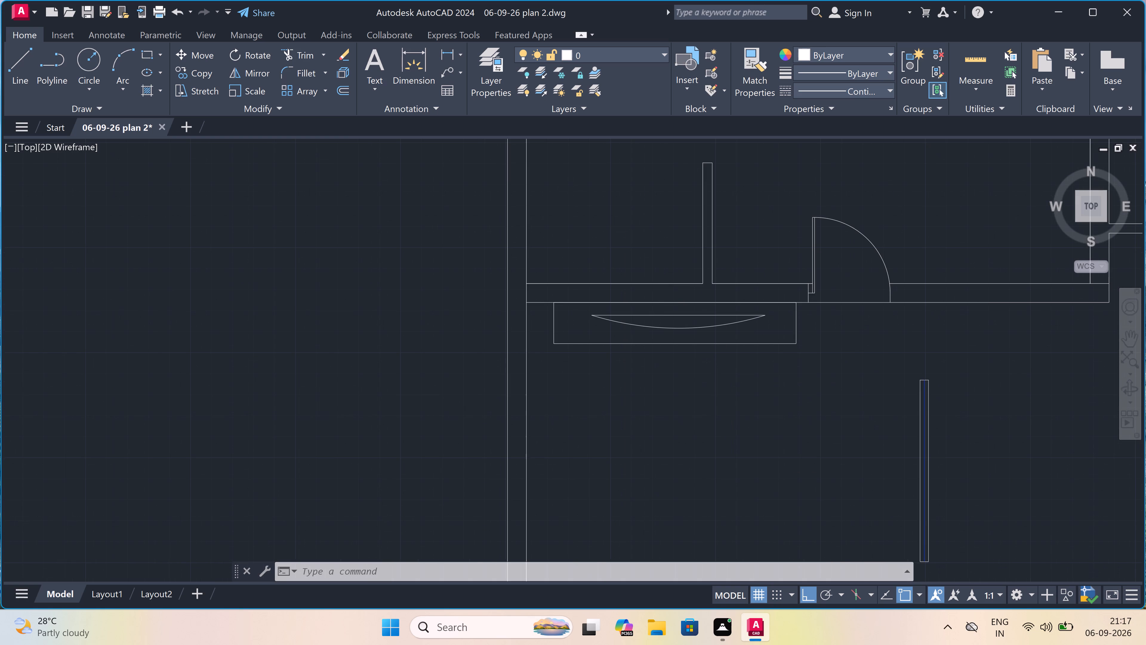
{"action": "scroll", "coordinate": [661, 287], "scroll_direction": "down", "scroll_amount": 1}
{"action": "scroll", "coordinate": [694, 449], "scroll_direction": "up", "scroll_amount": 3}
{"action": "scroll", "coordinate": [693, 449], "scroll_direction": "down", "scroll_amount": 3}
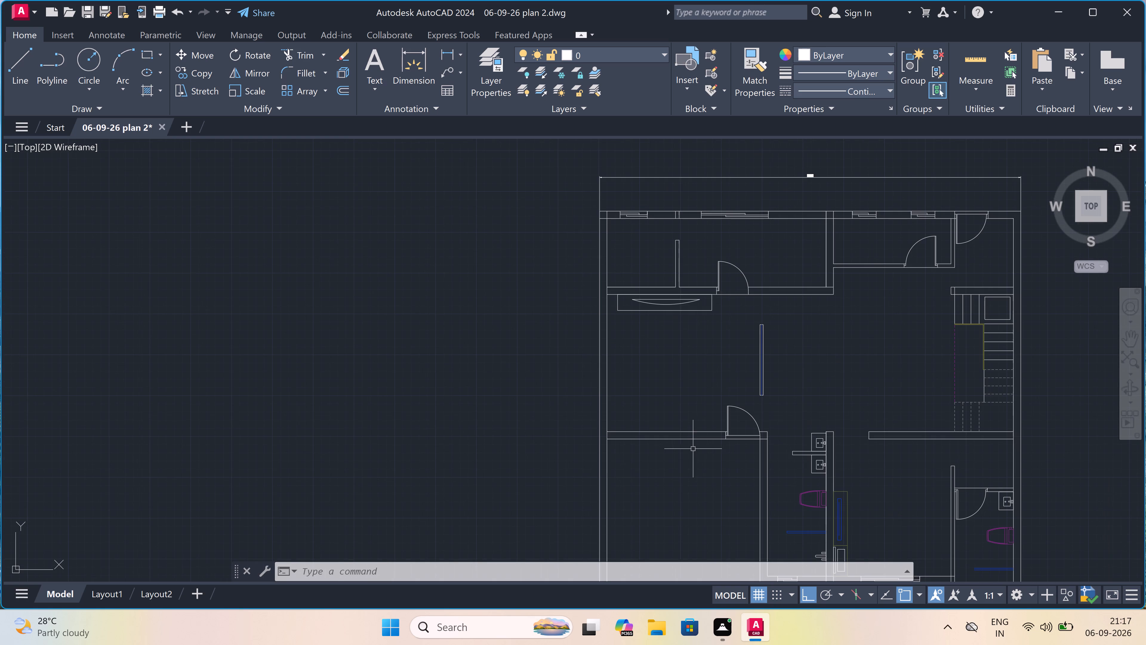
{"action": "scroll", "coordinate": [657, 392], "scroll_direction": "up", "scroll_amount": 1}
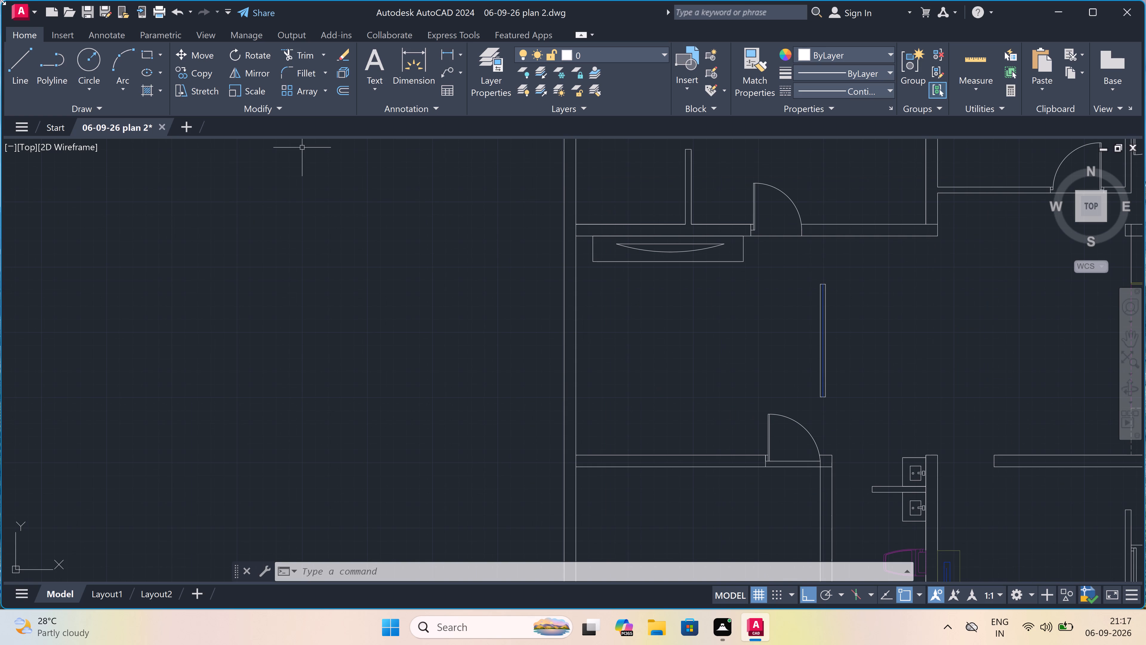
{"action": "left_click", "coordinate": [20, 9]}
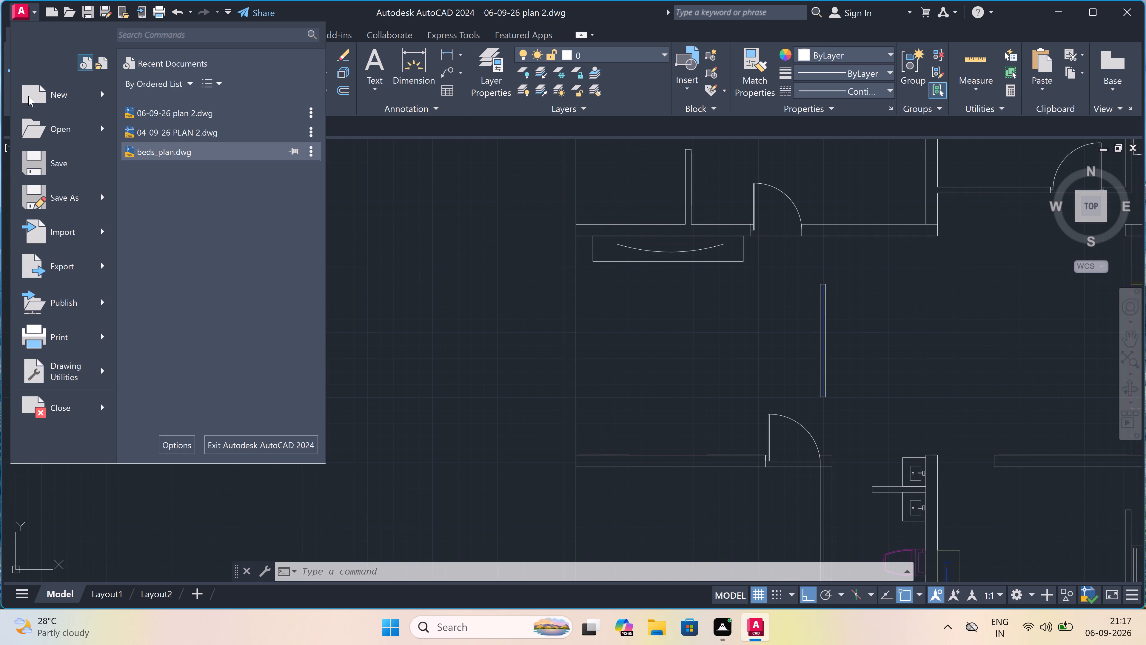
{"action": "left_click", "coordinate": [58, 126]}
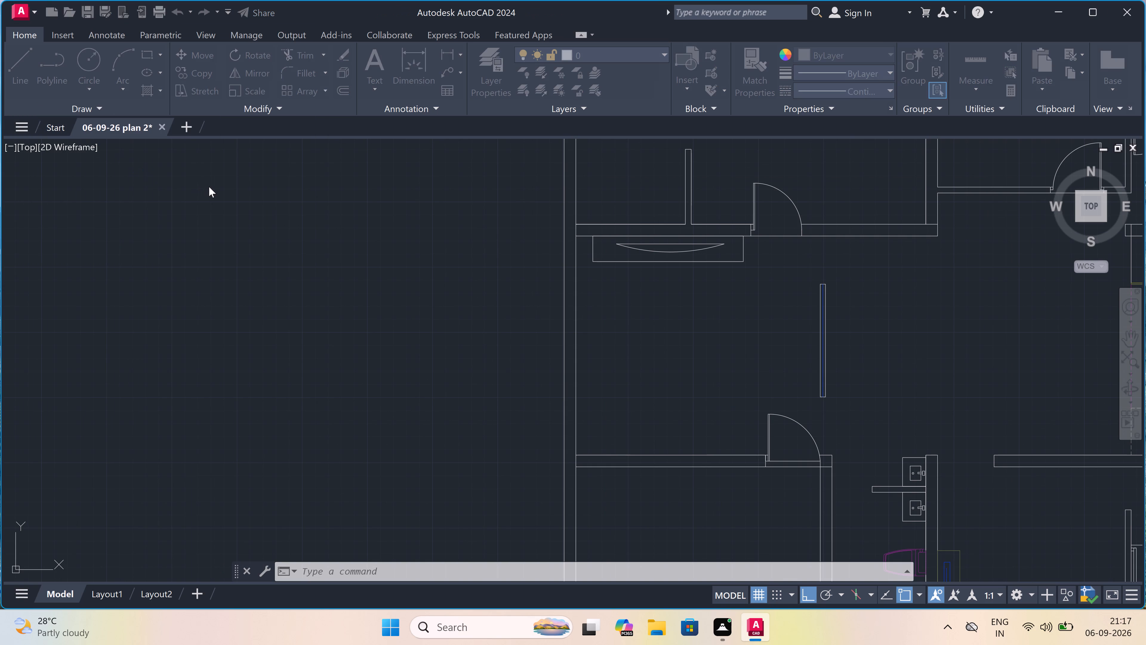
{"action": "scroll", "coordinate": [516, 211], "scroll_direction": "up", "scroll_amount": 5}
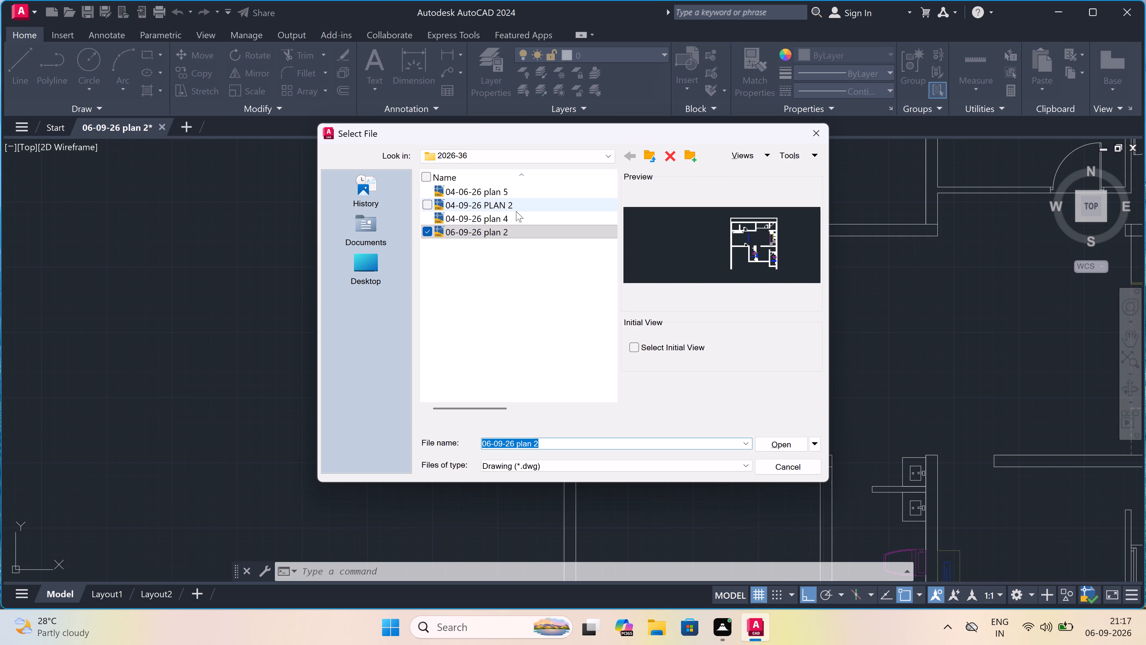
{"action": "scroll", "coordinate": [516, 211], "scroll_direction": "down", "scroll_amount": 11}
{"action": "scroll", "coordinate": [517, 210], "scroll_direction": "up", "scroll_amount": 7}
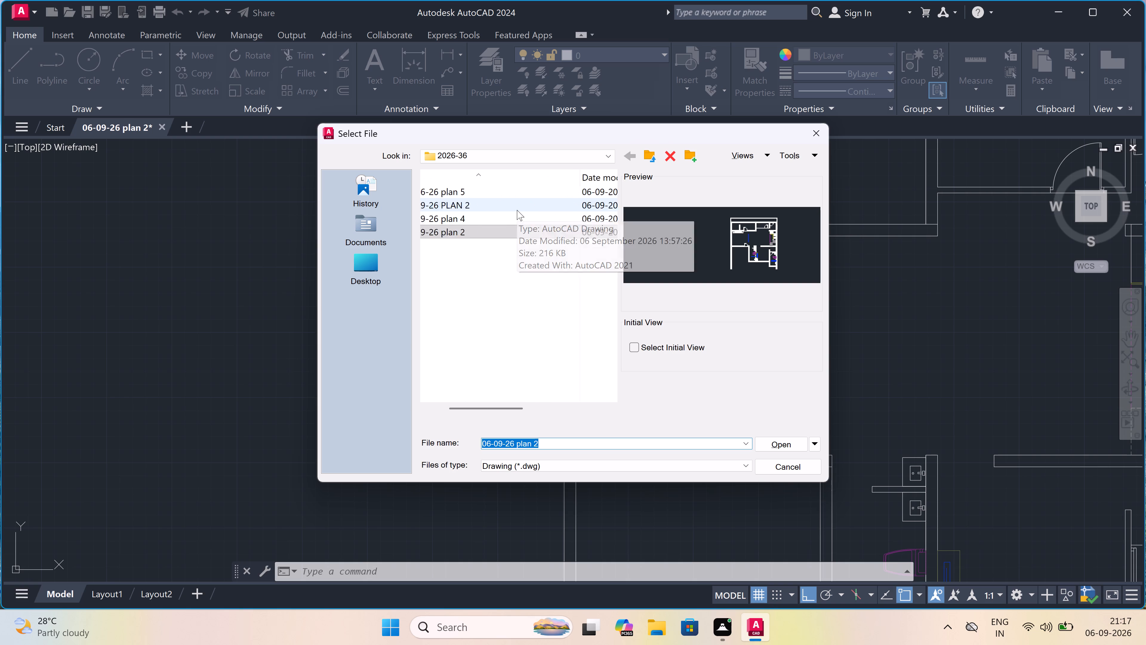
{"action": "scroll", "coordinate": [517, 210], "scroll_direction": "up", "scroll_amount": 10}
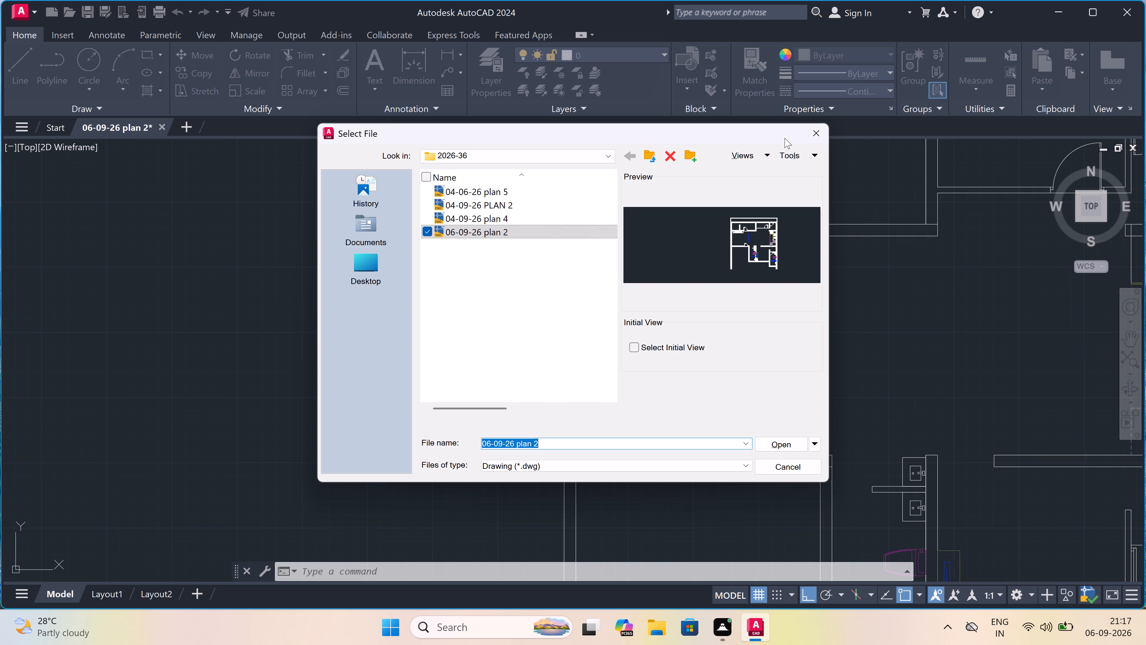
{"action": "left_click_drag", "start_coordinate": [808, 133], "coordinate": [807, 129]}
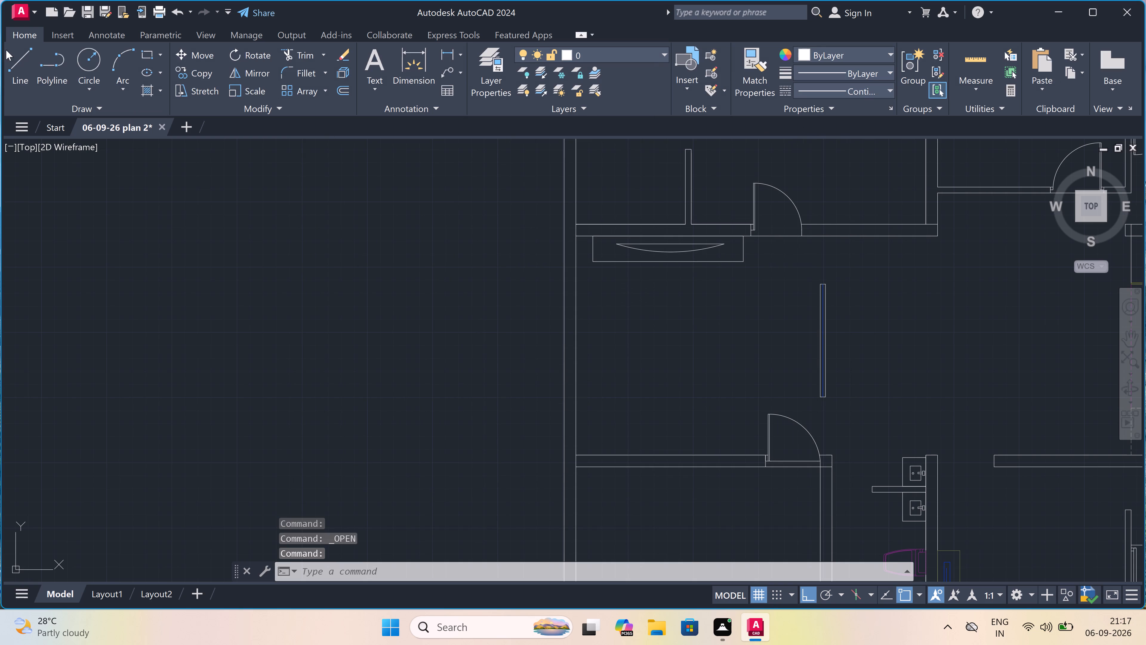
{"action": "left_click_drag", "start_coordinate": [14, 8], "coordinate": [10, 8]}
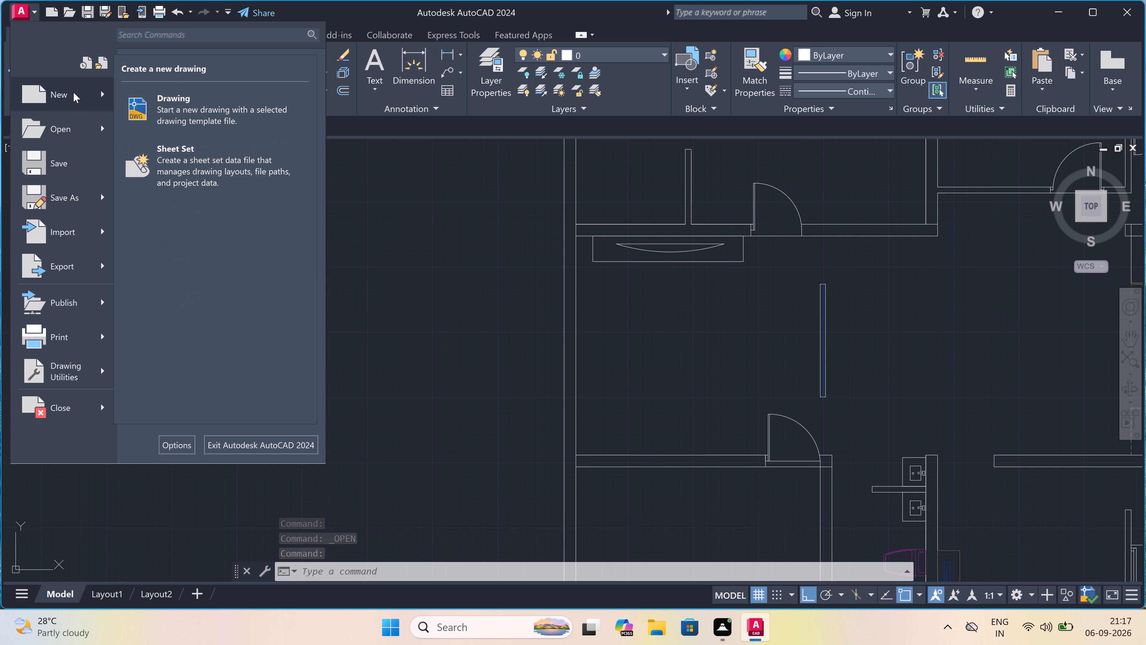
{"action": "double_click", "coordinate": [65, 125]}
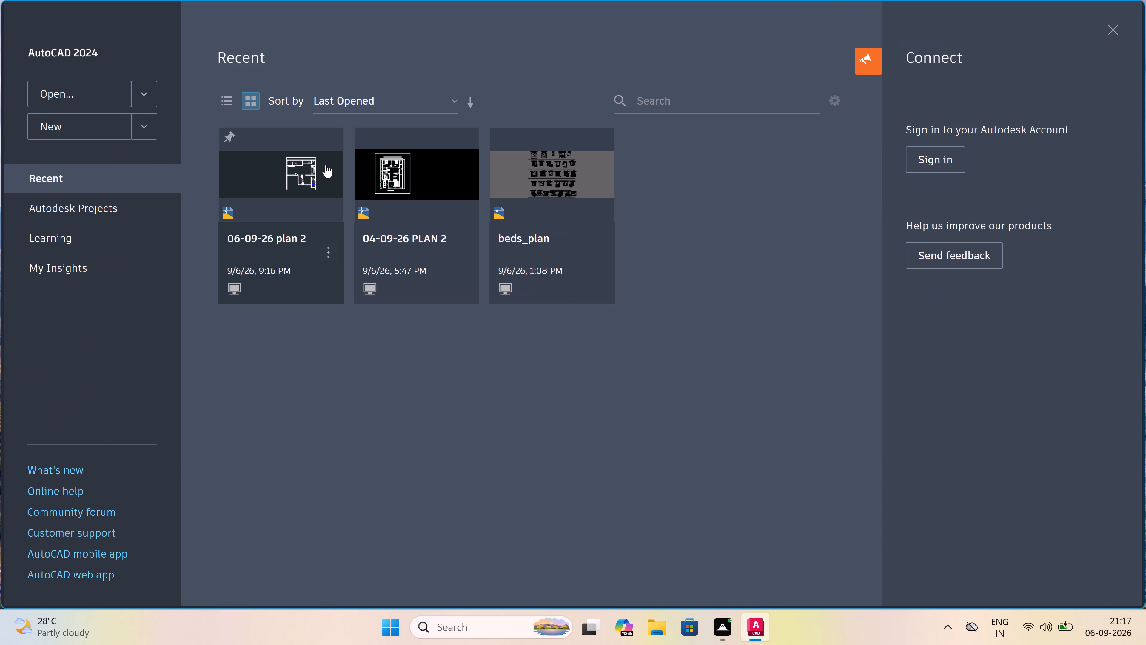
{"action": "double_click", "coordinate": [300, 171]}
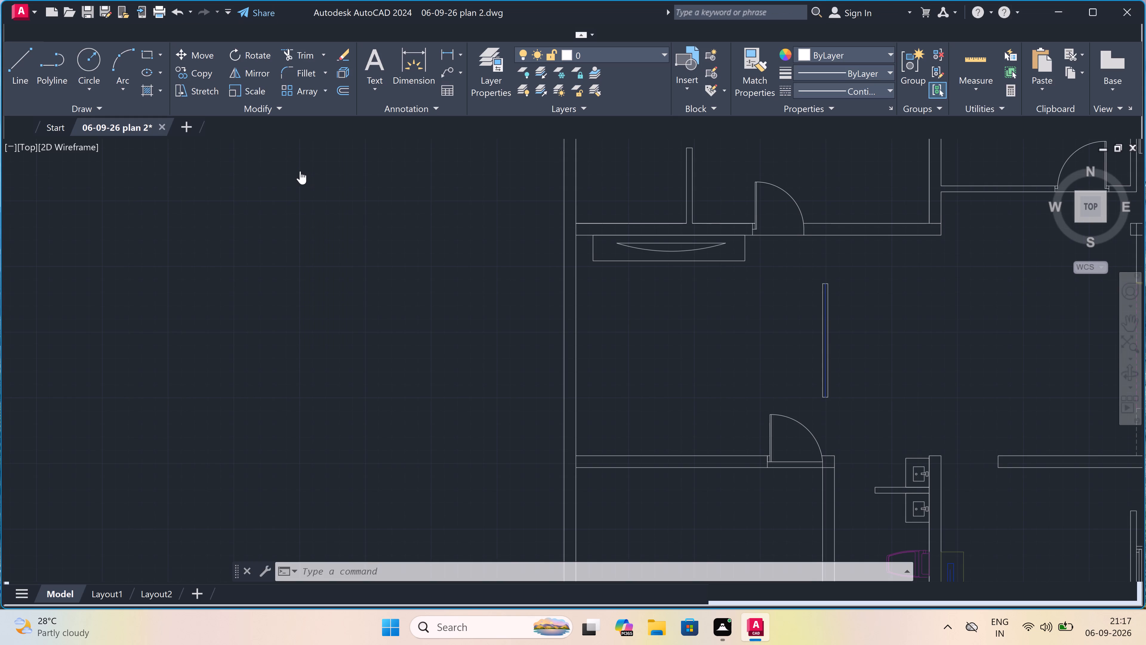
Open the drawing 04-09-26 PLAN 2 from the 2026-36 folder.
{"action": "left_click", "coordinate": [16, 14]}
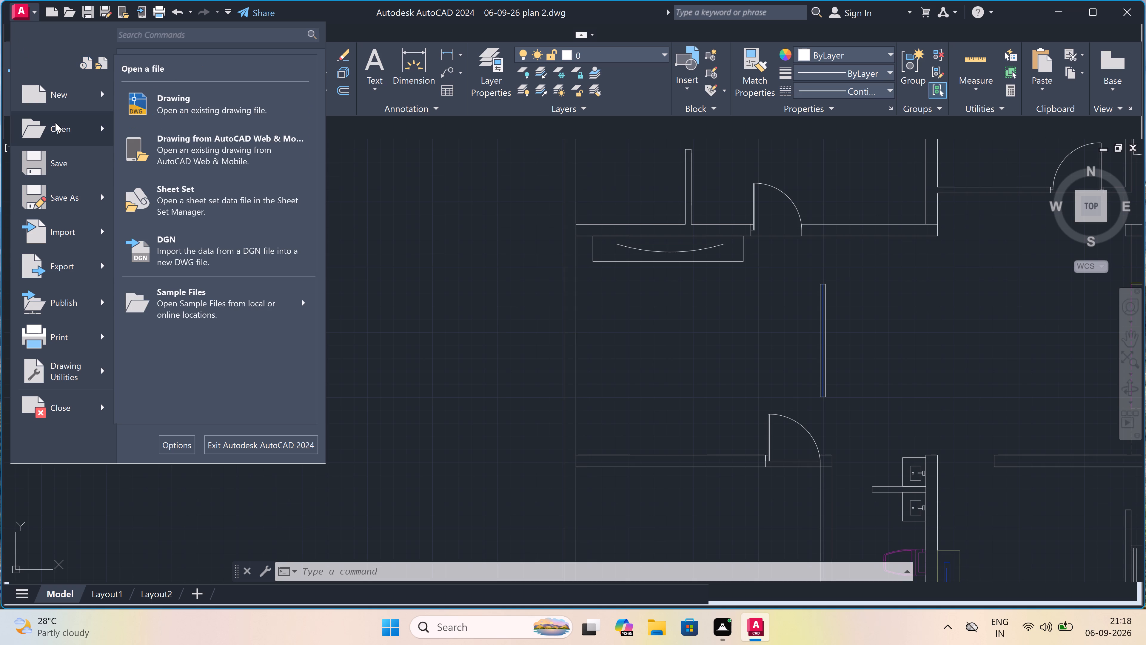
{"action": "left_click", "coordinate": [56, 128]}
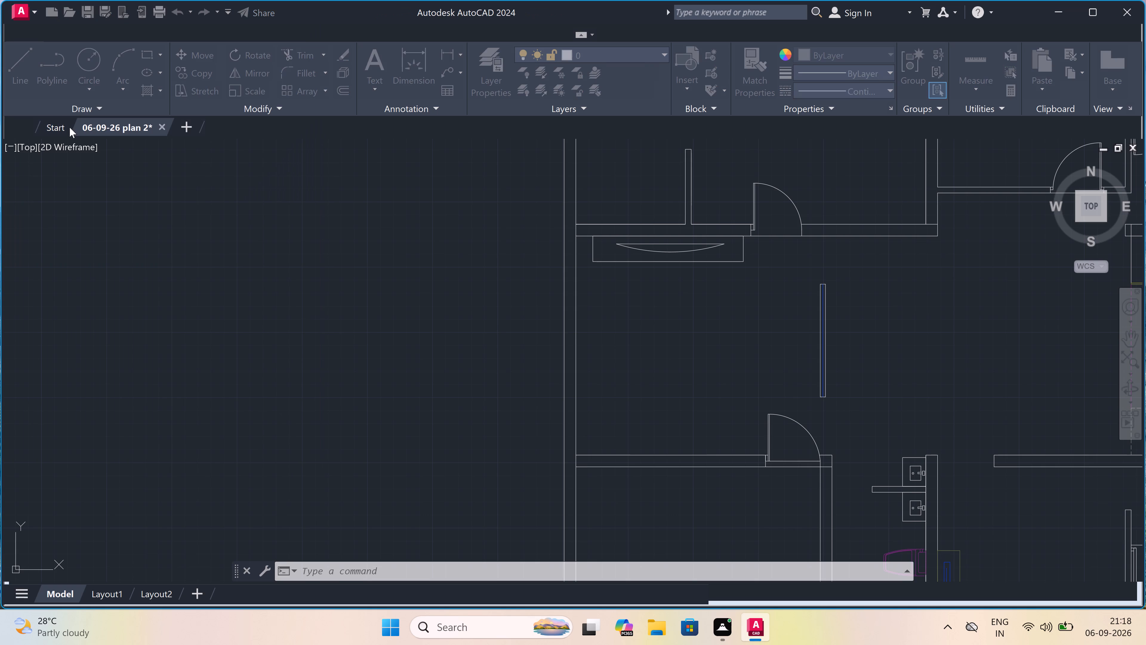
{"action": "scroll", "coordinate": [470, 199], "scroll_direction": "up", "scroll_amount": 3}
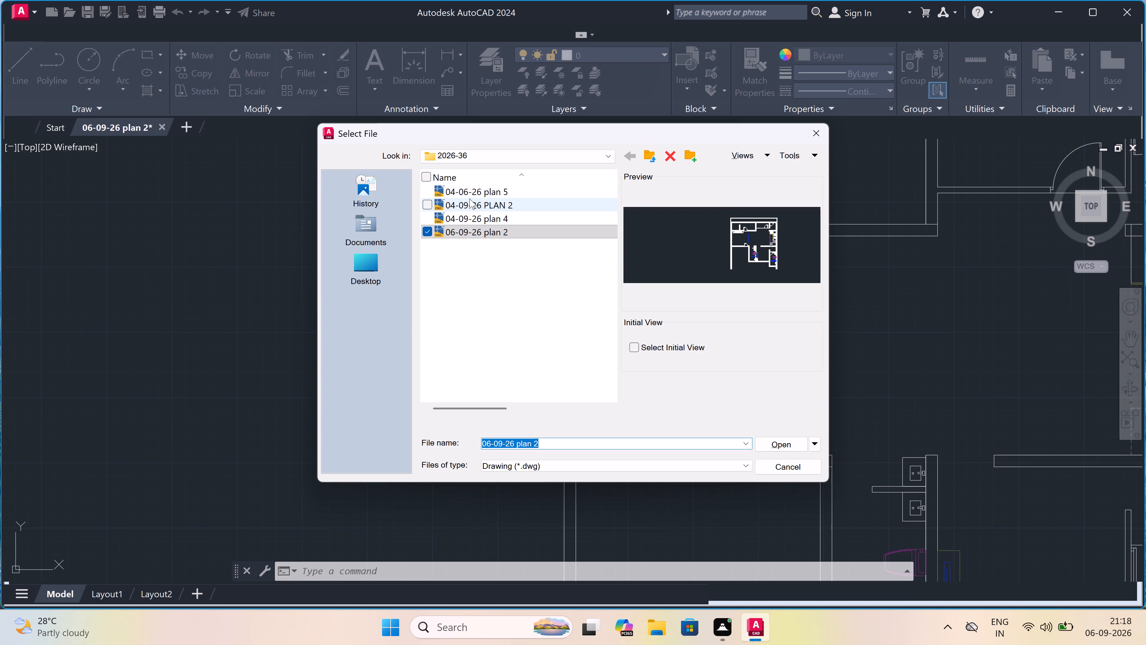
{"action": "scroll", "coordinate": [469, 199], "scroll_direction": "up", "scroll_amount": 3}
{"action": "left_click", "coordinate": [507, 202]}
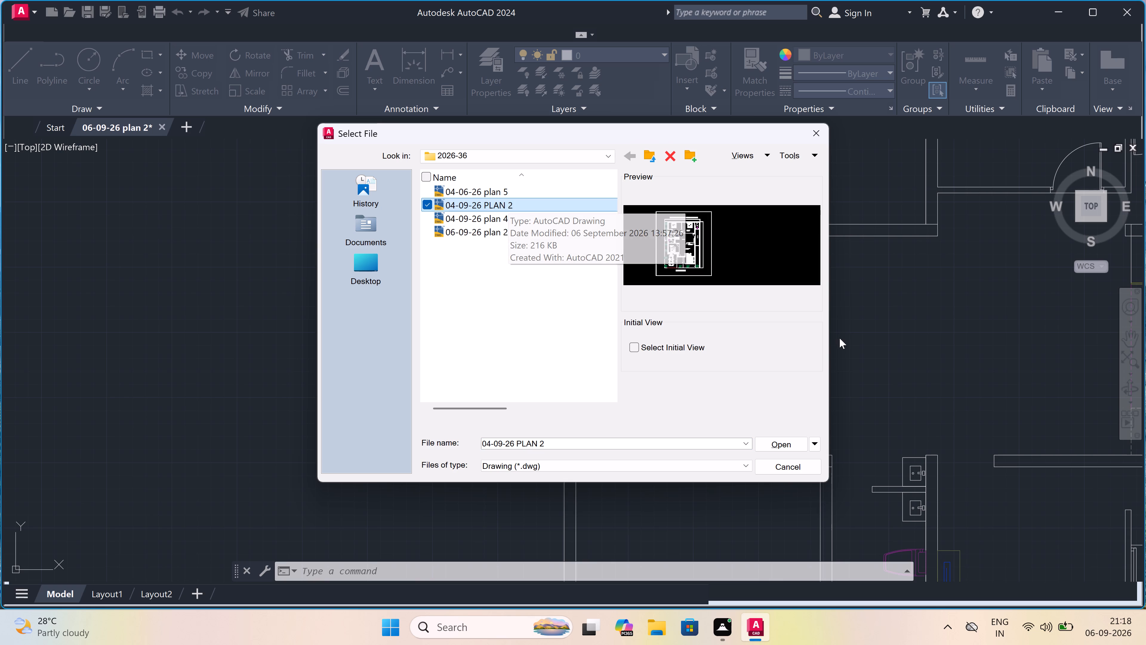
{"action": "left_click", "coordinate": [792, 439]}
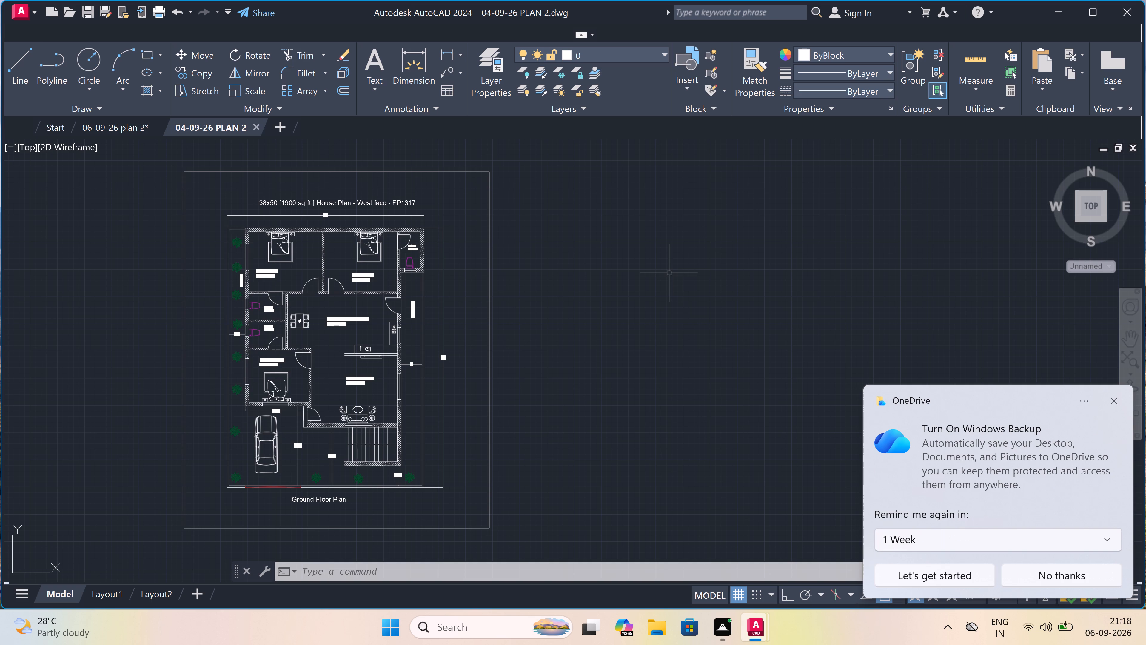
Open 04-09-26 PLAN 2 from the 2026-36 folder a second time, as a read-only copy.
{"action": "scroll", "coordinate": [135, 325], "scroll_direction": "up", "scroll_amount": 3}
{"action": "scroll", "coordinate": [136, 324], "scroll_direction": "down", "scroll_amount": 3}
{"action": "scroll", "coordinate": [136, 324], "scroll_direction": "up", "scroll_amount": 3}
{"action": "scroll", "coordinate": [136, 324], "scroll_direction": "down", "scroll_amount": 1}
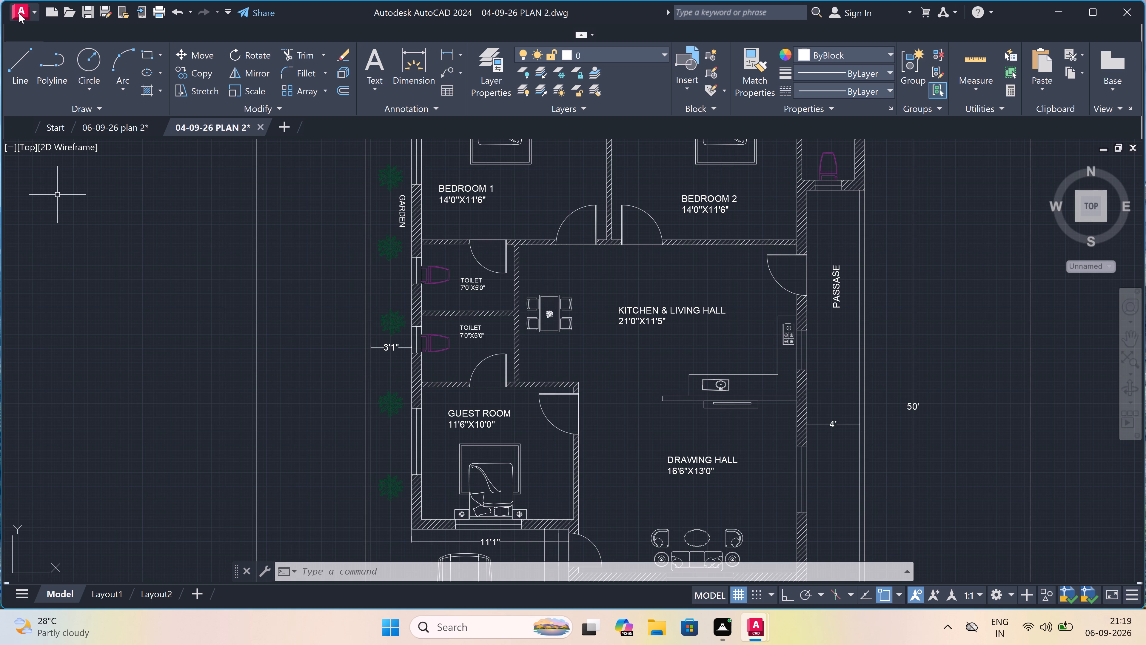
{"action": "left_click", "coordinate": [19, 13]}
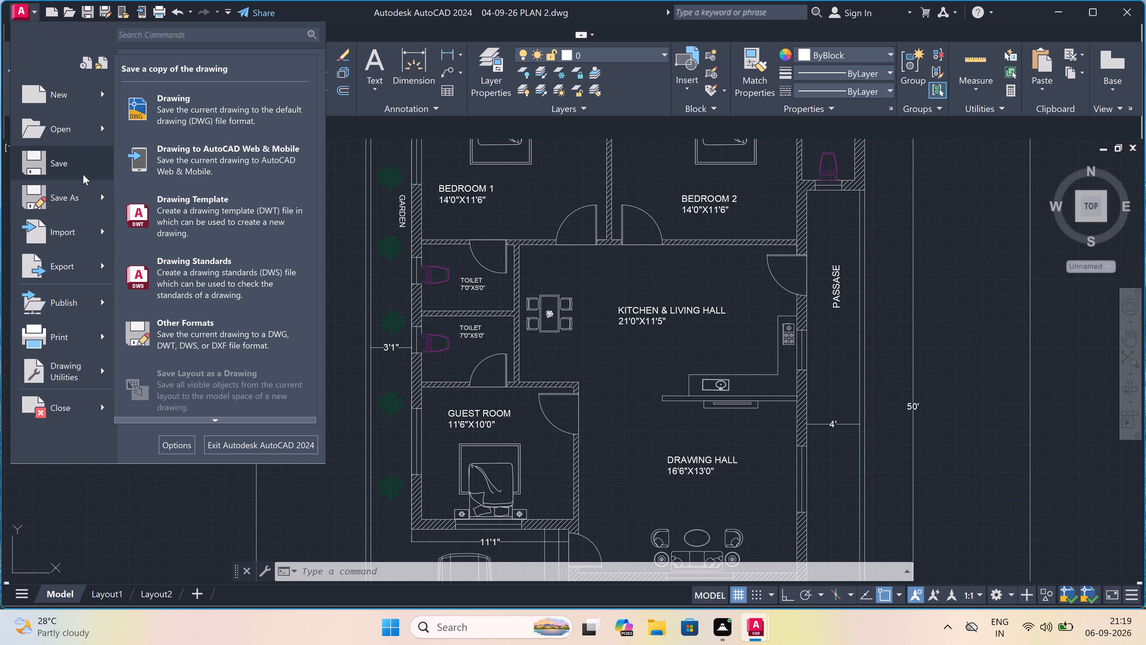
{"action": "left_click", "coordinate": [77, 129]}
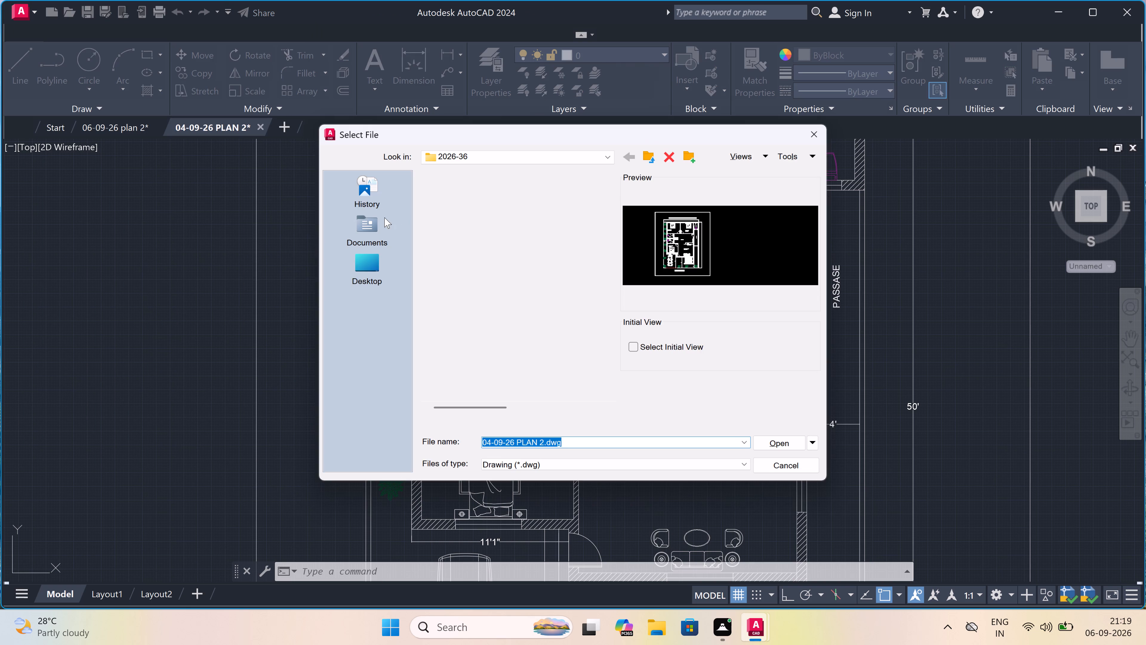
{"action": "scroll", "coordinate": [513, 209], "scroll_direction": "up", "scroll_amount": 2}
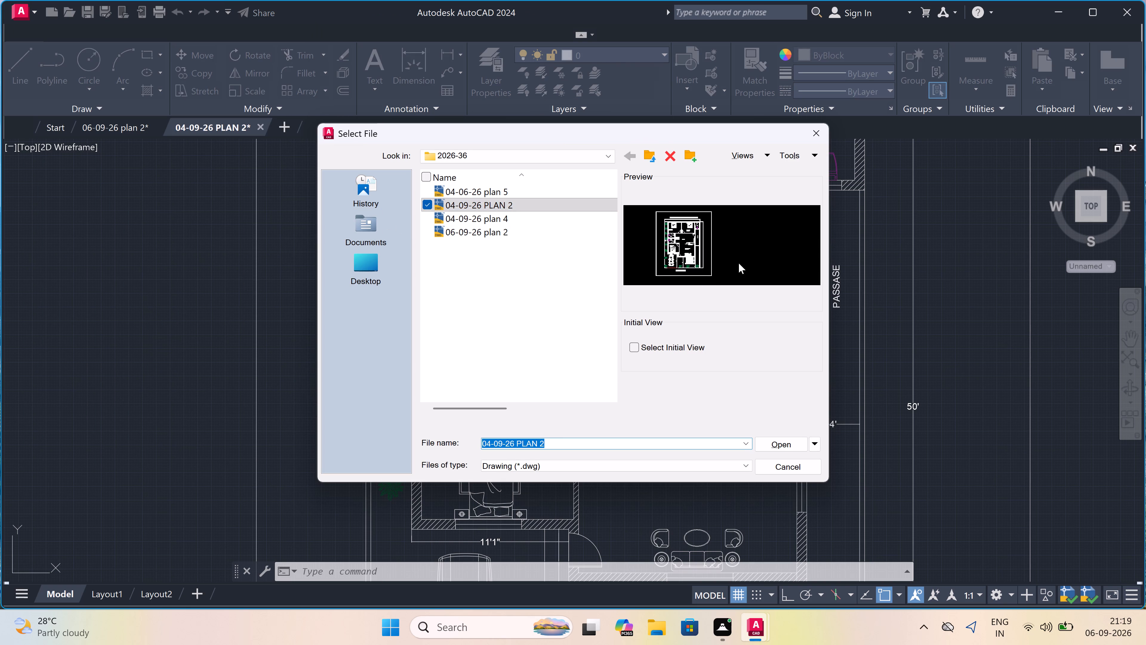
{"action": "left_click", "coordinate": [788, 444]}
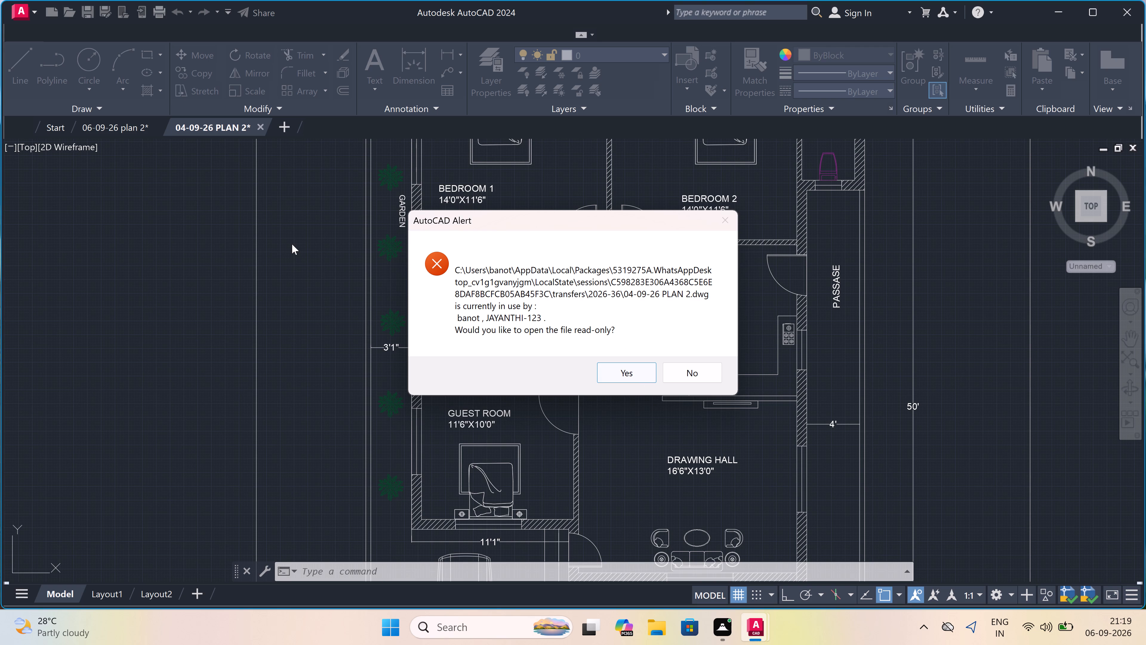
{"action": "left_click", "coordinate": [272, 219]}
{"action": "left_click", "coordinate": [436, 268]}
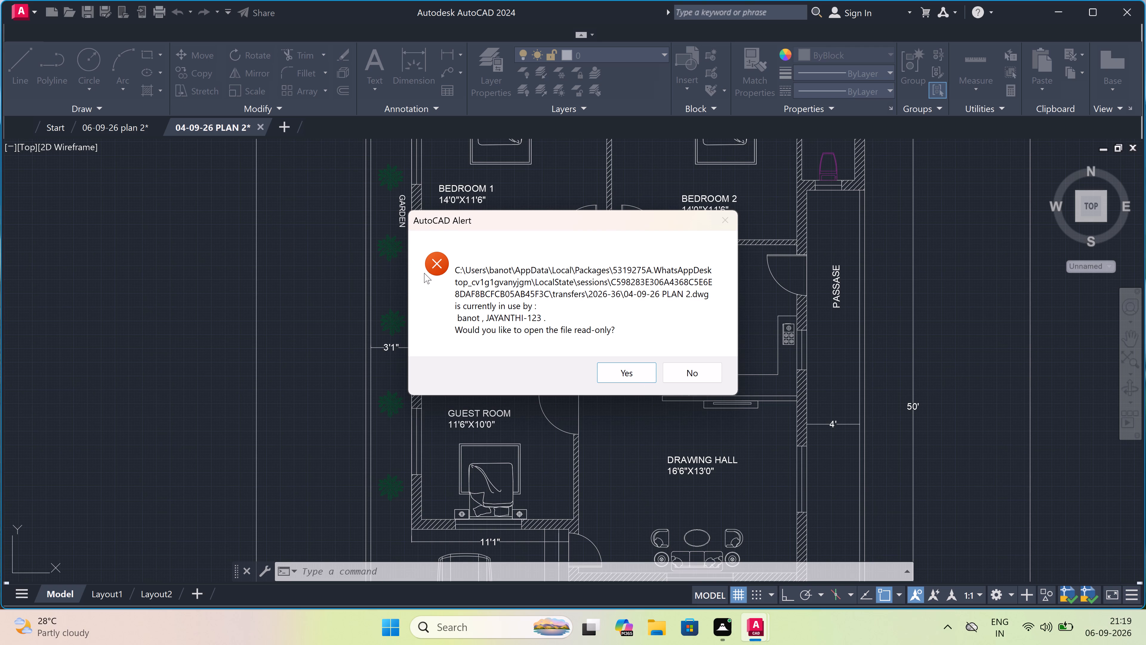
{"action": "left_click", "coordinate": [625, 373]}
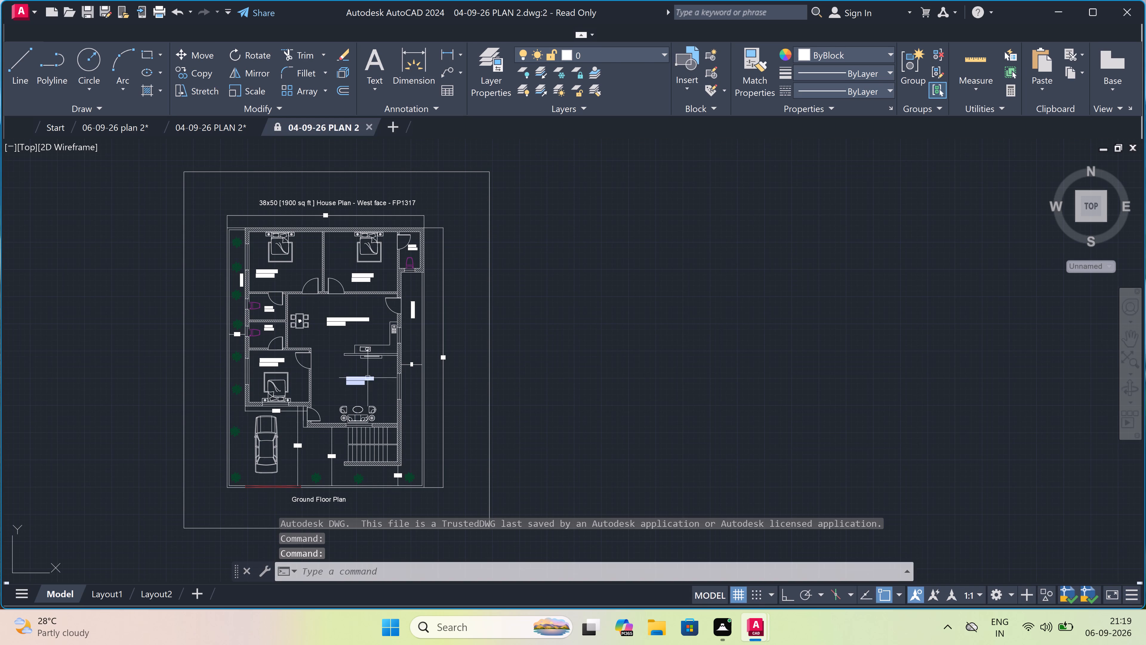
Examine the ground floor plan's room layout, labels, furniture and dimensions in the read-only copy of 04-09-26 PLAN 2.
{"action": "scroll", "coordinate": [314, 373], "scroll_direction": "up", "scroll_amount": 3}
{"action": "scroll", "coordinate": [314, 373], "scroll_direction": "down", "scroll_amount": 2}
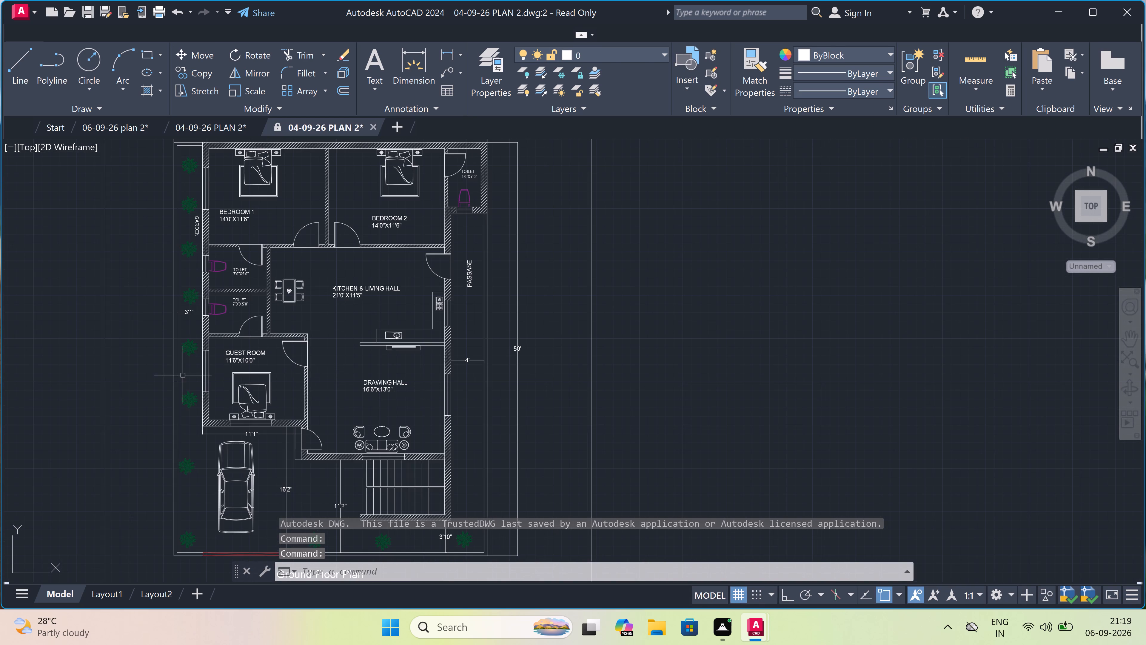
{"action": "scroll", "coordinate": [49, 335], "scroll_direction": "up", "scroll_amount": 3}
{"action": "scroll", "coordinate": [50, 334], "scroll_direction": "down", "scroll_amount": 1}
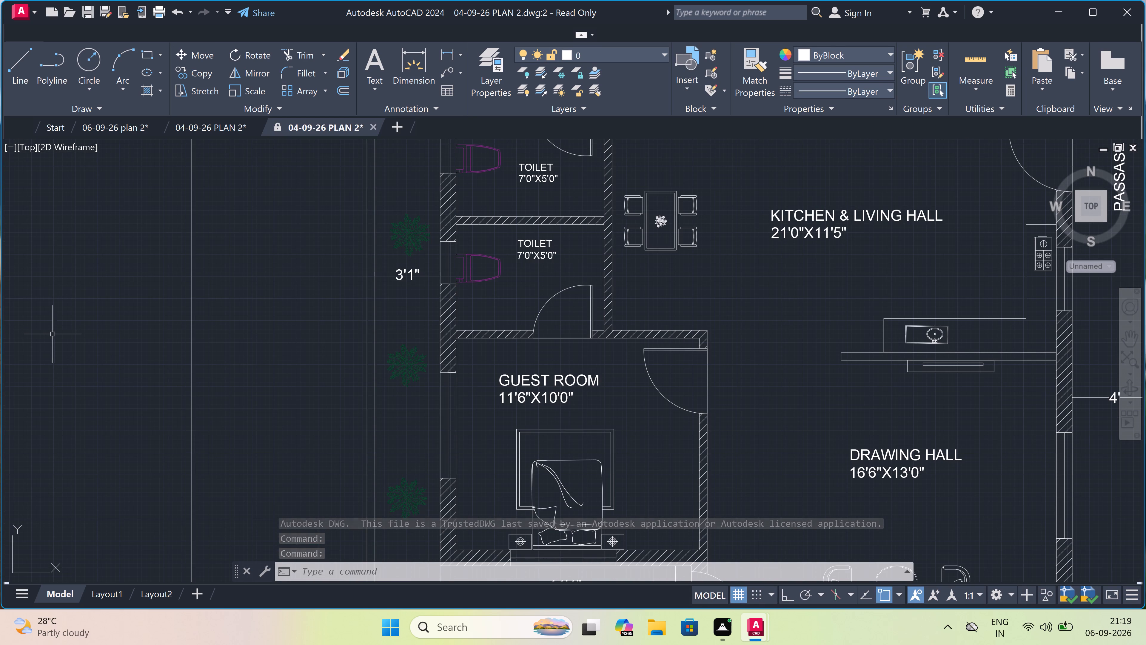
{"action": "scroll", "coordinate": [98, 332], "scroll_direction": "down", "scroll_amount": 1}
{"action": "scroll", "coordinate": [98, 332], "scroll_direction": "up", "scroll_amount": 1}
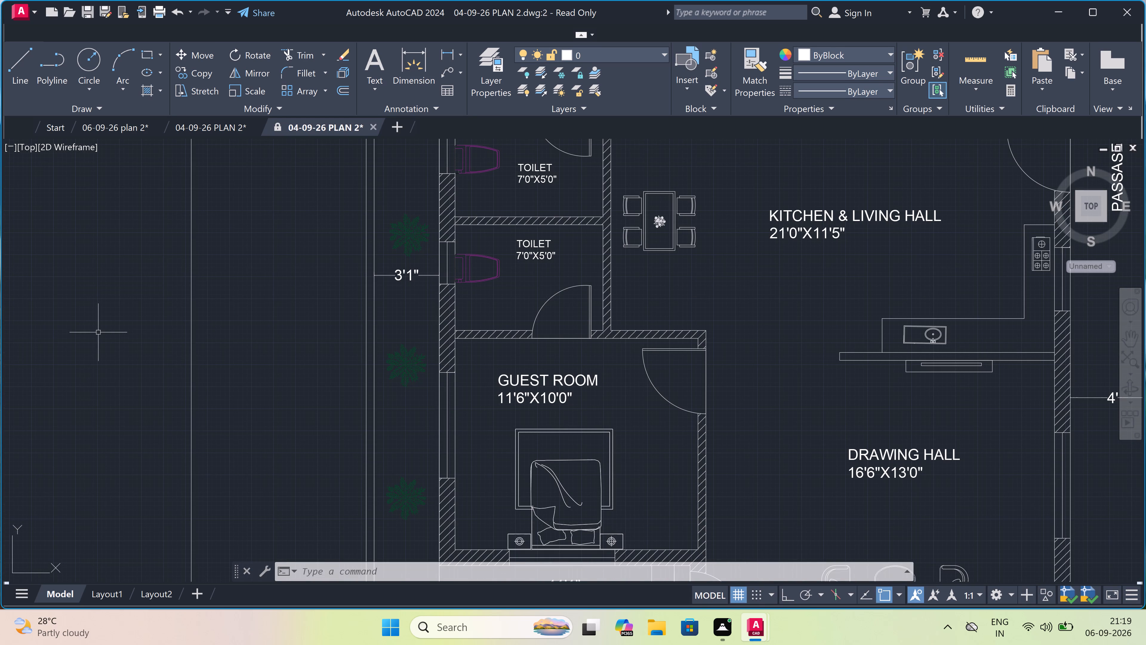
{"action": "scroll", "coordinate": [492, 299], "scroll_direction": "down", "scroll_amount": 3}
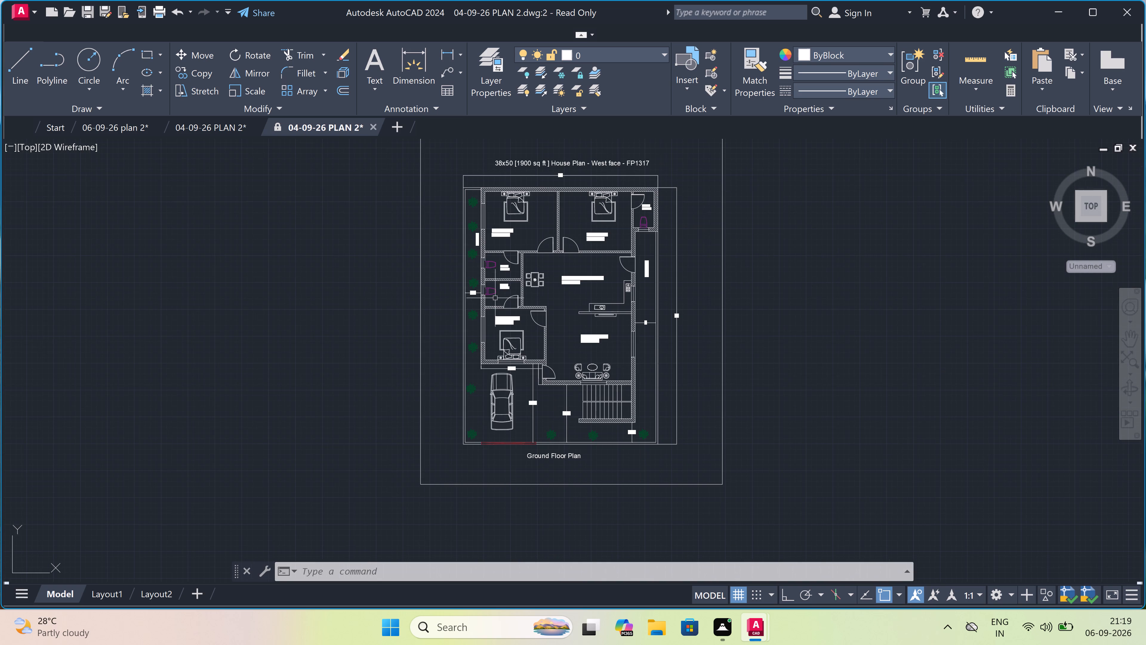
{"action": "scroll", "coordinate": [606, 257], "scroll_direction": "up", "scroll_amount": 4}
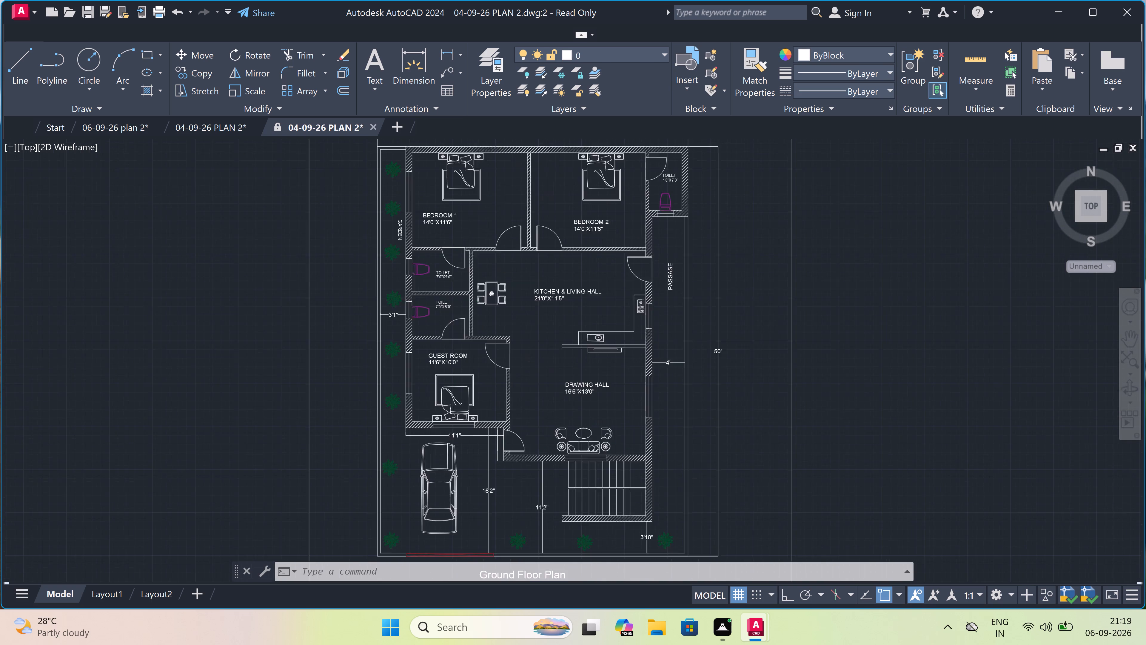
{"action": "scroll", "coordinate": [606, 257], "scroll_direction": "down", "scroll_amount": 3}
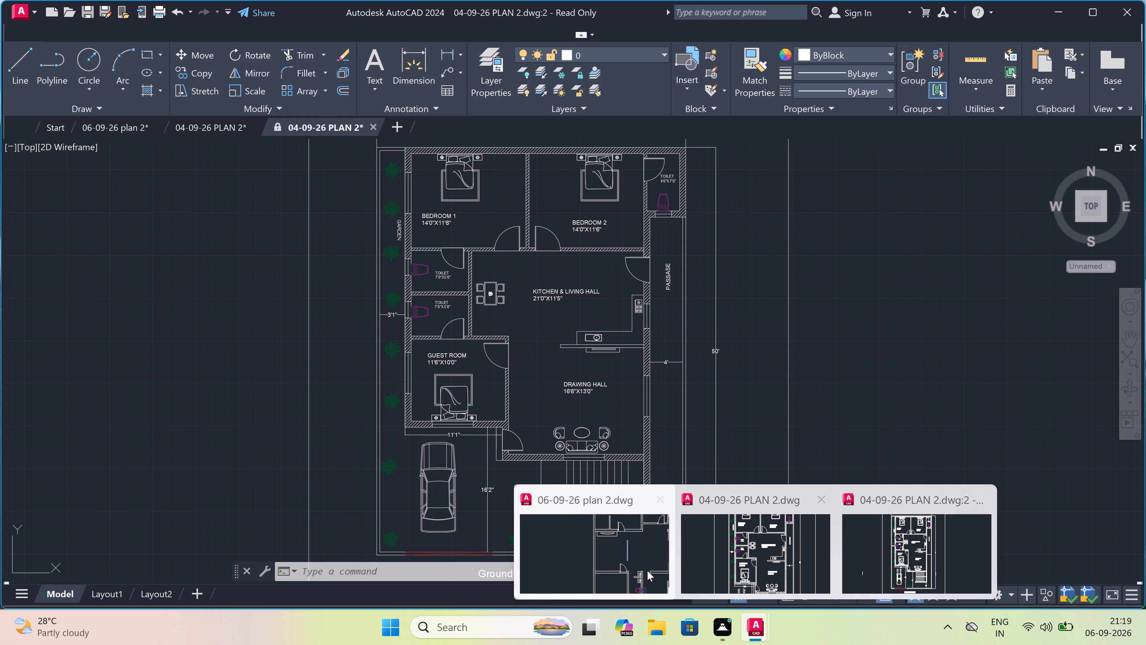
Switch to the 06-09-26 plan 2 drawing and look over its floor plan.
{"action": "double_click", "coordinate": [623, 563]}
{"action": "scroll", "coordinate": [592, 375], "scroll_direction": "down", "scroll_amount": 4}
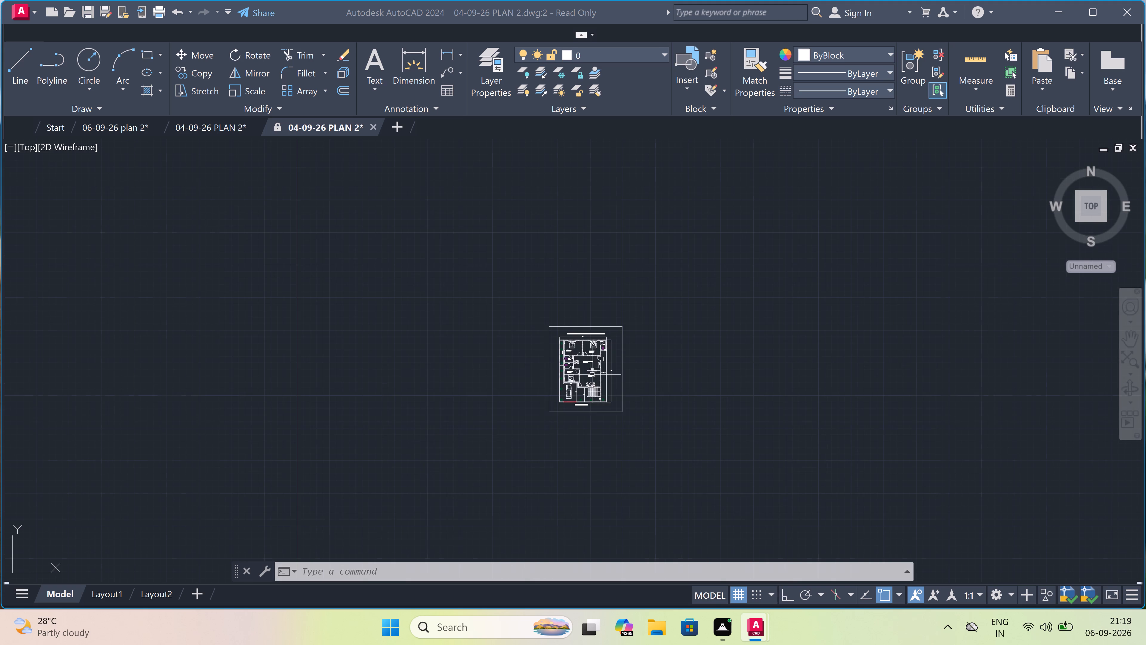
{"action": "scroll", "coordinate": [593, 375], "scroll_direction": "up", "scroll_amount": 2}
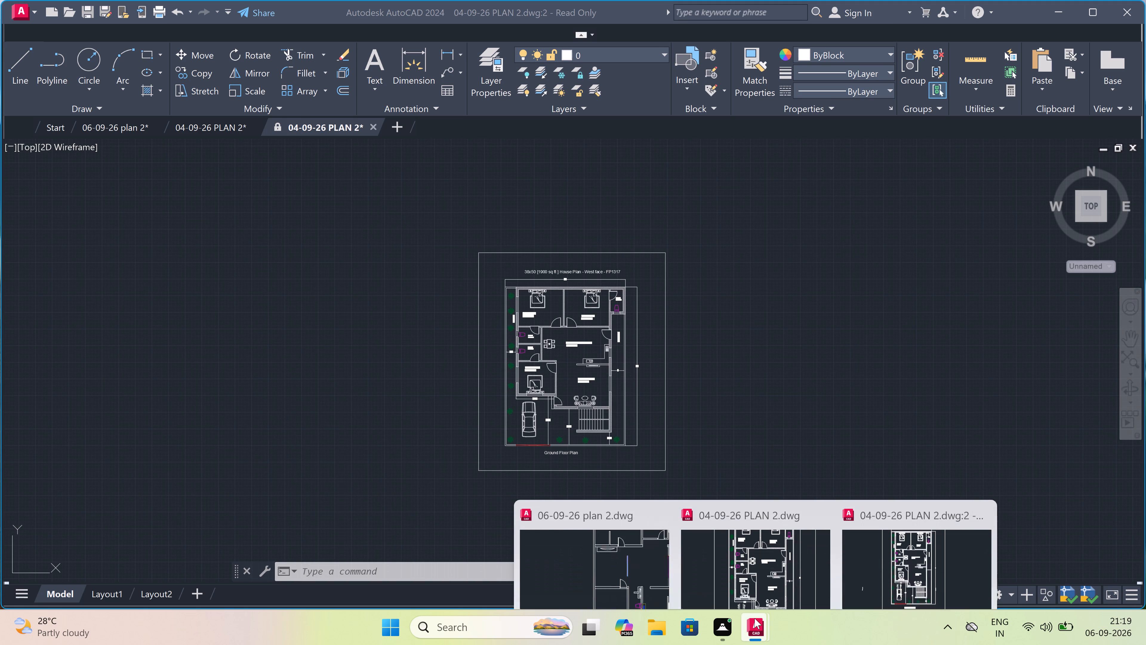
{"action": "left_click", "coordinate": [560, 543]}
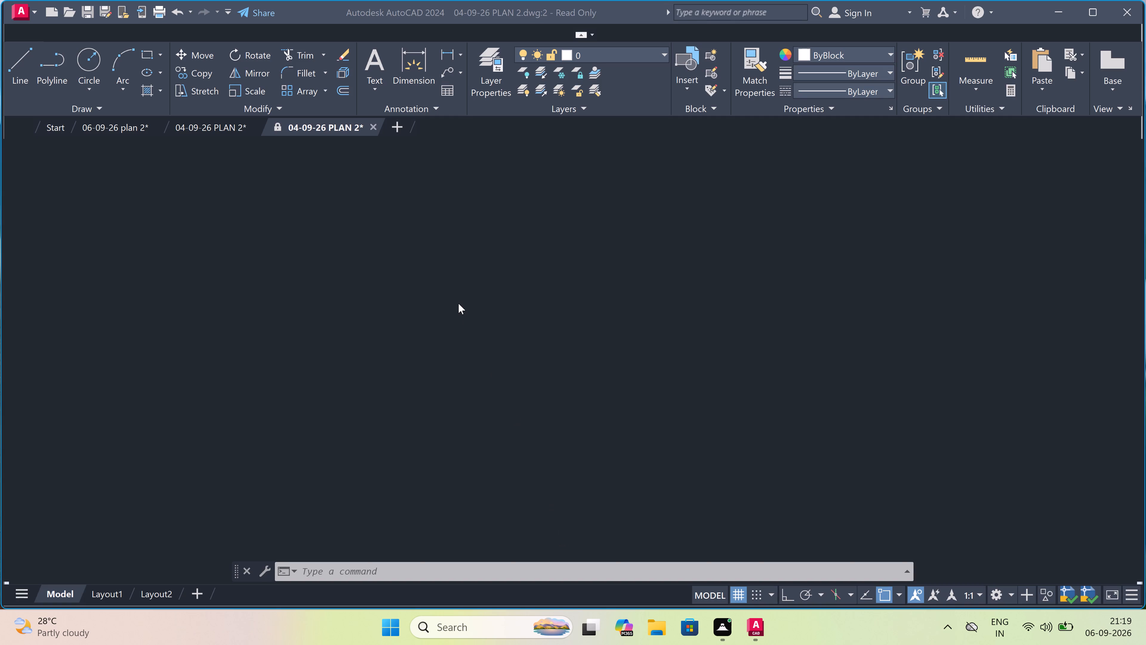
{"action": "scroll", "coordinate": [470, 305], "scroll_direction": "down", "scroll_amount": 3}
{"action": "scroll", "coordinate": [470, 305], "scroll_direction": "up", "scroll_amount": 1}
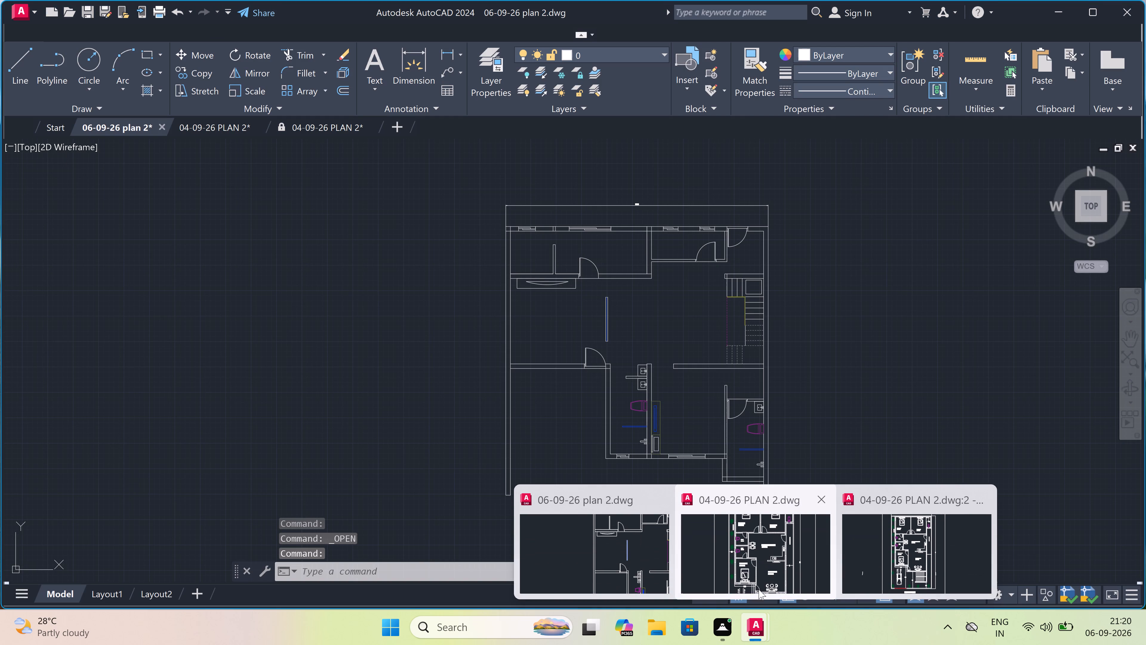
Copy the car in the parking area of the read-only 04-09-26 PLAN 2 to the clipboard.
{"action": "left_click", "coordinate": [862, 551]}
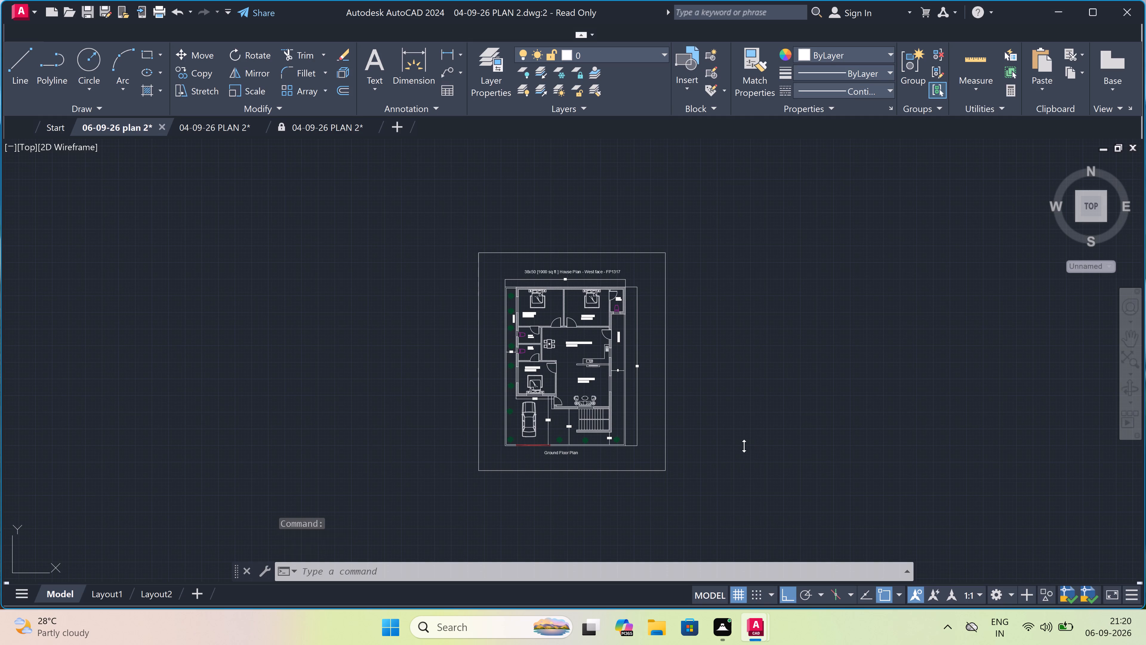
{"action": "scroll", "coordinate": [544, 421], "scroll_direction": "up", "scroll_amount": 3}
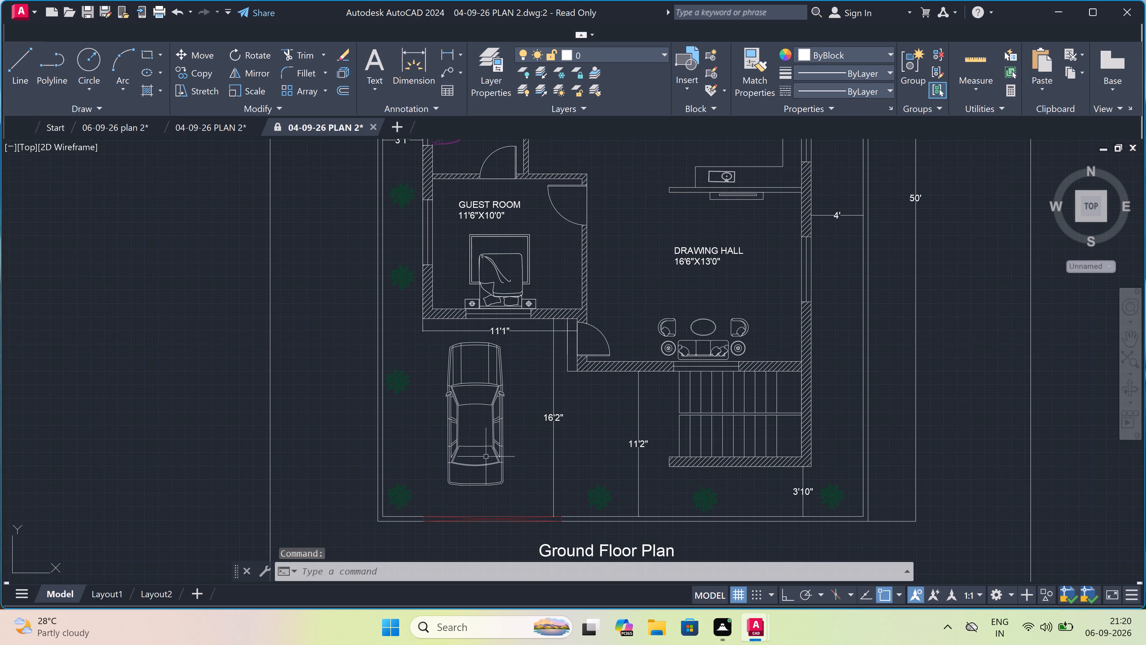
{"action": "scroll", "coordinate": [481, 475], "scroll_direction": "up", "scroll_amount": 1}
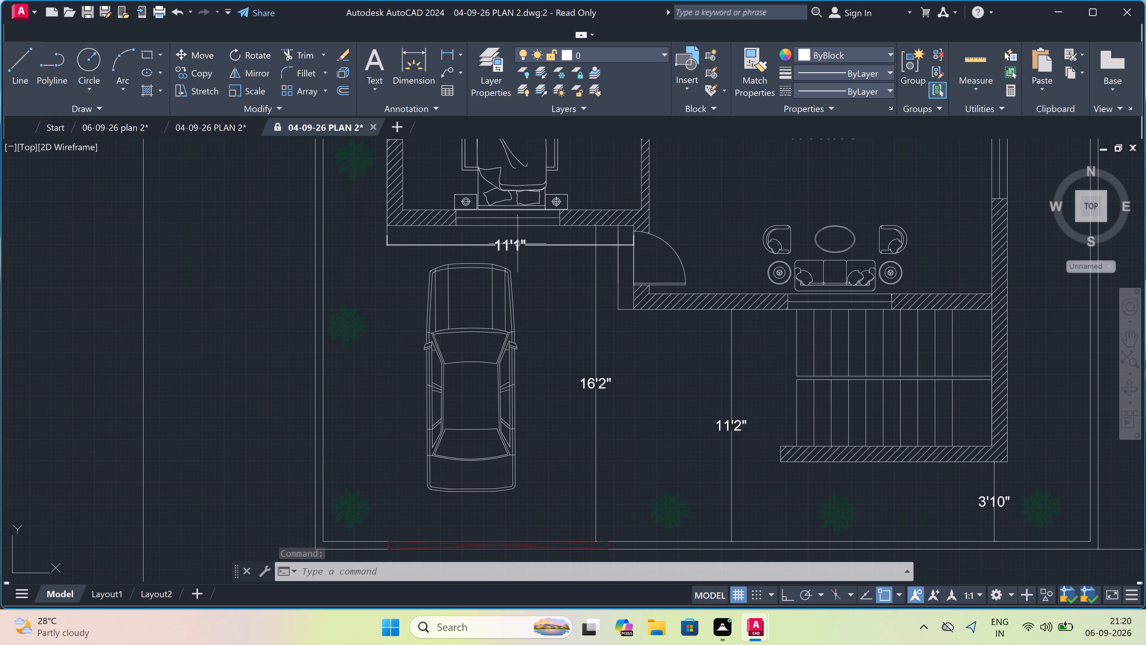
{"action": "left_click", "coordinate": [529, 260]}
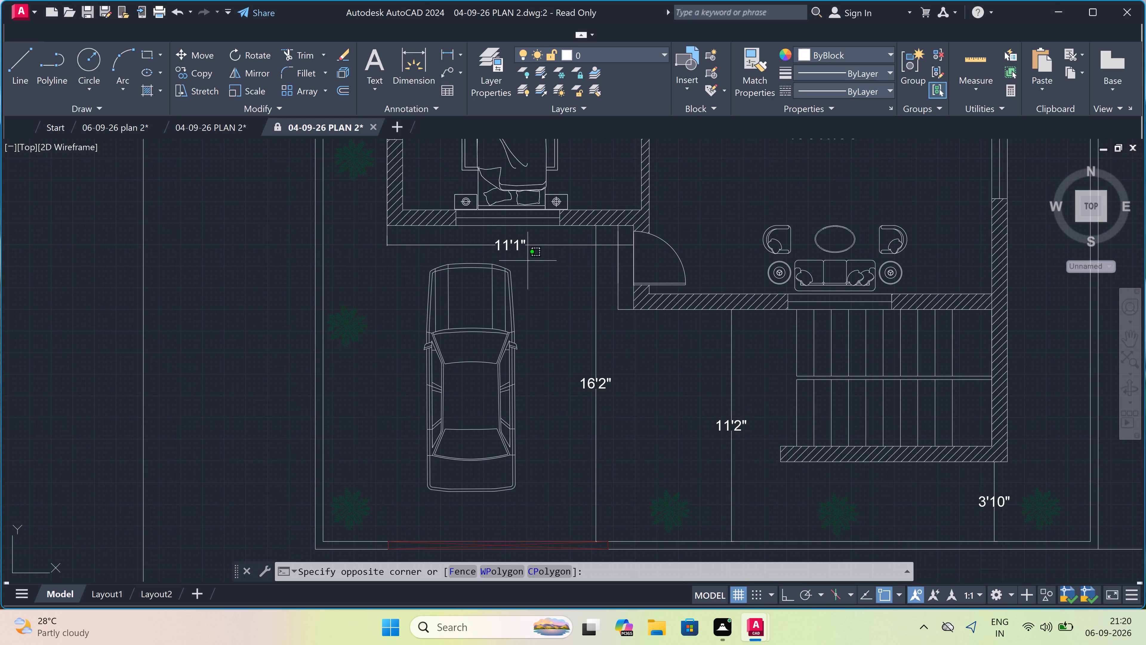
{"action": "left_click", "coordinate": [415, 509]}
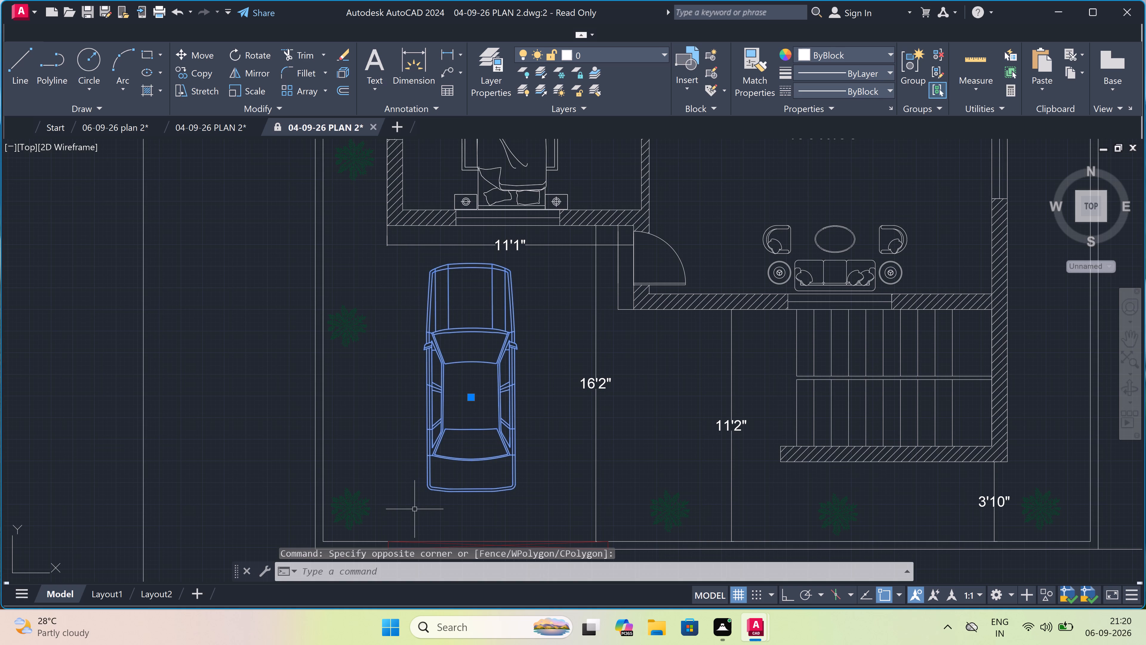
{"action": "key", "text": "ctrl+c"}
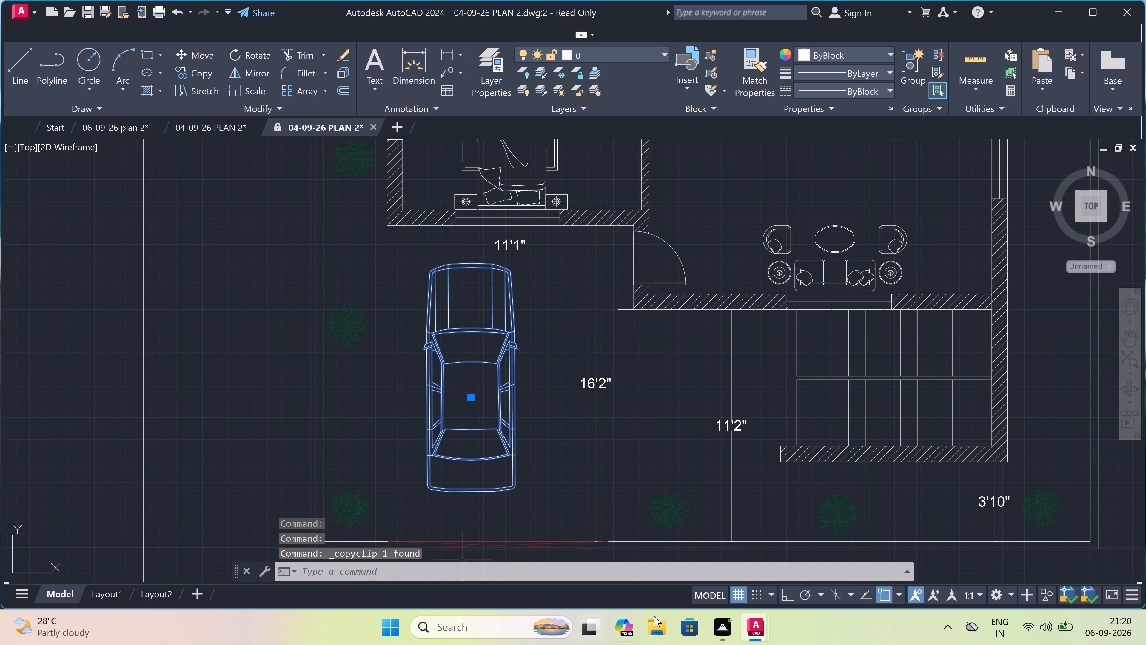
{"action": "left_click", "coordinate": [478, 555]}
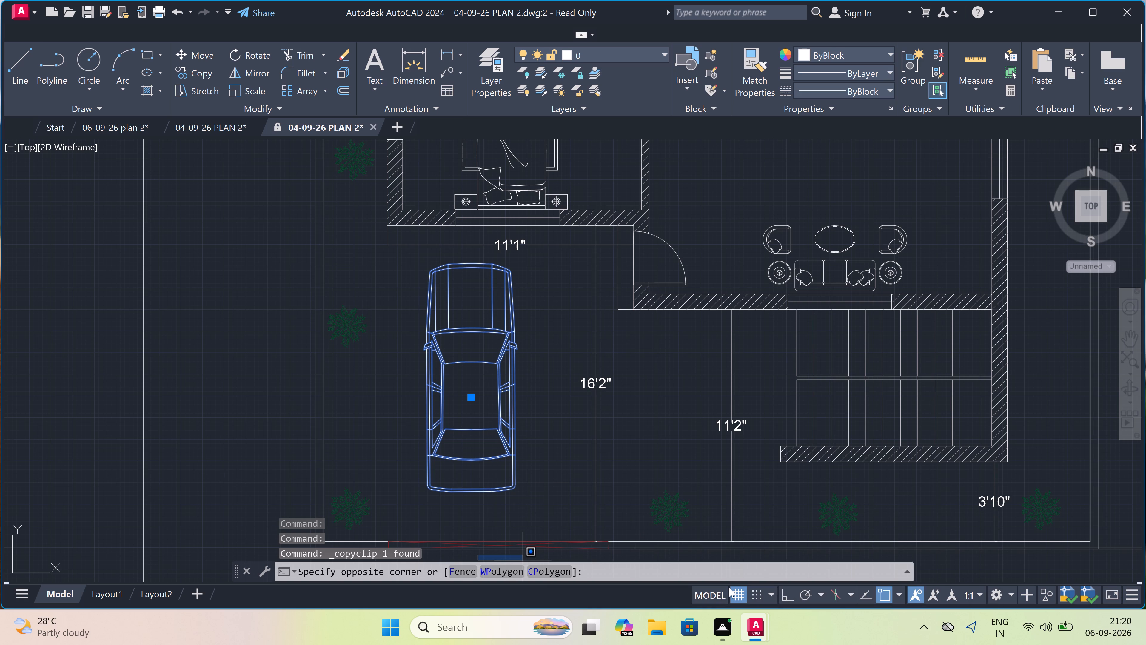
{"action": "key", "text": "Escape"}
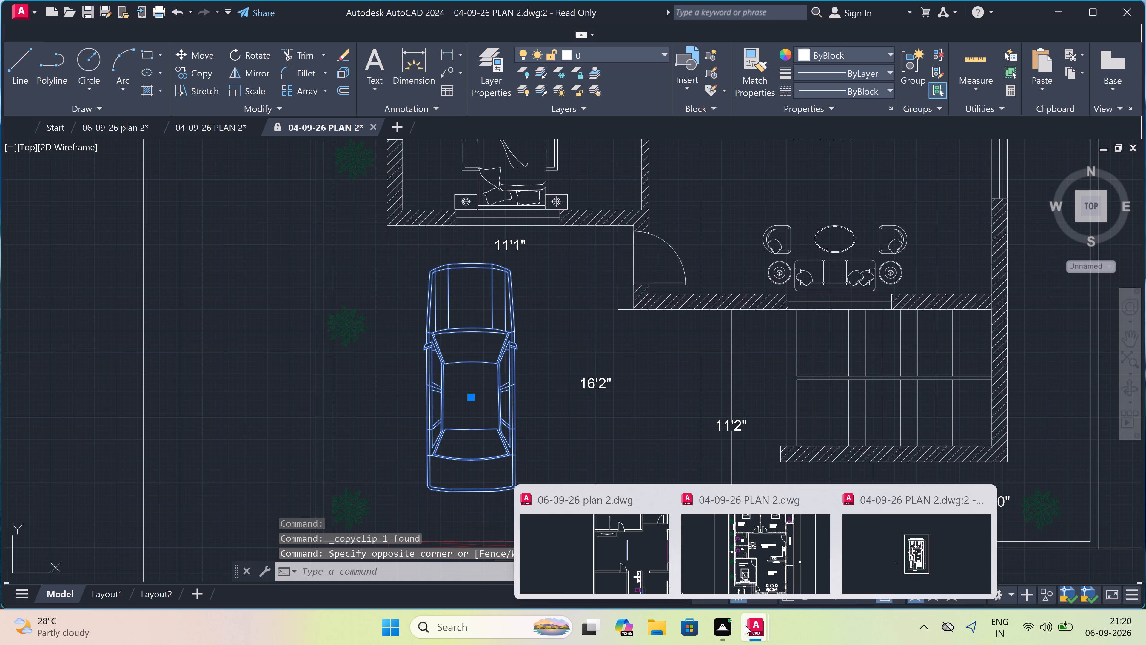
Paste the car into 06-09-26 plan 2, in the open front area between the outer wall and the bathroom.
{"action": "left_click", "coordinate": [563, 580]}
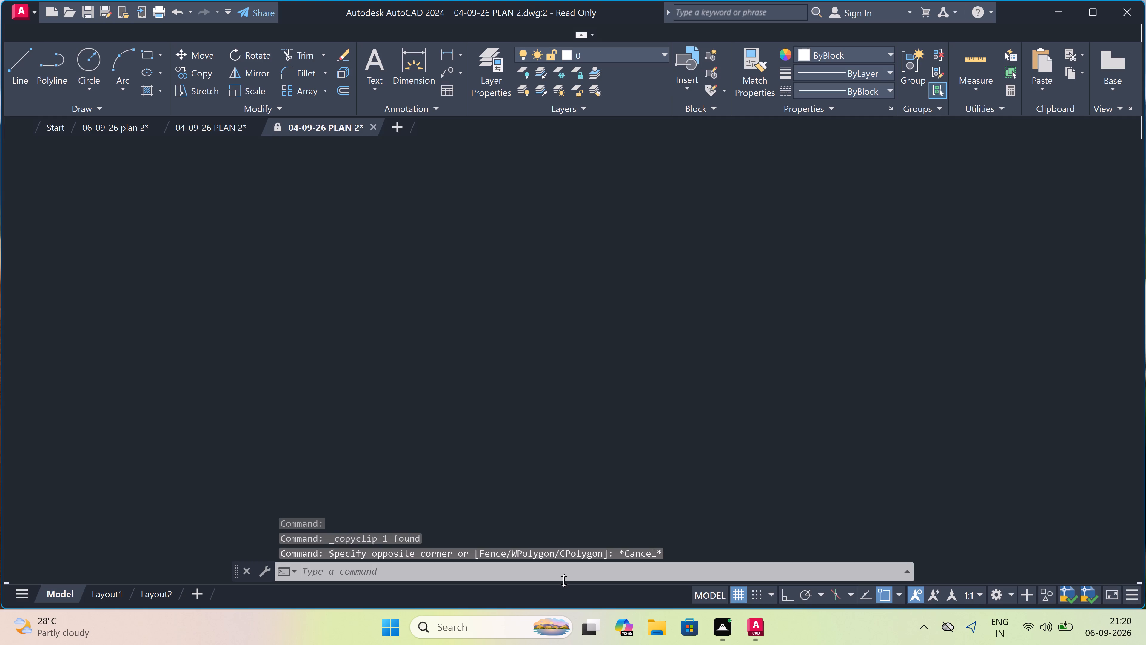
{"action": "key", "text": "ctrl+v"}
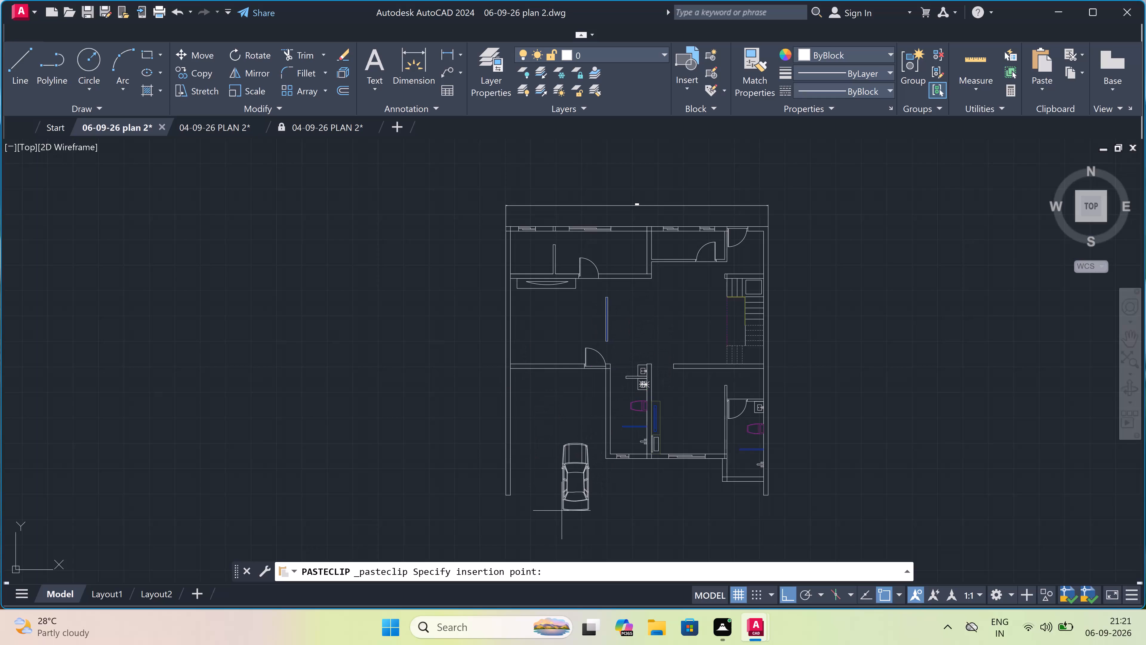
{"action": "scroll", "coordinate": [564, 506], "scroll_direction": "up", "scroll_amount": 2}
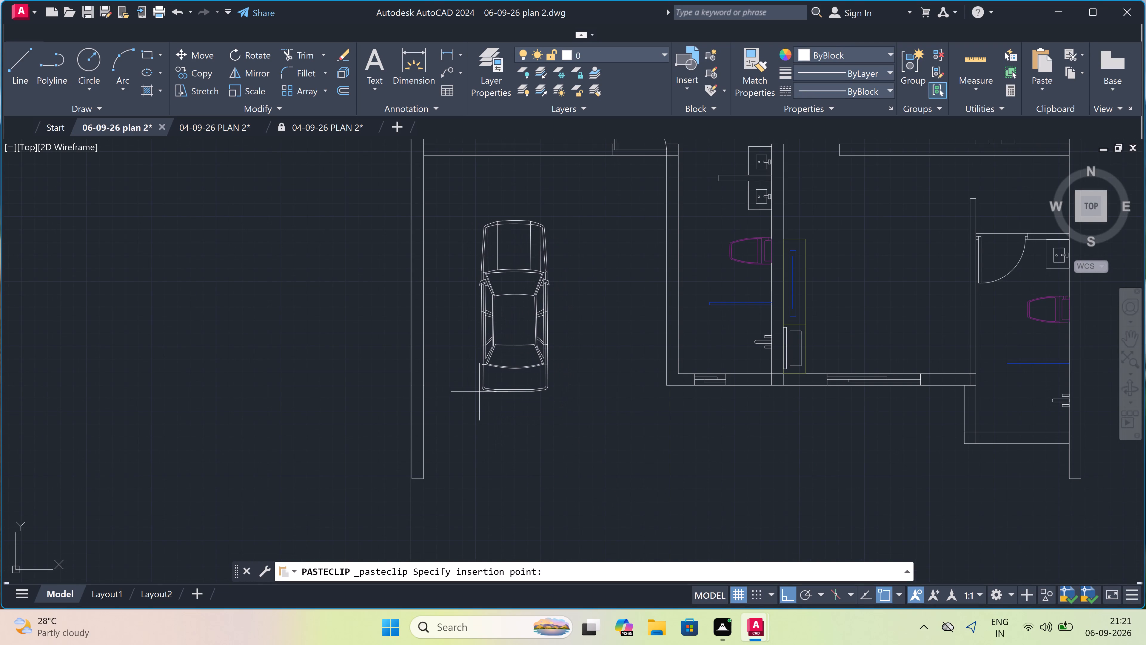
{"action": "left_click", "coordinate": [484, 393]}
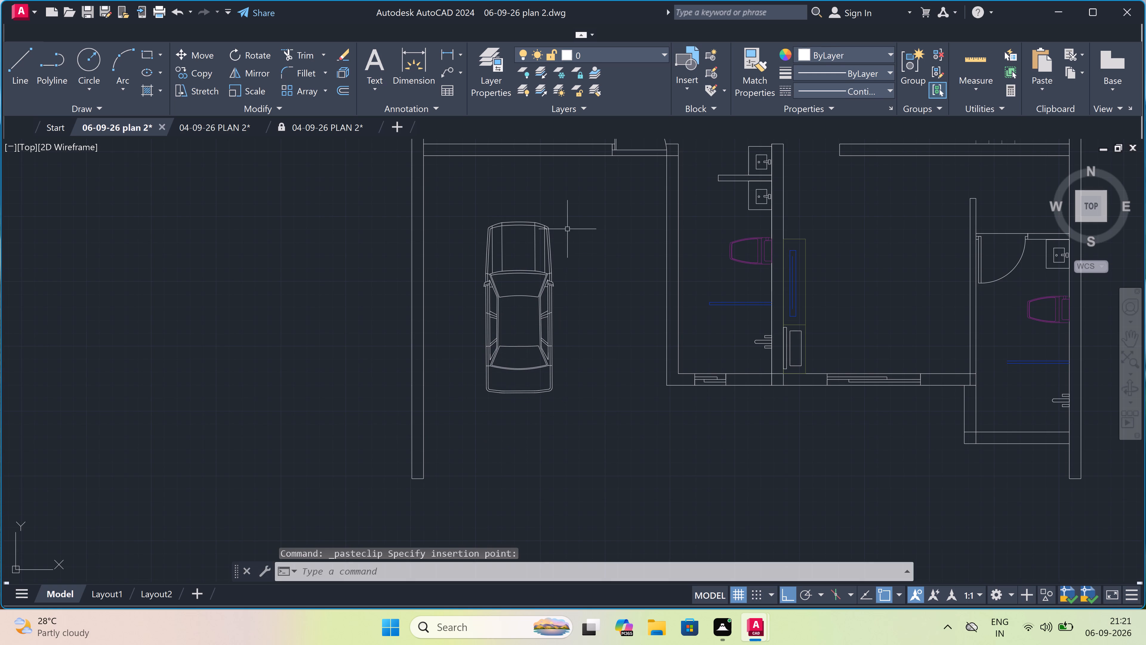
Scale the pasted car up slightly about its centre.
{"action": "left_click_drag", "start_coordinate": [570, 205], "coordinate": [572, 212]}
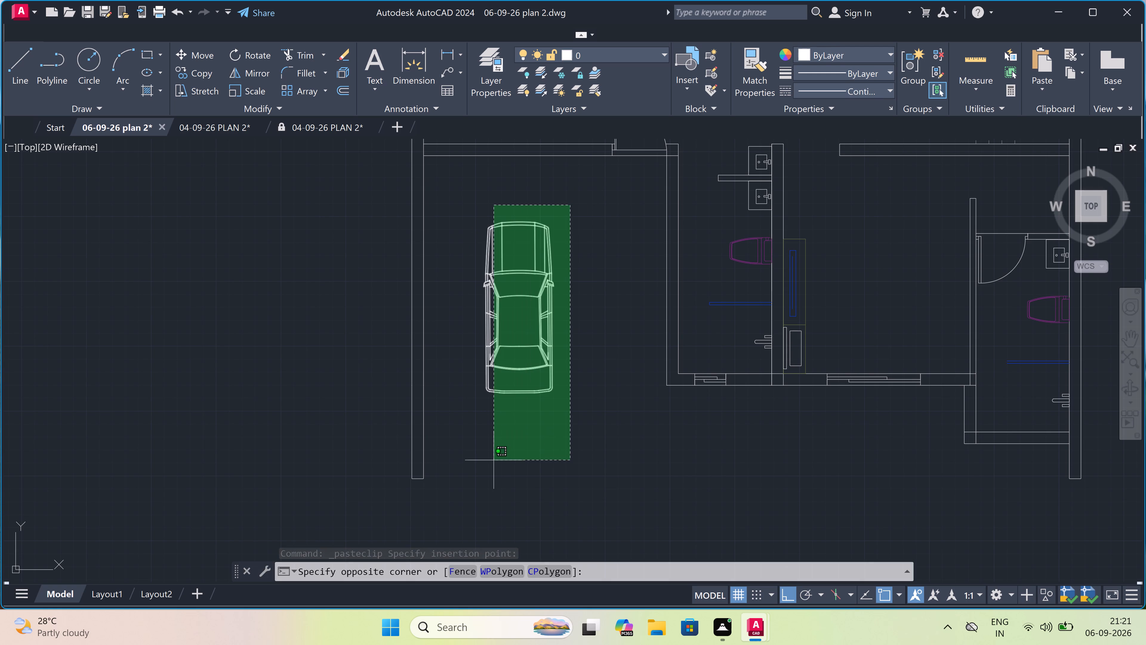
{"action": "double_click", "coordinate": [477, 440]}
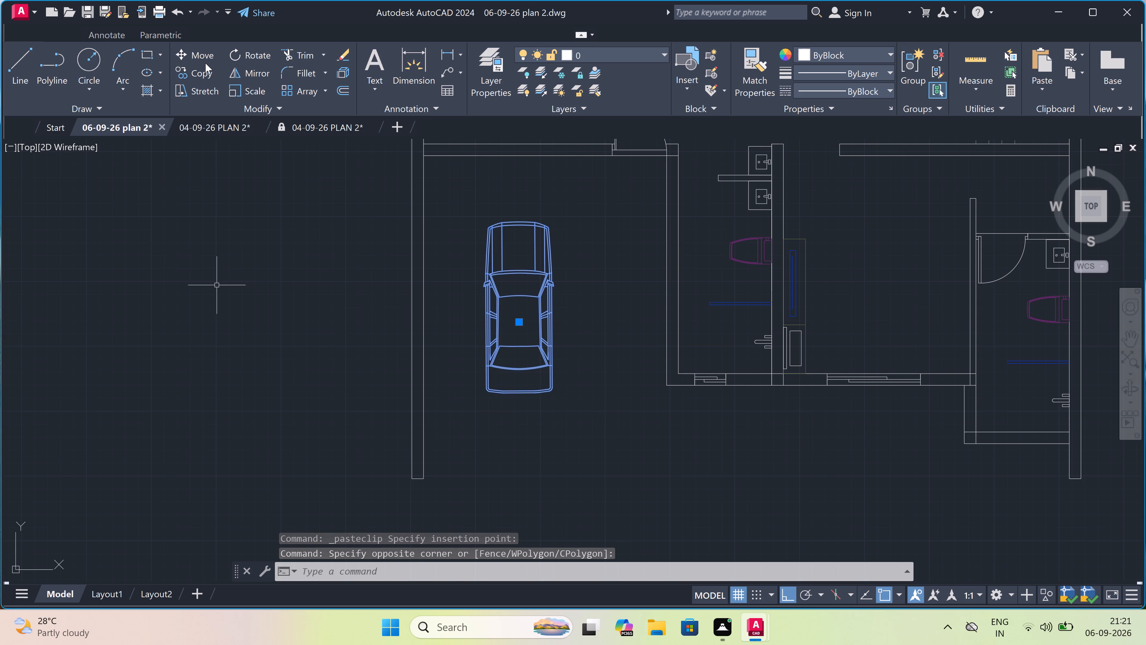
{"action": "left_click", "coordinate": [251, 91]}
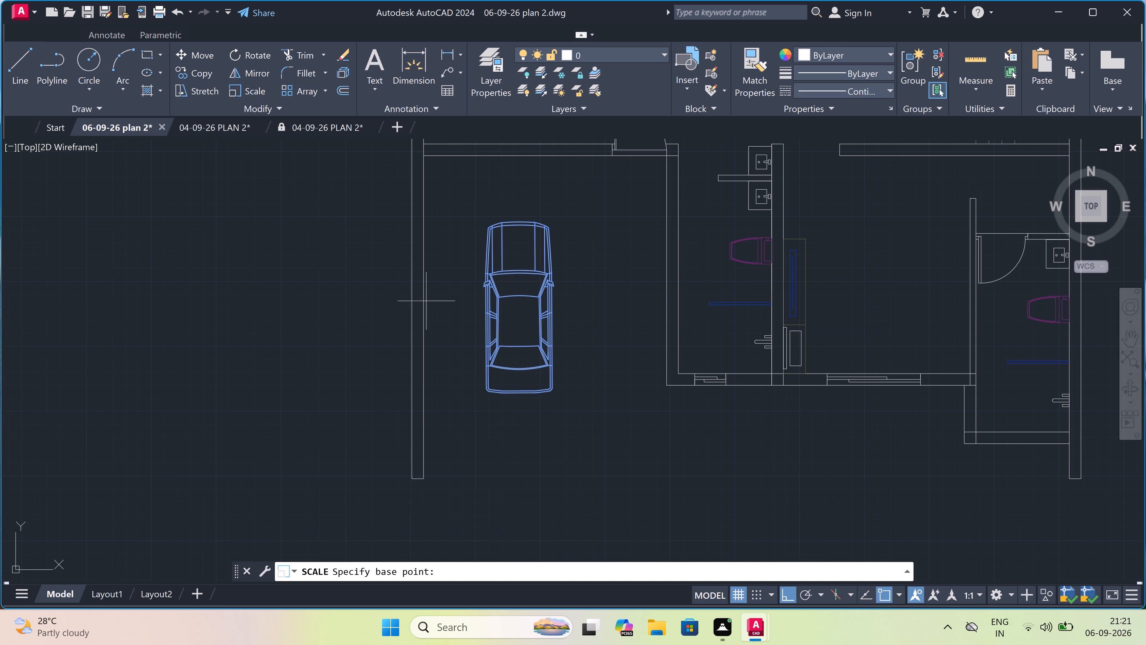
{"action": "double_click", "coordinate": [523, 322]}
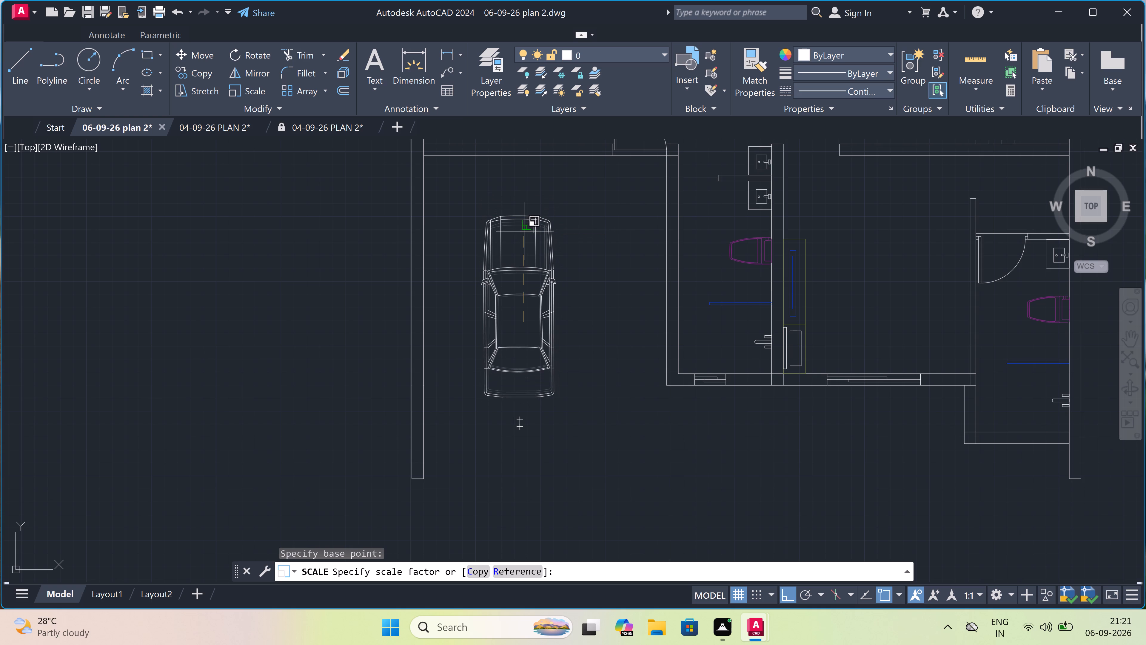
{"action": "left_click", "coordinate": [525, 231]}
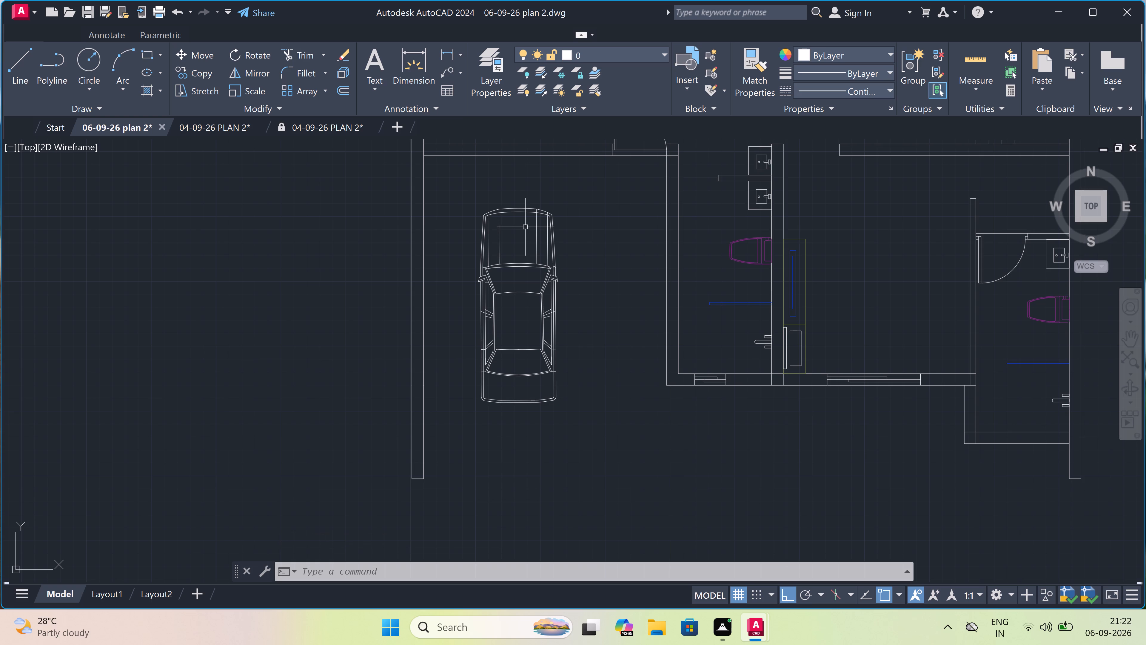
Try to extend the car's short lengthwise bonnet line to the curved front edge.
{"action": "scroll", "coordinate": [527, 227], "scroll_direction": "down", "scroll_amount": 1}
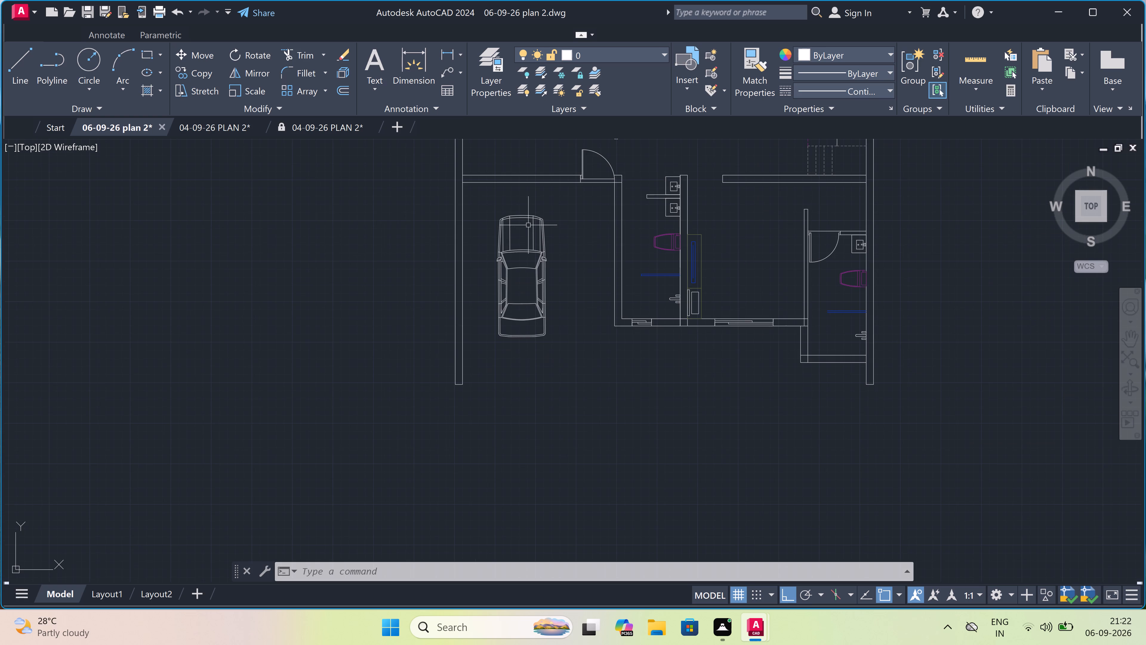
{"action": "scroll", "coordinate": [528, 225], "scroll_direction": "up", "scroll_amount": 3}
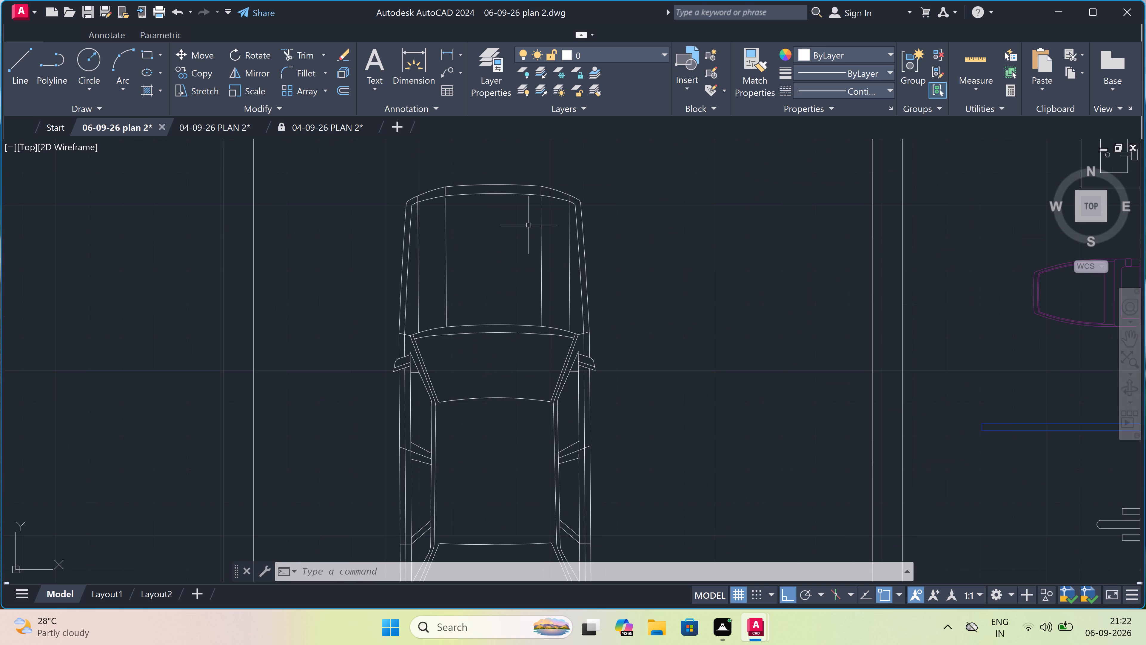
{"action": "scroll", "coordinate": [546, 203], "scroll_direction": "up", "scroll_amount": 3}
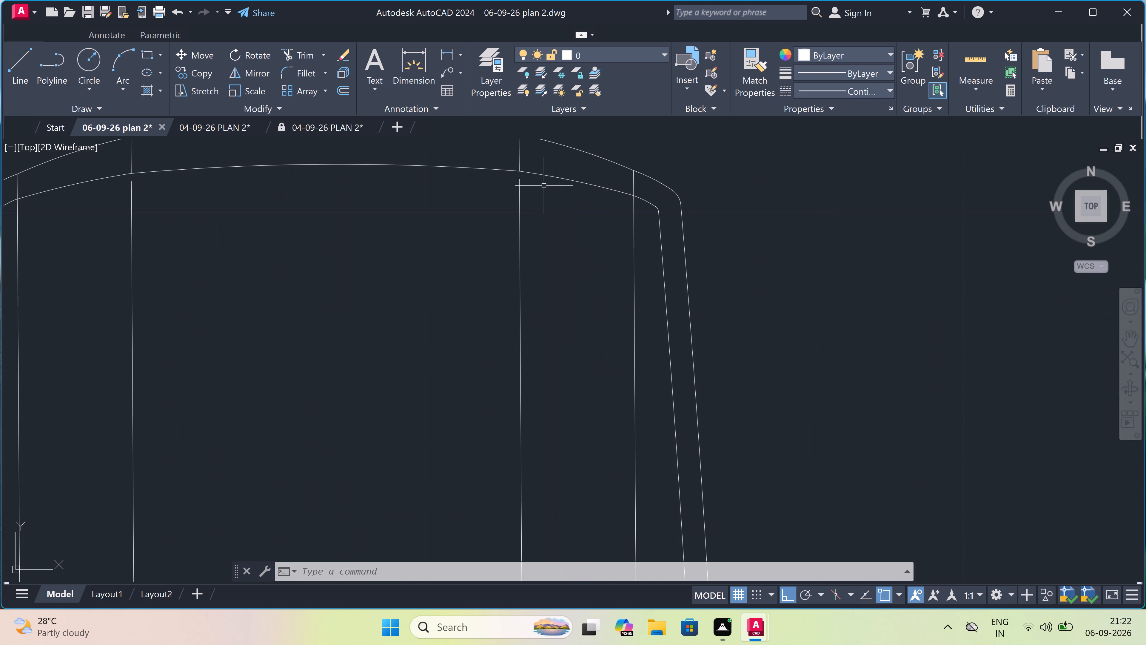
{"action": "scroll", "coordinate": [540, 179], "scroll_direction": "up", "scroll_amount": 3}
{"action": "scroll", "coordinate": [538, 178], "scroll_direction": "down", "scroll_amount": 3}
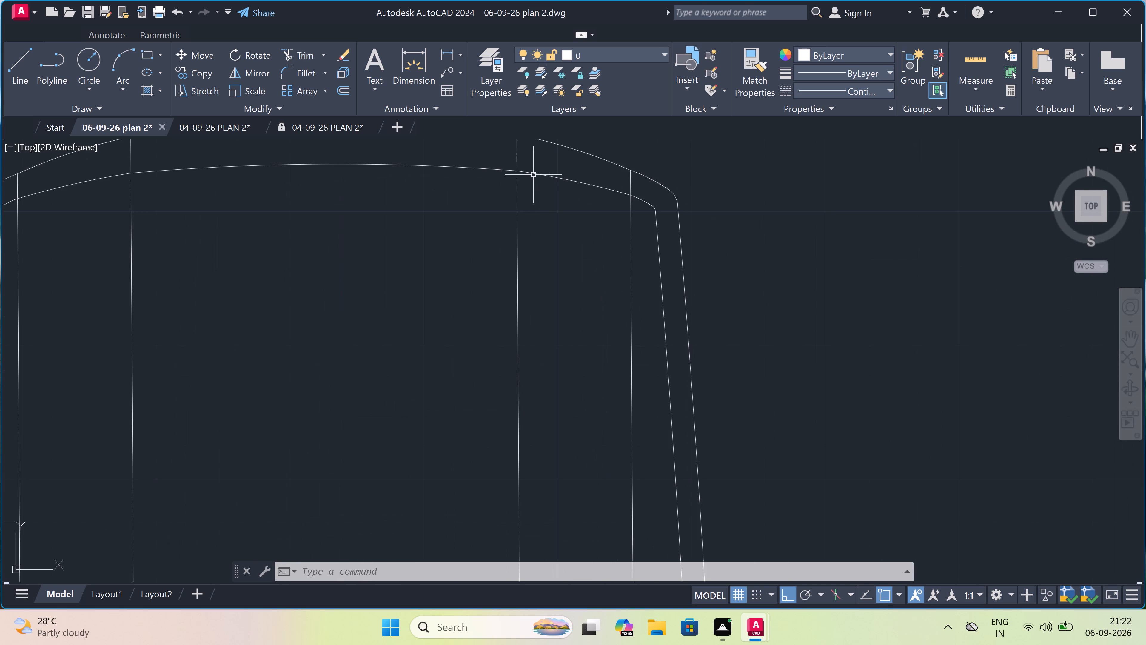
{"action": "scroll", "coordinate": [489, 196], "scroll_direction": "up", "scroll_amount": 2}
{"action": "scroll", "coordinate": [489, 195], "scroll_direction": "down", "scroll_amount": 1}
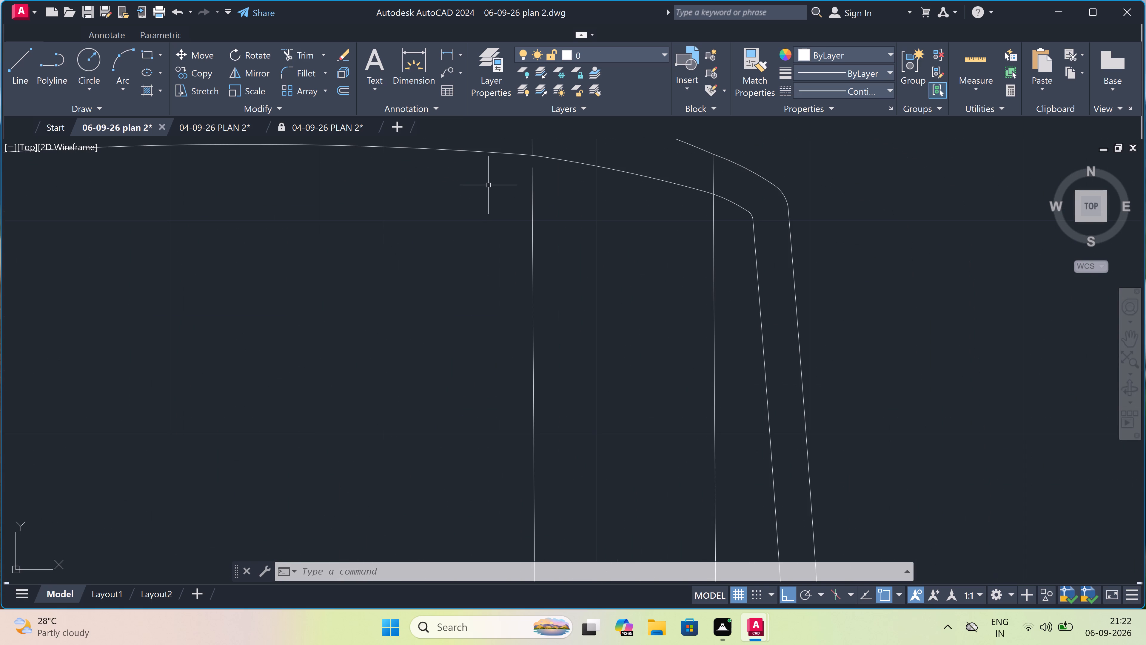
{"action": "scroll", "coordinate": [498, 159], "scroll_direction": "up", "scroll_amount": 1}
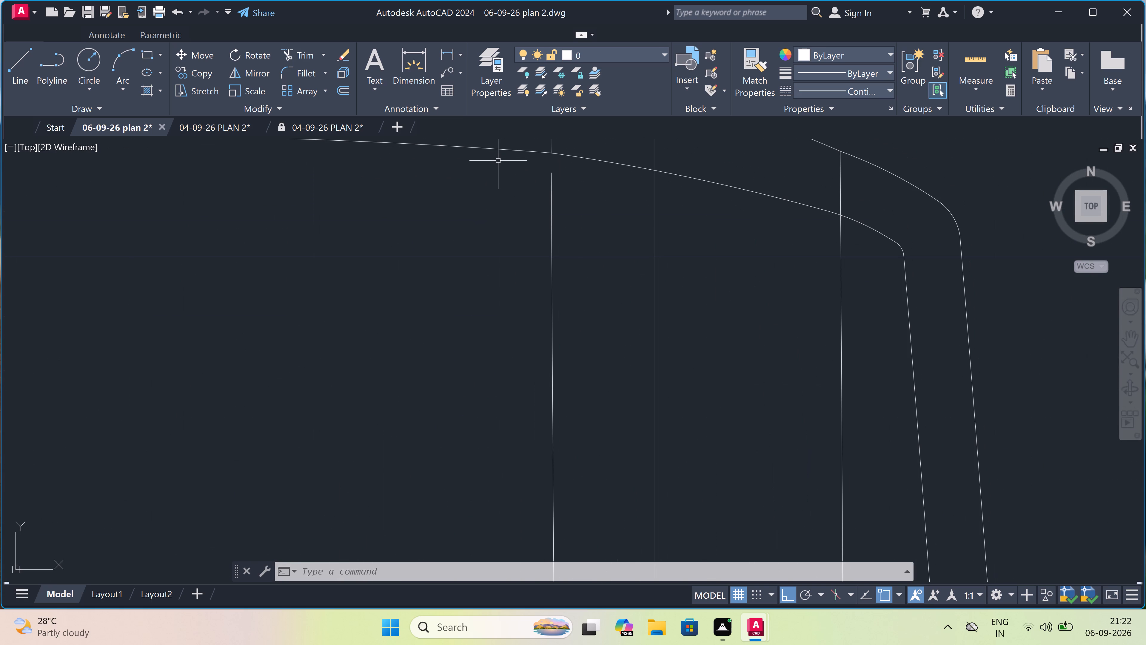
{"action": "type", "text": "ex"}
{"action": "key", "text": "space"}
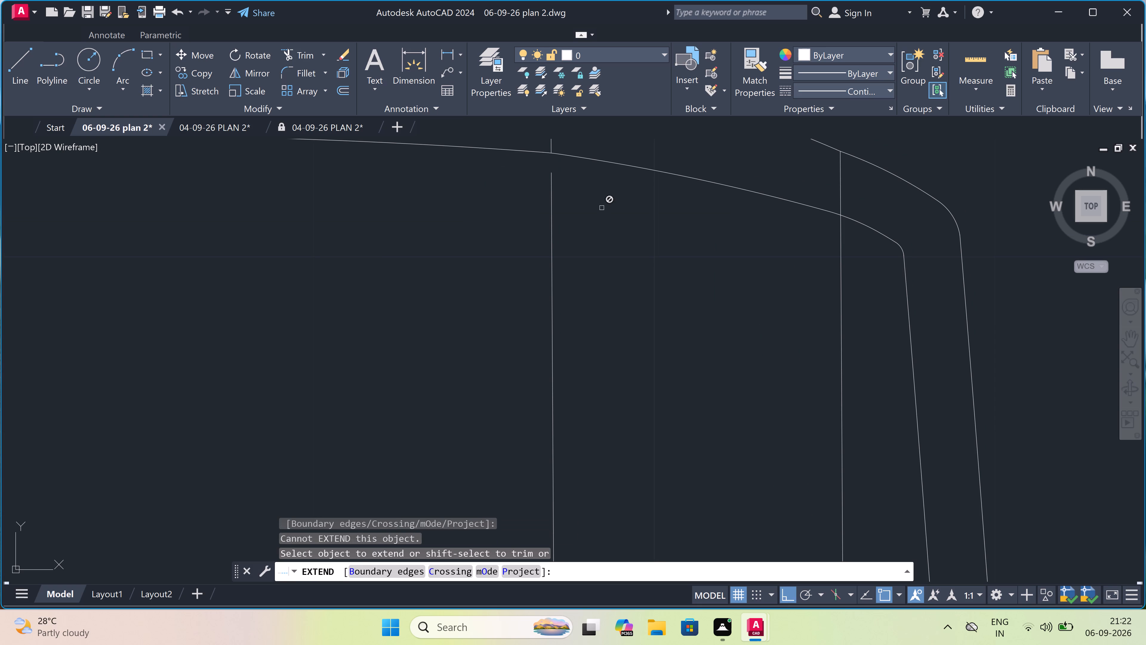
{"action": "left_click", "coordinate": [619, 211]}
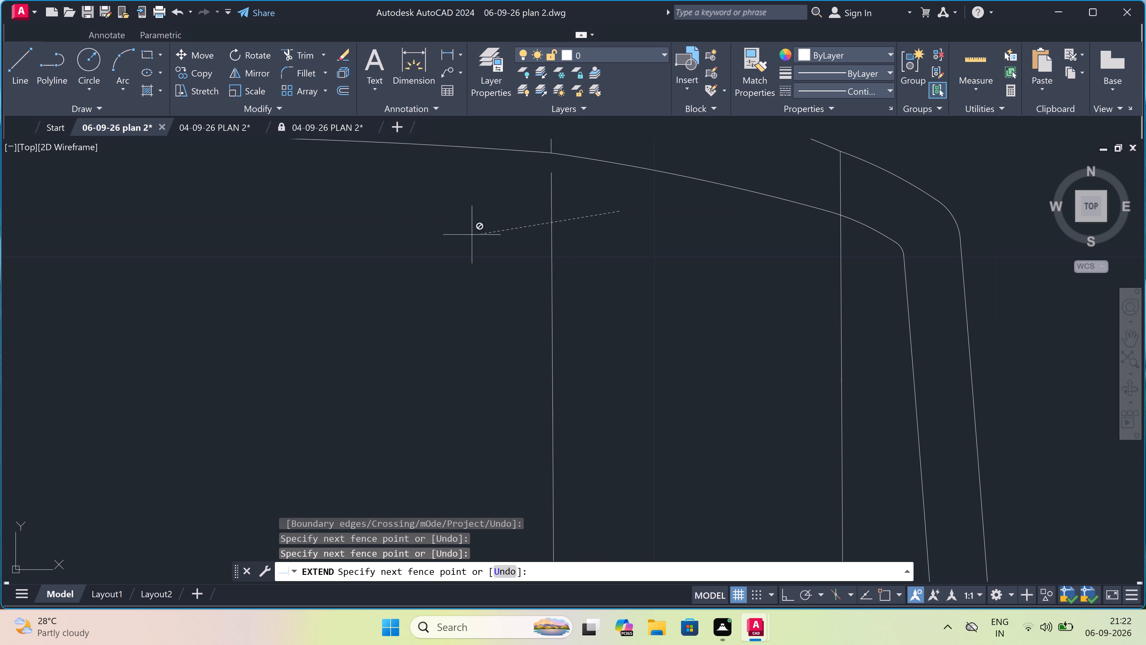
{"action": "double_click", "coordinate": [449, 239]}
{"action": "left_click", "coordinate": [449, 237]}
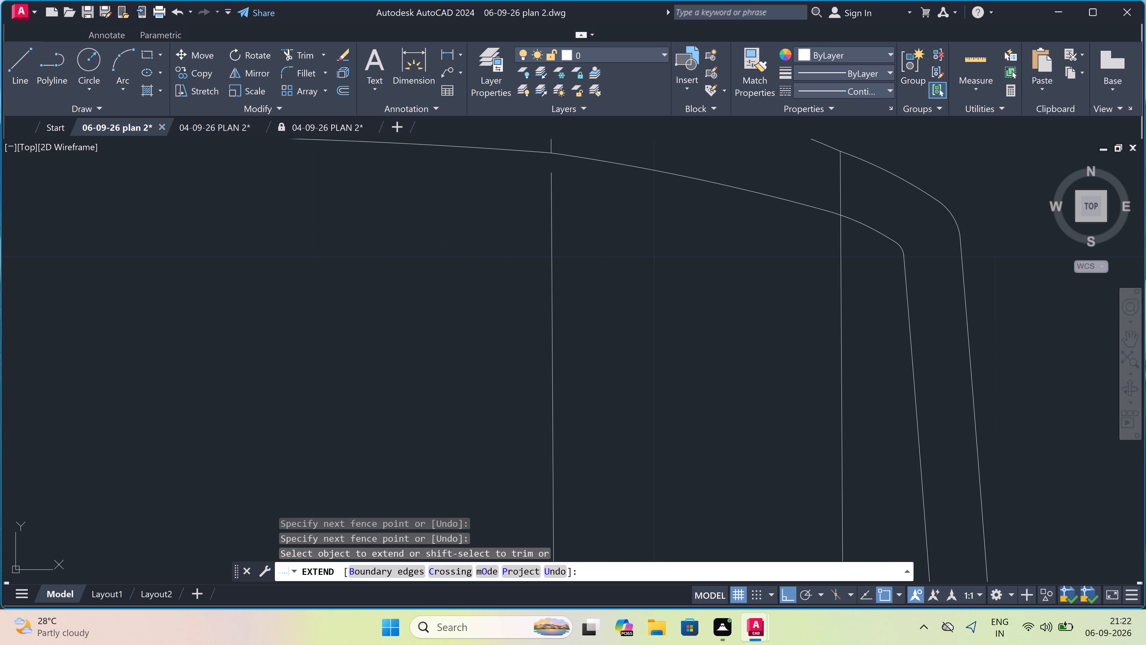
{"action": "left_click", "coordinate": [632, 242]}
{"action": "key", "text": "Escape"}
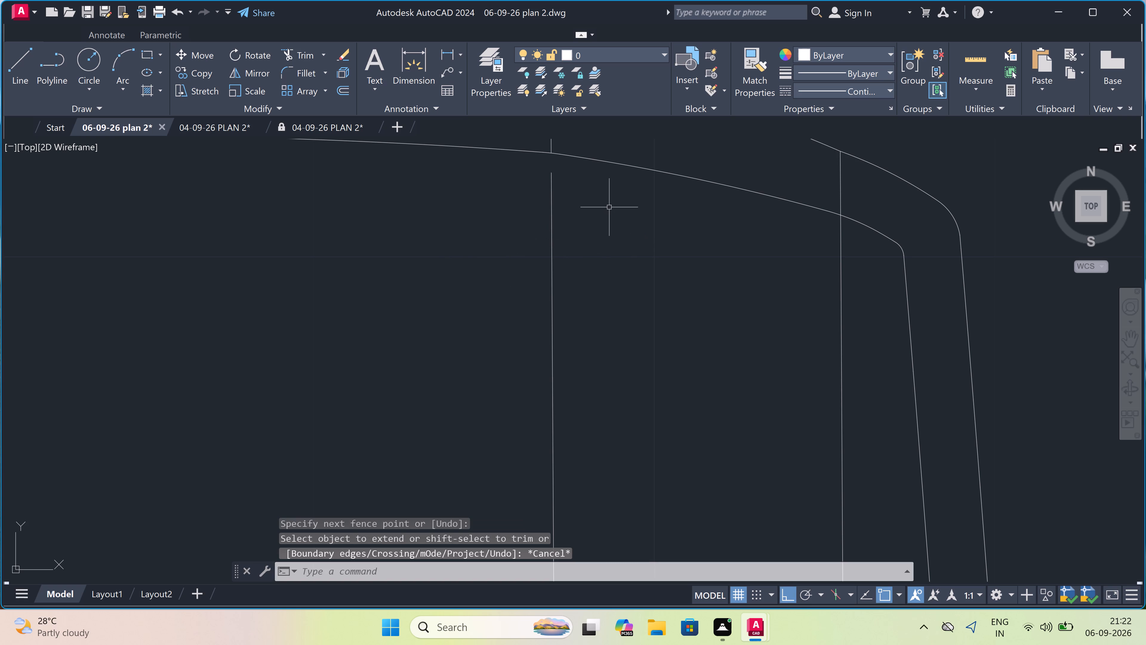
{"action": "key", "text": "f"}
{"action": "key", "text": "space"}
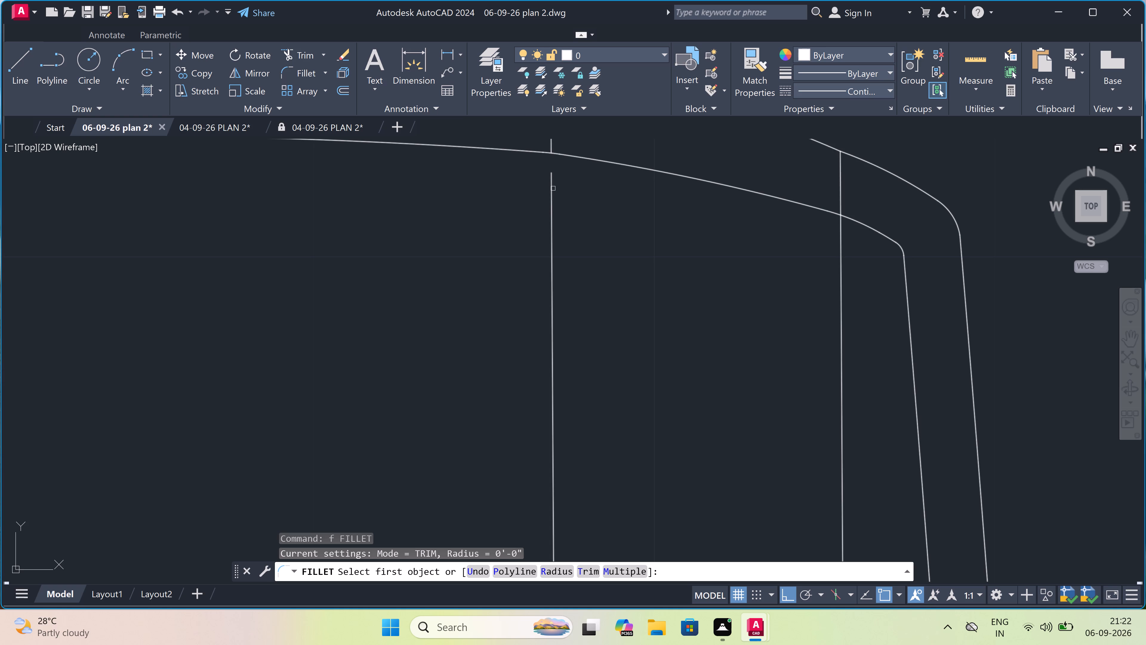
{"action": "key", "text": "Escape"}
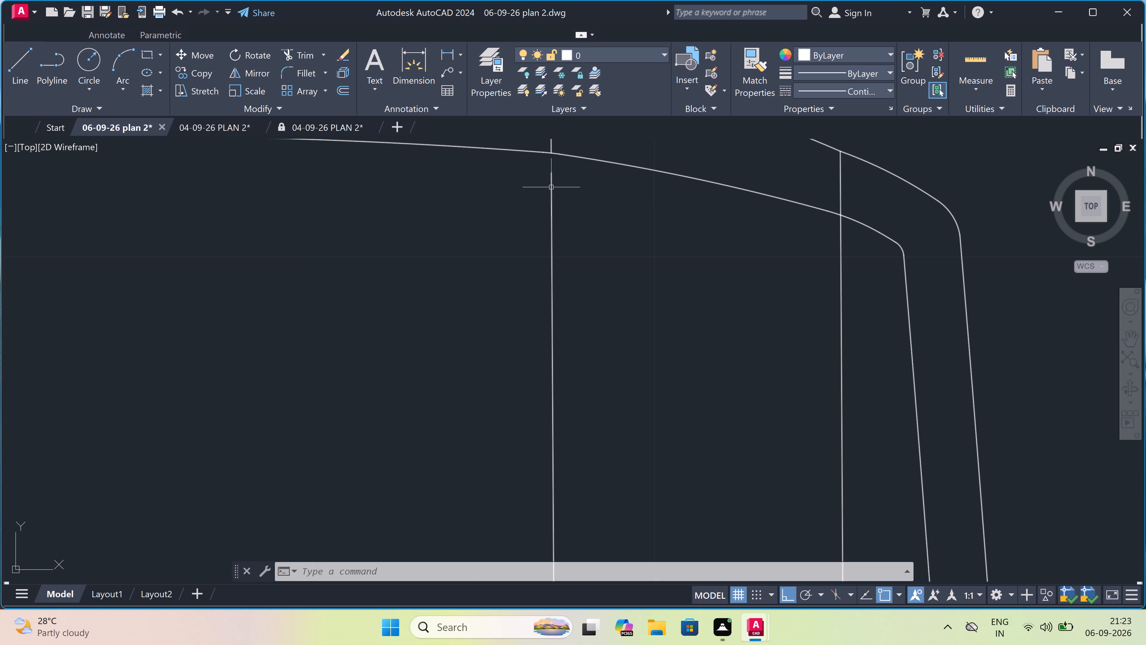
Examine the rooms along the window wall of 06-09-26 plan 2, including the partition, doors and adjoining hall.
{"action": "scroll", "coordinate": [577, 207], "scroll_direction": "down", "scroll_amount": 5}
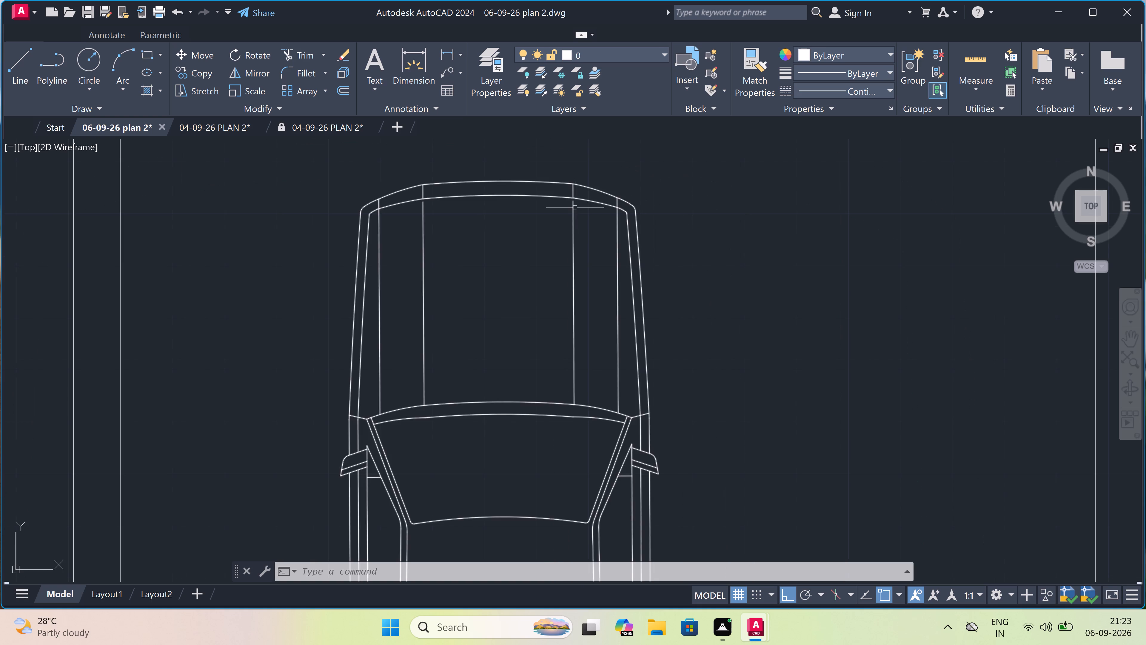
{"action": "scroll", "coordinate": [575, 208], "scroll_direction": "down", "scroll_amount": 6}
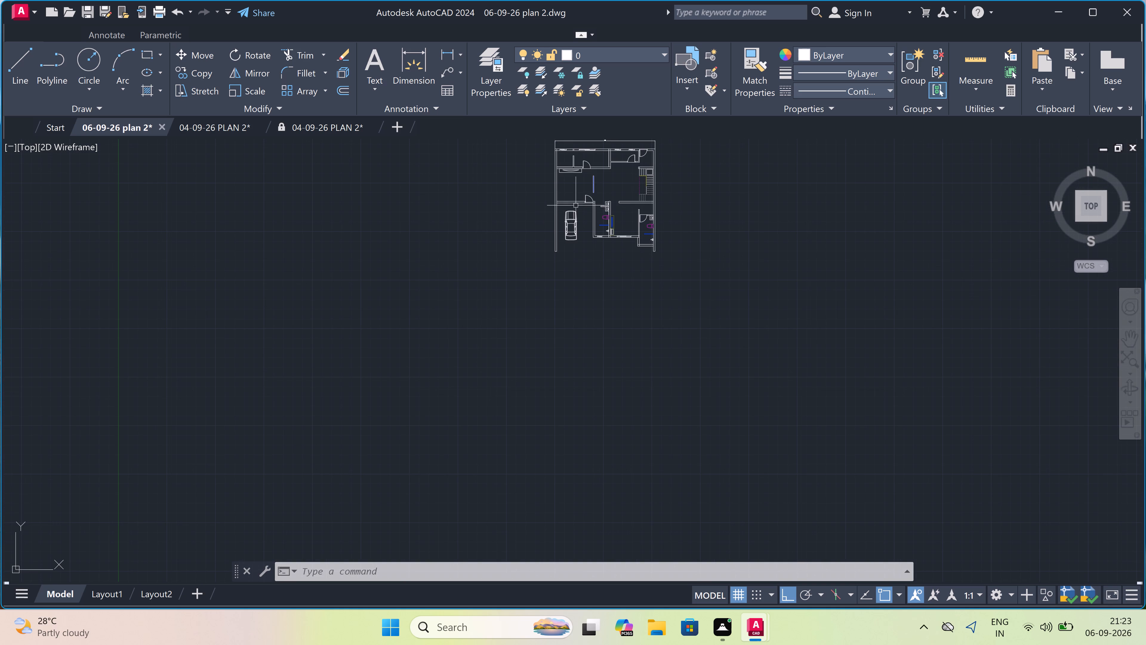
{"action": "scroll", "coordinate": [577, 156], "scroll_direction": "up", "scroll_amount": 4}
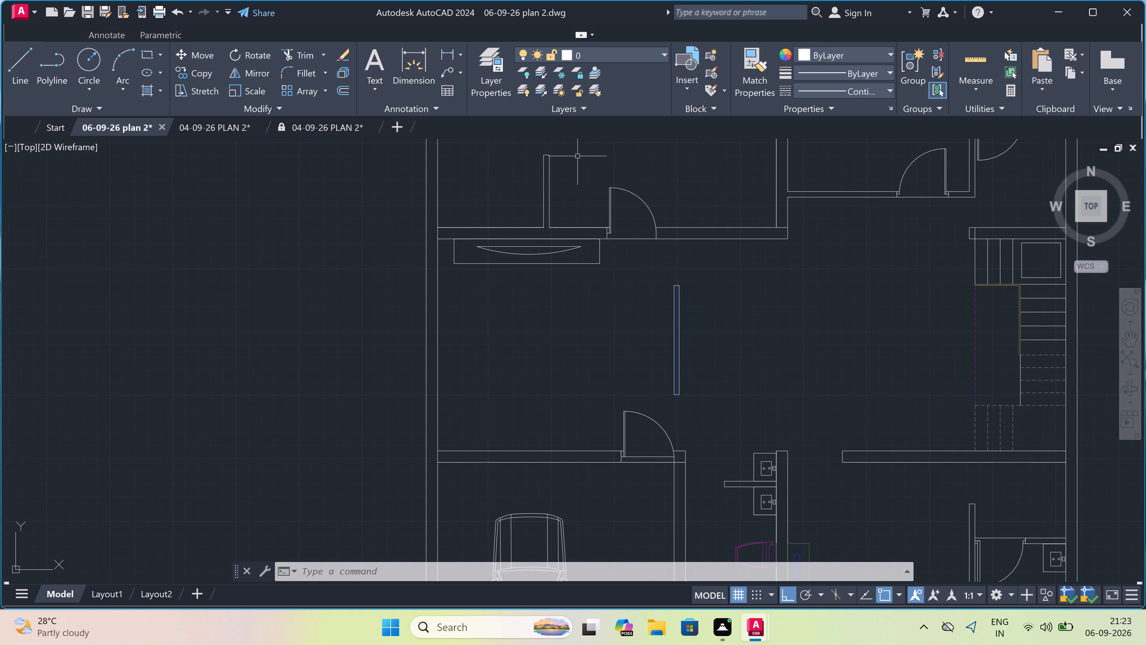
{"action": "scroll", "coordinate": [577, 156], "scroll_direction": "down", "scroll_amount": 4}
{"action": "scroll", "coordinate": [573, 151], "scroll_direction": "up", "scroll_amount": 4}
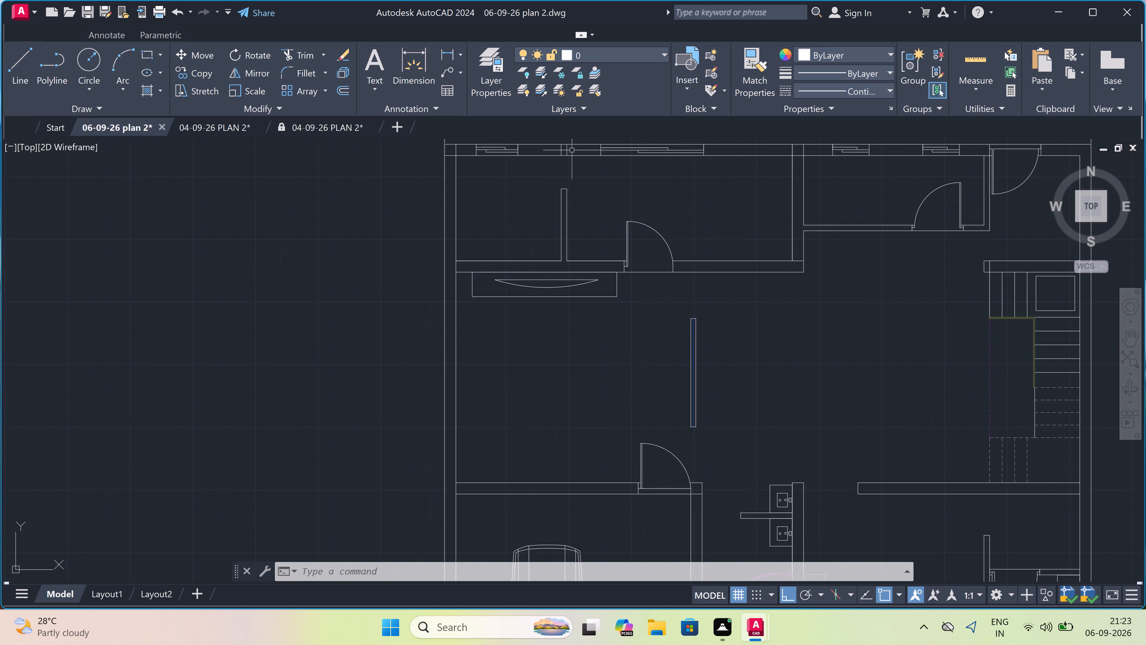
{"action": "scroll", "coordinate": [572, 150], "scroll_direction": "up", "scroll_amount": 2}
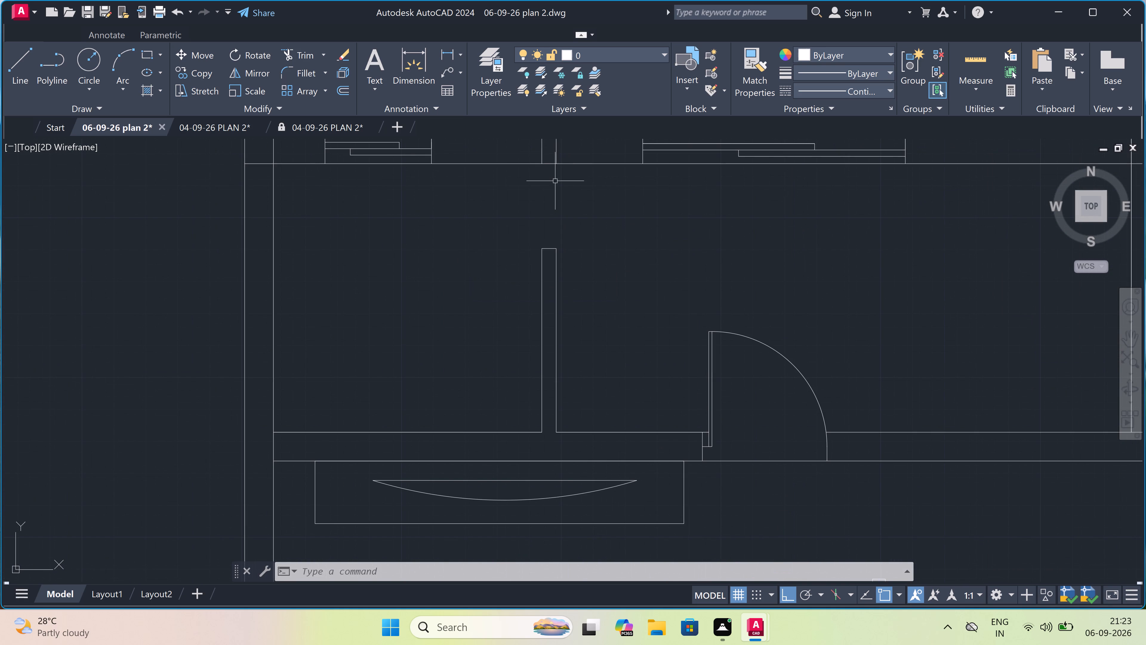
{"action": "scroll", "coordinate": [551, 185], "scroll_direction": "down", "scroll_amount": 2}
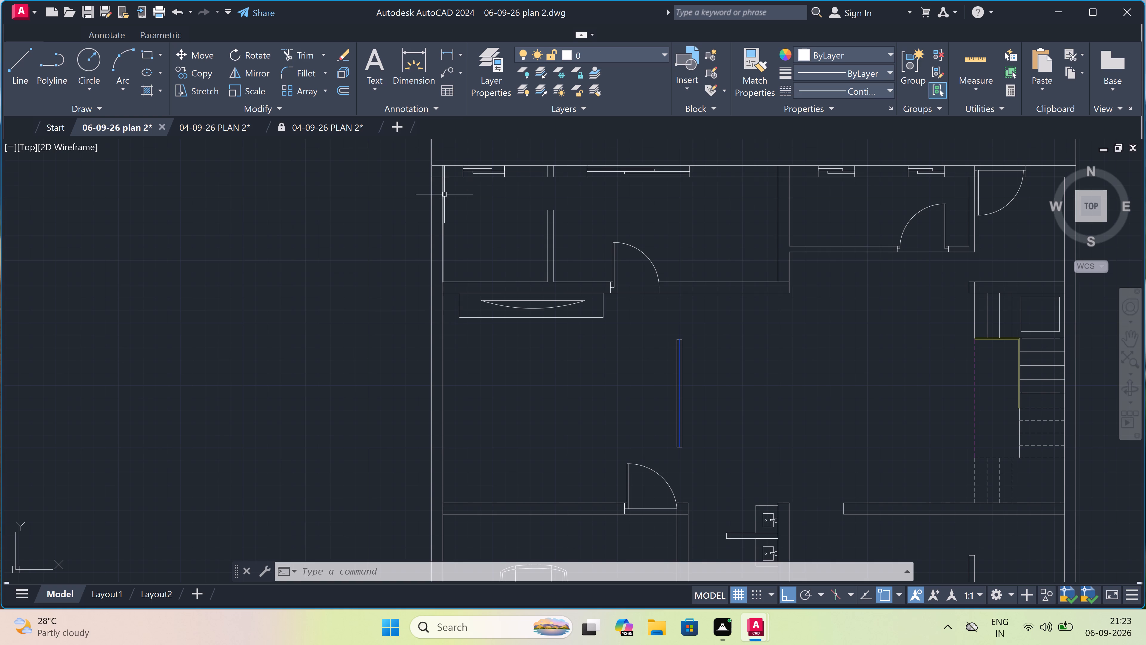
{"action": "scroll", "coordinate": [492, 182], "scroll_direction": "down", "scroll_amount": 4}
{"action": "scroll", "coordinate": [489, 182], "scroll_direction": "up", "scroll_amount": 3}
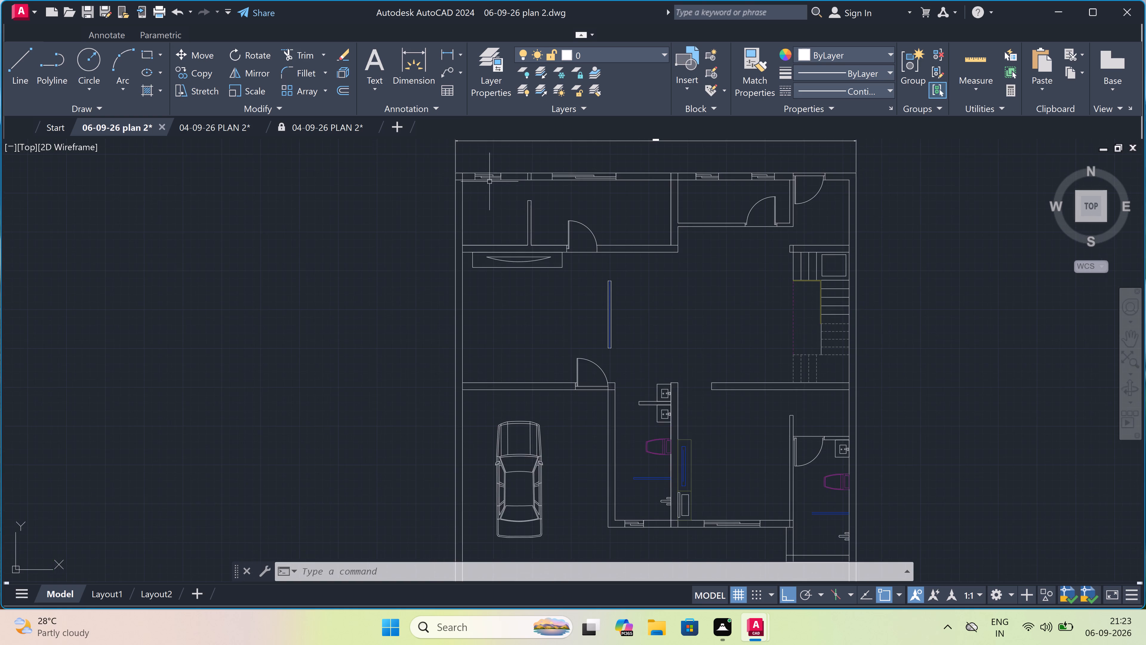
{"action": "scroll", "coordinate": [489, 182], "scroll_direction": "up", "scroll_amount": 4}
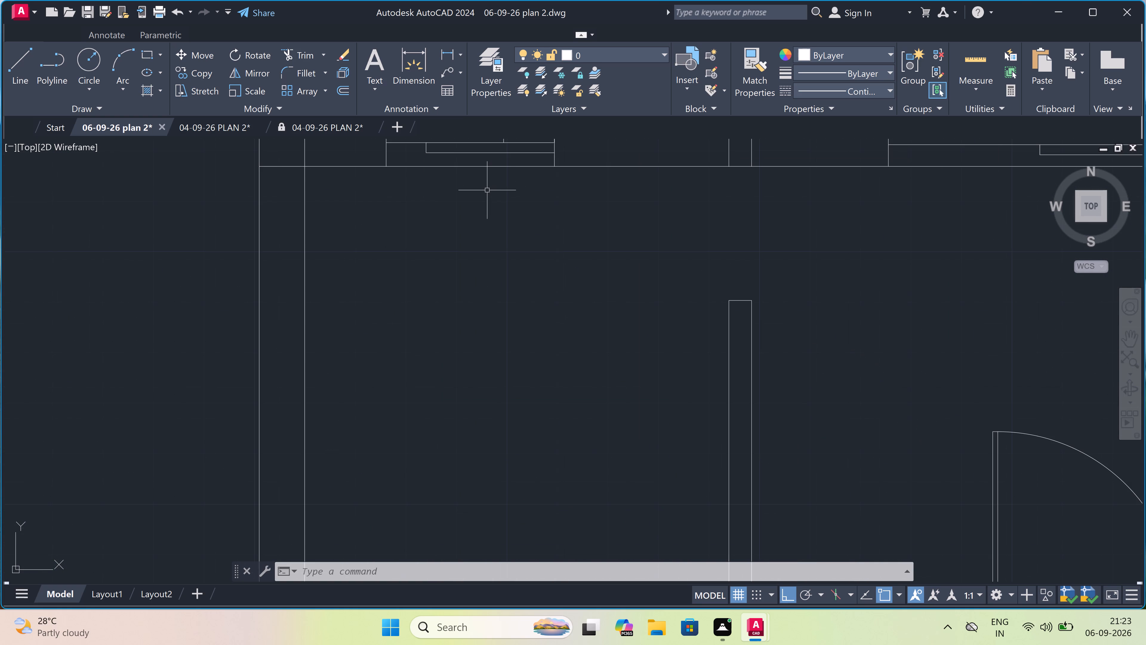
{"action": "scroll", "coordinate": [487, 190], "scroll_direction": "down", "scroll_amount": 1}
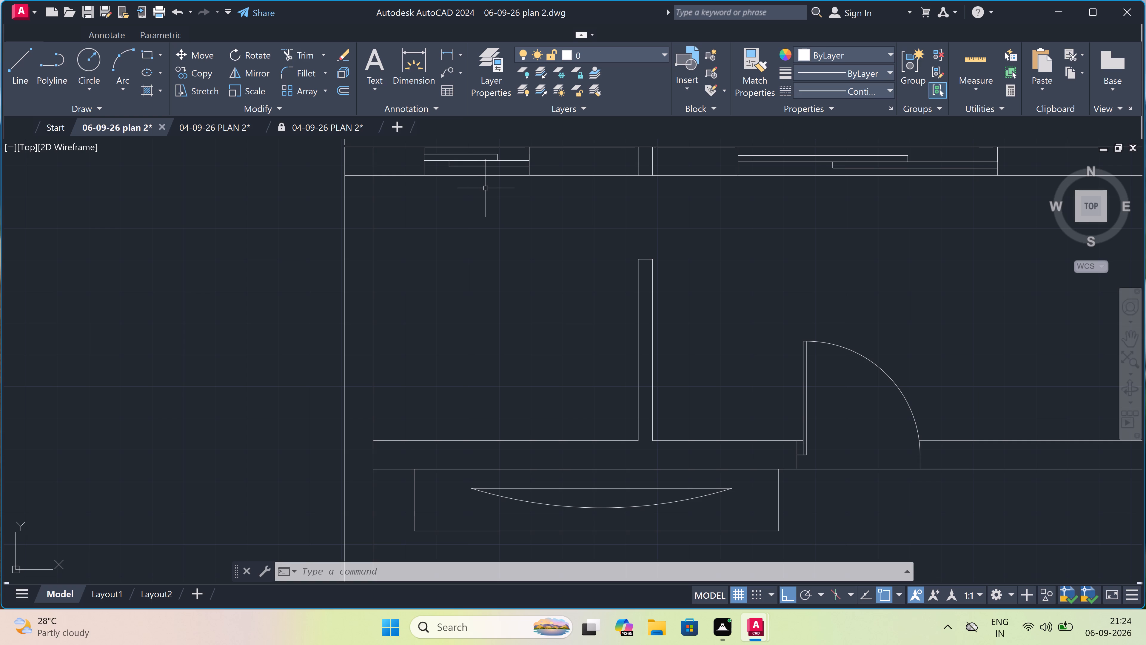
{"action": "scroll", "coordinate": [486, 188], "scroll_direction": "down", "scroll_amount": 2}
{"action": "scroll", "coordinate": [484, 187], "scroll_direction": "up", "scroll_amount": 2}
{"action": "scroll", "coordinate": [484, 187], "scroll_direction": "down", "scroll_amount": 2}
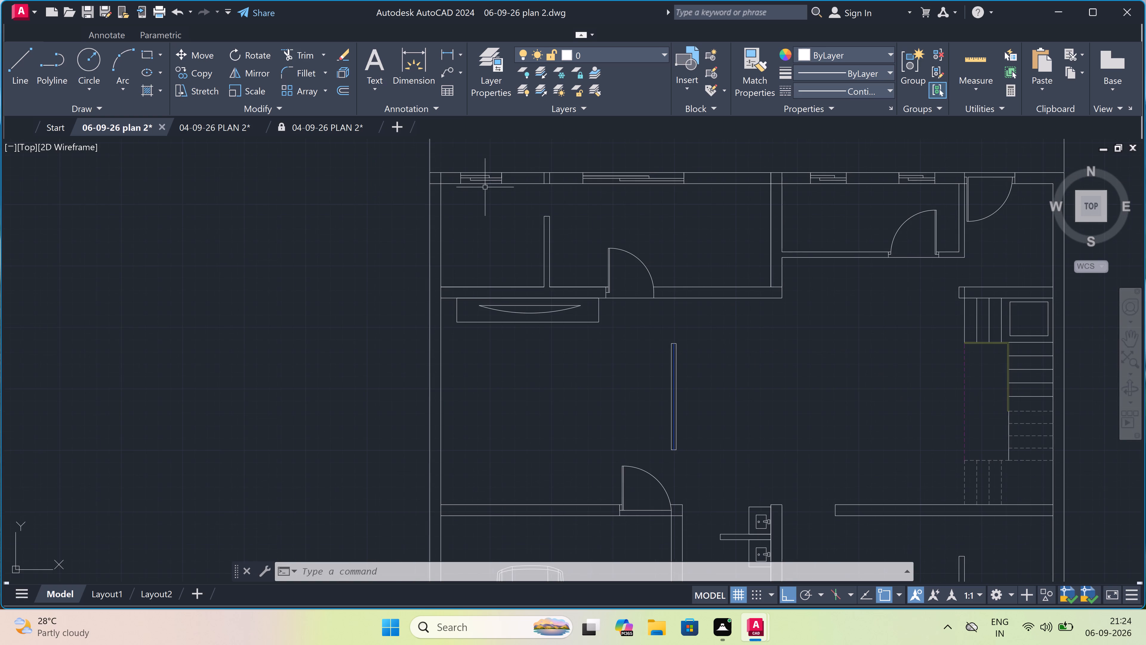
{"action": "scroll", "coordinate": [485, 187], "scroll_direction": "up", "scroll_amount": 1}
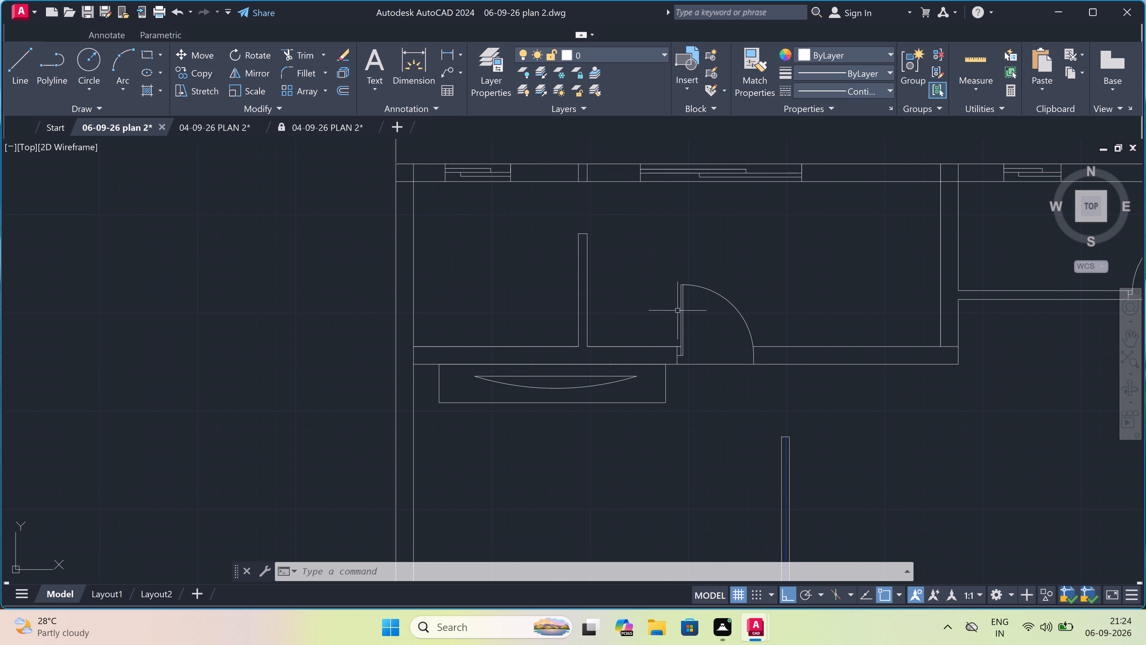
{"action": "scroll", "coordinate": [677, 311], "scroll_direction": "up", "scroll_amount": 2}
{"action": "scroll", "coordinate": [677, 311], "scroll_direction": "down", "scroll_amount": 2}
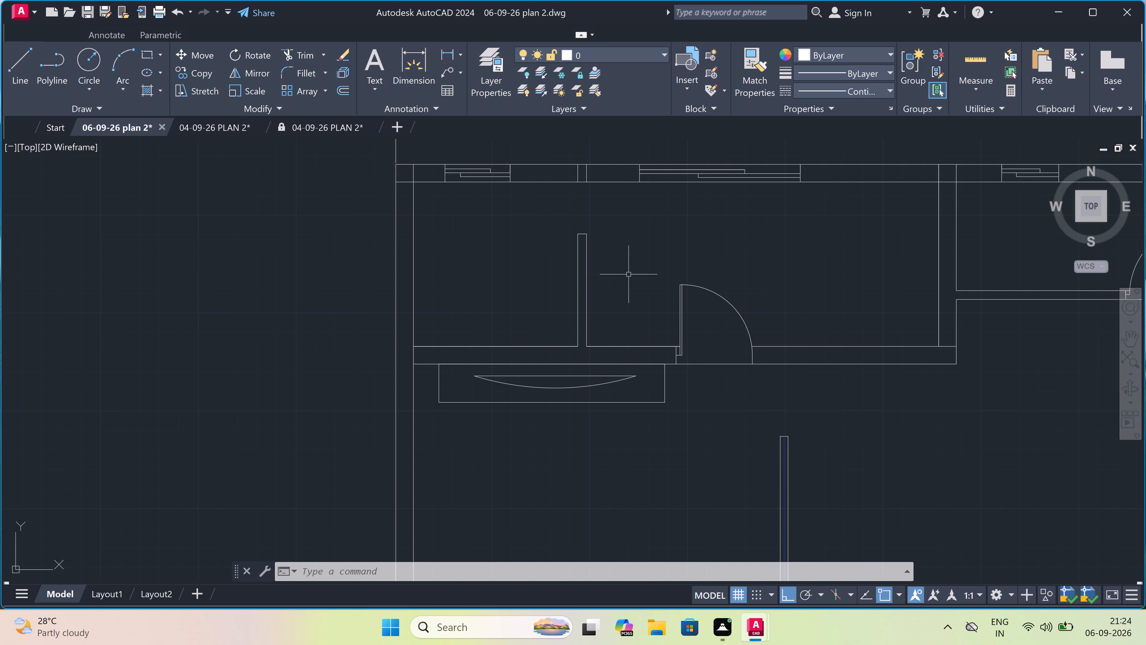
{"action": "scroll", "coordinate": [827, 412], "scroll_direction": "down", "scroll_amount": 2}
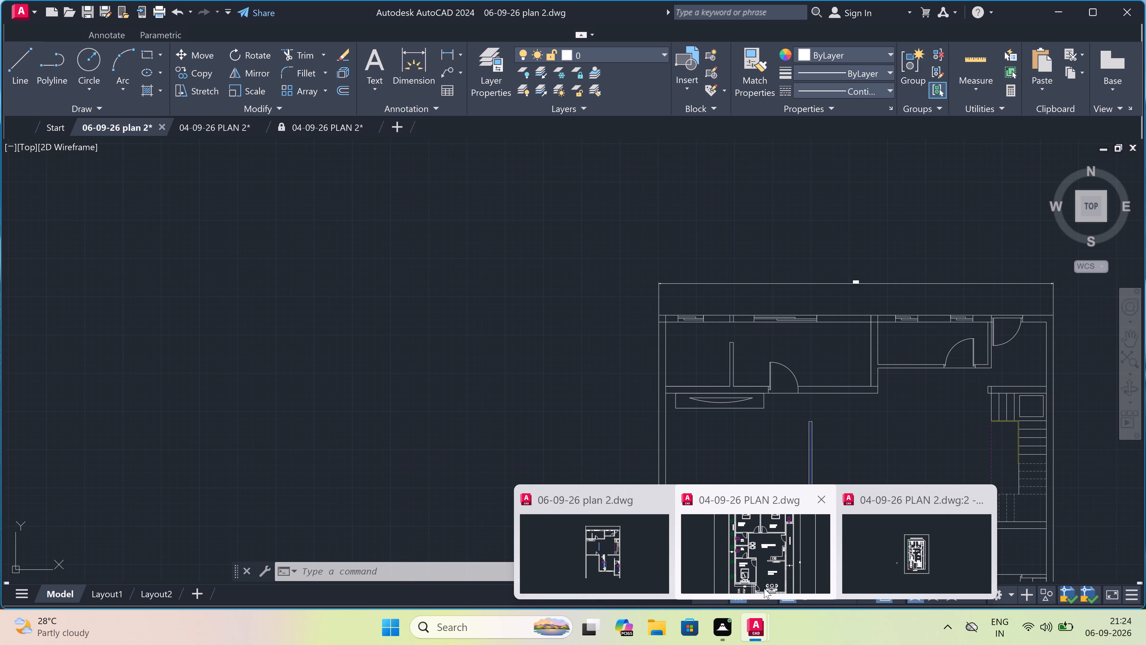
Switch to the editable 04-09-26 PLAN 2 and copy the four-chair dining table in the kitchen and living hall to the clipboard.
{"action": "left_click_drag", "start_coordinate": [757, 570], "coordinate": [755, 569]}
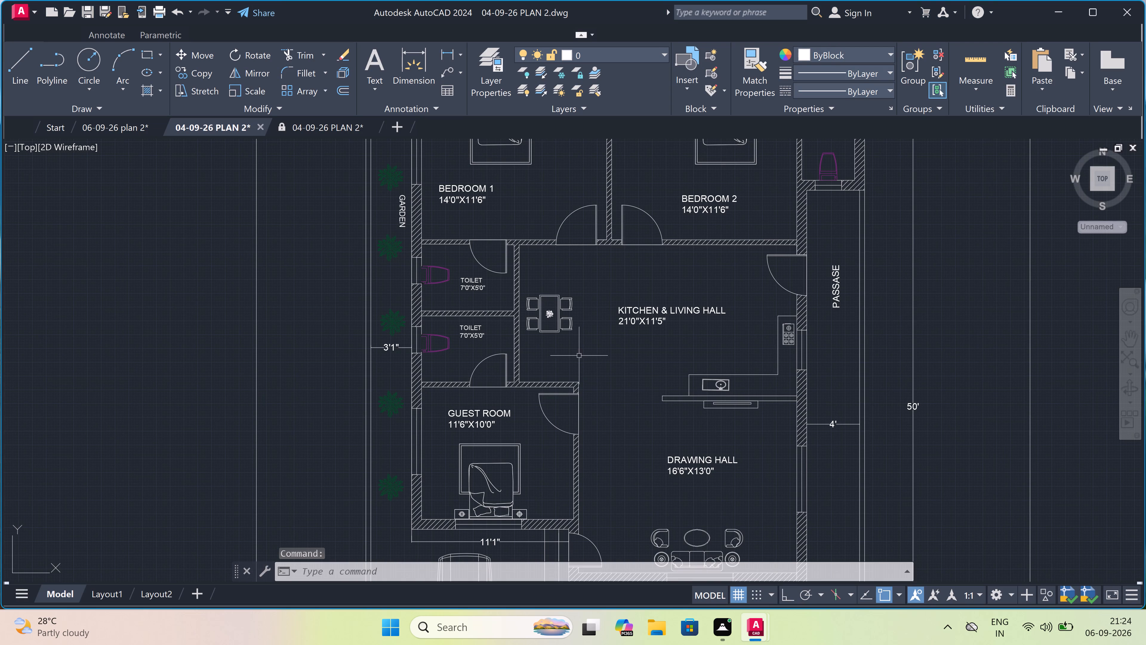
{"action": "scroll", "coordinate": [558, 316], "scroll_direction": "up", "scroll_amount": 3}
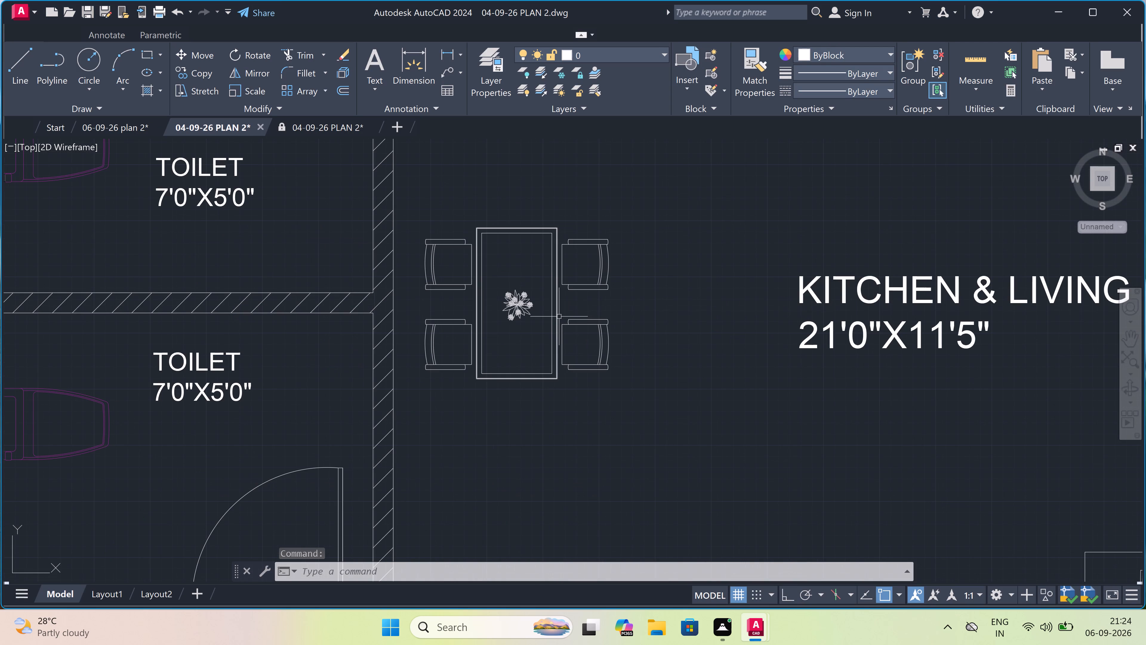
{"action": "left_click_drag", "start_coordinate": [640, 189], "coordinate": [641, 196]}
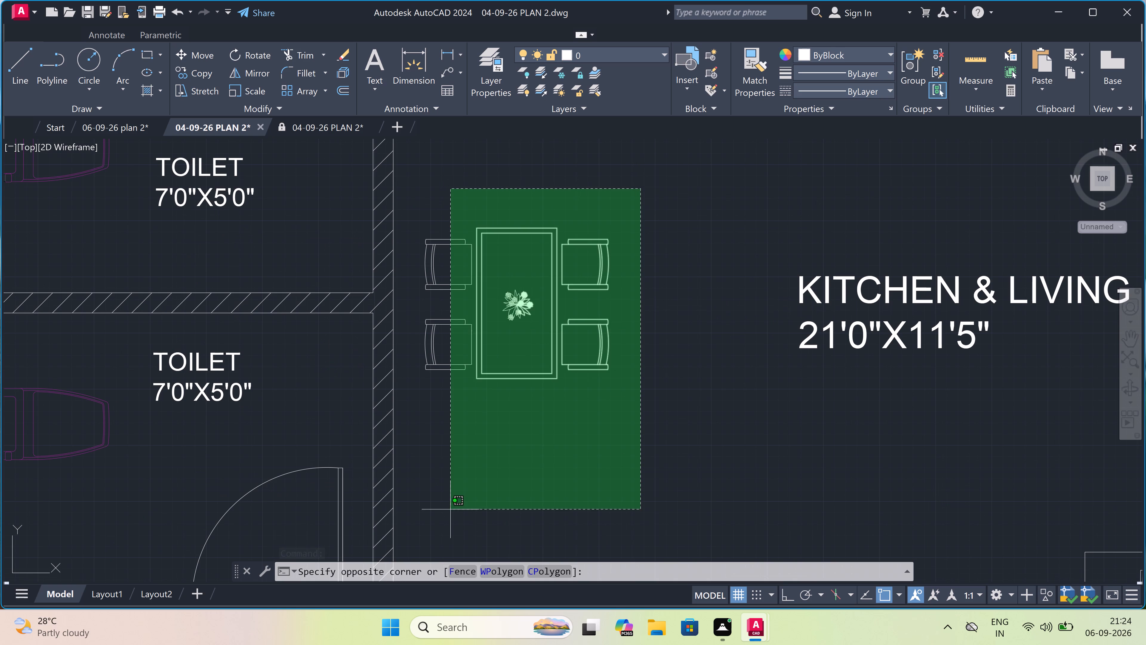
{"action": "left_click", "coordinate": [410, 499]}
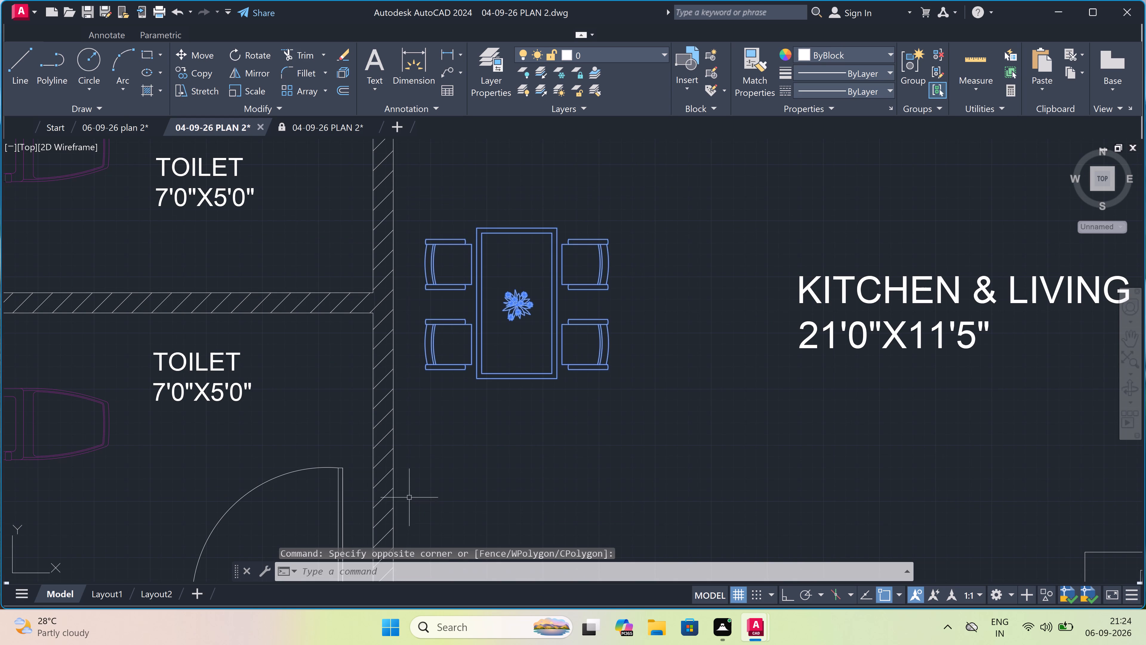
{"action": "key", "text": "ctrl+c"}
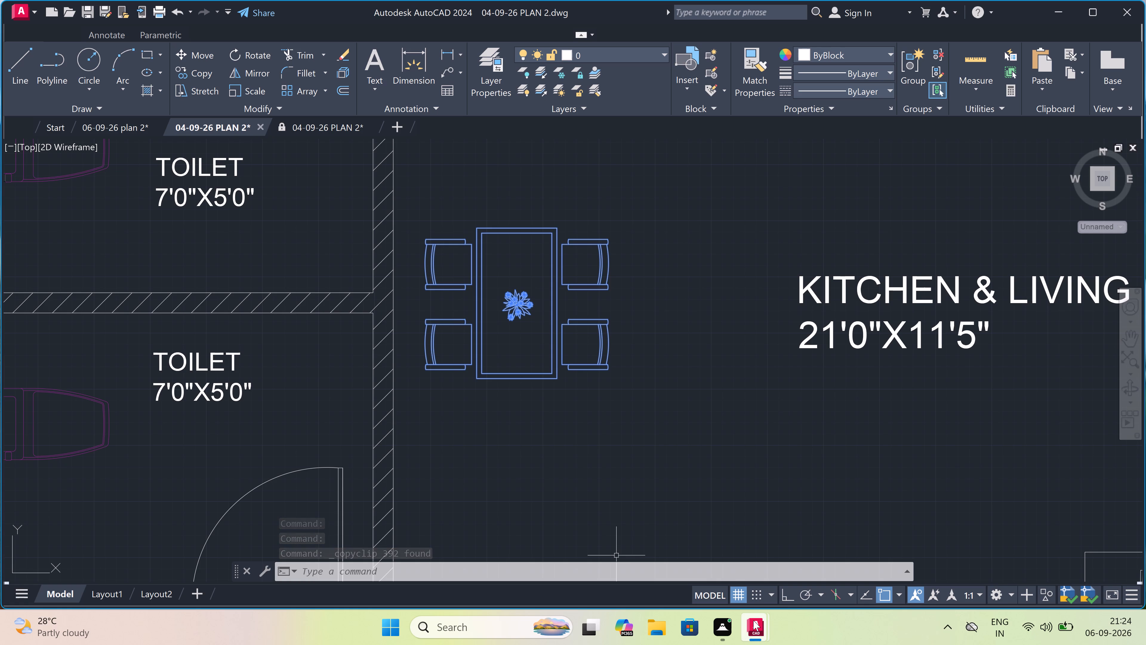
Paste the dining set into 06-09-26 plan 2, in the empty space outside the outer wall near the window-wall rooms.
{"action": "left_click", "coordinate": [639, 565]}
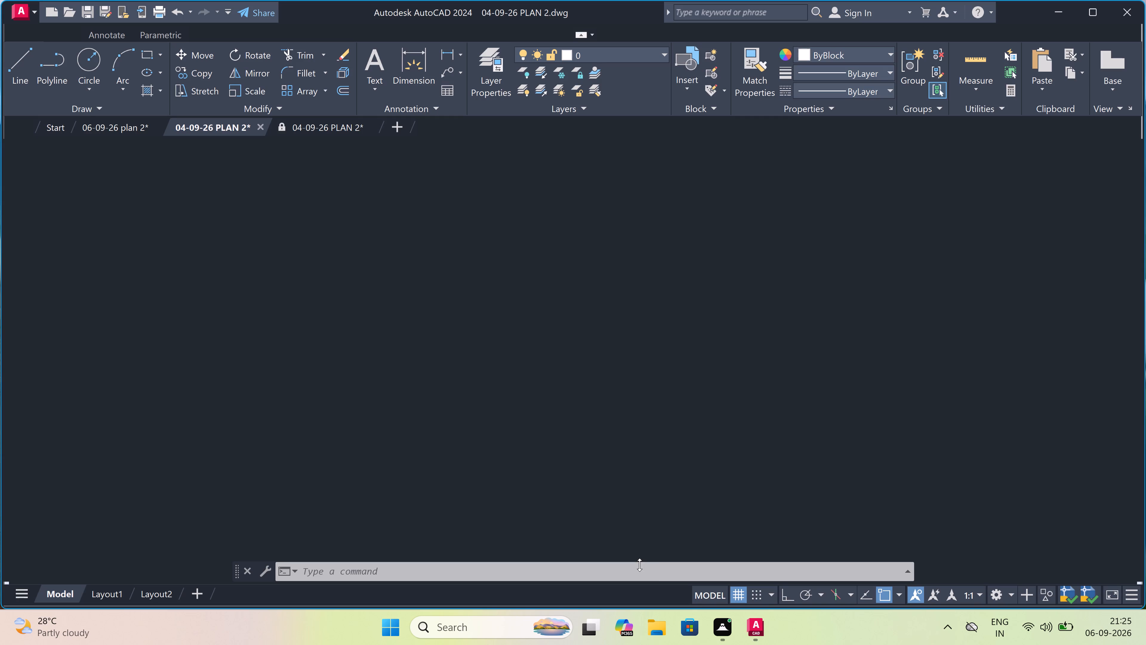
{"action": "key", "text": "ctrl+v"}
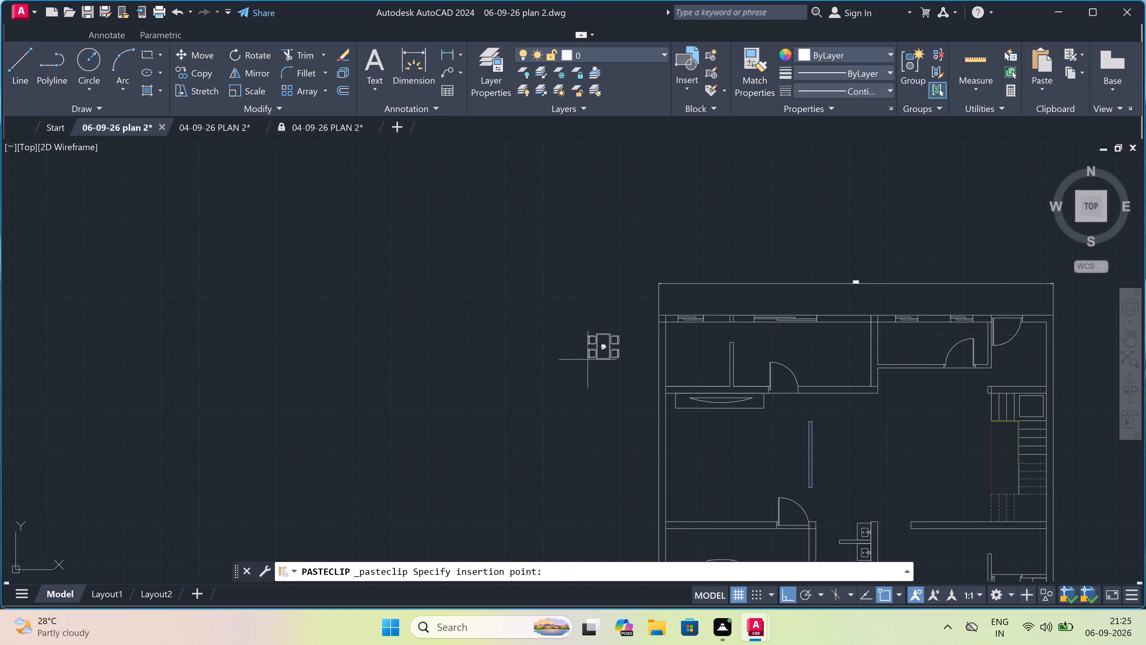
{"action": "left_click", "coordinate": [570, 363]}
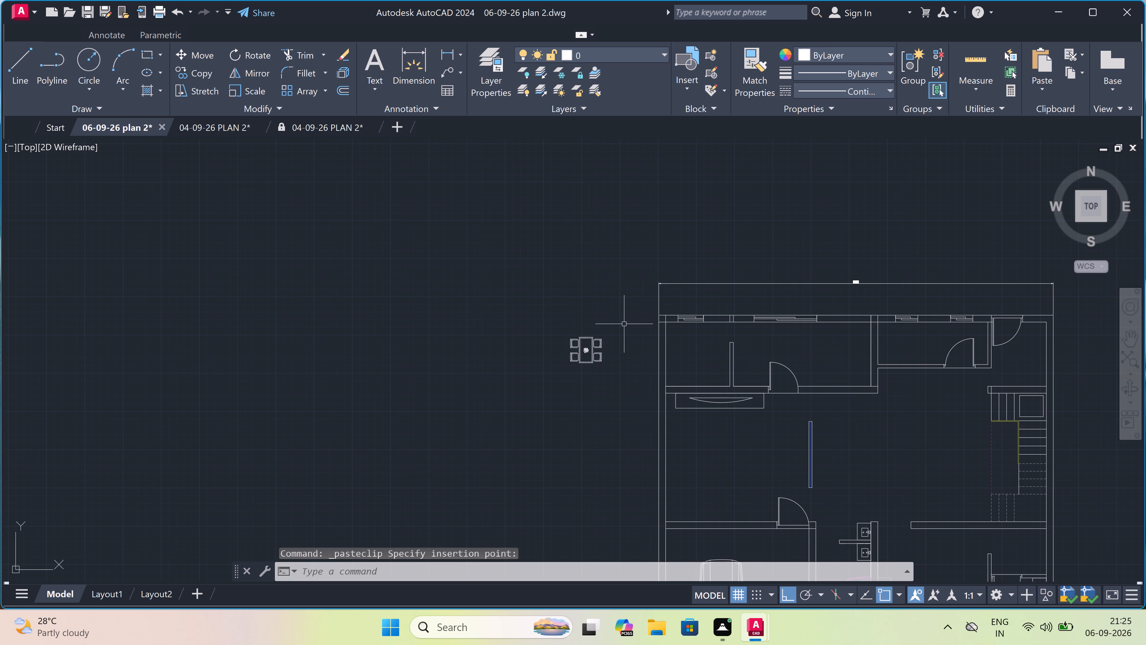
{"action": "key", "text": "Escape"}
Scale the pasted dining set up to about twice its size, using the table's centre as base point.
{"action": "left_click_drag", "start_coordinate": [624, 324], "coordinate": [620, 331]}
{"action": "left_click", "coordinate": [533, 419]}
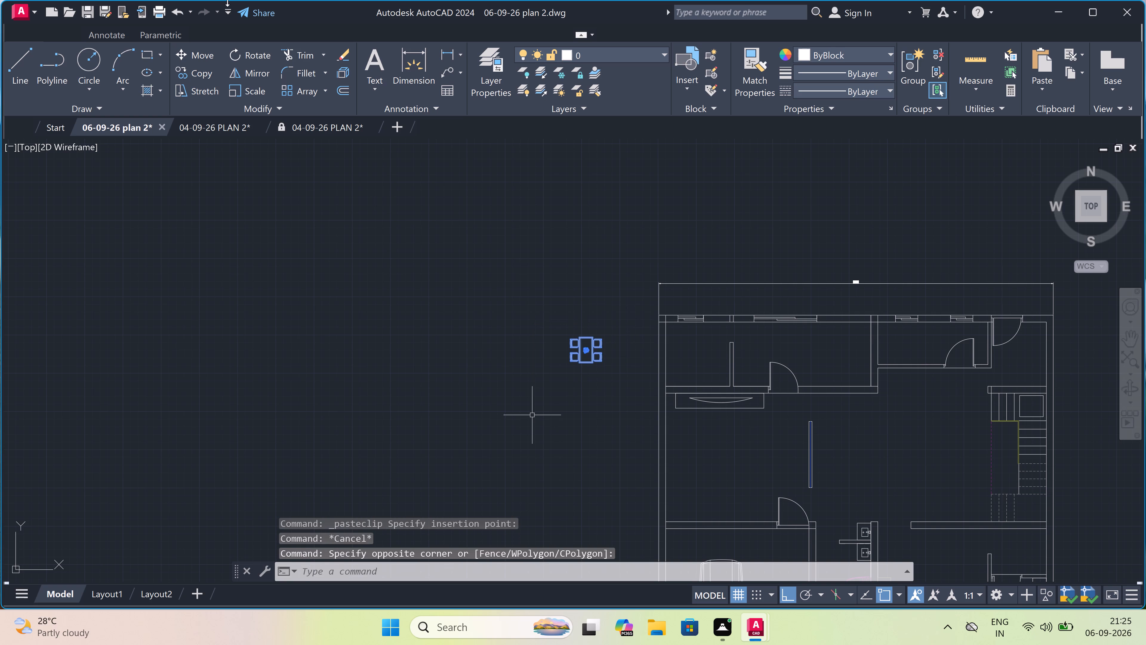
{"action": "double_click", "coordinate": [255, 89]}
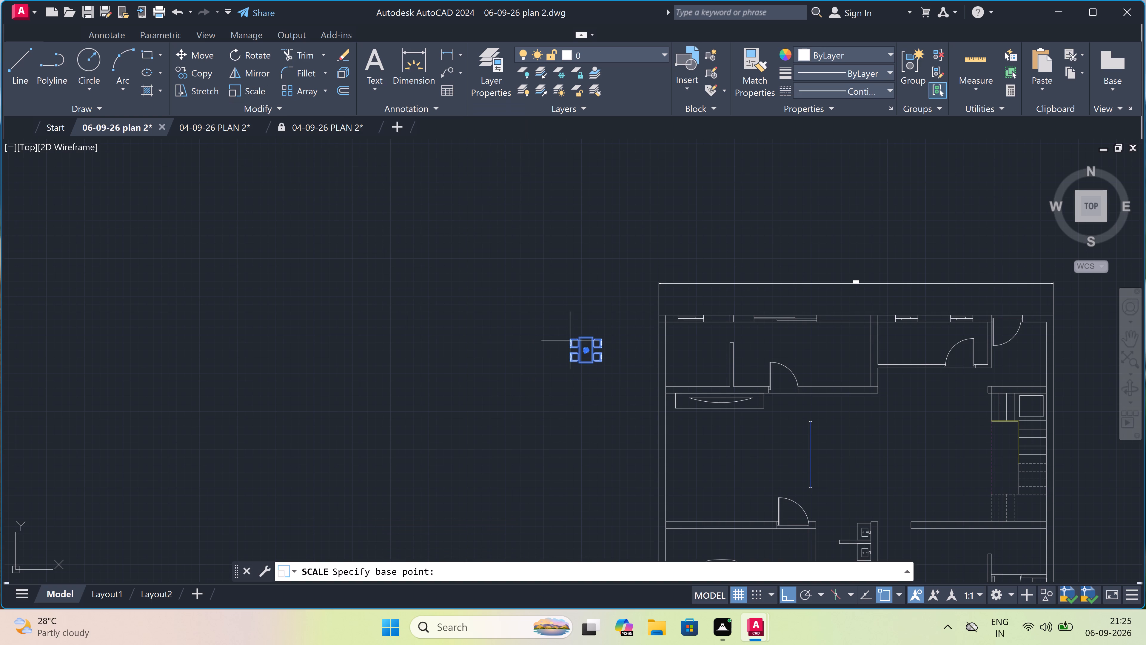
{"action": "left_click", "coordinate": [585, 349]}
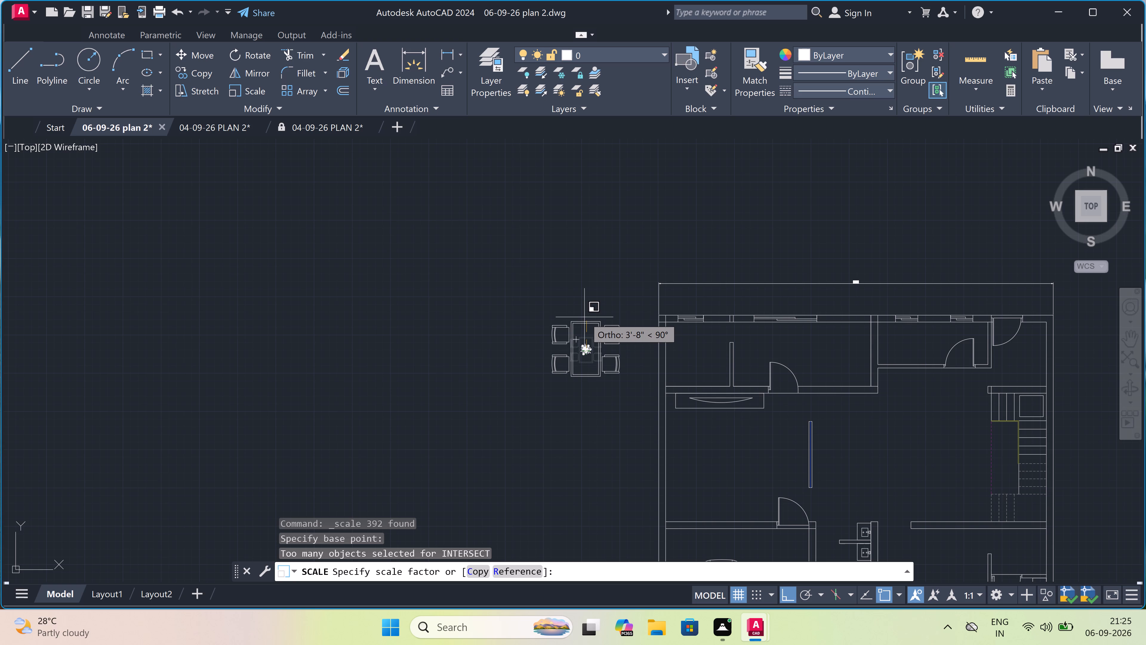
{"action": "left_click", "coordinate": [585, 318]}
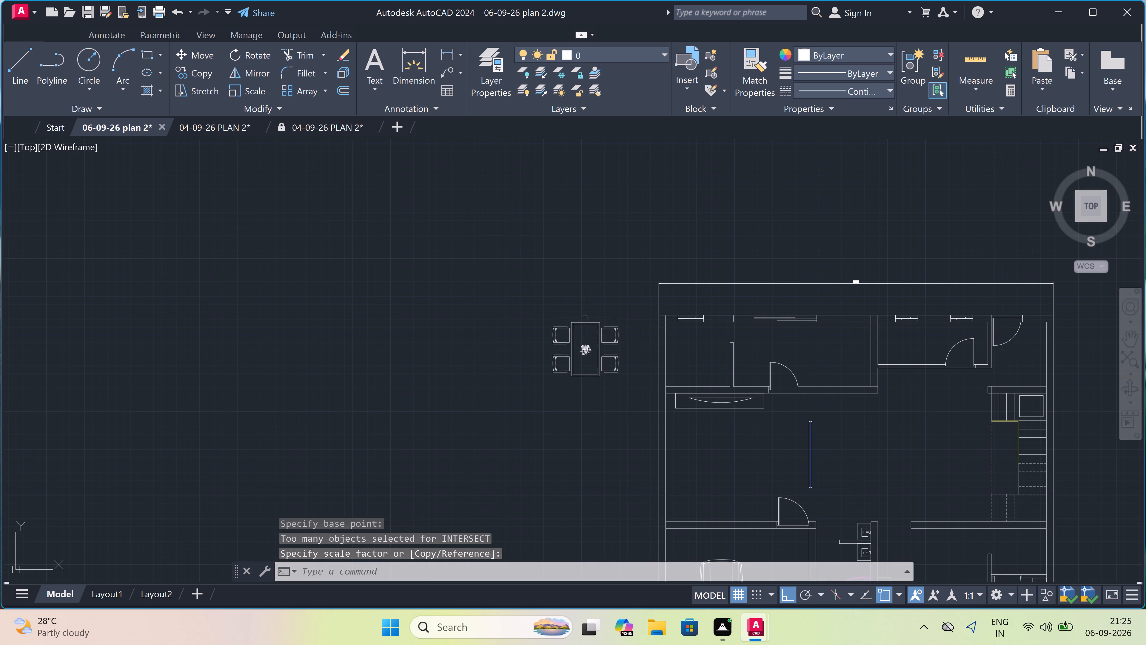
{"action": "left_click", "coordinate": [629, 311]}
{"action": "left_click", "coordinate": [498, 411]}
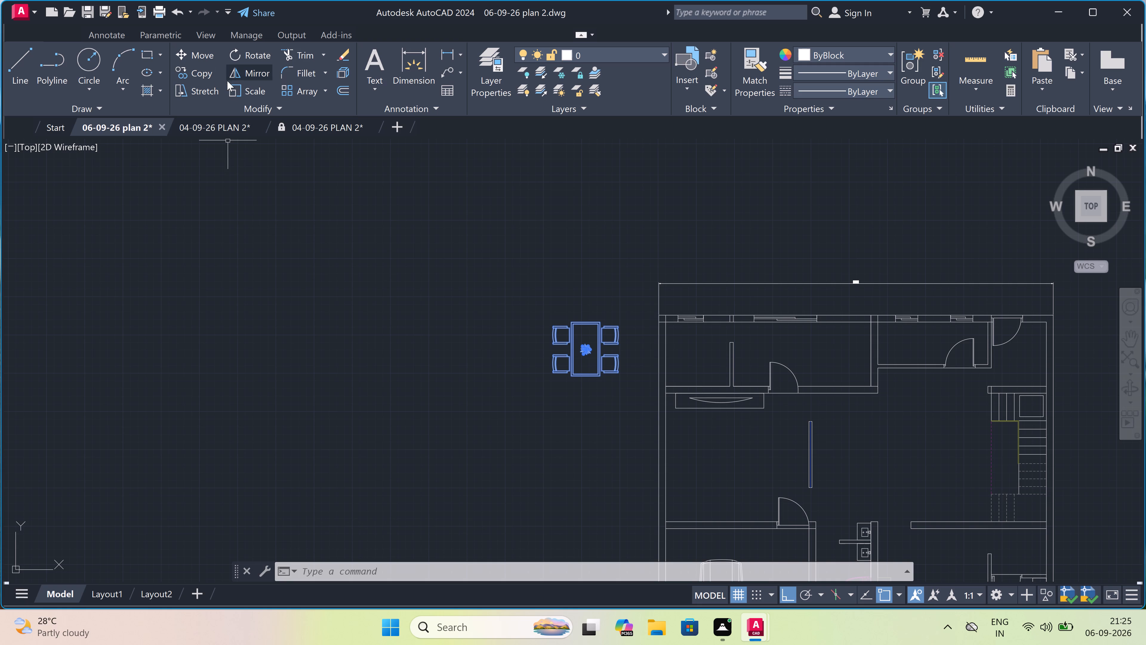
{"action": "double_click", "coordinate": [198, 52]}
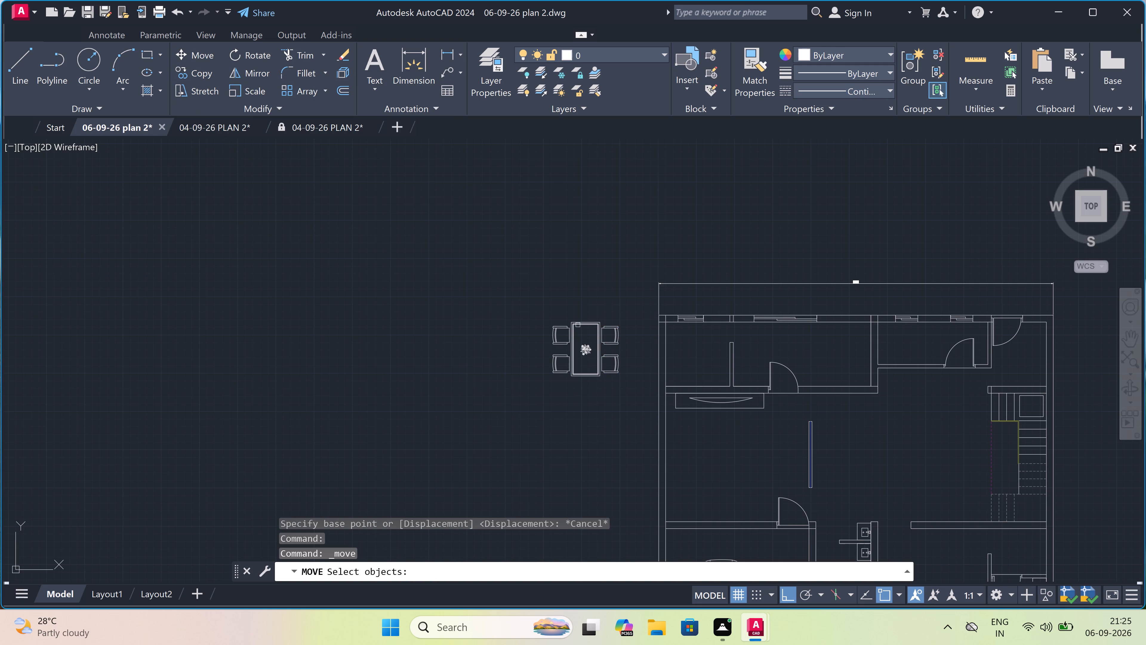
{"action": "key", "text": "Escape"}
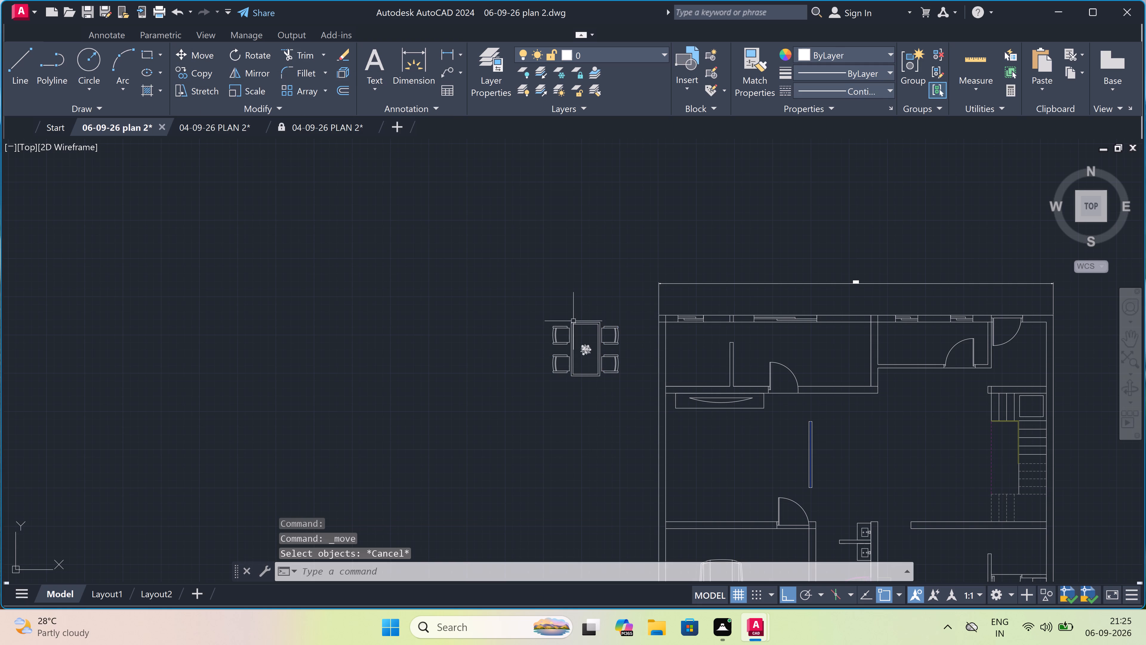
Move the dining set from outside the outer wall into the hall beside the staircase, using the table's centre as base point, with Ortho off.
{"action": "scroll", "coordinate": [580, 348], "scroll_direction": "up", "scroll_amount": 1}
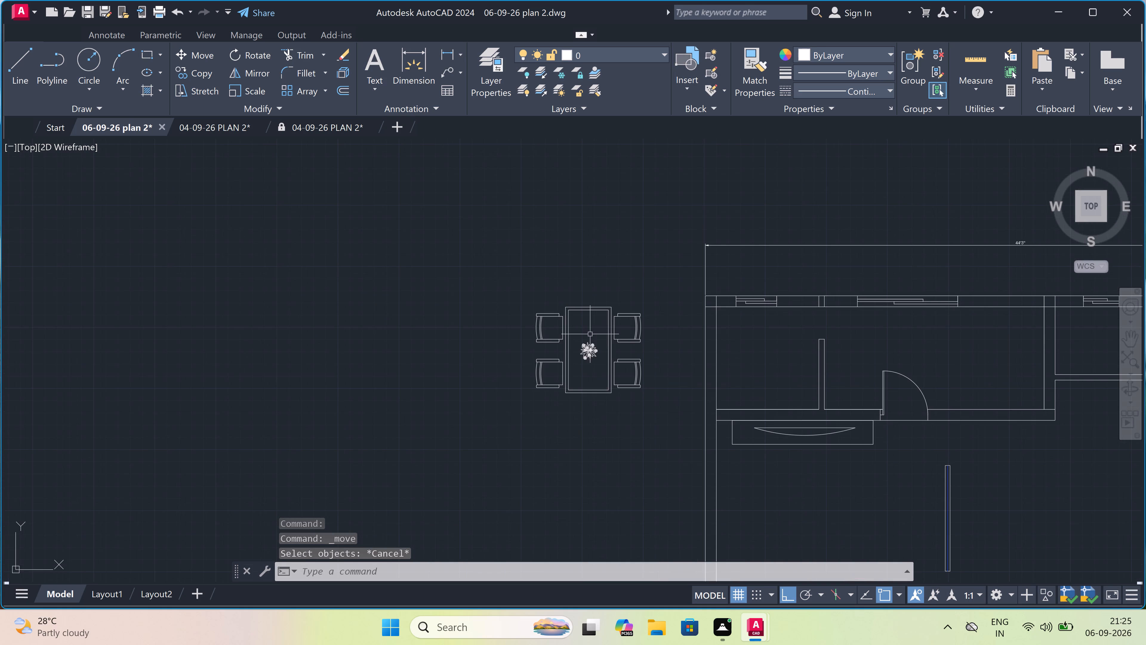
{"action": "left_click", "coordinate": [674, 265]}
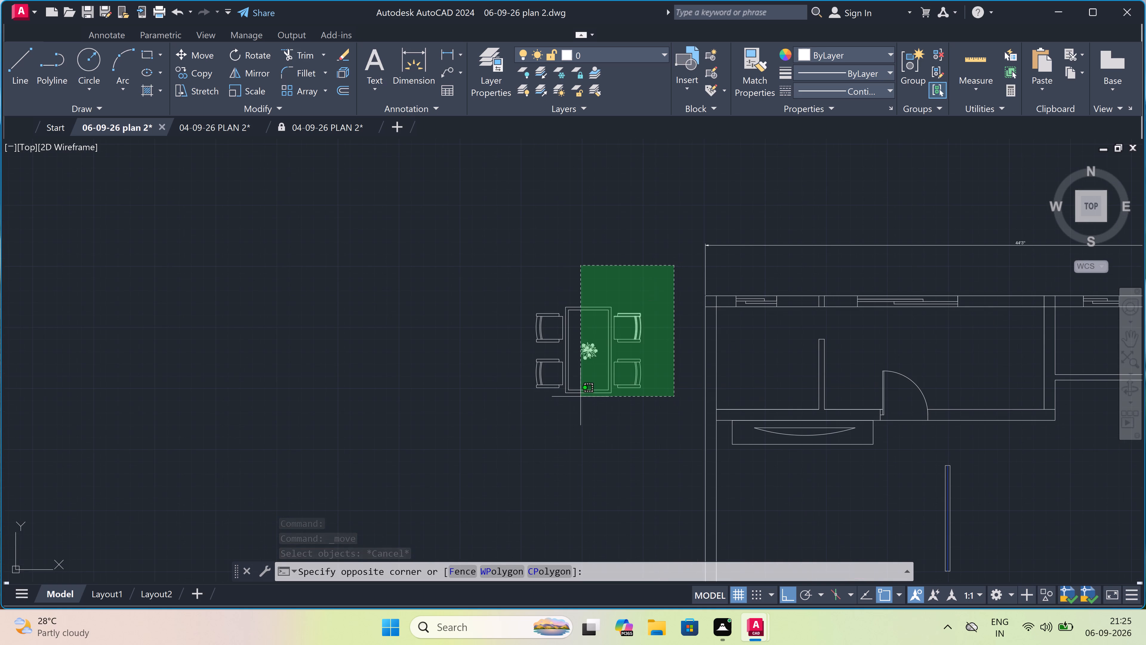
{"action": "left_click", "coordinate": [363, 541]}
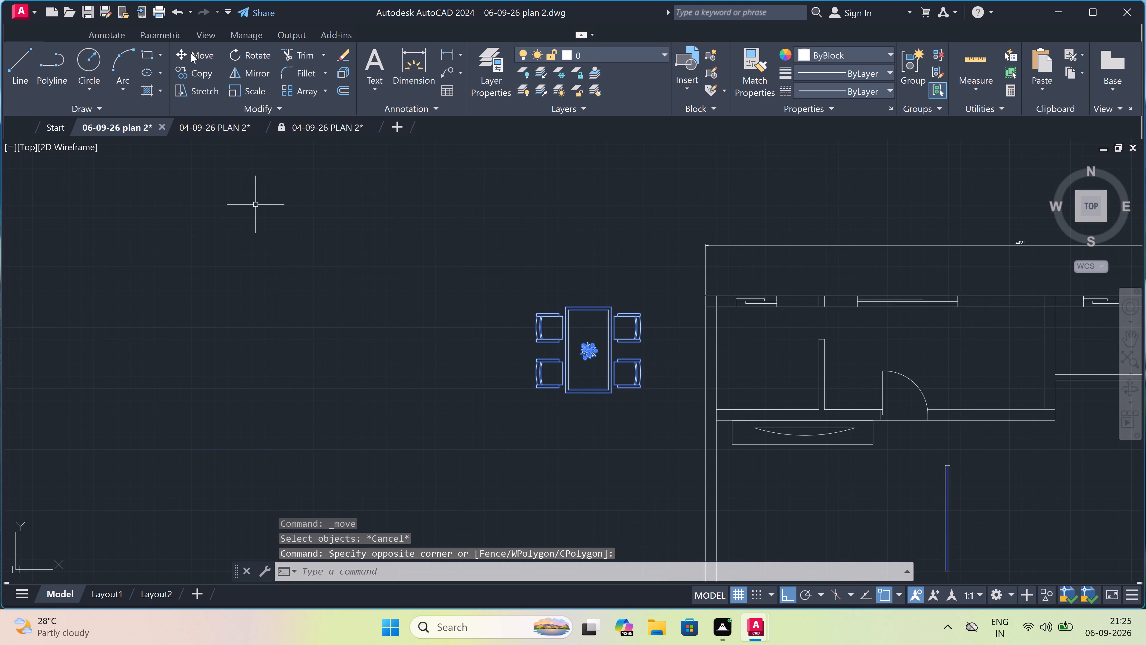
{"action": "left_click", "coordinate": [201, 53]}
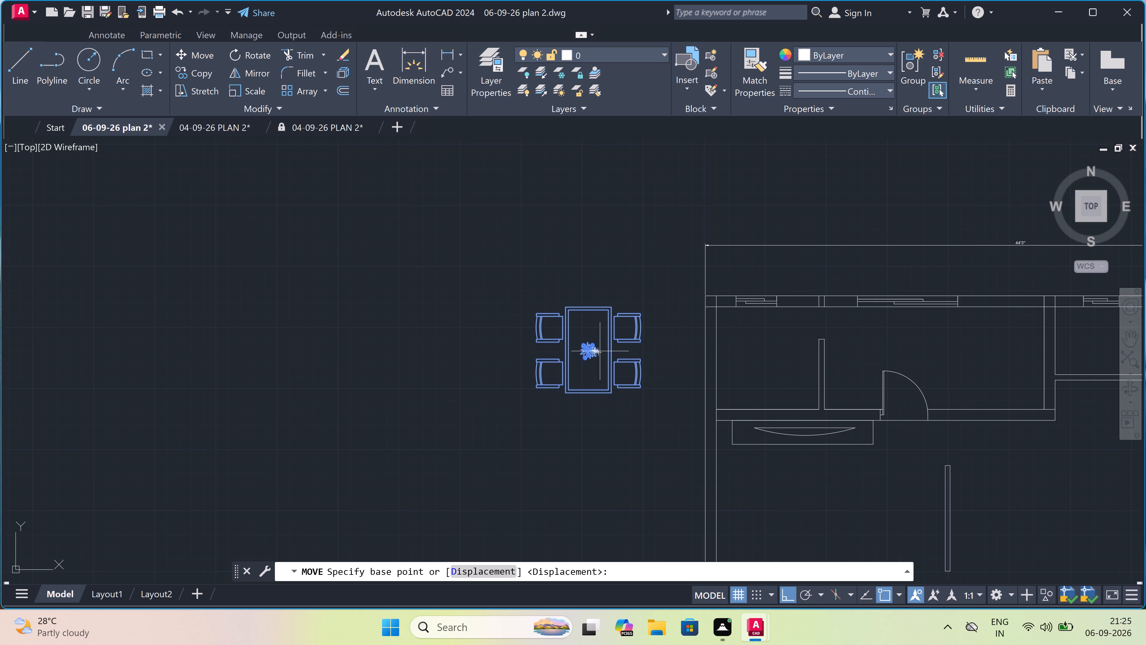
{"action": "left_click", "coordinate": [584, 349]}
{"action": "scroll", "coordinate": [917, 440], "scroll_direction": "down", "scroll_amount": 1}
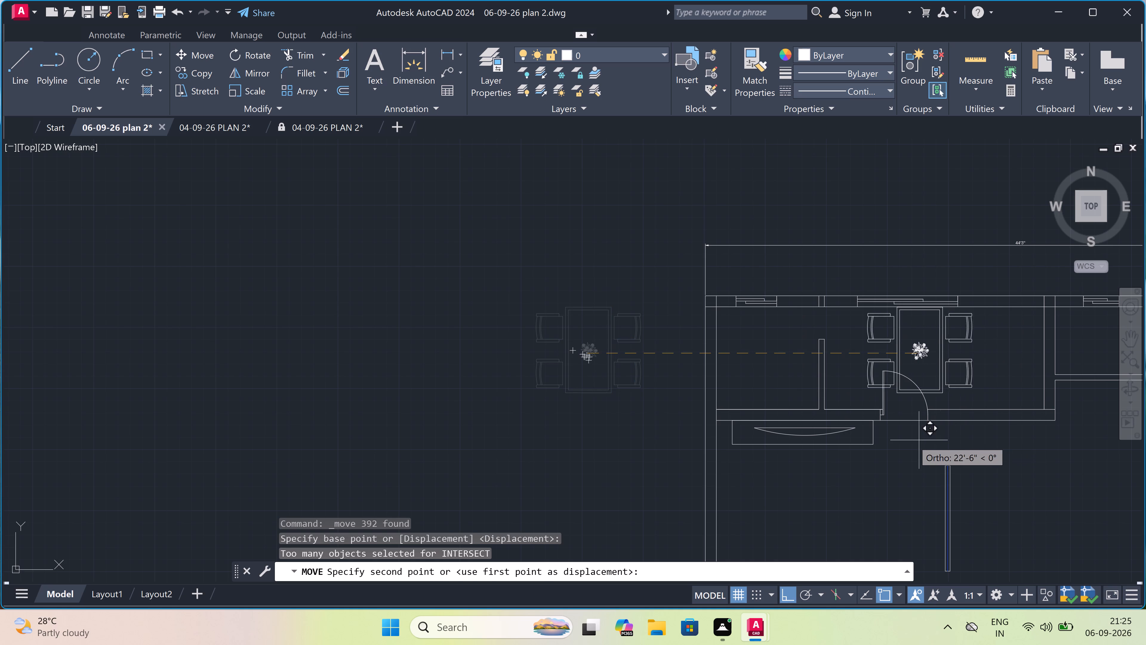
{"action": "key", "text": "F8"}
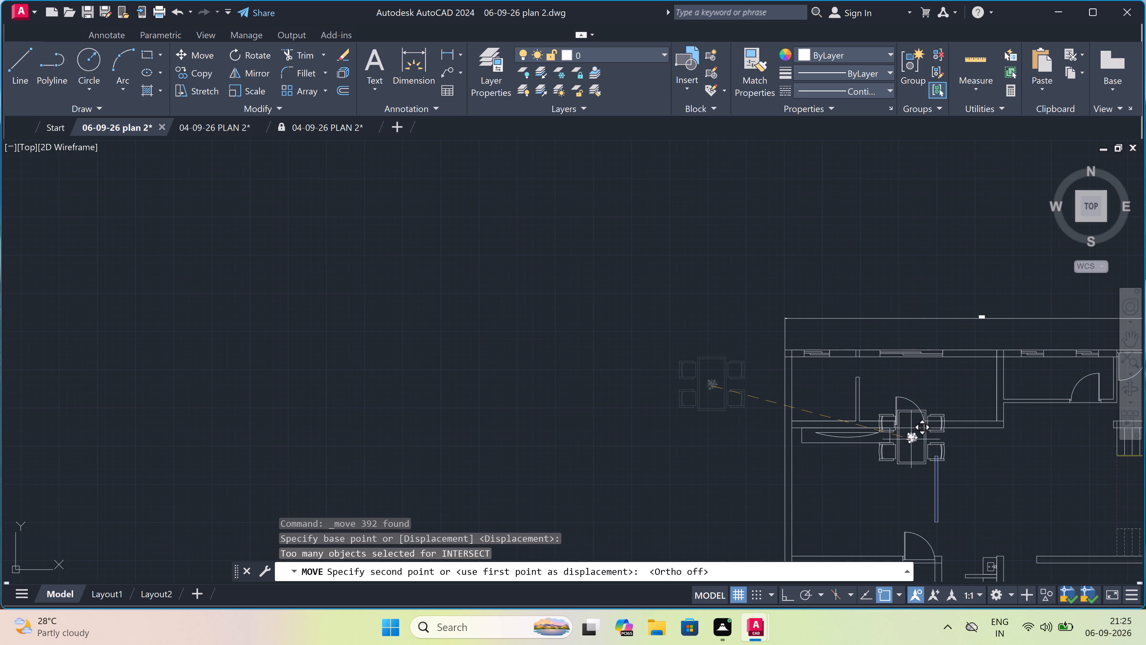
{"action": "scroll", "coordinate": [898, 383], "scroll_direction": "down", "scroll_amount": 4}
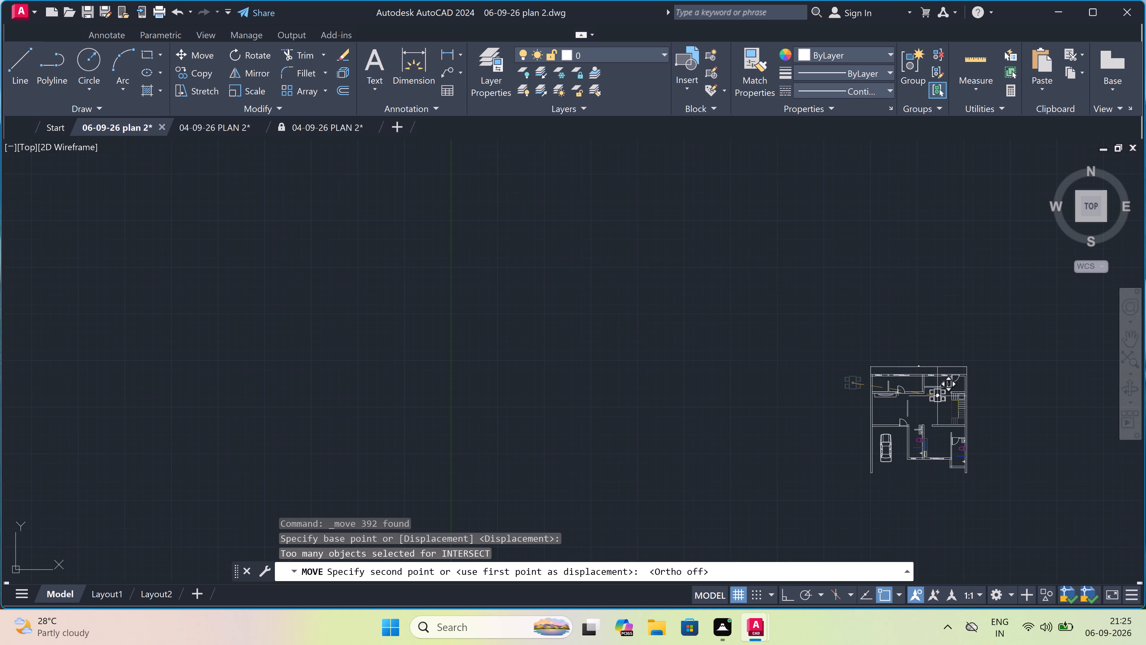
{"action": "scroll", "coordinate": [937, 400], "scroll_direction": "up", "scroll_amount": 4}
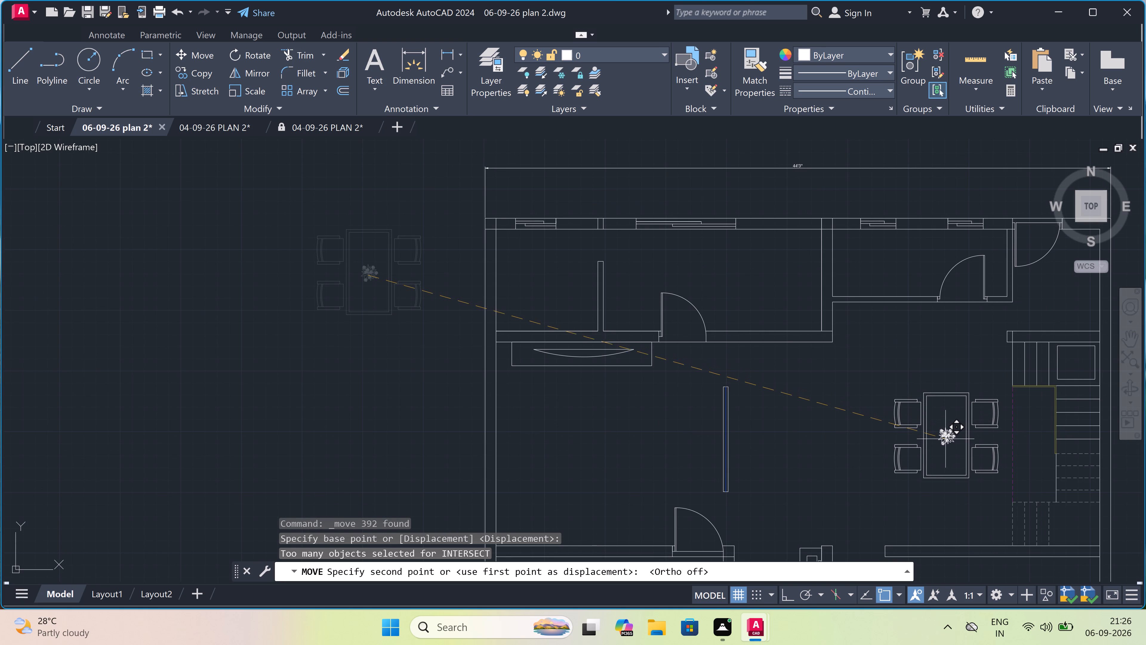
{"action": "left_click", "coordinate": [949, 453]}
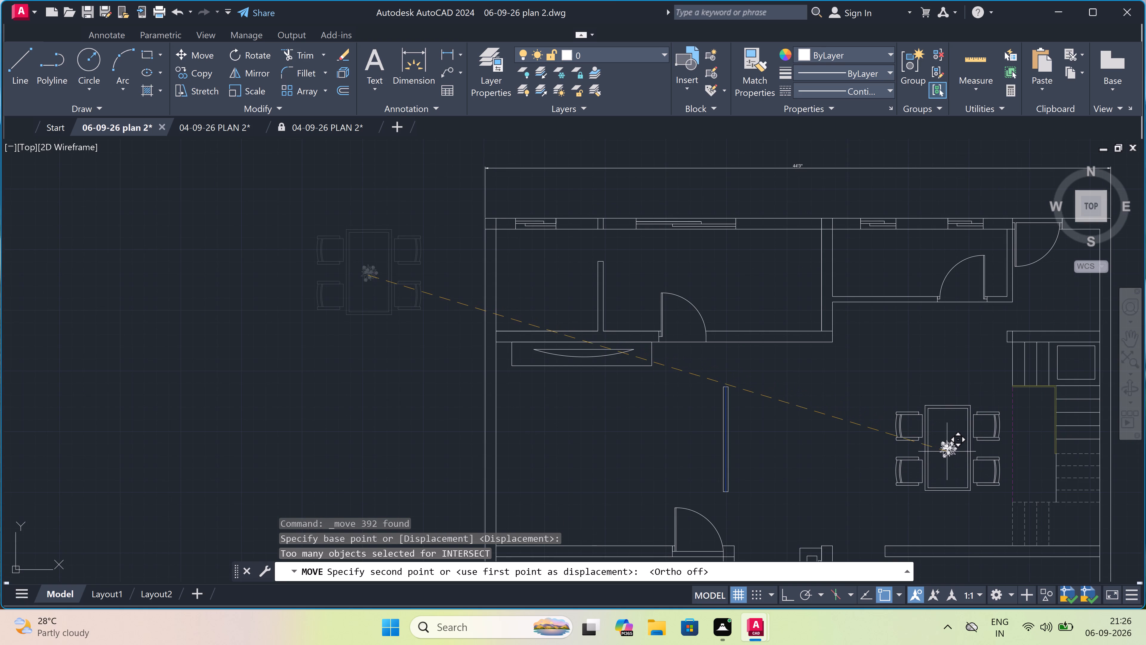
On layer line 1, draw a narrow rectangle from the hall's inner wall corner, along the hall side of the smaller window-wall room's wall.
{"action": "scroll", "coordinate": [931, 439], "scroll_direction": "down", "scroll_amount": 5}
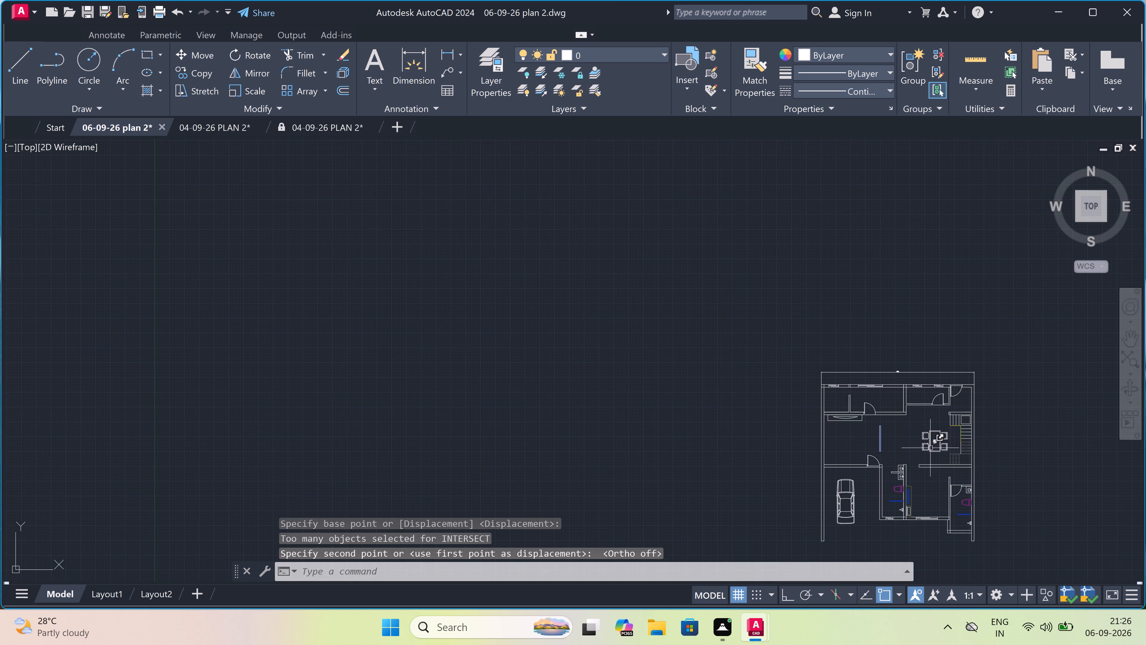
{"action": "scroll", "coordinate": [963, 527], "scroll_direction": "up", "scroll_amount": 4}
{"action": "scroll", "coordinate": [954, 524], "scroll_direction": "down", "scroll_amount": 2}
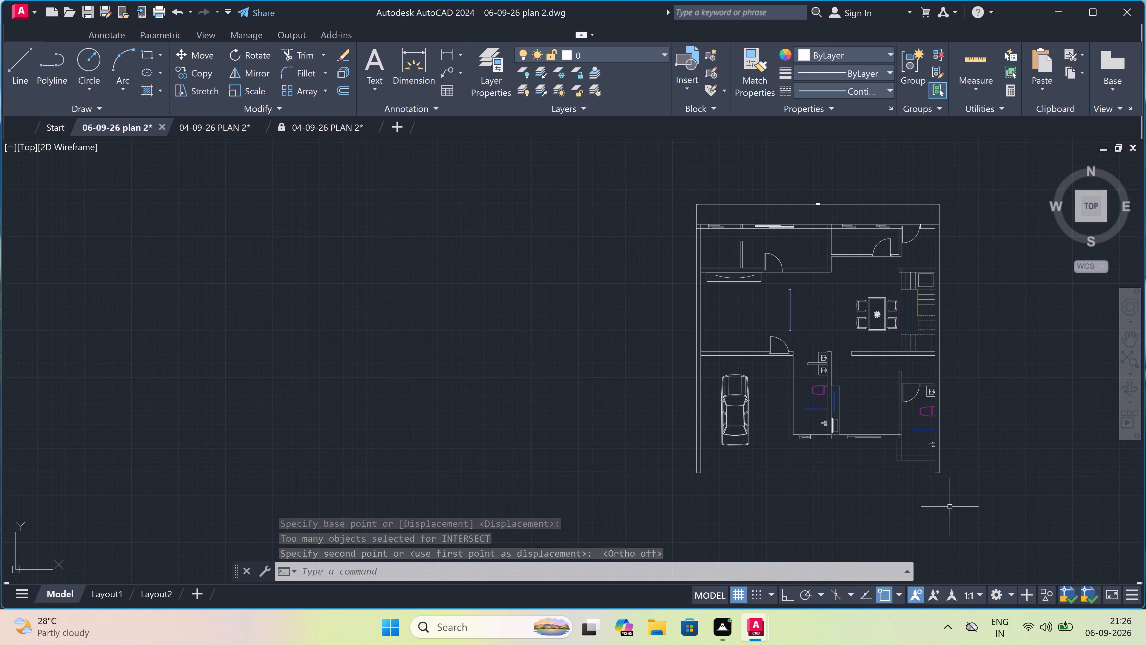
{"action": "scroll", "coordinate": [955, 372], "scroll_direction": "up", "scroll_amount": 2}
{"action": "scroll", "coordinate": [953, 374], "scroll_direction": "down", "scroll_amount": 1}
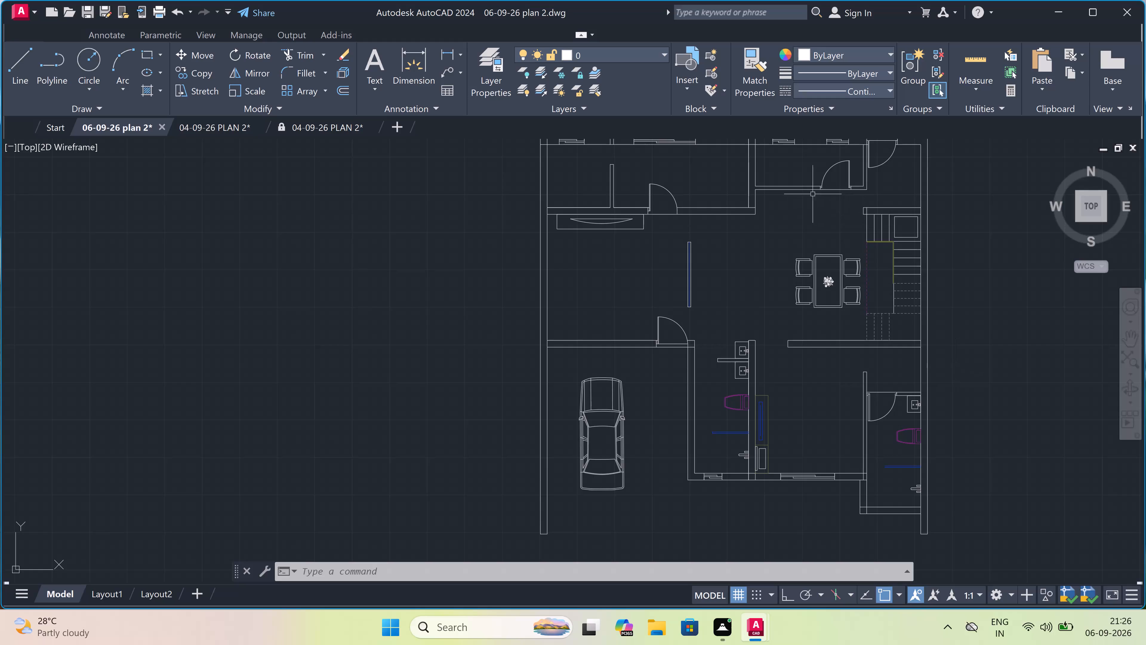
{"action": "scroll", "coordinate": [803, 174], "scroll_direction": "up", "scroll_amount": 3}
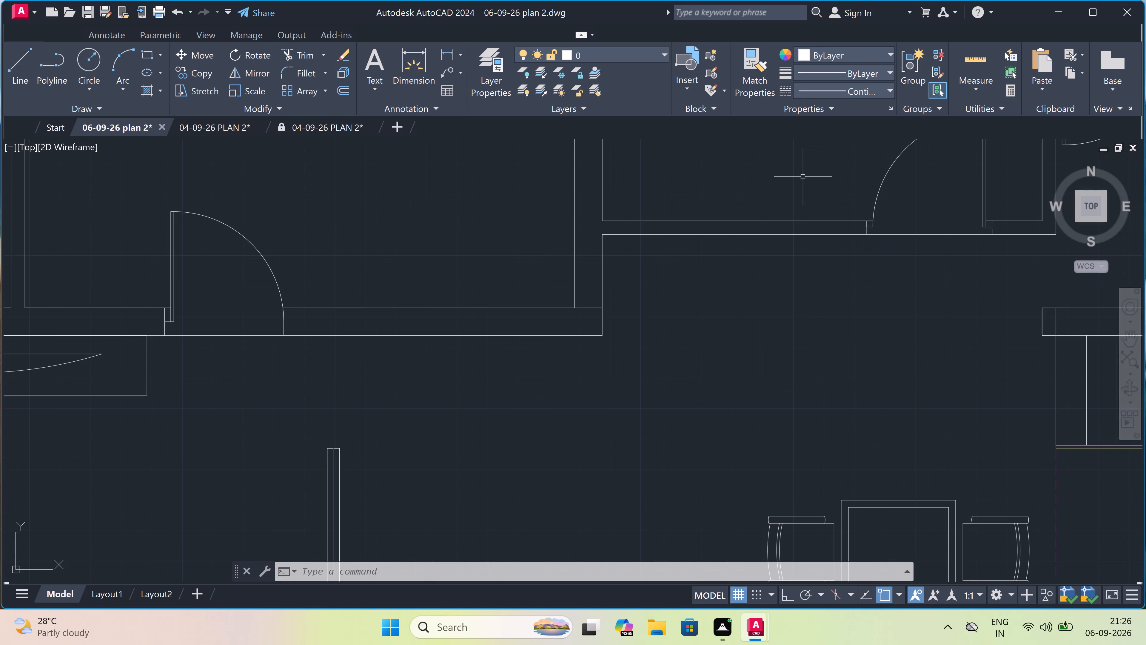
{"action": "key", "text": "Escape"}
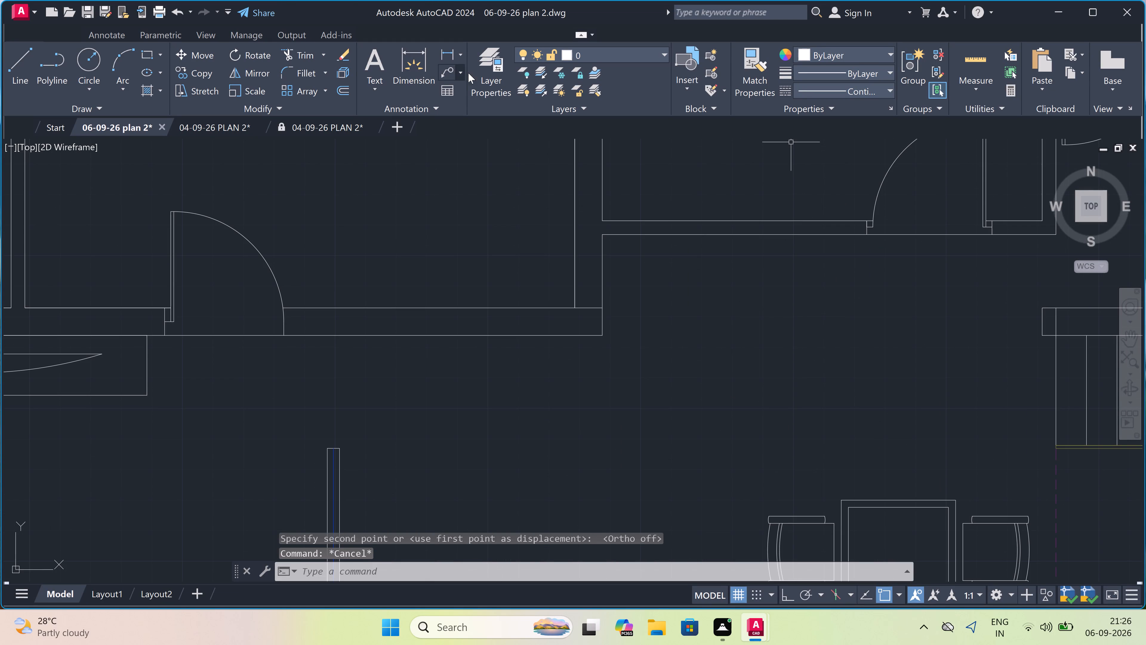
{"action": "left_click", "coordinate": [573, 53]}
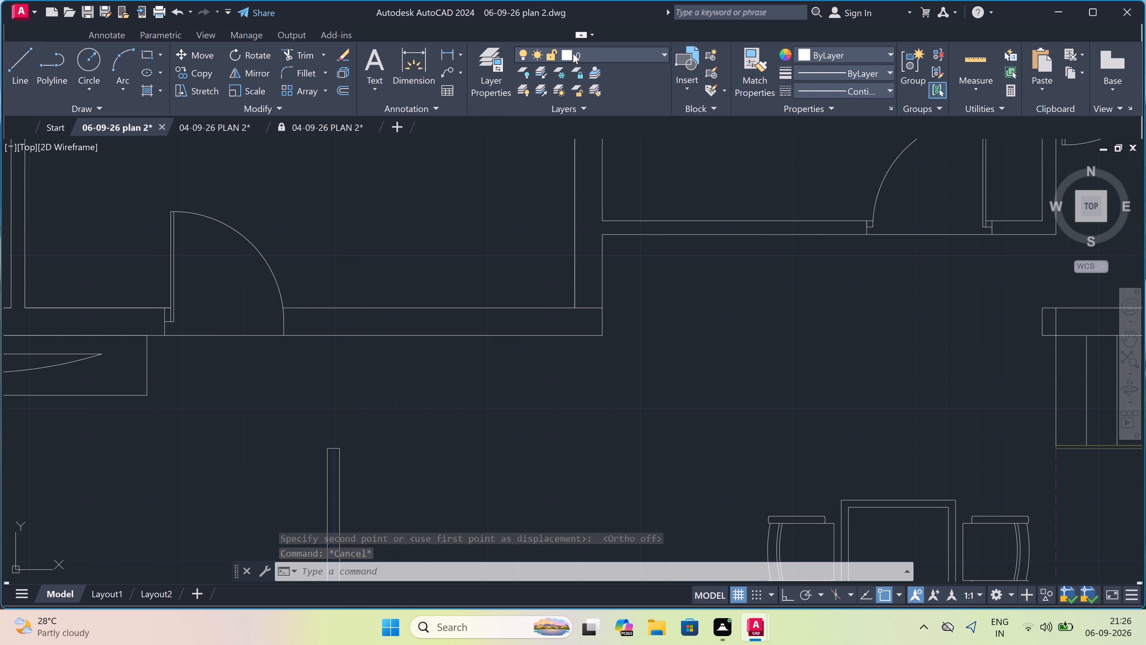
{"action": "left_click", "coordinate": [587, 127]}
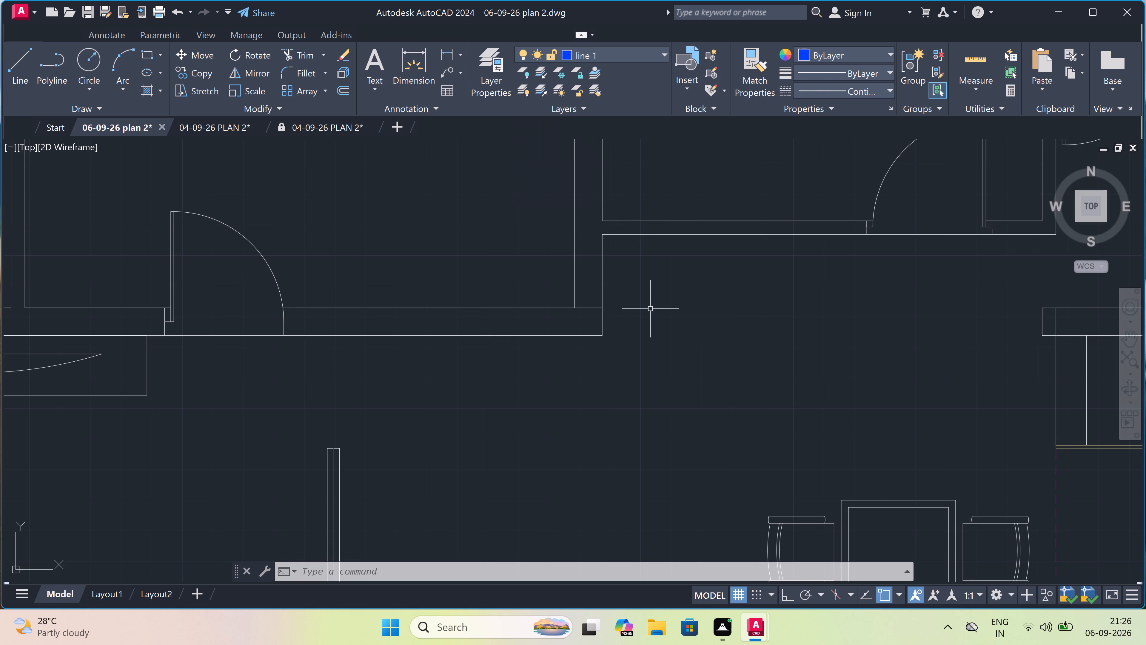
{"action": "type", "text": "rec"}
{"action": "key", "text": "space"}
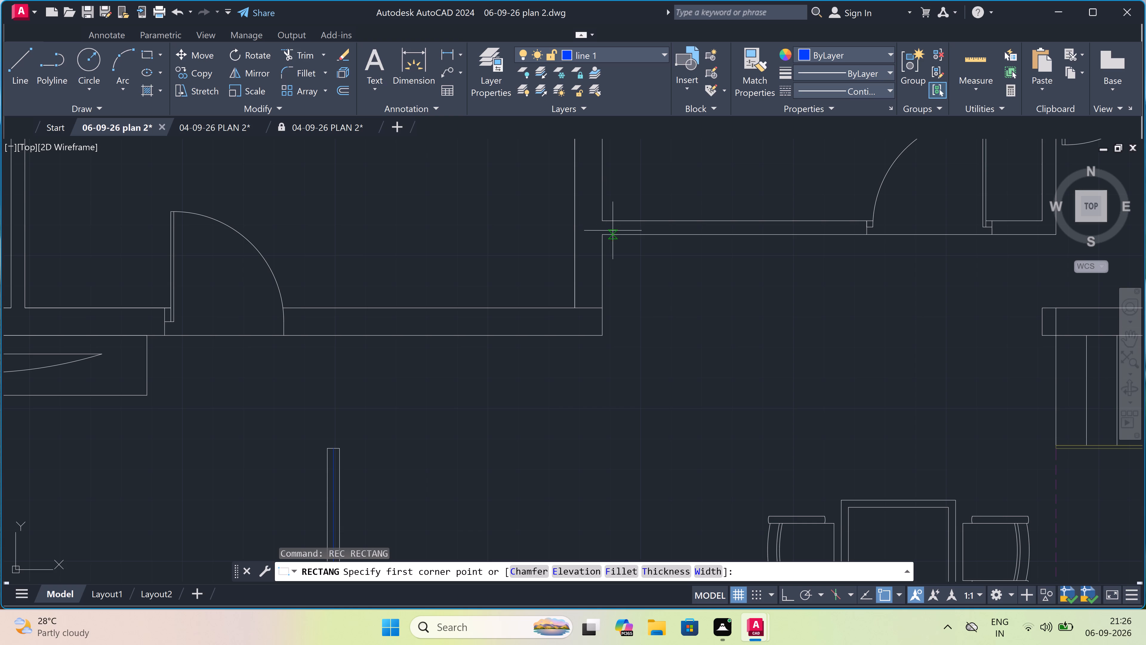
{"action": "left_click", "coordinate": [603, 238]}
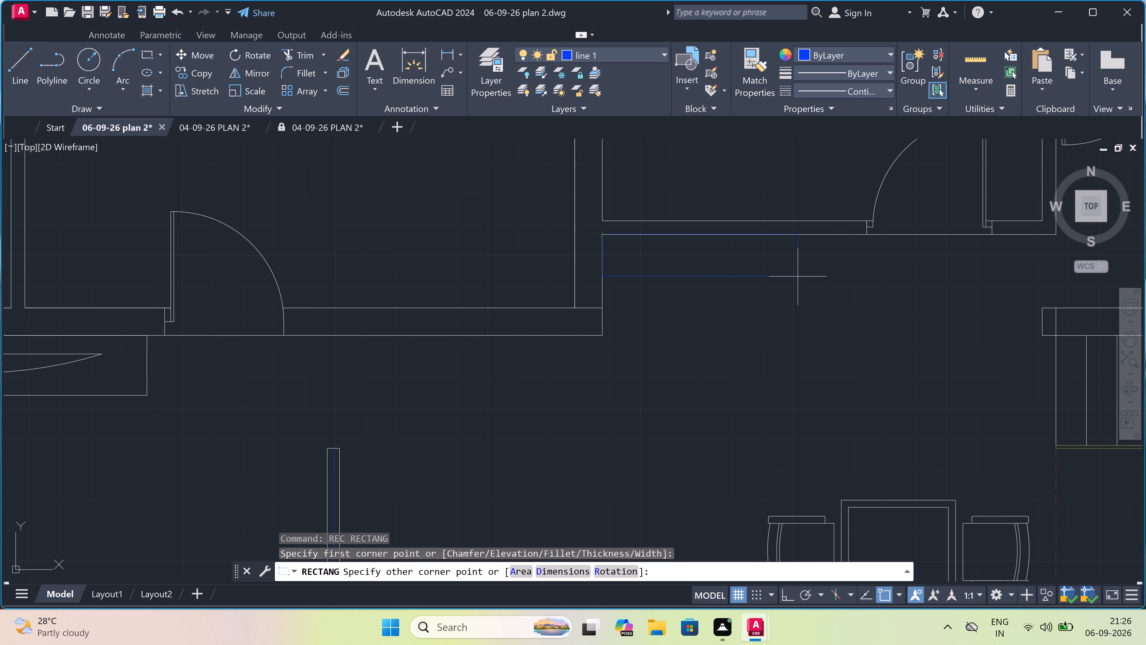
{"action": "left_click", "coordinate": [796, 276]}
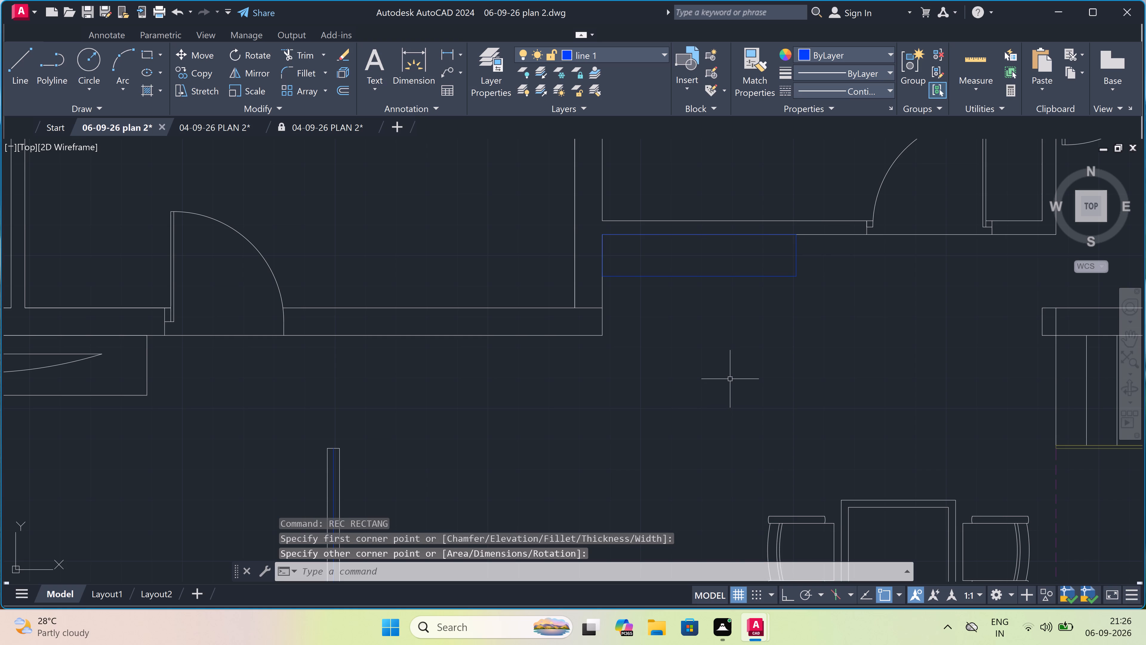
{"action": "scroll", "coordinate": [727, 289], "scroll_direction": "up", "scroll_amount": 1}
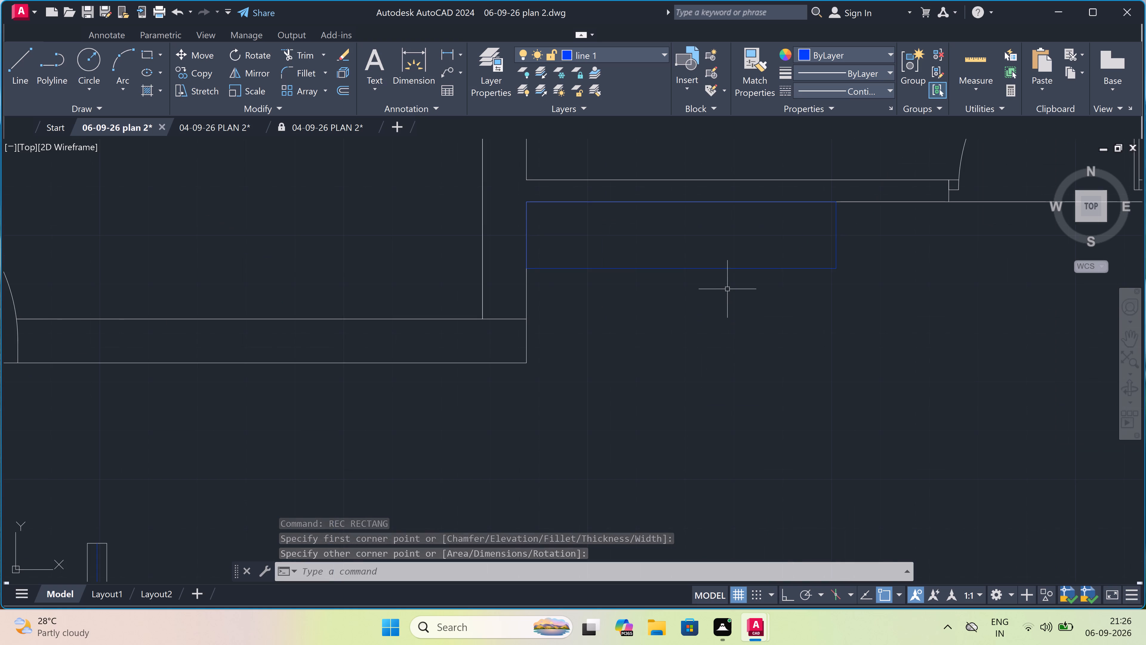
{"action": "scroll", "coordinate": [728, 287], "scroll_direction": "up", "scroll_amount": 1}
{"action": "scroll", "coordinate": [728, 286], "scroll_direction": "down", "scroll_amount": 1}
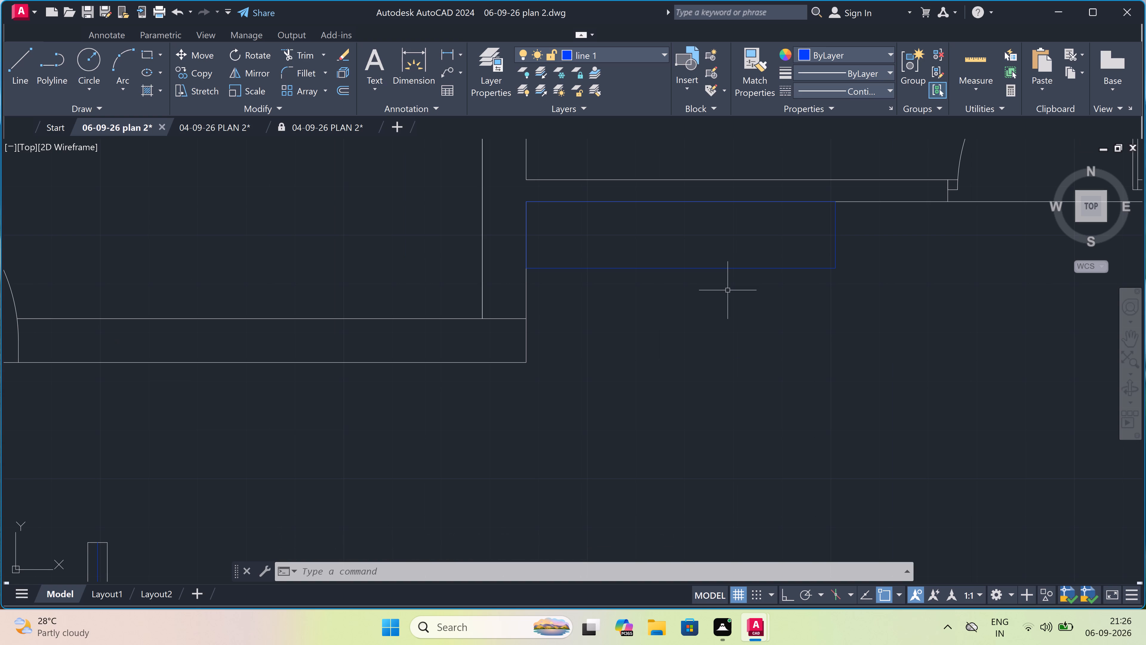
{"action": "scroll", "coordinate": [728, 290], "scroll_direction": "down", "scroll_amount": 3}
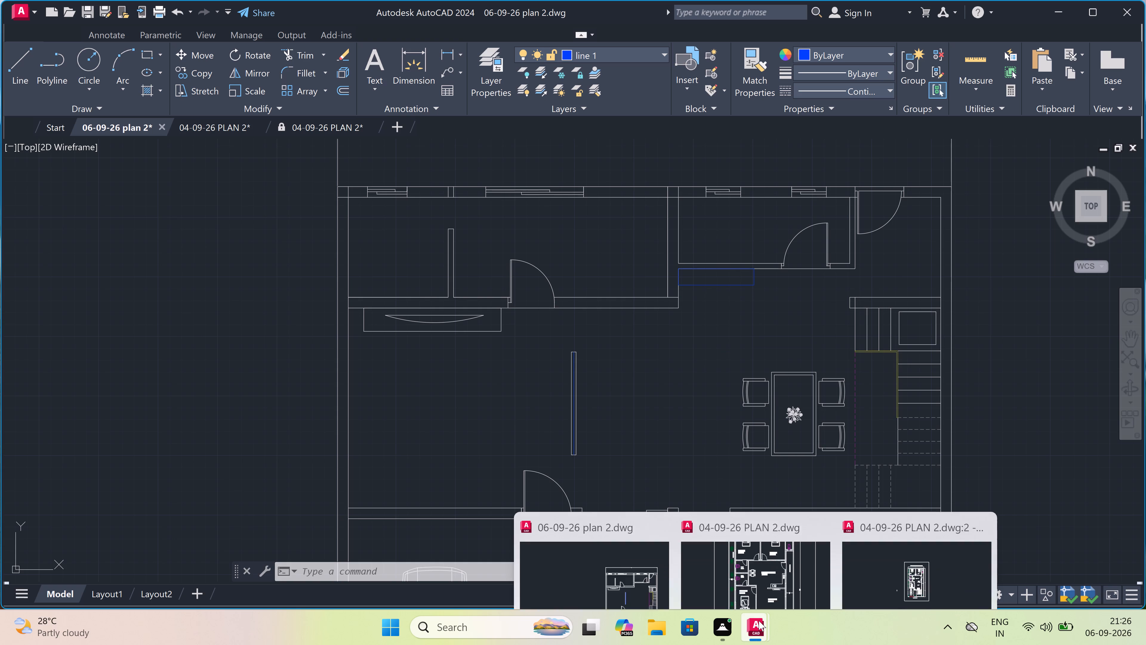
Switch to the editable 04-09-26 PLAN 2 and copy the Bedroom 1 bed with its side tables and rug to the clipboard.
{"action": "left_click", "coordinate": [757, 585]}
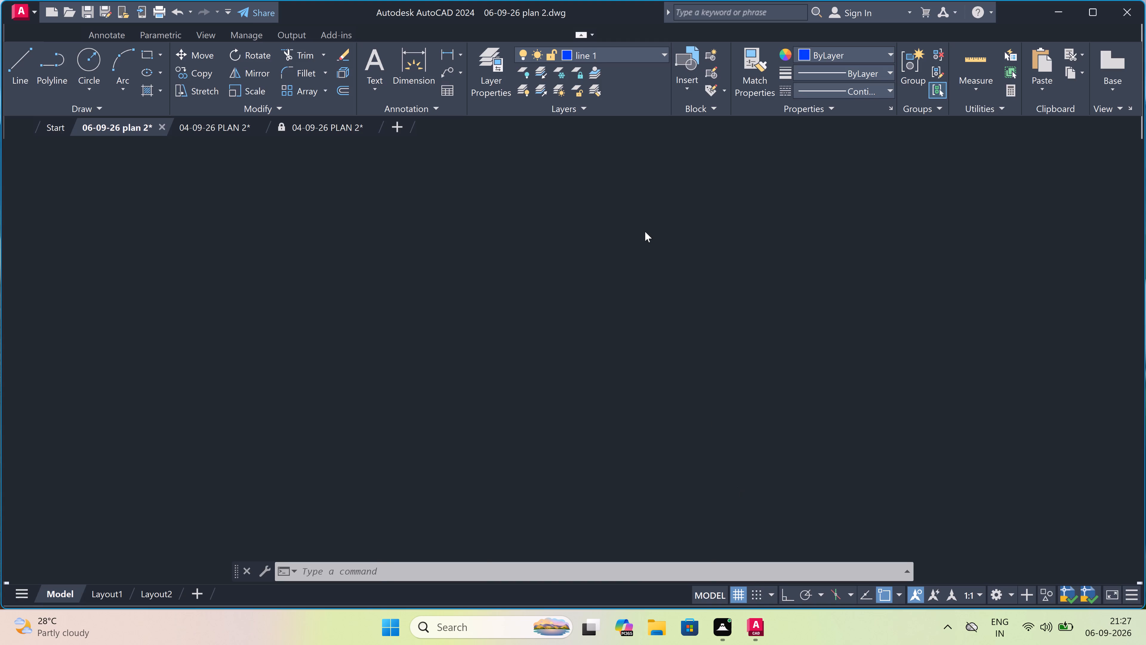
{"action": "scroll", "coordinate": [661, 248], "scroll_direction": "down", "scroll_amount": 4}
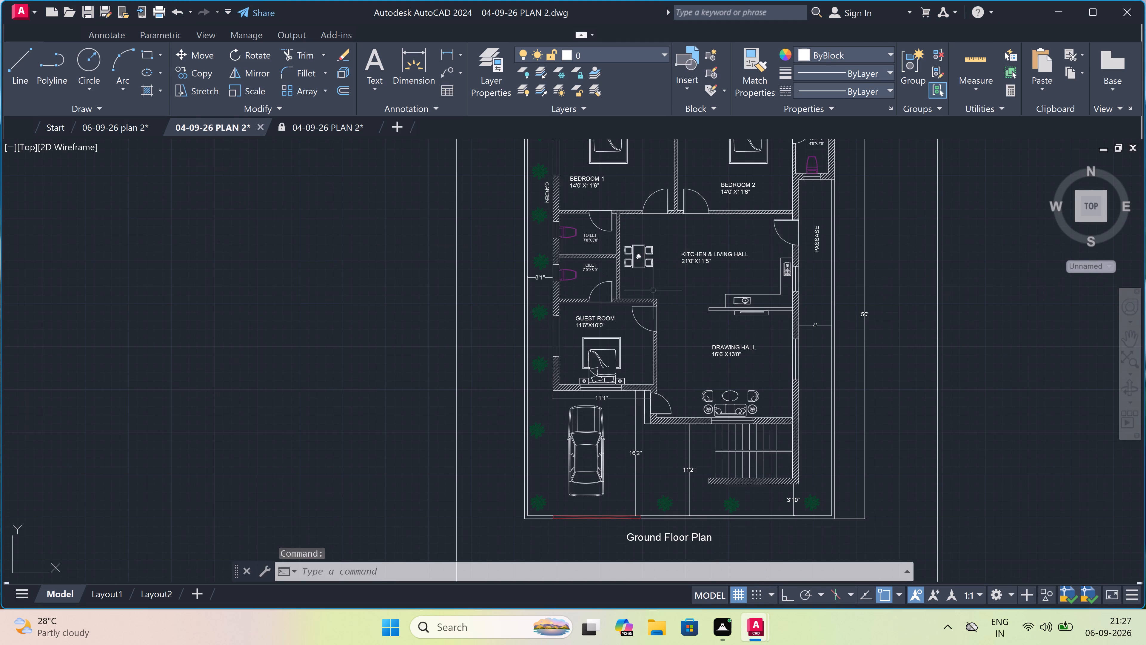
{"action": "scroll", "coordinate": [577, 434], "scroll_direction": "up", "scroll_amount": 1}
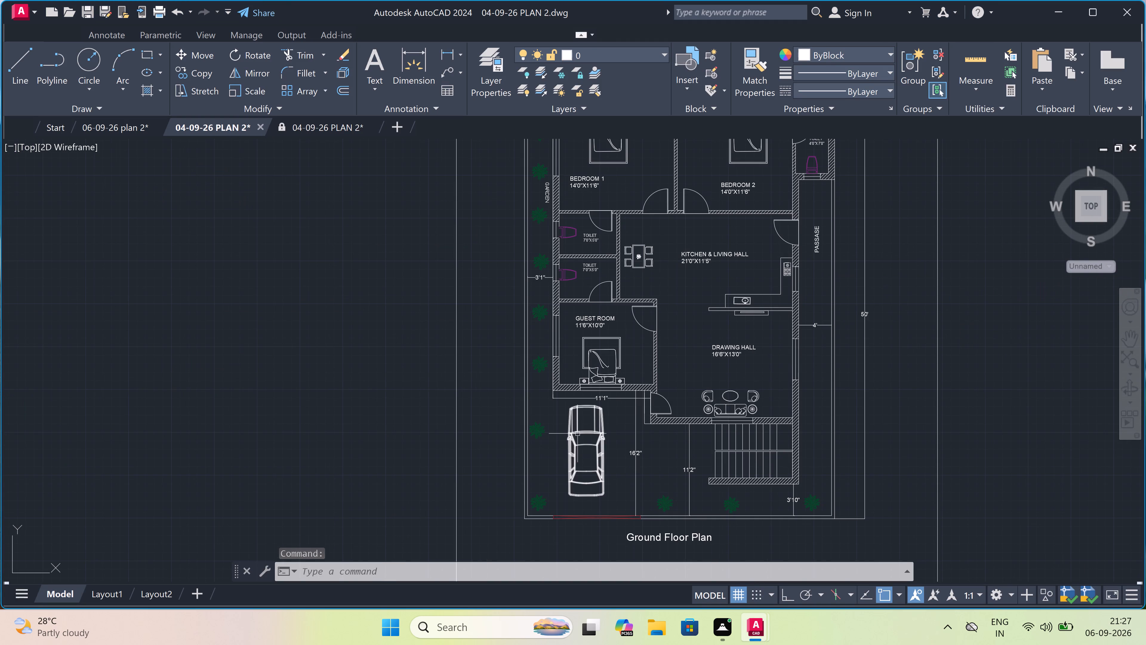
{"action": "scroll", "coordinate": [577, 434], "scroll_direction": "down", "scroll_amount": 4}
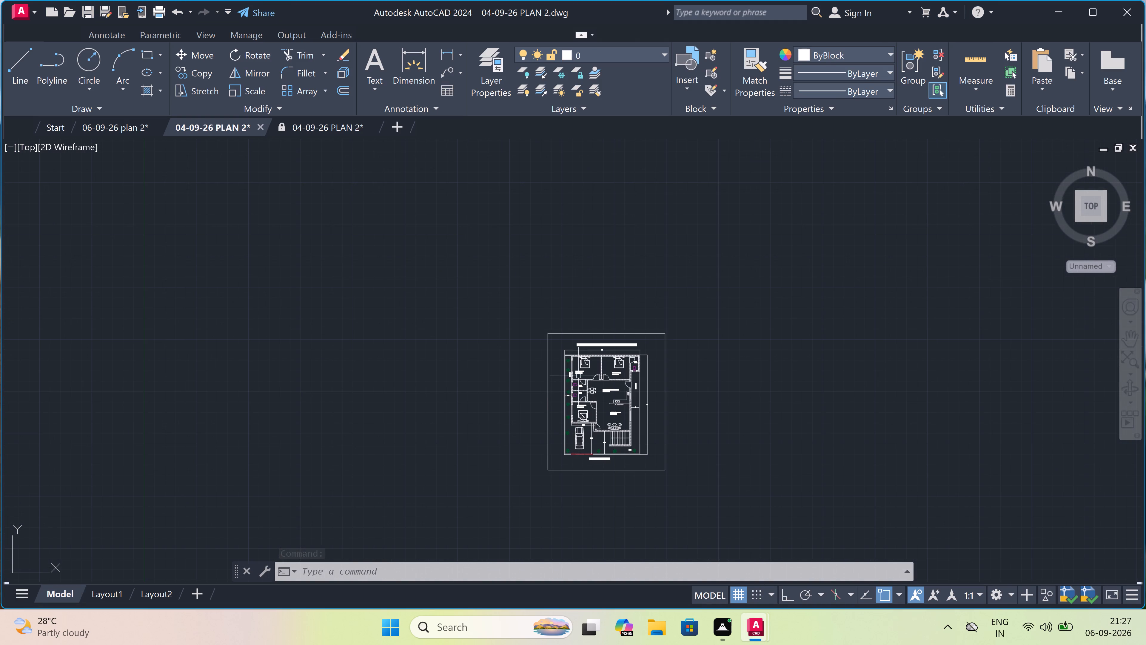
{"action": "scroll", "coordinate": [579, 370], "scroll_direction": "up", "scroll_amount": 3}
{"action": "scroll", "coordinate": [600, 345], "scroll_direction": "up", "scroll_amount": 3}
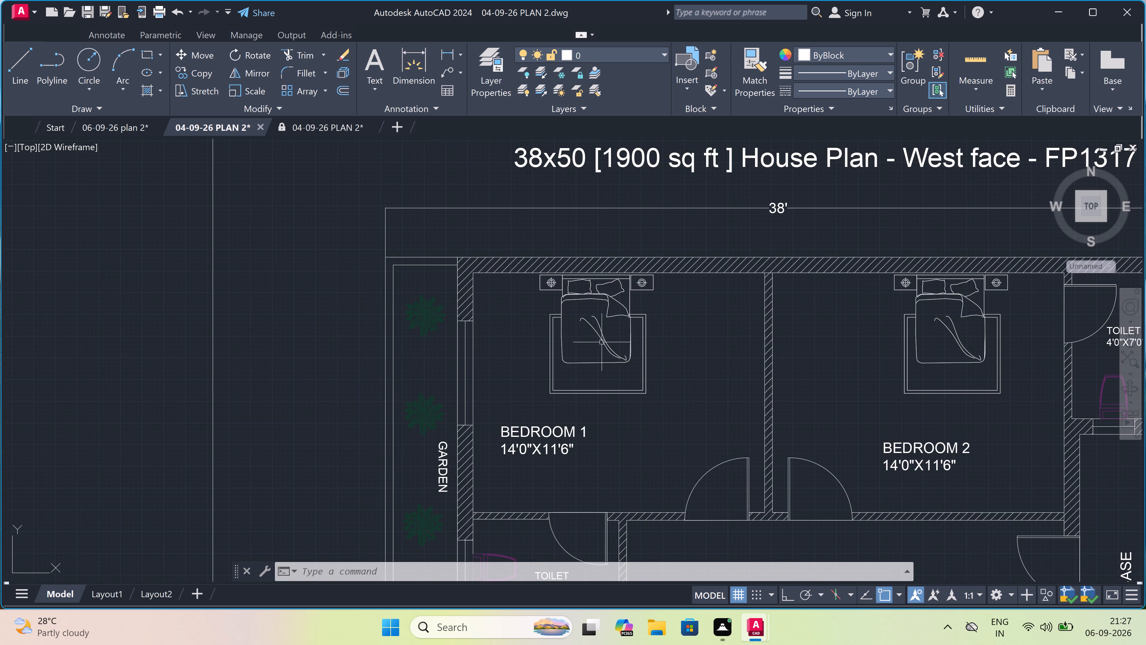
{"action": "scroll", "coordinate": [633, 321], "scroll_direction": "up", "scroll_amount": 2}
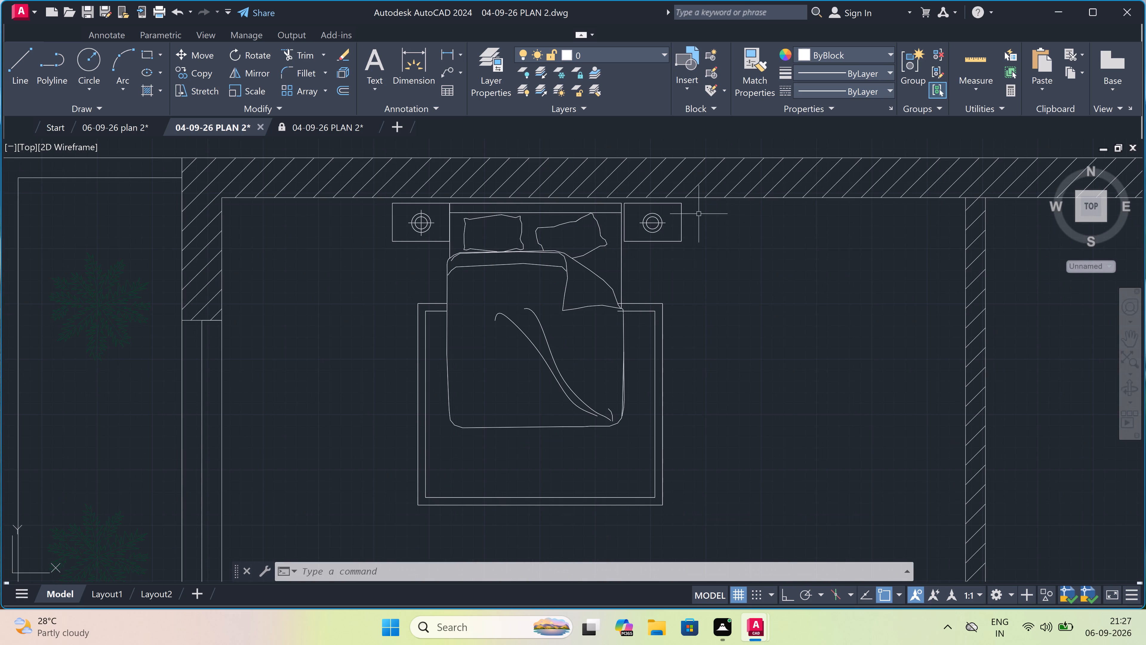
{"action": "scroll", "coordinate": [691, 205], "scroll_direction": "up", "scroll_amount": 3}
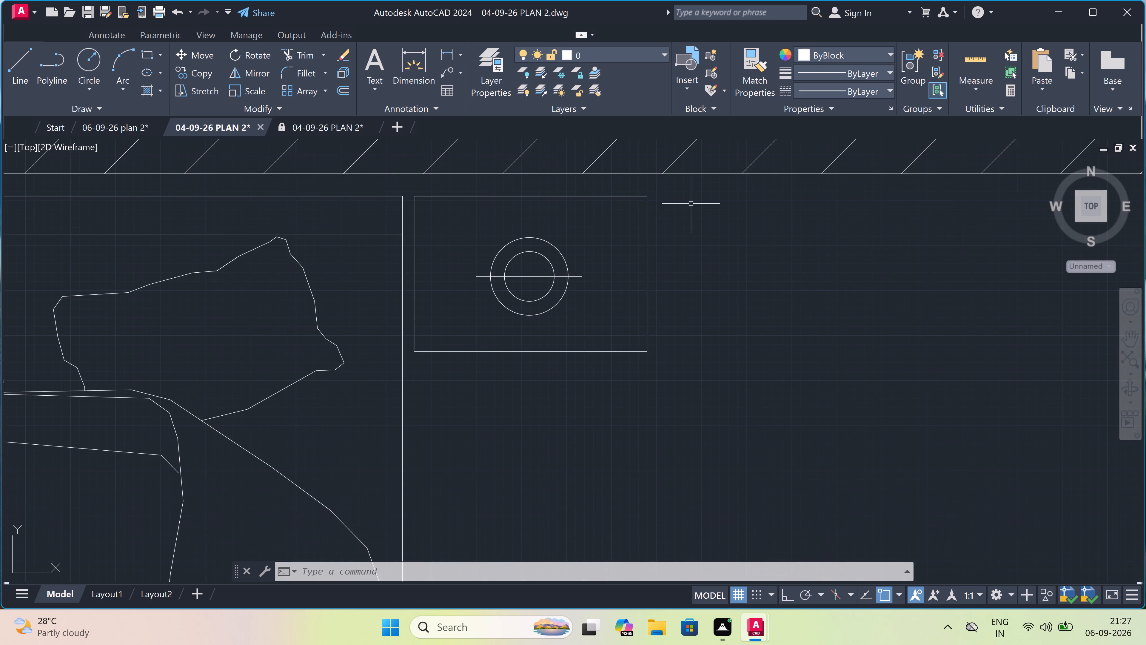
{"action": "double_click", "coordinate": [669, 188]}
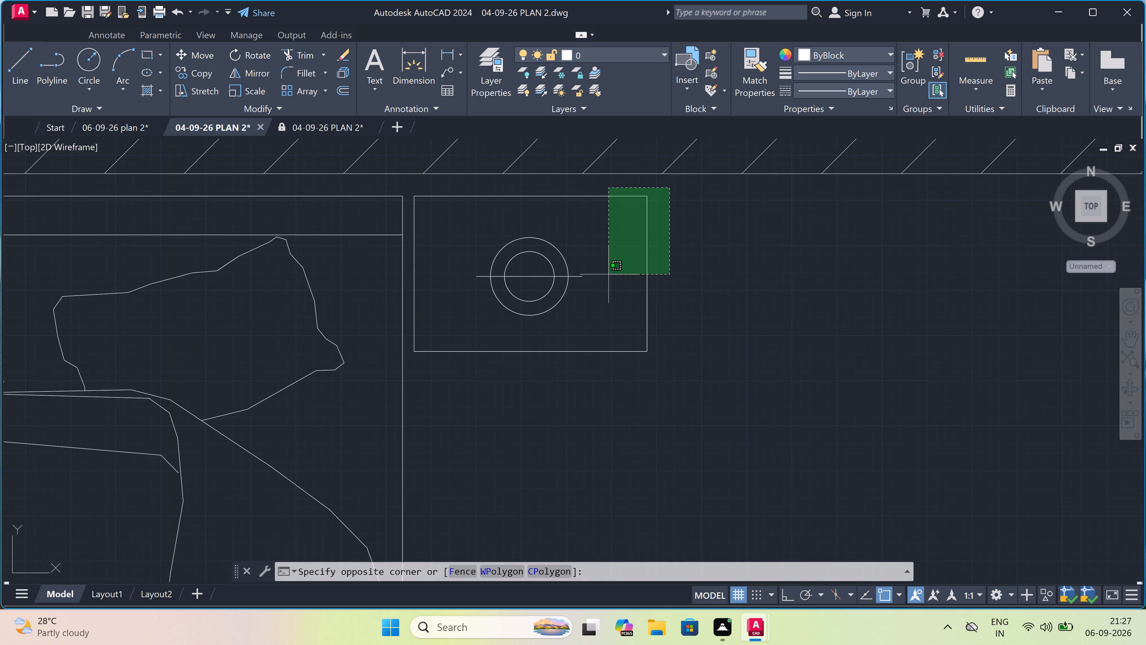
{"action": "scroll", "coordinate": [553, 369], "scroll_direction": "down", "scroll_amount": 5}
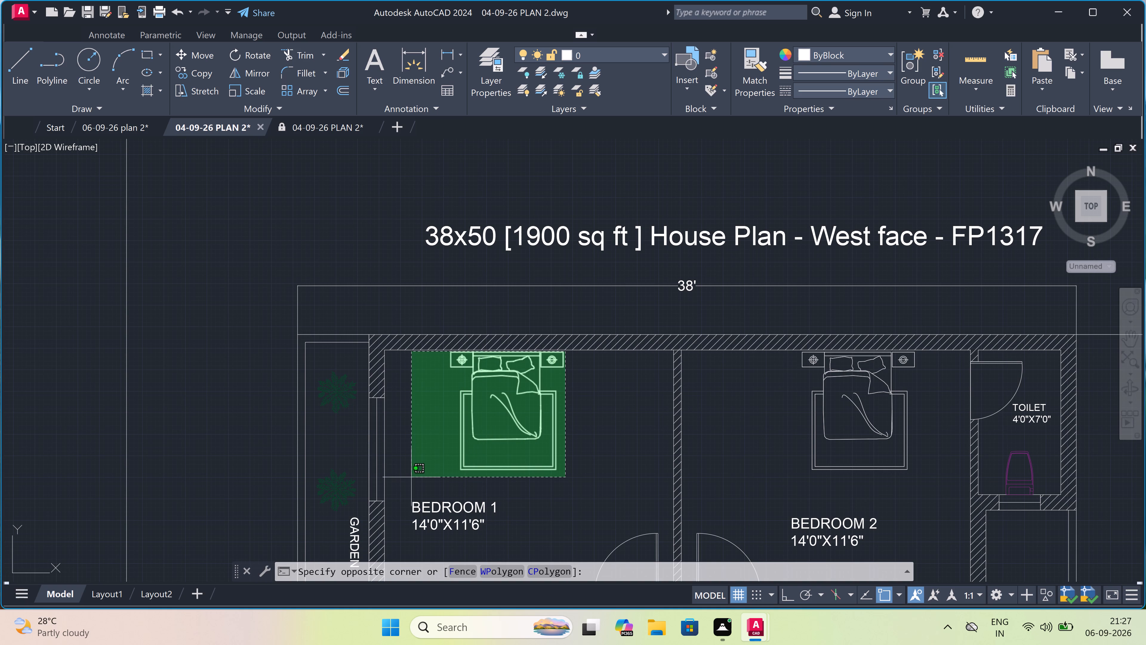
{"action": "left_click", "coordinate": [411, 477]}
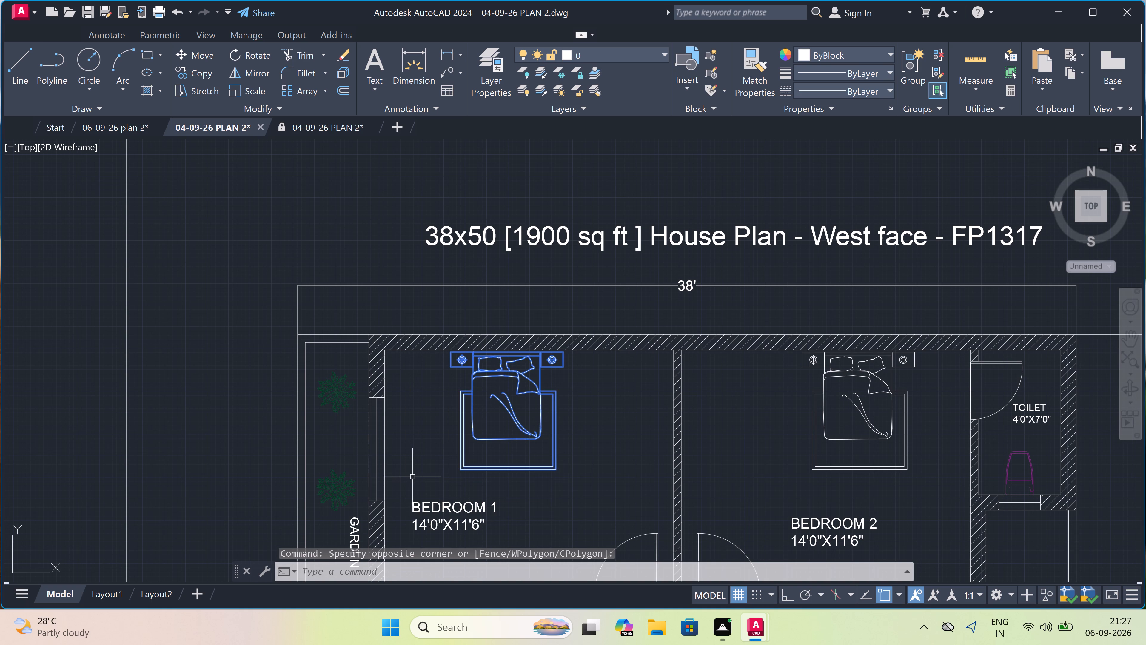
{"action": "key", "text": "ctrl+c"}
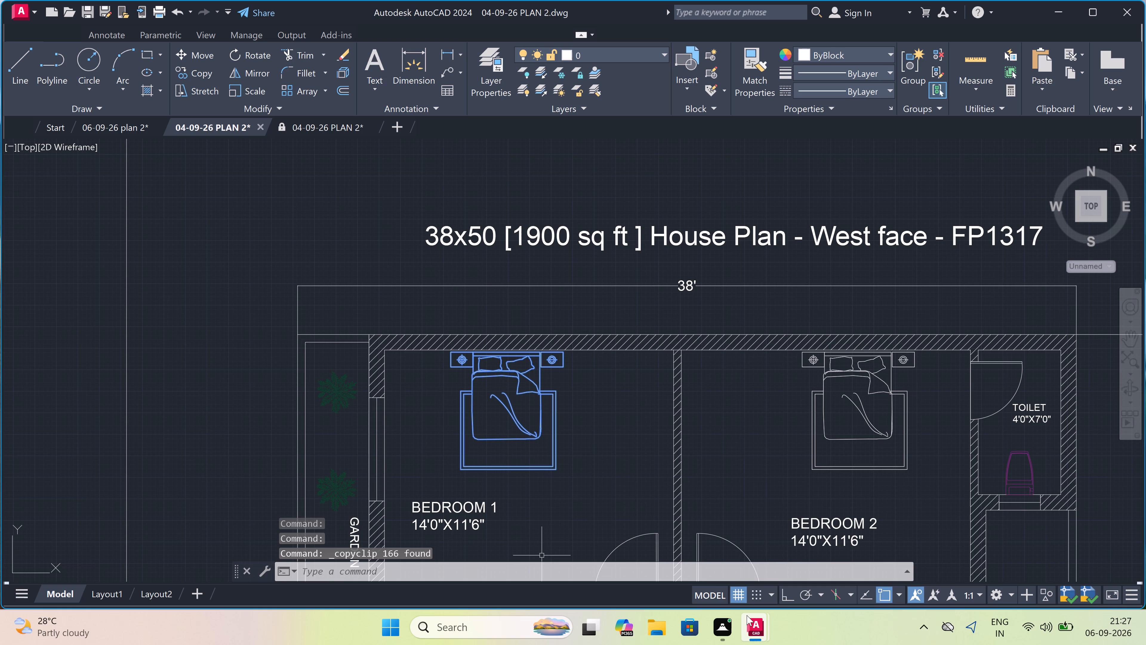
Switch to 06-09-26 plan 2 and paste the copied bed set outside the outer wall on the staircase side.
{"action": "left_click", "coordinate": [635, 554]}
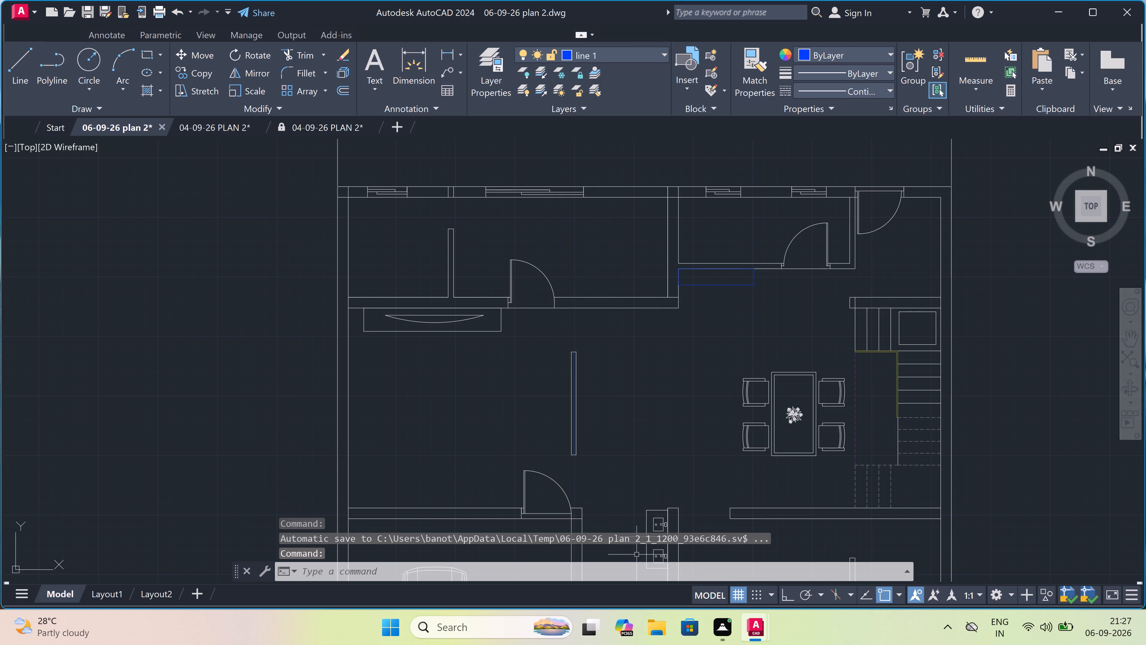
{"action": "key", "text": "ctrl+v"}
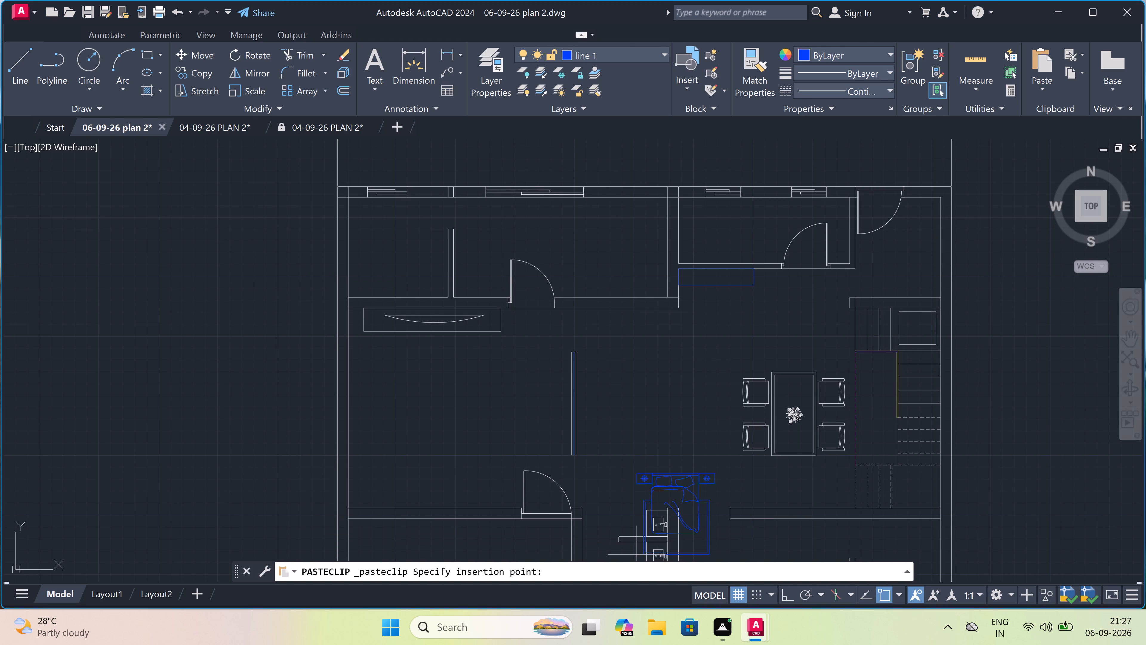
{"action": "scroll", "coordinate": [637, 492], "scroll_direction": "down", "scroll_amount": 2}
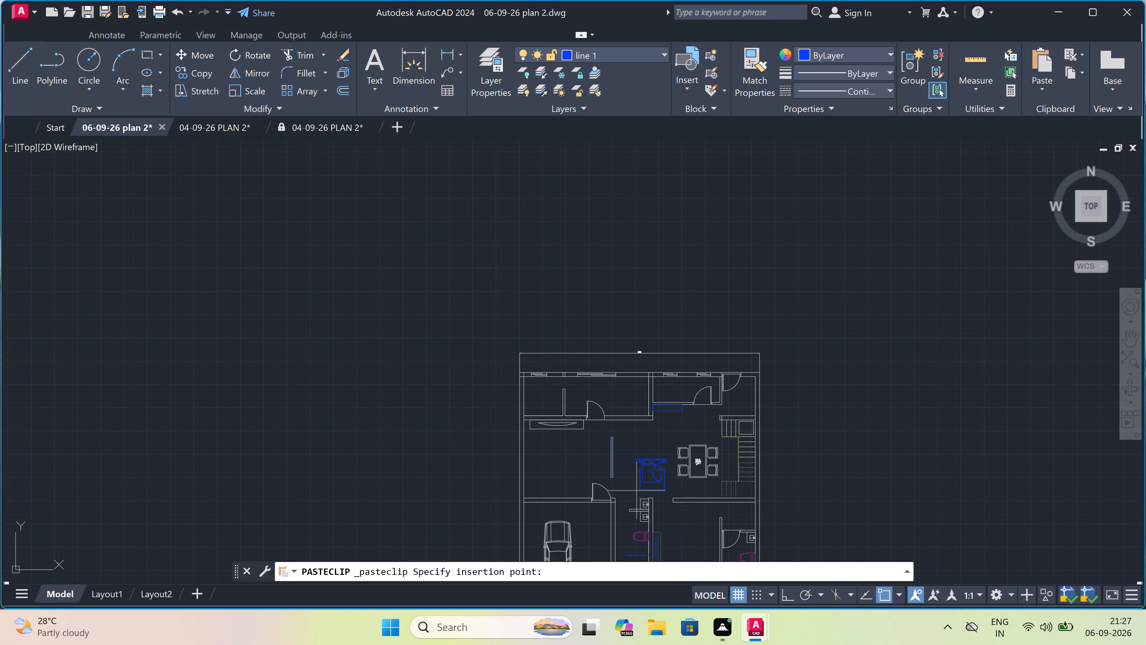
{"action": "left_click", "coordinate": [801, 422]}
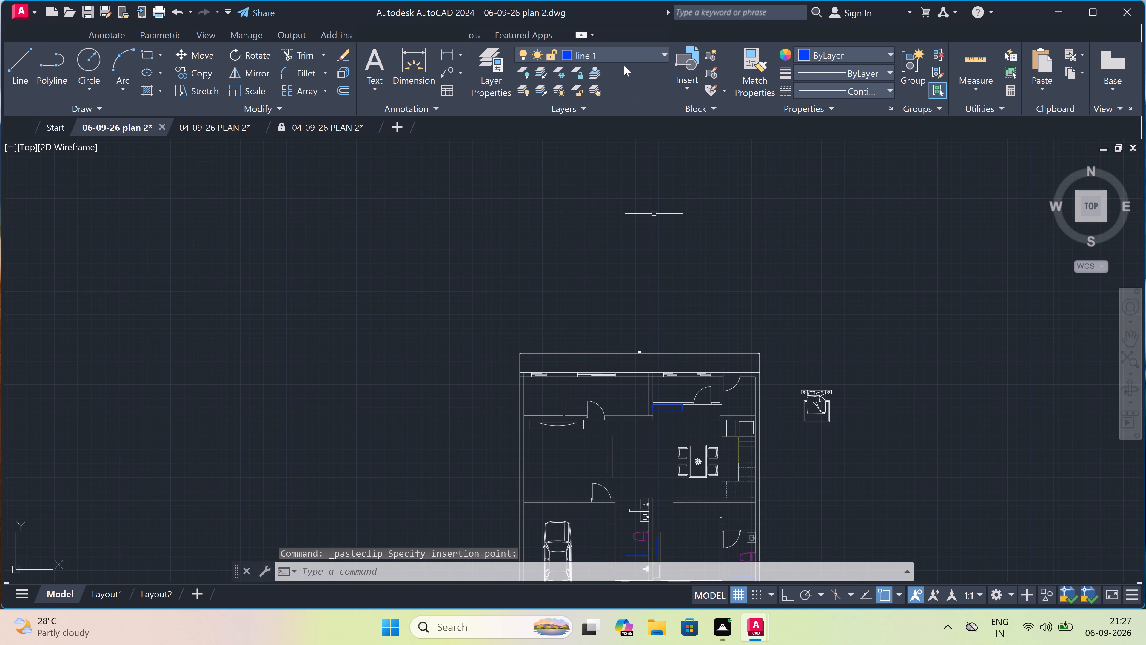
Make layer 0 the current layer.
{"action": "left_click", "coordinate": [614, 52]}
{"action": "left_click", "coordinate": [605, 66]}
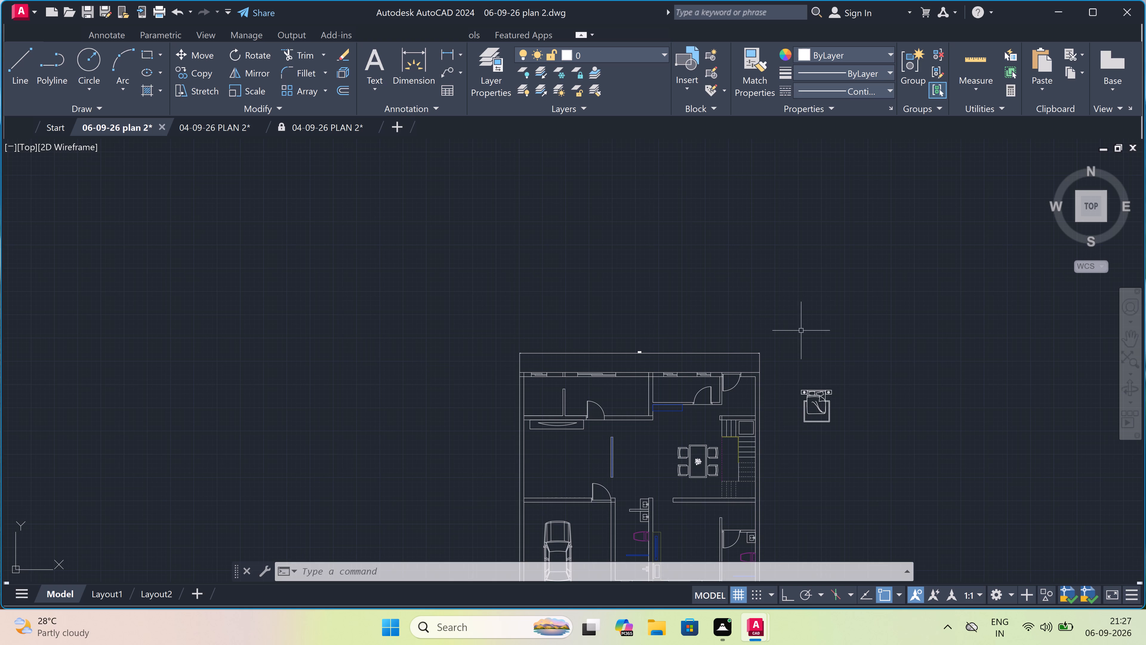
Rotate the pasted bed set 270° about a point on the mattress, with Ortho on, so its headboard faces east.
{"action": "scroll", "coordinate": [811, 408], "scroll_direction": "up", "scroll_amount": 1}
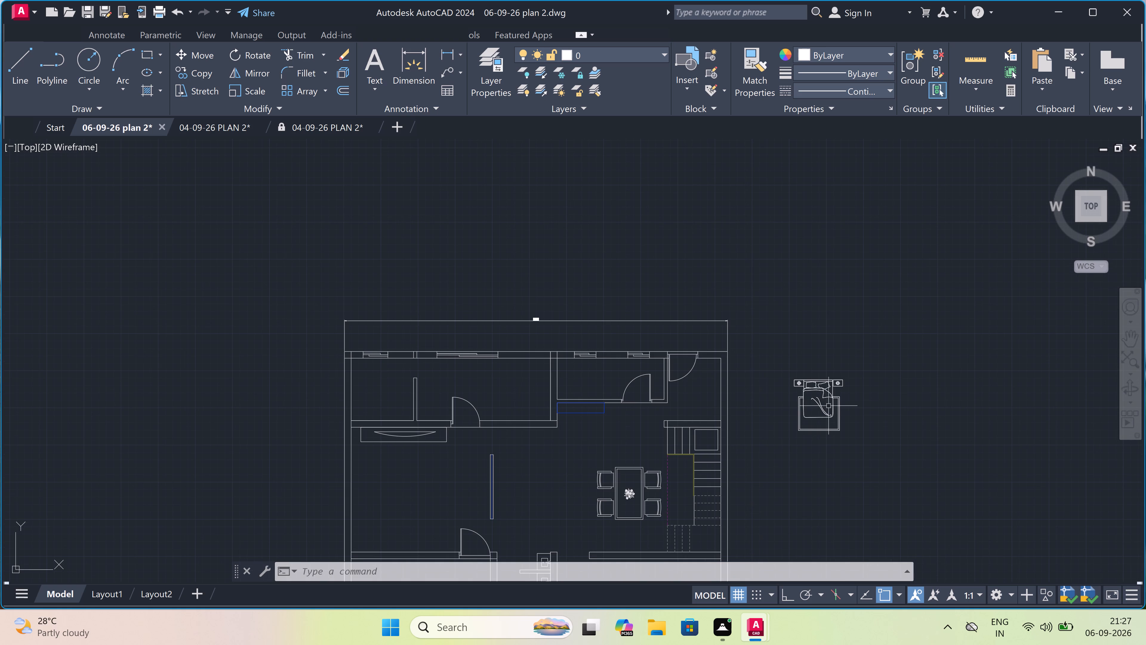
{"action": "scroll", "coordinate": [844, 377], "scroll_direction": "up", "scroll_amount": 2}
{"action": "scroll", "coordinate": [845, 377], "scroll_direction": "down", "scroll_amount": 1}
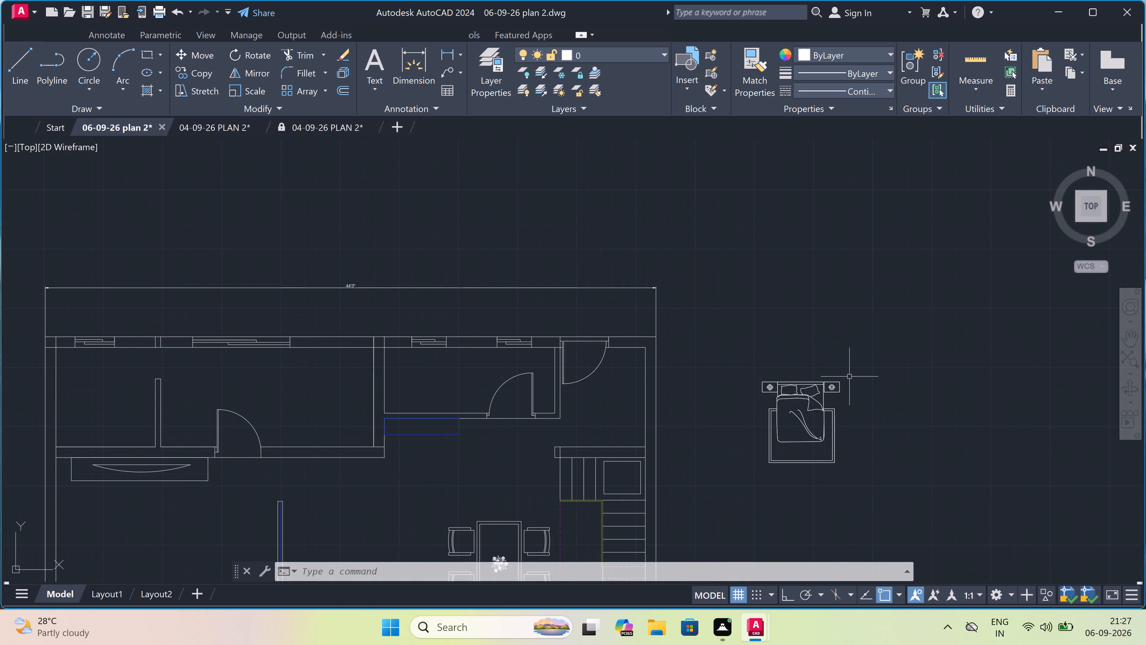
{"action": "left_click", "coordinate": [851, 377]}
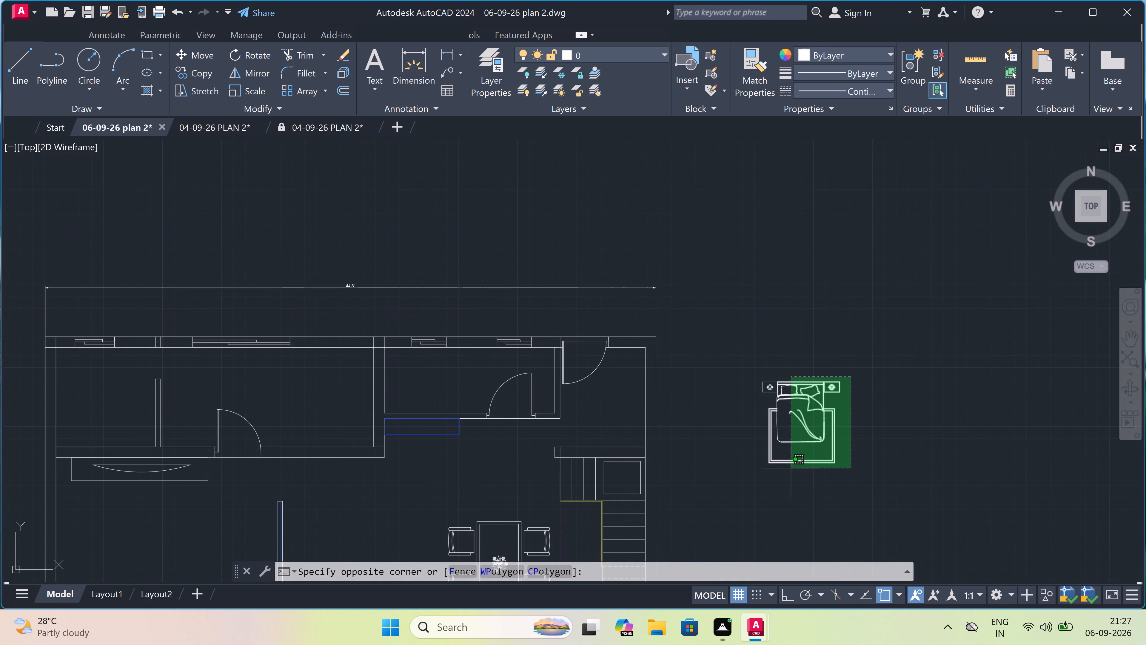
{"action": "left_click", "coordinate": [740, 478]}
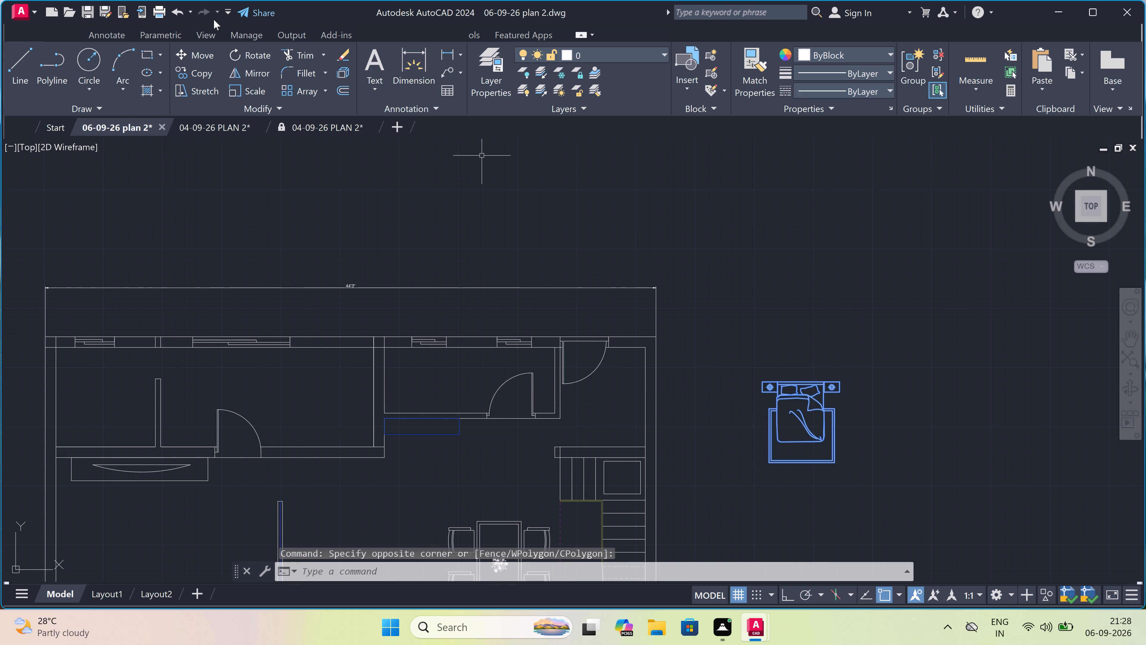
{"action": "left_click", "coordinate": [250, 52]}
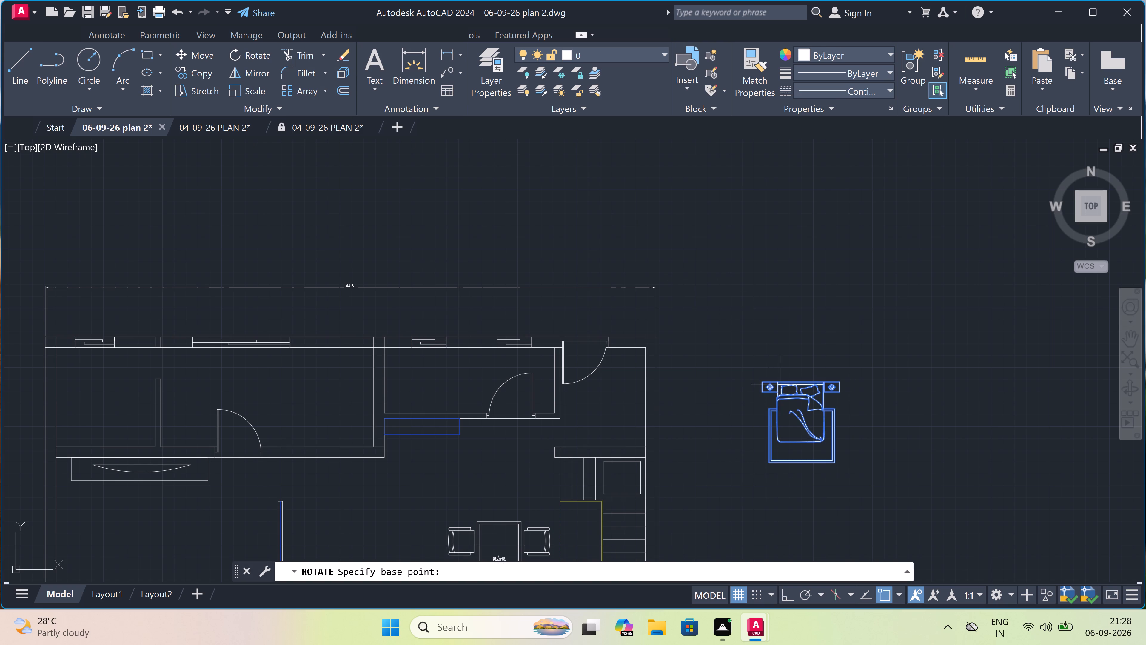
{"action": "left_click", "coordinate": [805, 411]}
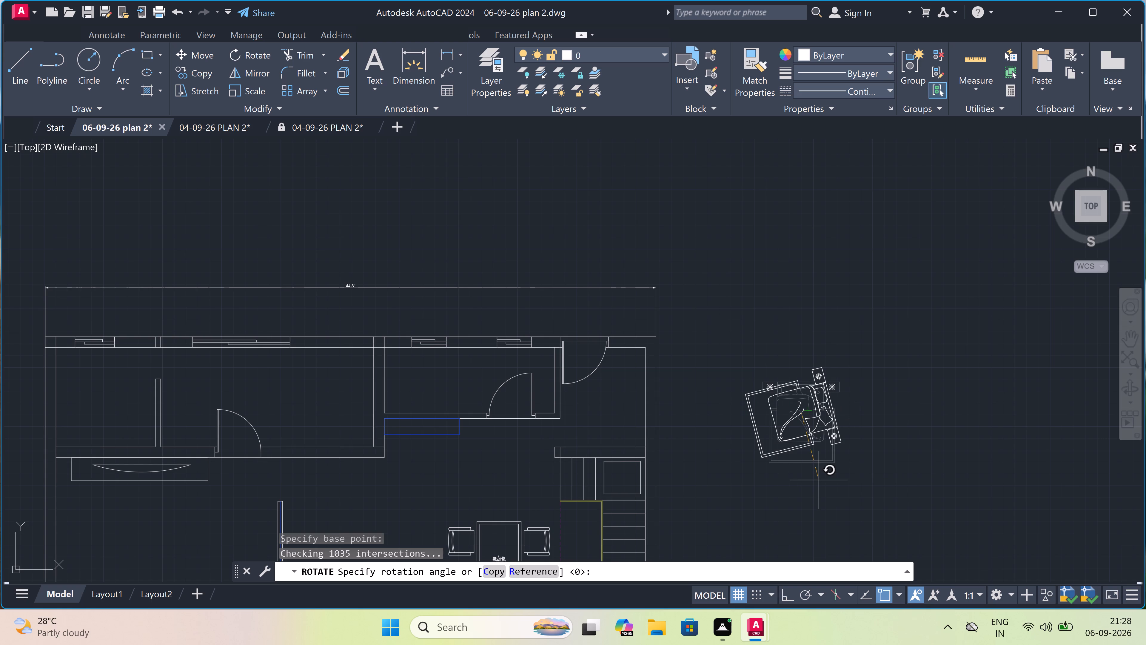
{"action": "key", "text": "F8"}
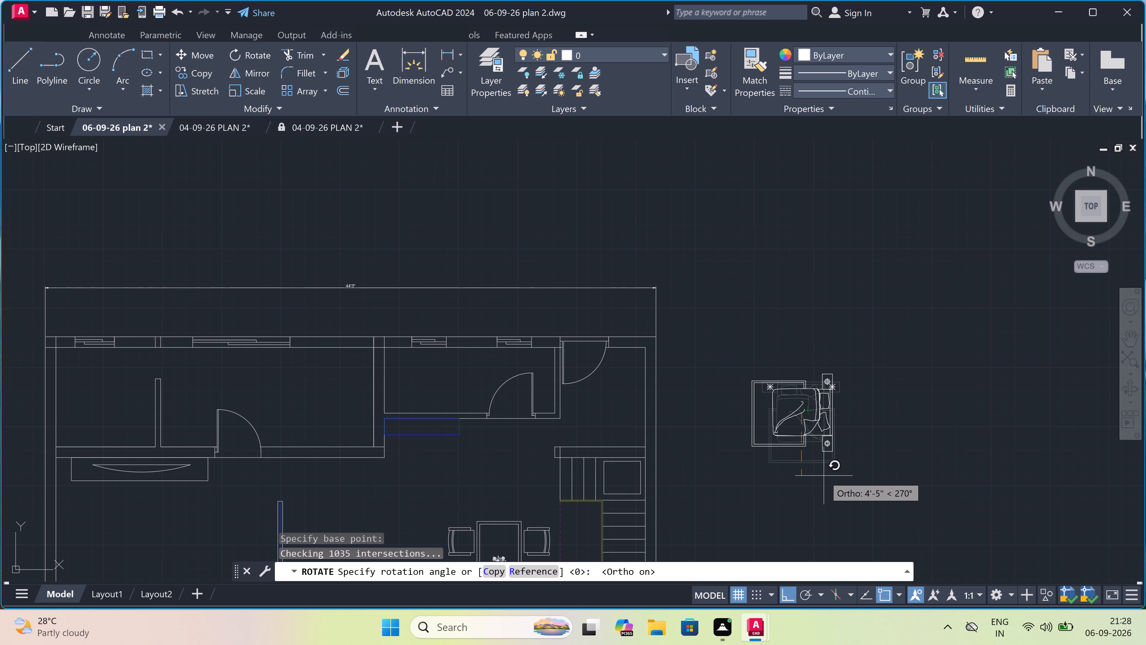
{"action": "left_click", "coordinate": [825, 475]}
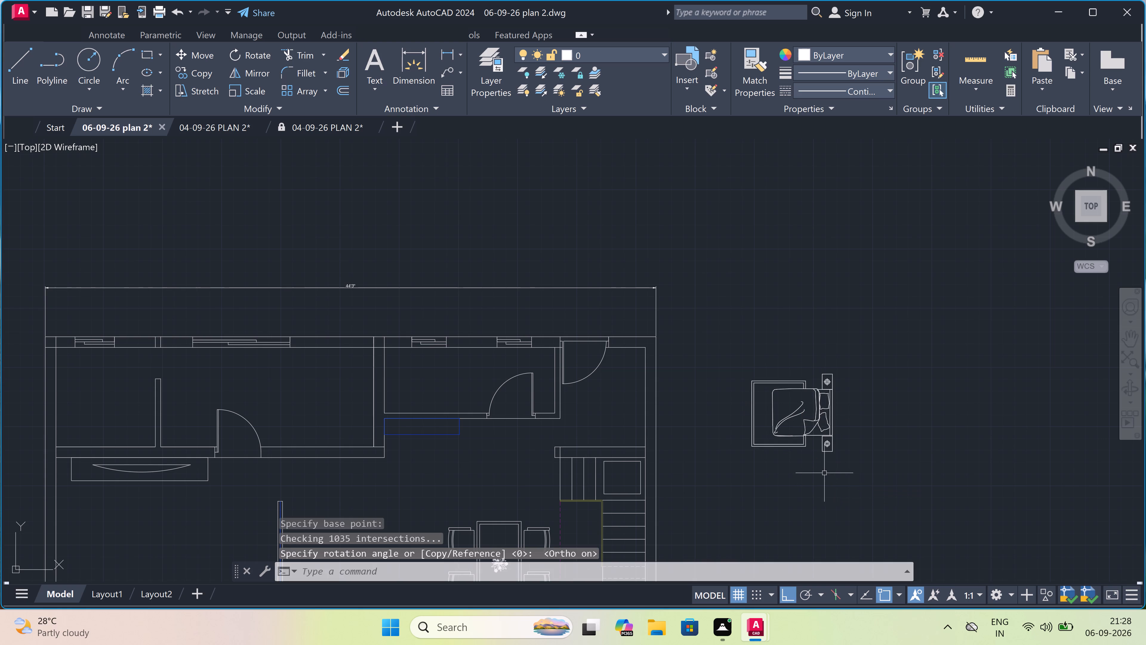
Move the rotated bed set into the larger window-wall room, with Ortho off, placing its headboard against the wall shared with the smaller room.
{"action": "left_click_drag", "start_coordinate": [853, 357], "coordinate": [854, 365]}
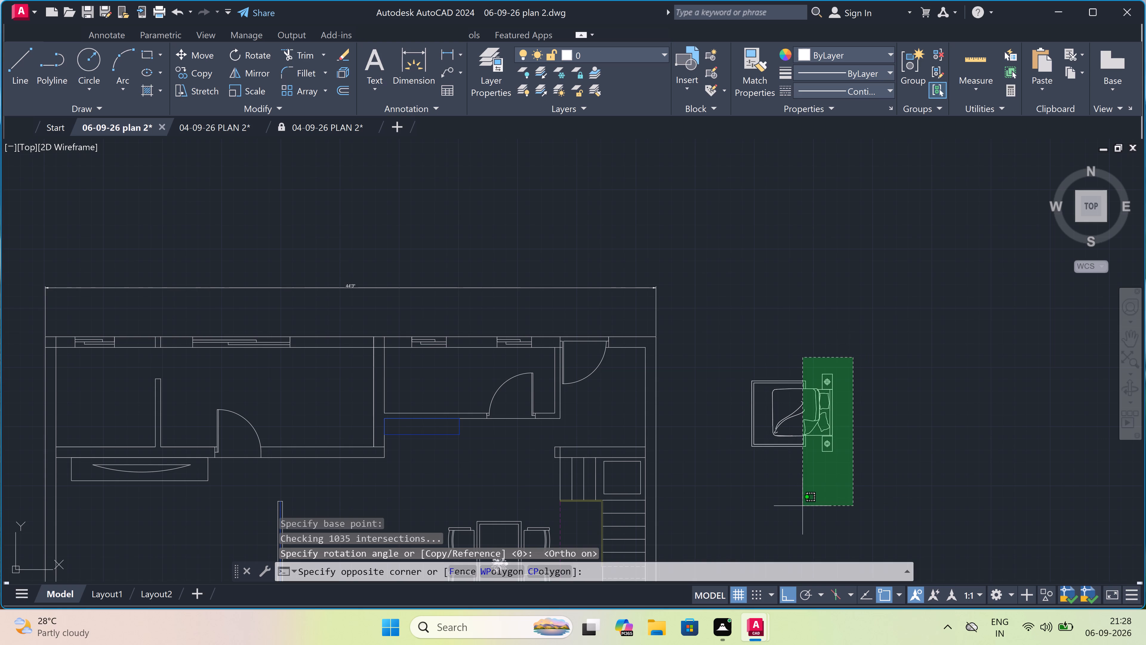
{"action": "left_click", "coordinate": [718, 484]}
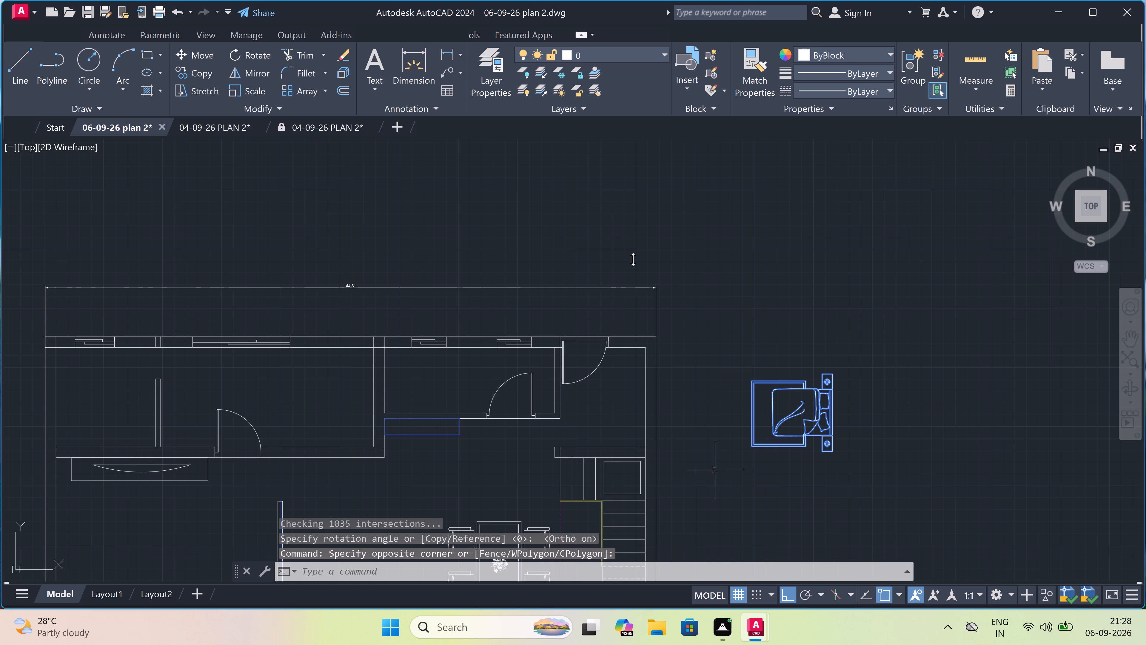
{"action": "left_click", "coordinate": [198, 53]}
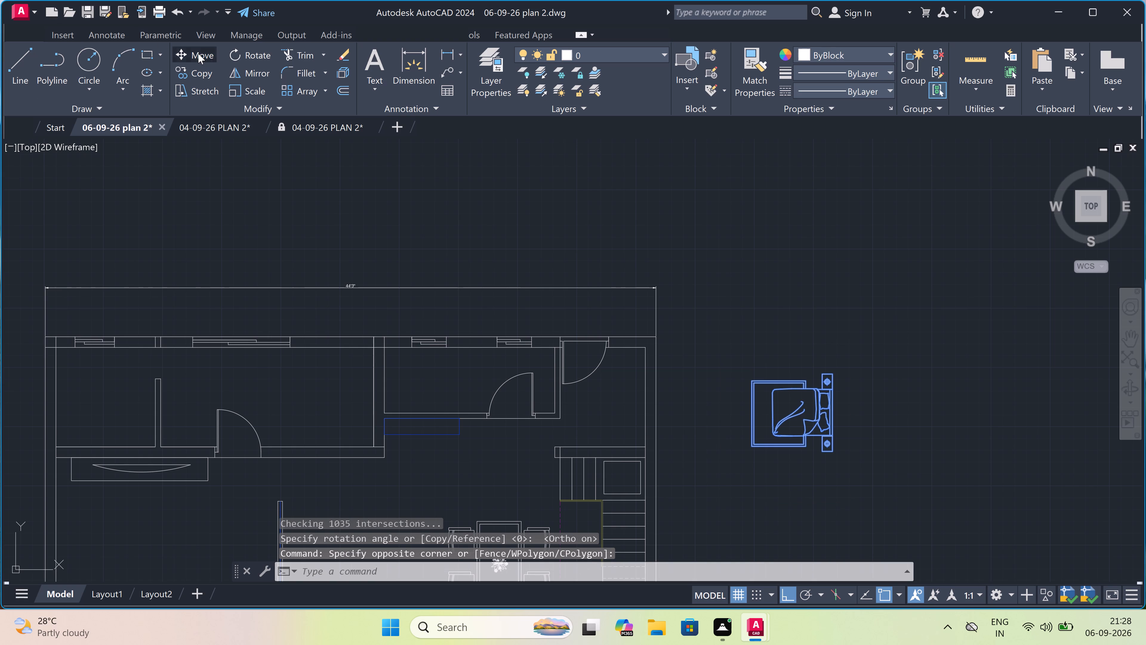
{"action": "left_click", "coordinate": [791, 426]}
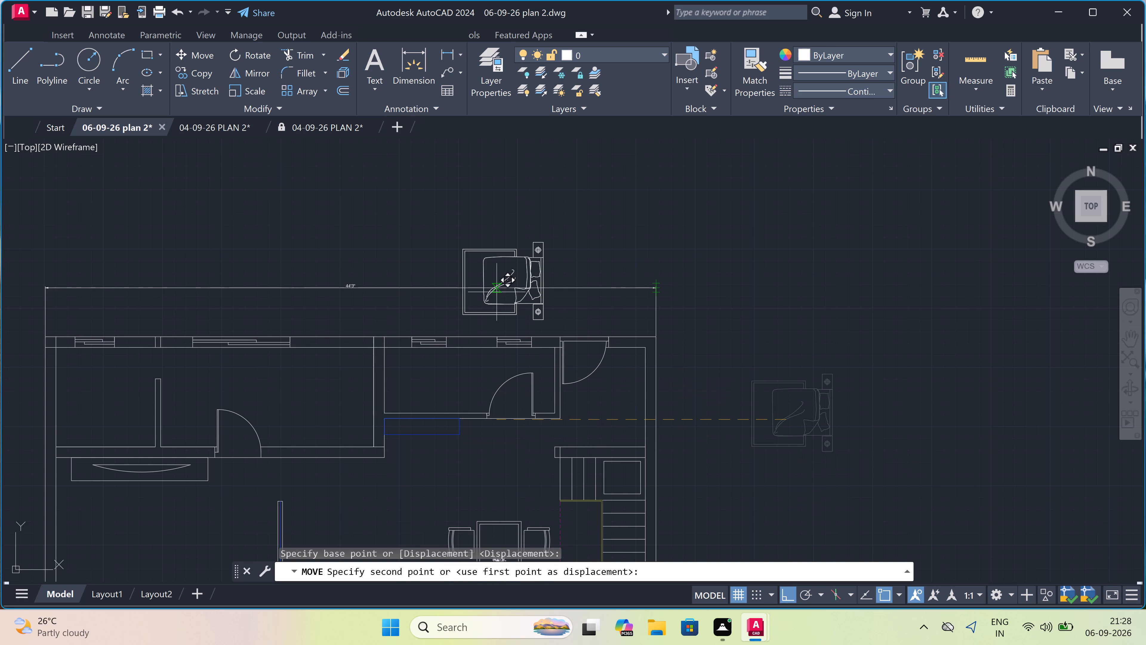
{"action": "key", "text": "F8"}
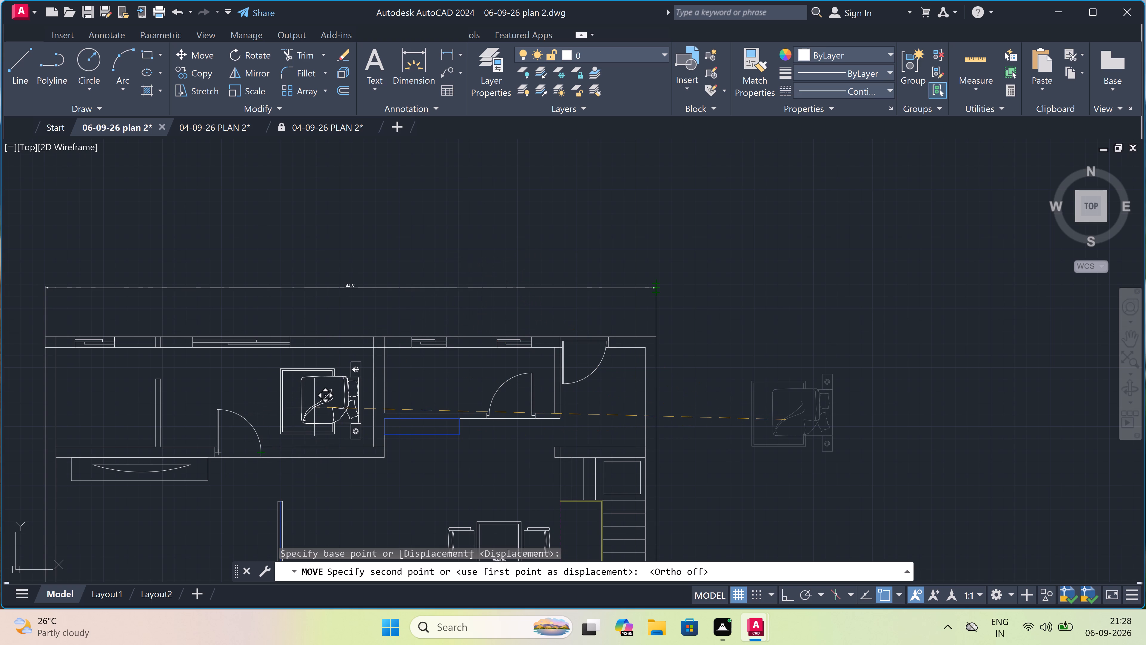
{"action": "scroll", "coordinate": [314, 409], "scroll_direction": "up", "scroll_amount": 2}
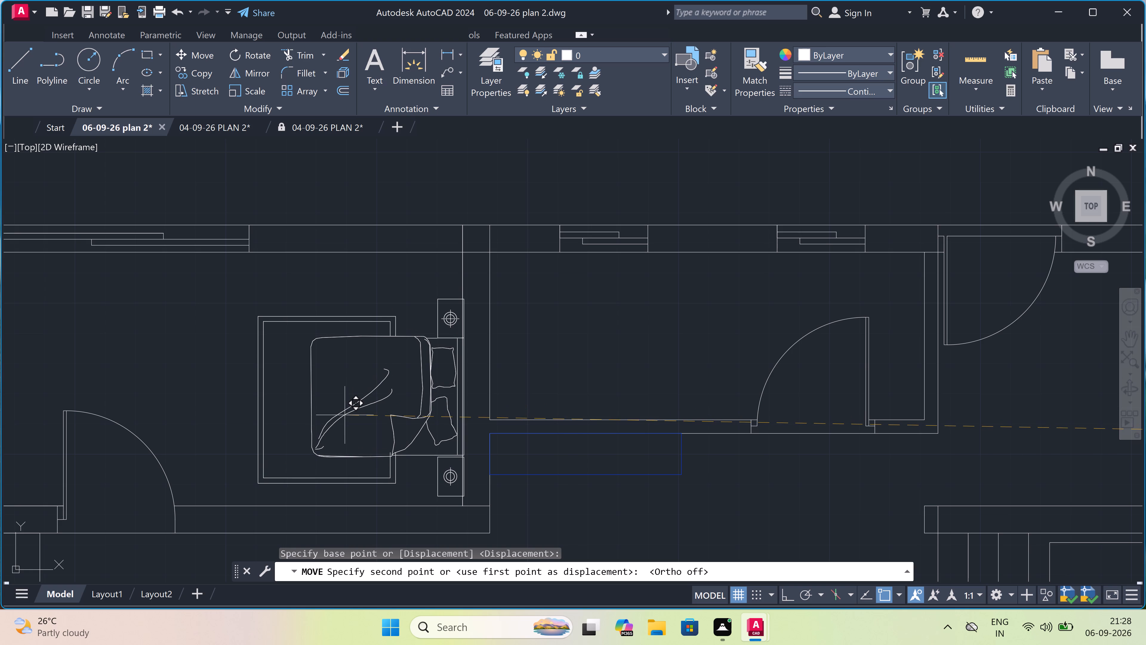
{"action": "left_click", "coordinate": [344, 412]}
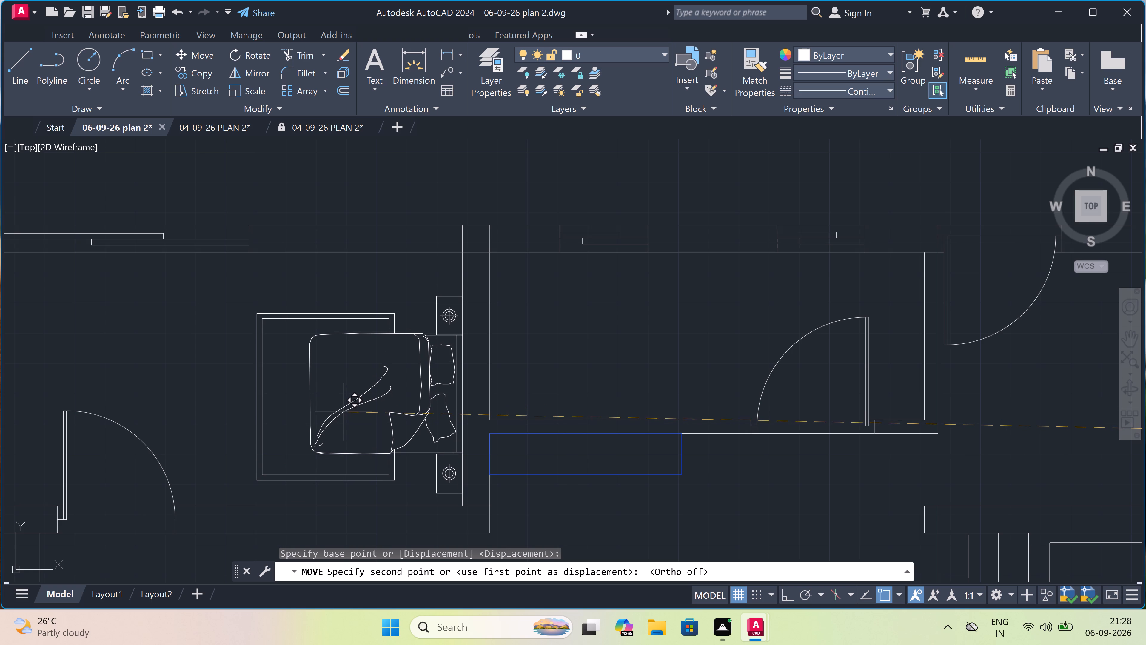
{"action": "scroll", "coordinate": [344, 408], "scroll_direction": "down", "scroll_amount": 4}
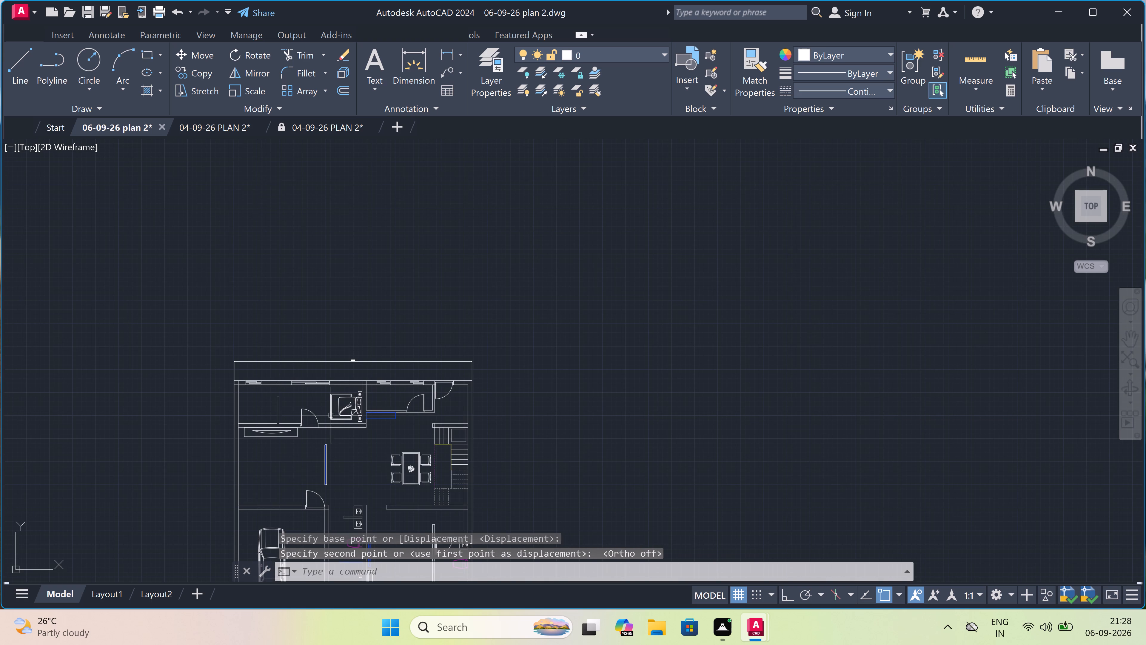
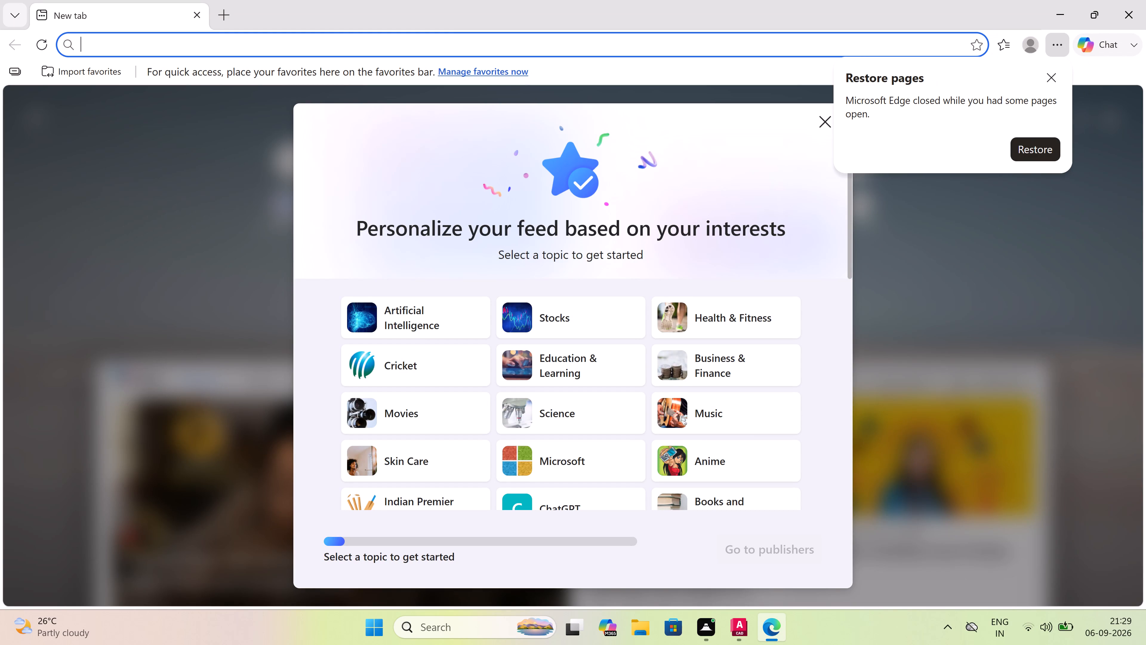
Search the web for bed blocks for AutoCAD free download and open the Beds plan DWG page on DWG models.
{"action": "type", "text": "bed"}
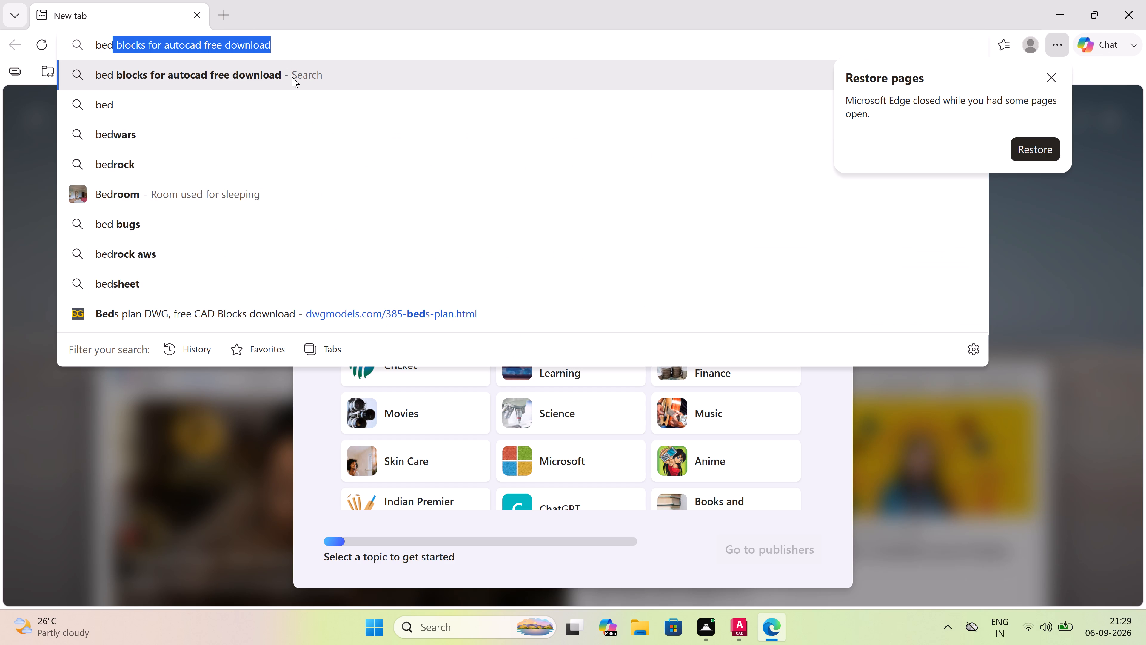
{"action": "left_click", "coordinate": [304, 74]}
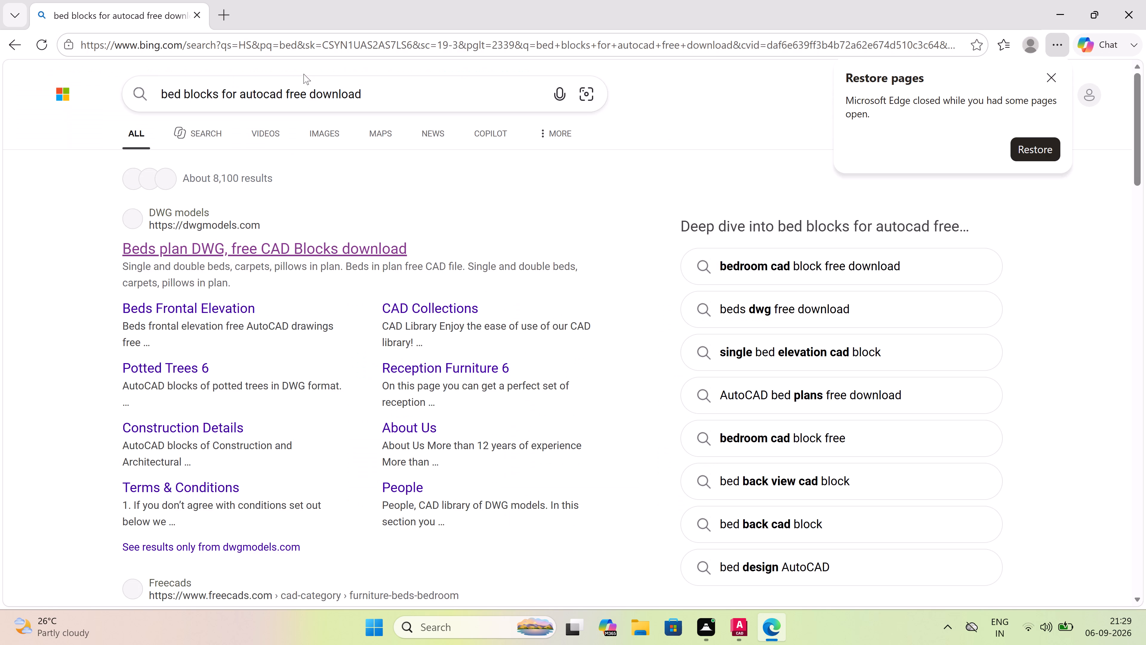
{"action": "left_click", "coordinate": [293, 242]}
{"action": "left_click_drag", "start_coordinate": [292, 240], "coordinate": [288, 236]}
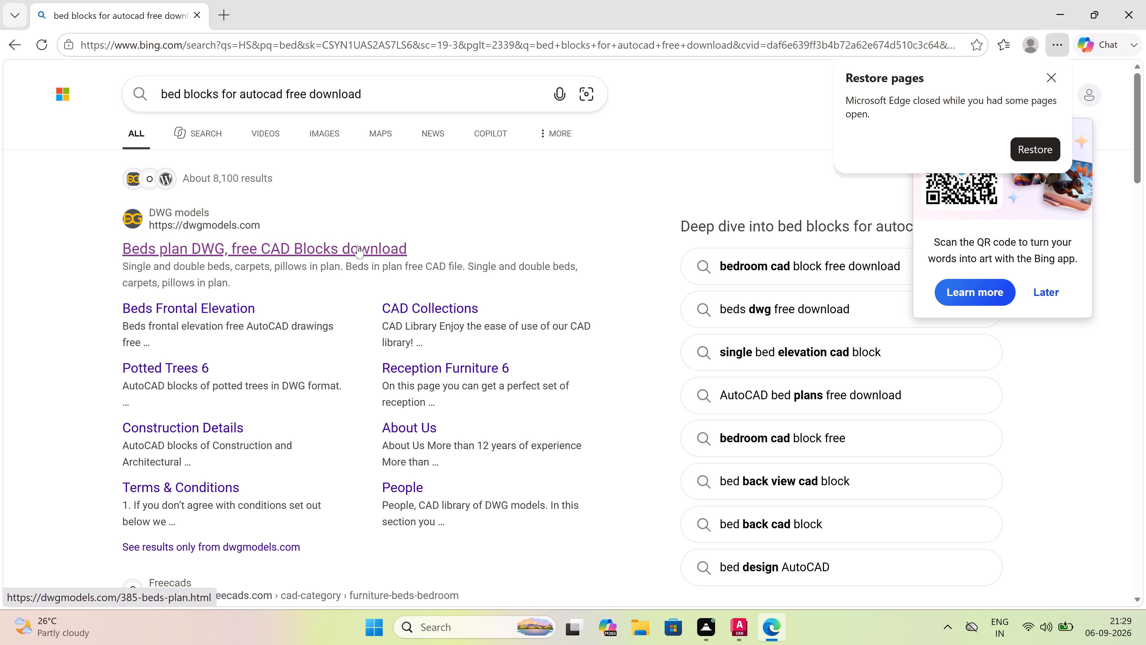
{"action": "left_click_drag", "start_coordinate": [306, 247], "coordinate": [309, 251]}
{"action": "left_click", "coordinate": [309, 250]}
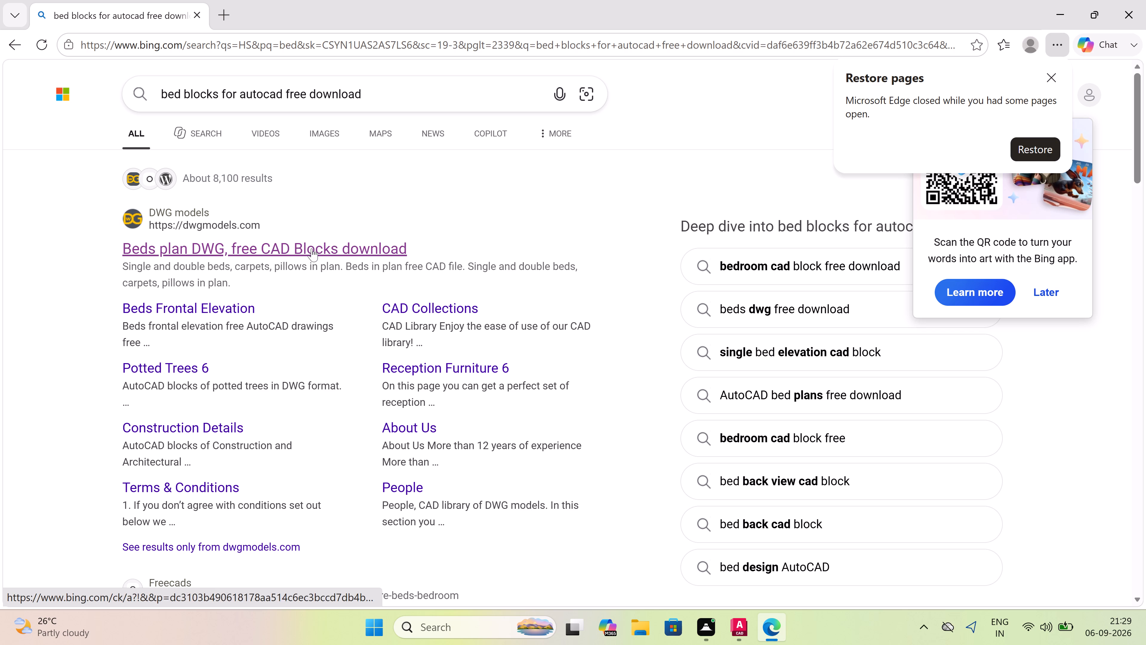
{"action": "left_click", "coordinate": [305, 247]}
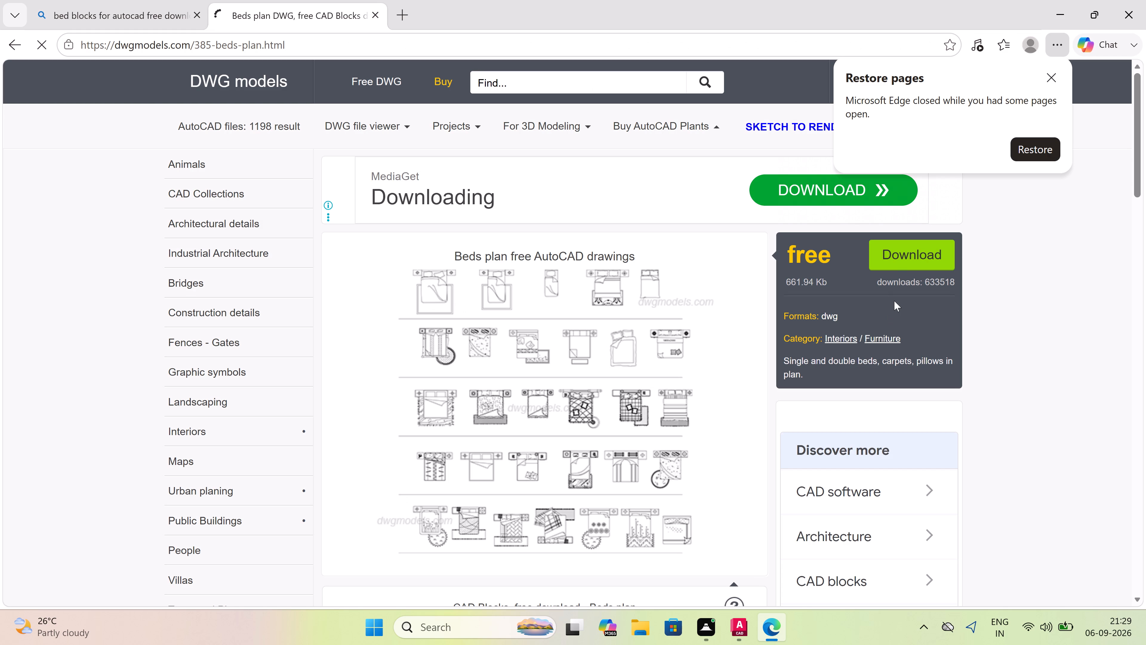
Download the free Beds plan DWG and open the downloaded beds_plan (1).dwg in AutoCAD.
{"action": "left_click", "coordinate": [901, 254]}
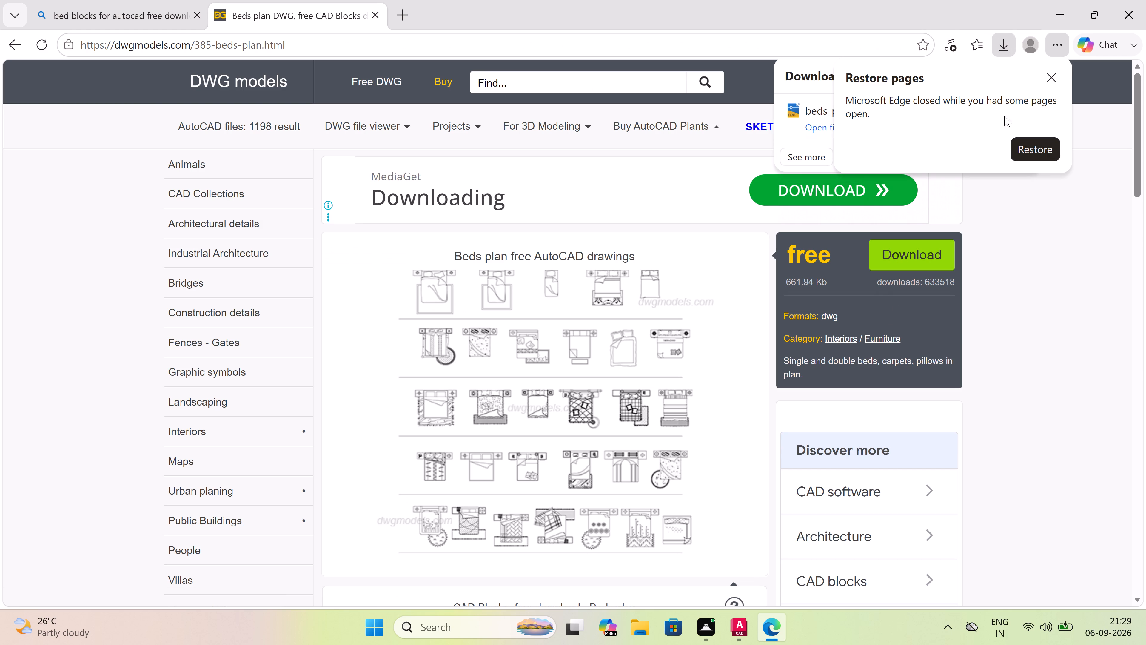
{"action": "left_click", "coordinate": [1049, 76]}
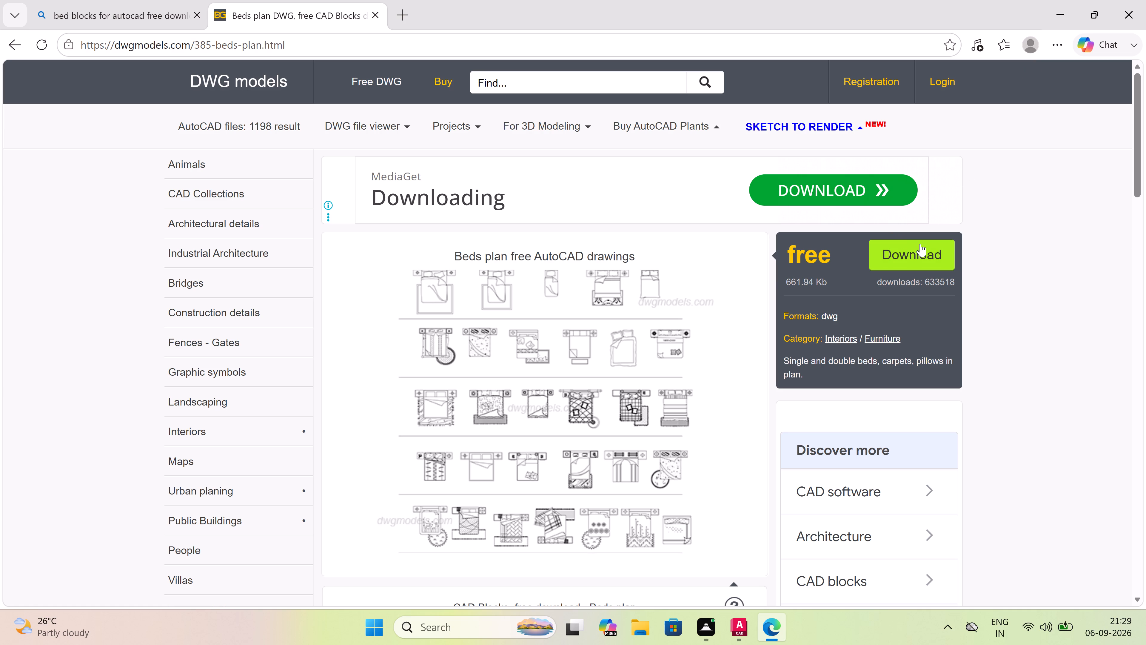
{"action": "left_click", "coordinate": [1005, 40]}
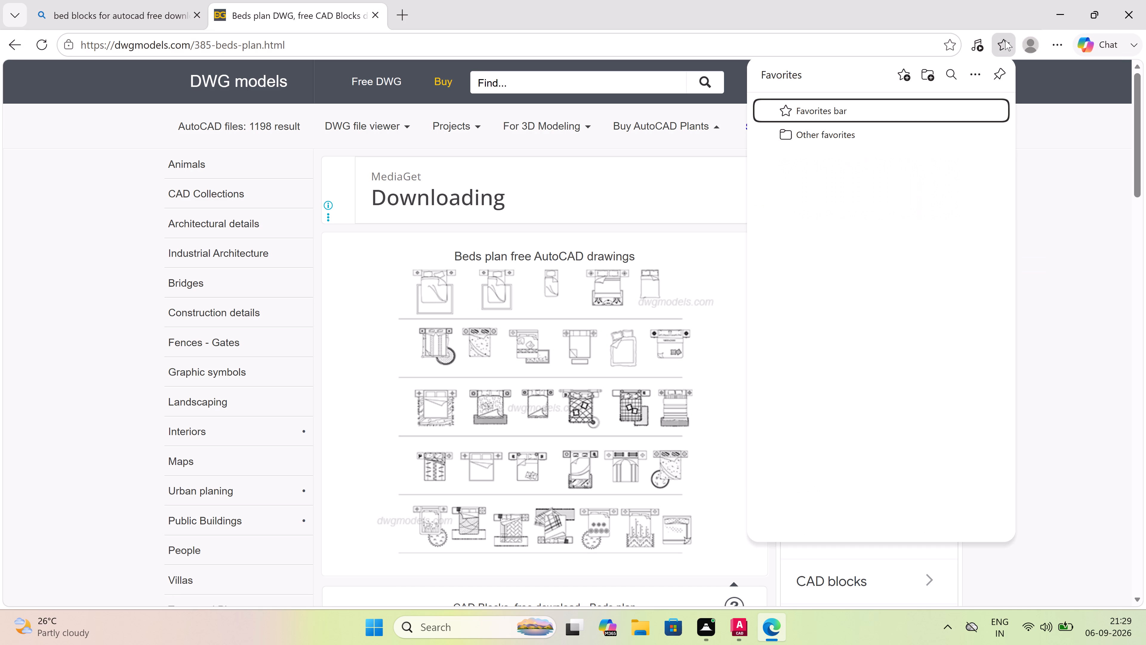
{"action": "left_click", "coordinate": [980, 79]}
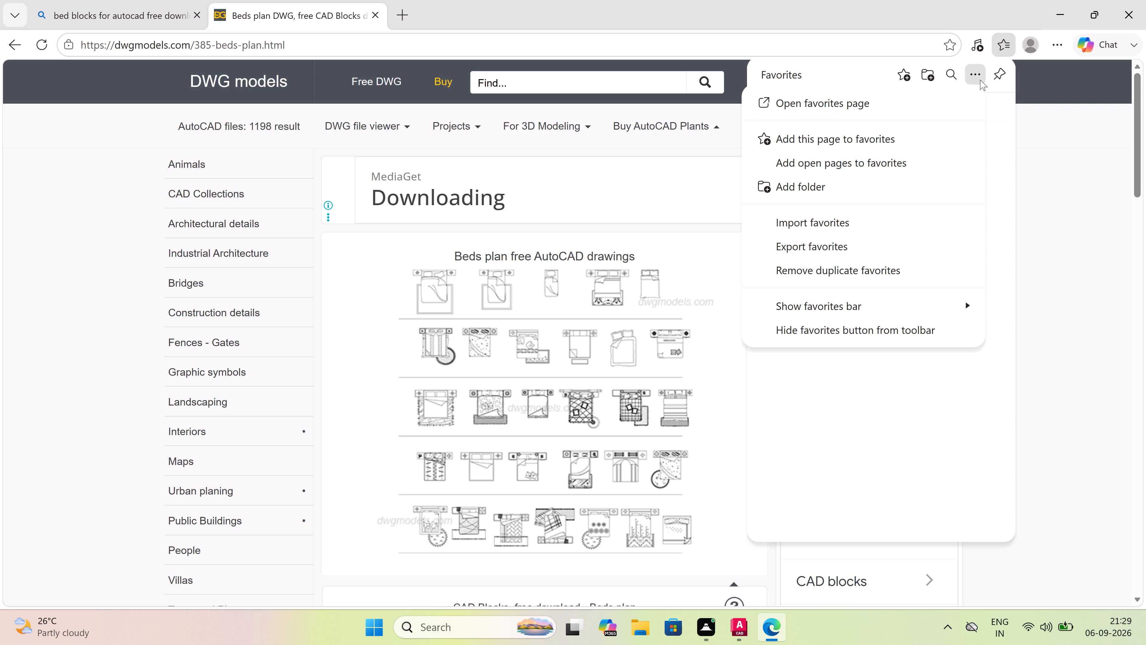
{"action": "left_click", "coordinate": [1028, 164]}
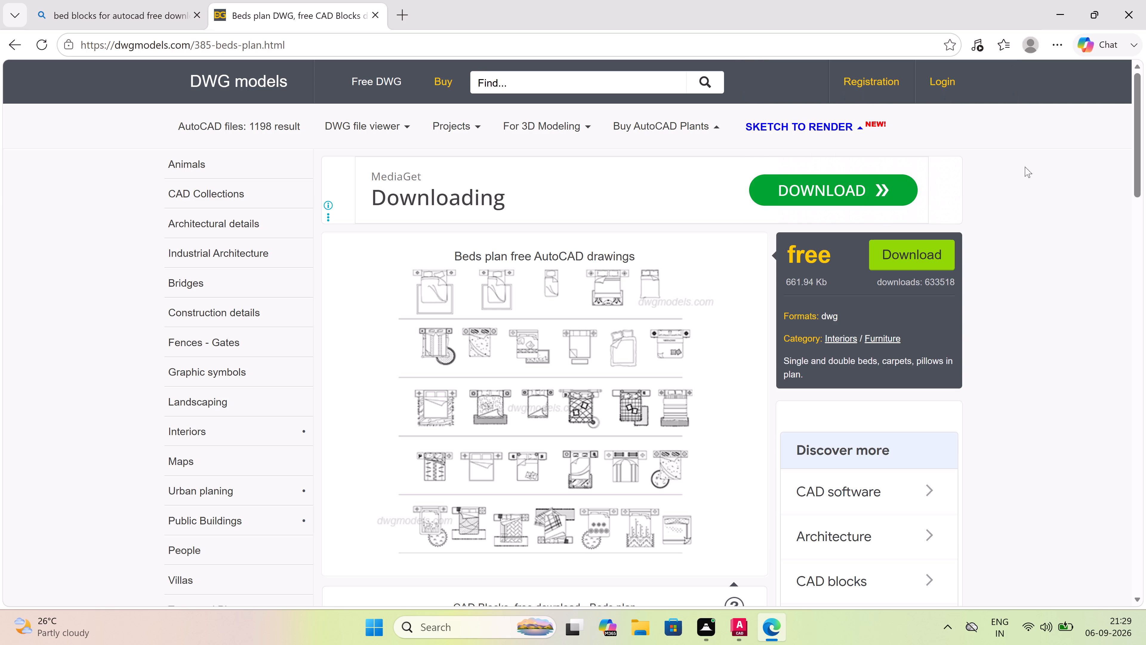
{"action": "left_click", "coordinate": [910, 255]}
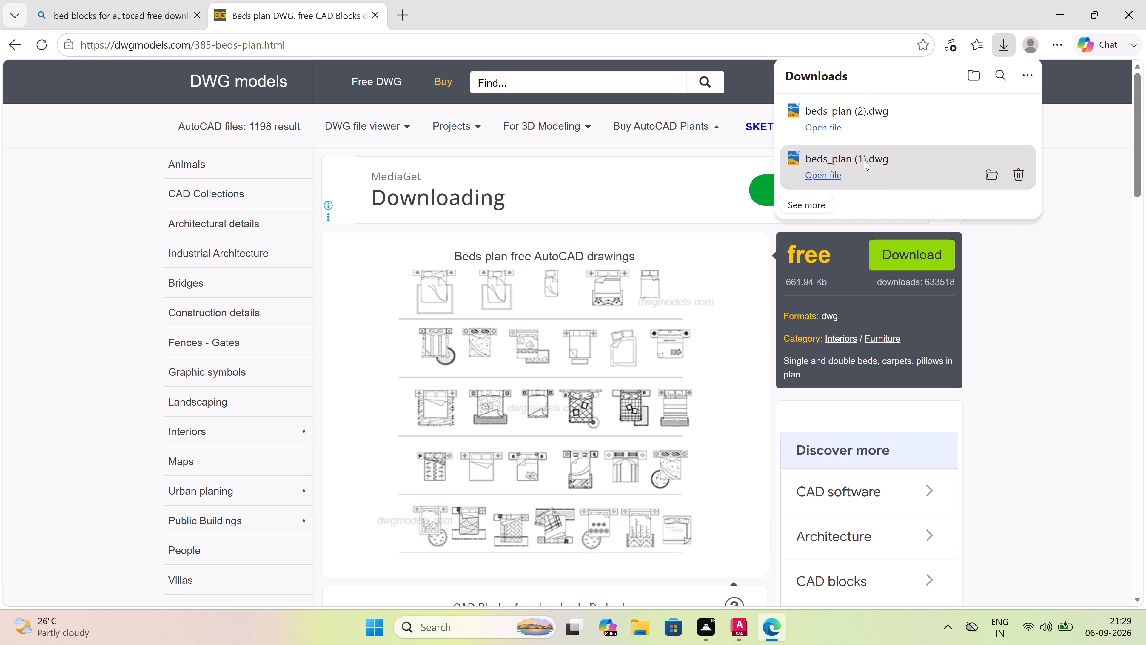
{"action": "left_click", "coordinate": [864, 160]}
{"action": "left_click", "coordinate": [866, 159]}
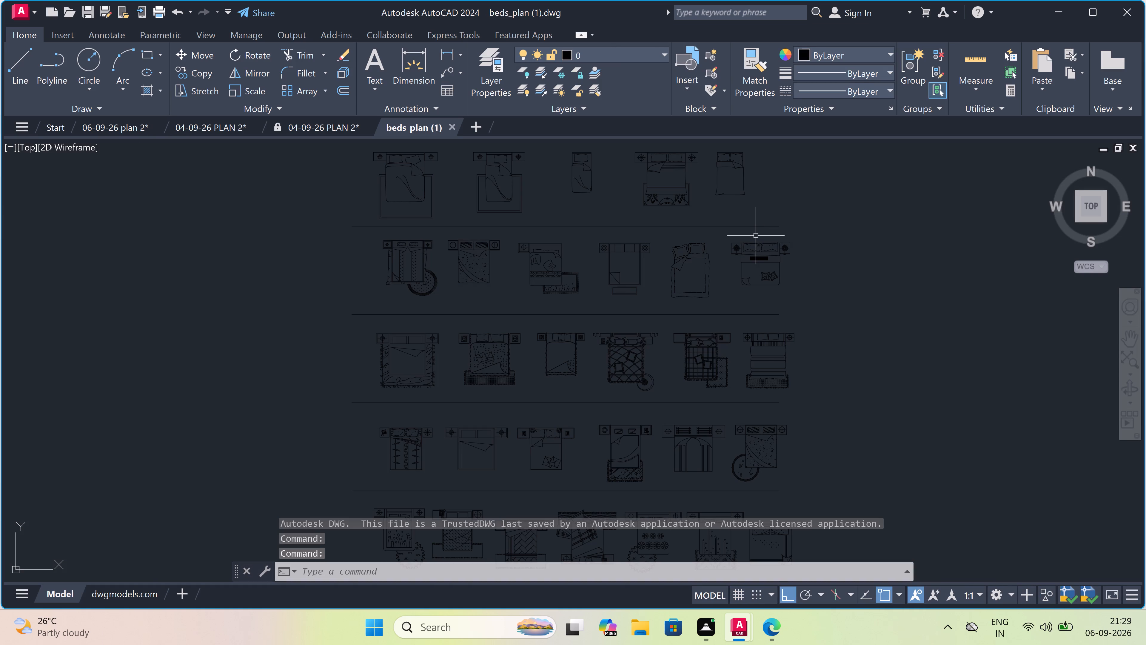
Change the colour of all the bed blocks and divider lines in beds_plan (1) to ByBlock.
{"action": "scroll", "coordinate": [756, 236], "scroll_direction": "down", "scroll_amount": 1}
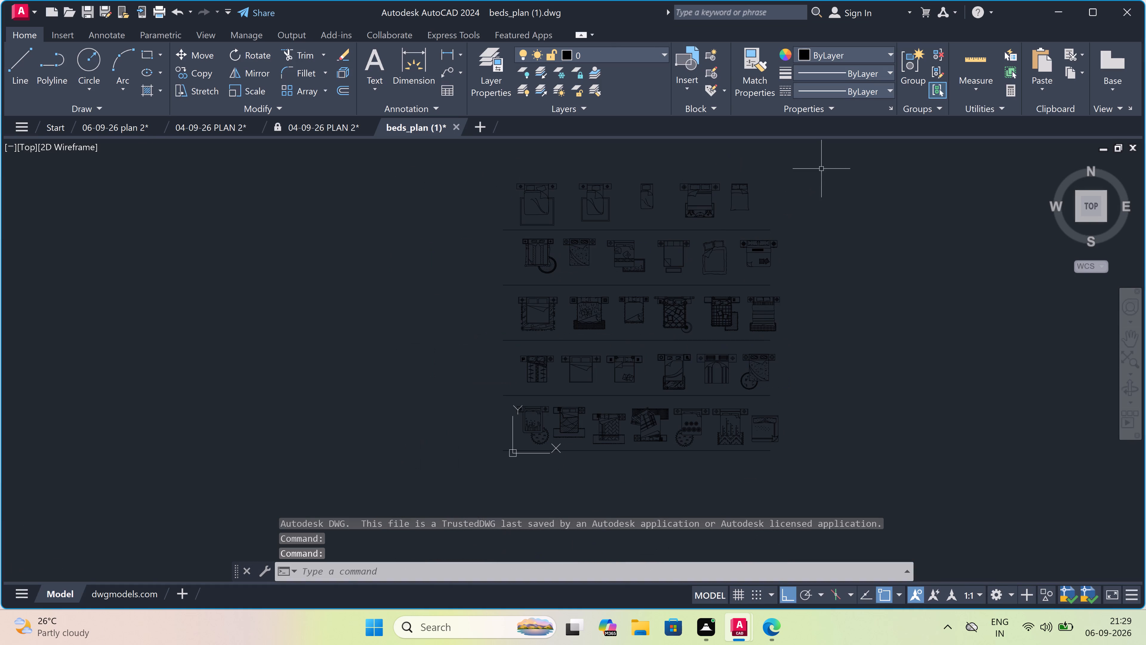
{"action": "left_click_drag", "start_coordinate": [821, 163], "coordinate": [820, 169]}
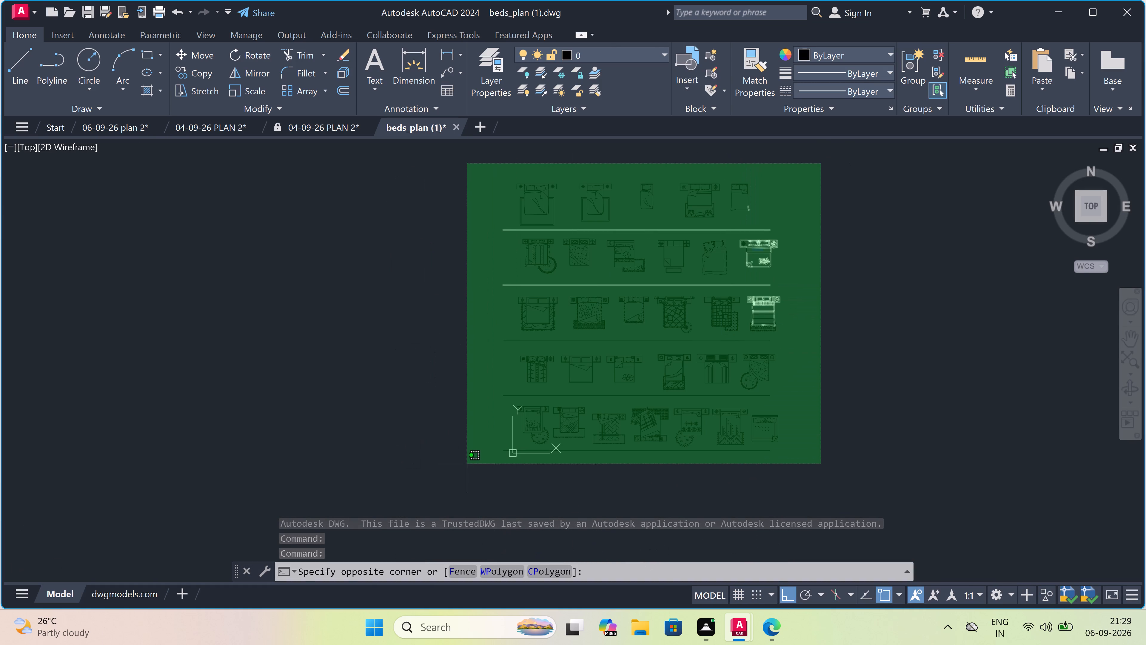
{"action": "left_click", "coordinate": [458, 458]}
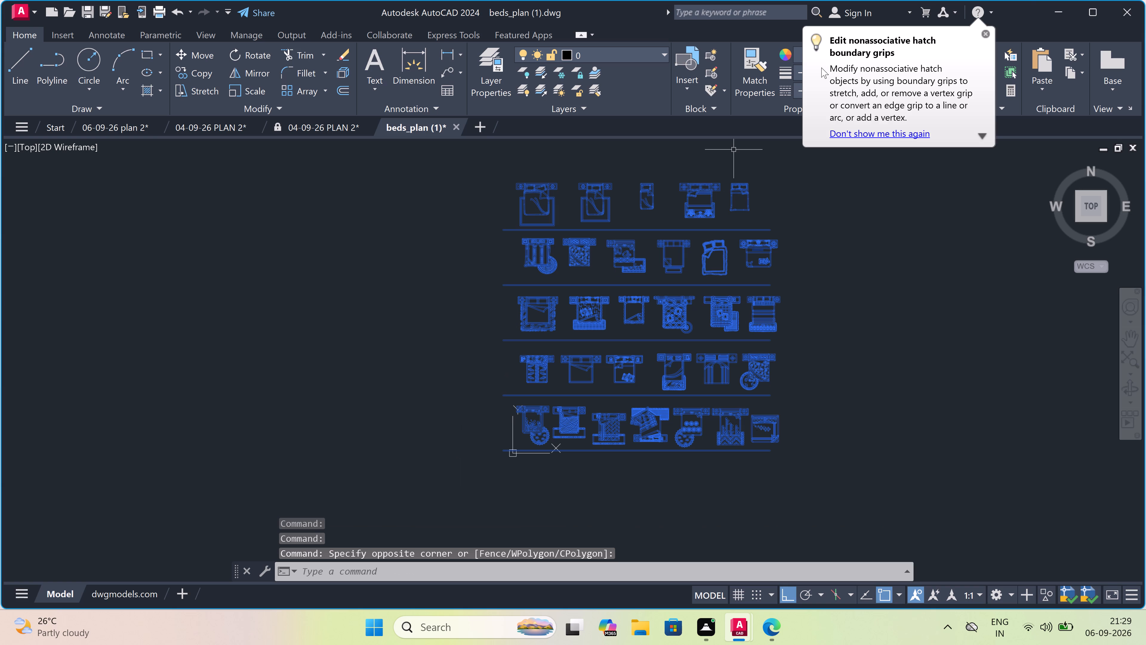
{"action": "left_click", "coordinate": [609, 49]}
{"action": "left_click", "coordinate": [609, 50]}
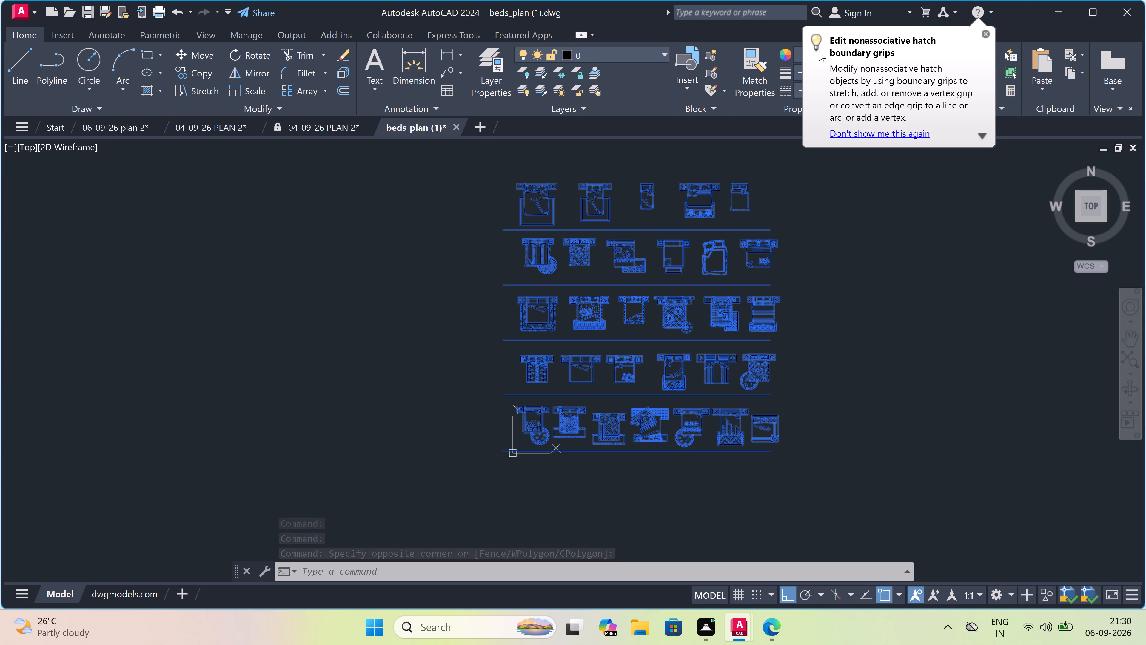
{"action": "double_click", "coordinate": [988, 34]}
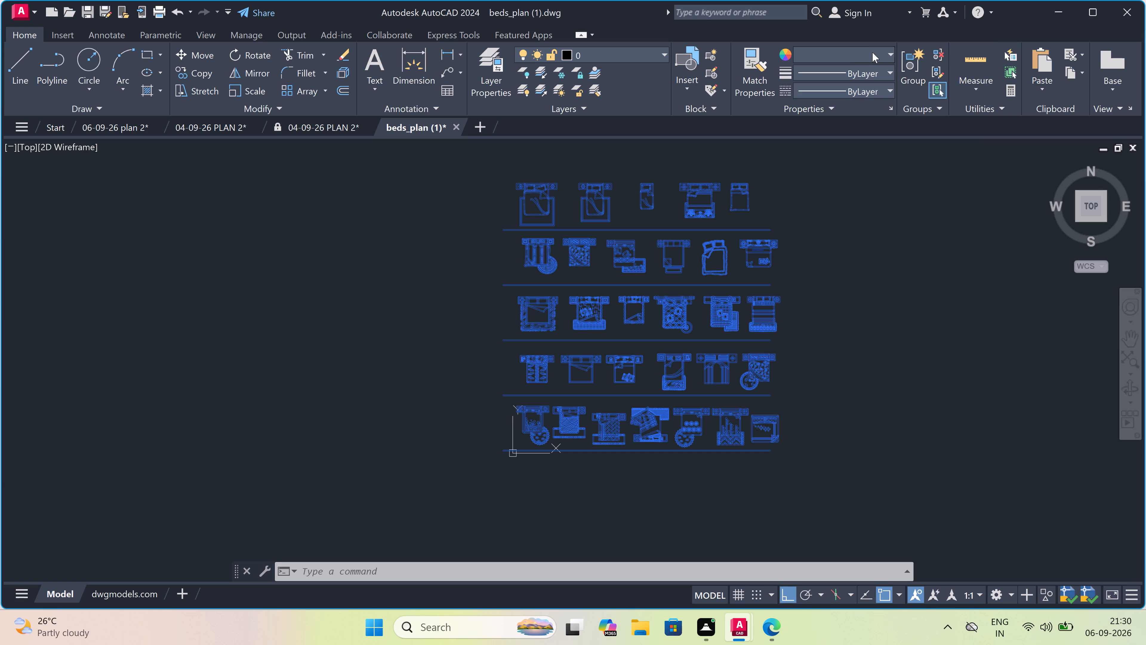
{"action": "left_click", "coordinate": [863, 53]}
{"action": "double_click", "coordinate": [828, 87]}
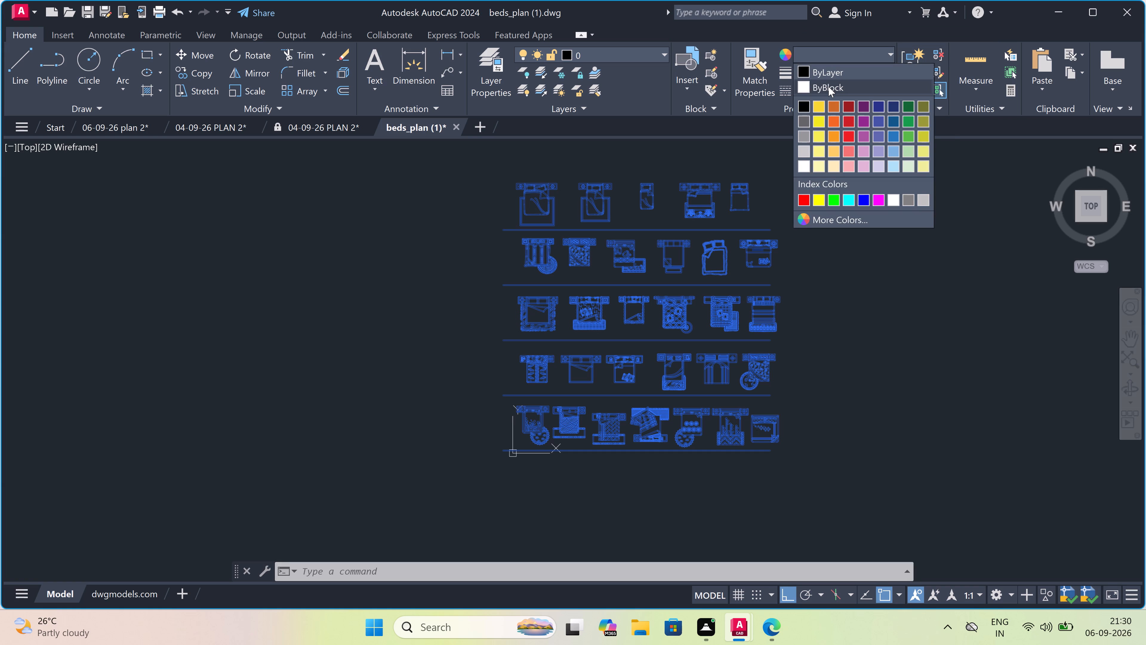
{"action": "left_click", "coordinate": [777, 169]}
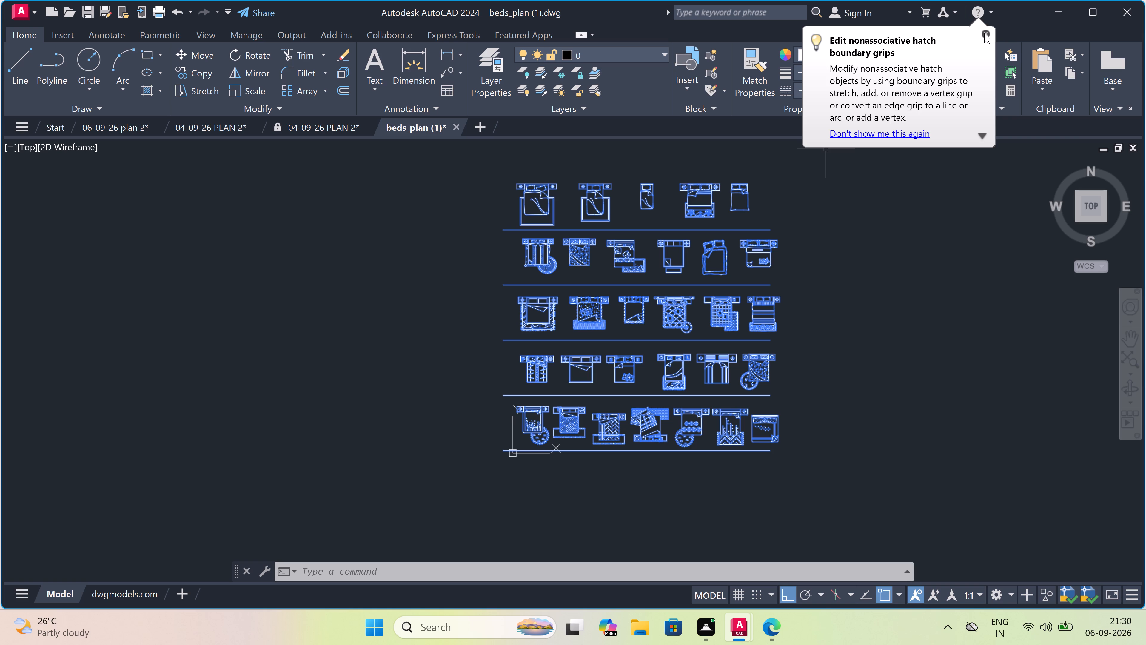
{"action": "double_click", "coordinate": [984, 33]}
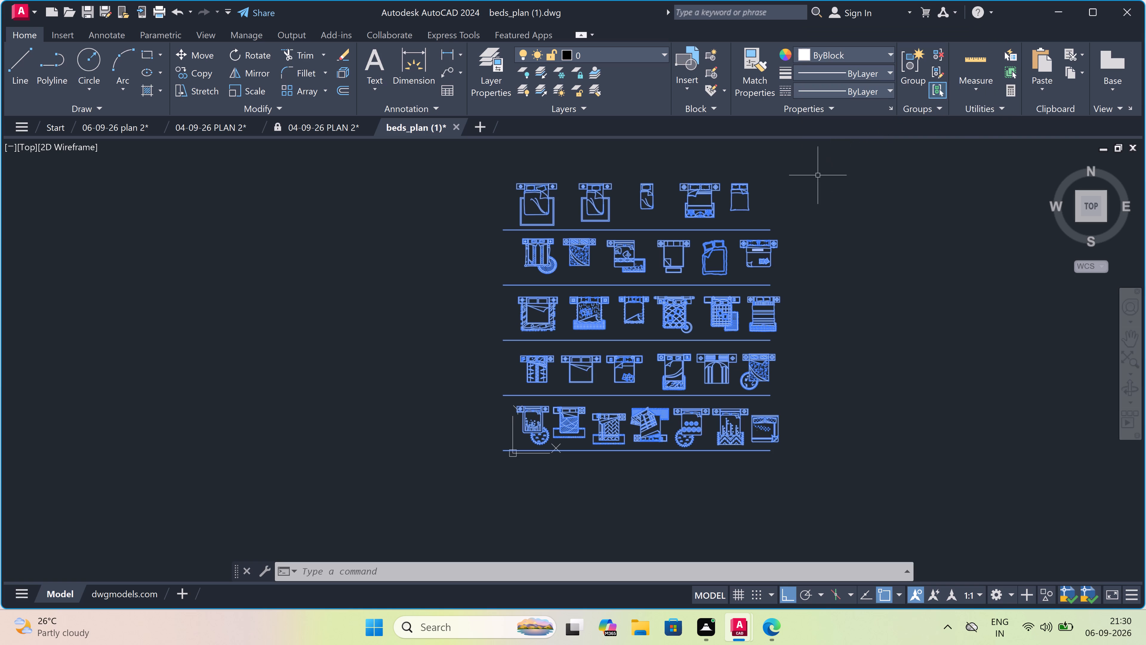
{"action": "key", "text": "Escape"}
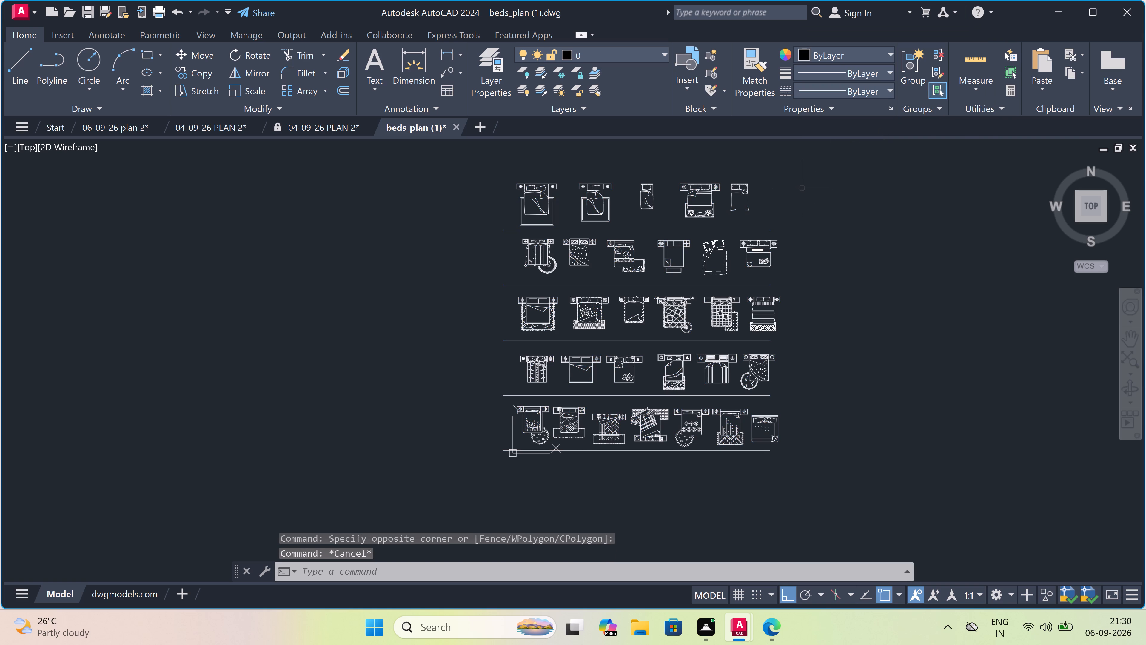
Copy the striped double bed with two side tables and a dotted rug from the east end of the third row.
{"action": "scroll", "coordinate": [755, 302], "scroll_direction": "up", "scroll_amount": 2}
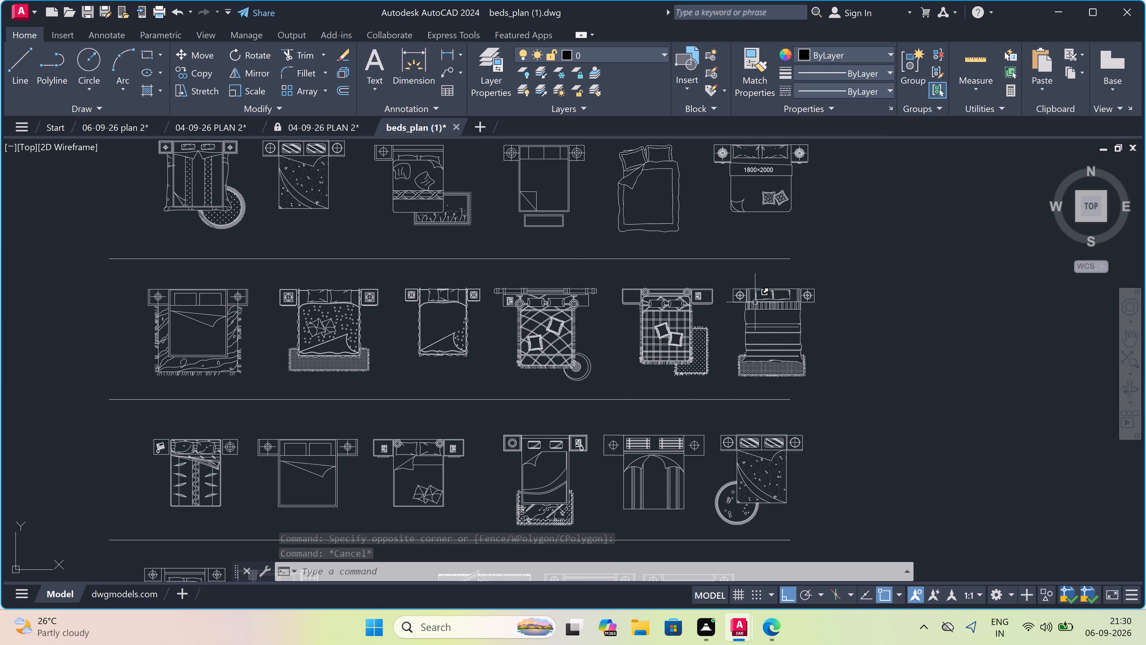
{"action": "scroll", "coordinate": [755, 302], "scroll_direction": "up", "scroll_amount": 1}
{"action": "scroll", "coordinate": [859, 277], "scroll_direction": "up", "scroll_amount": 2}
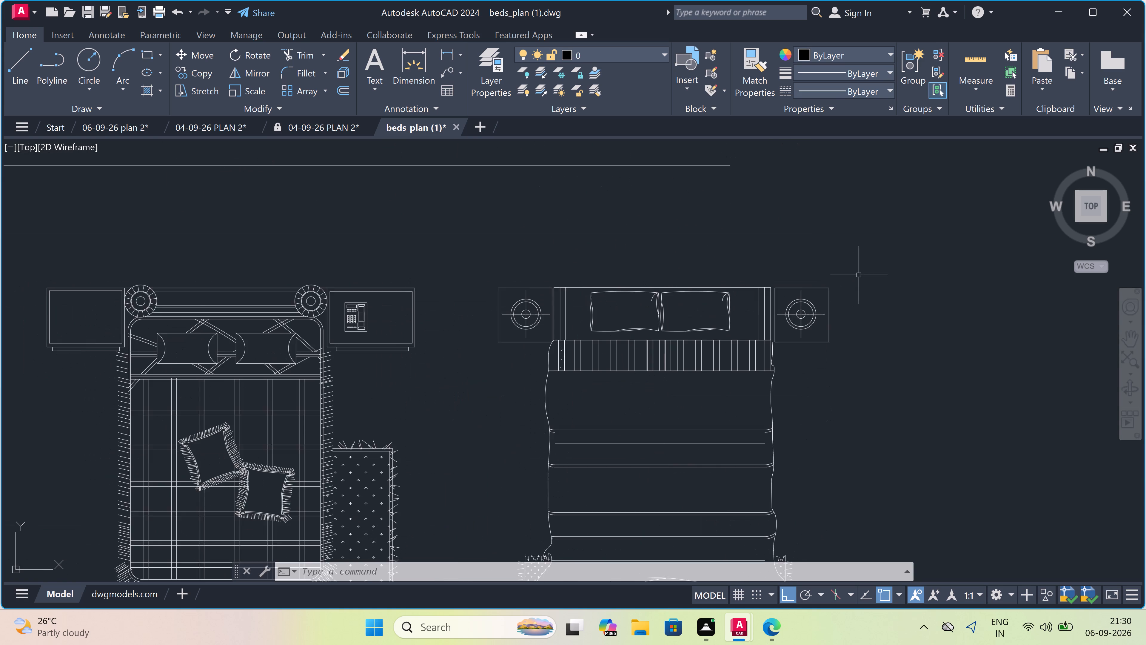
{"action": "scroll", "coordinate": [859, 275], "scroll_direction": "down", "scroll_amount": 1}
{"action": "left_click", "coordinate": [859, 268]}
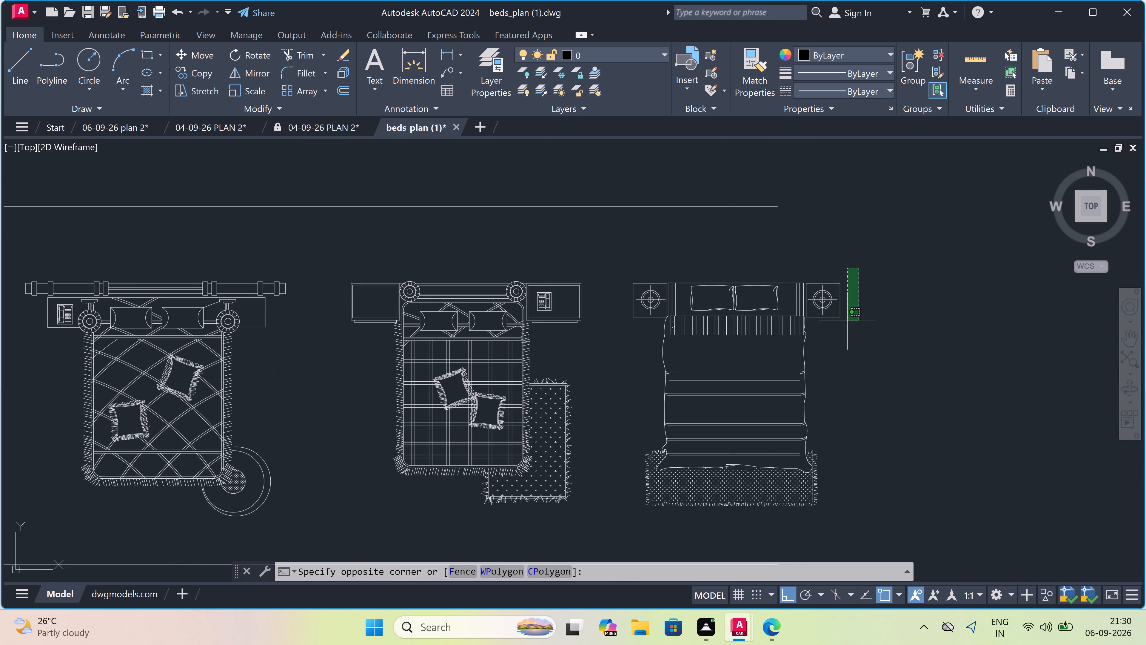
{"action": "left_click", "coordinate": [608, 533]}
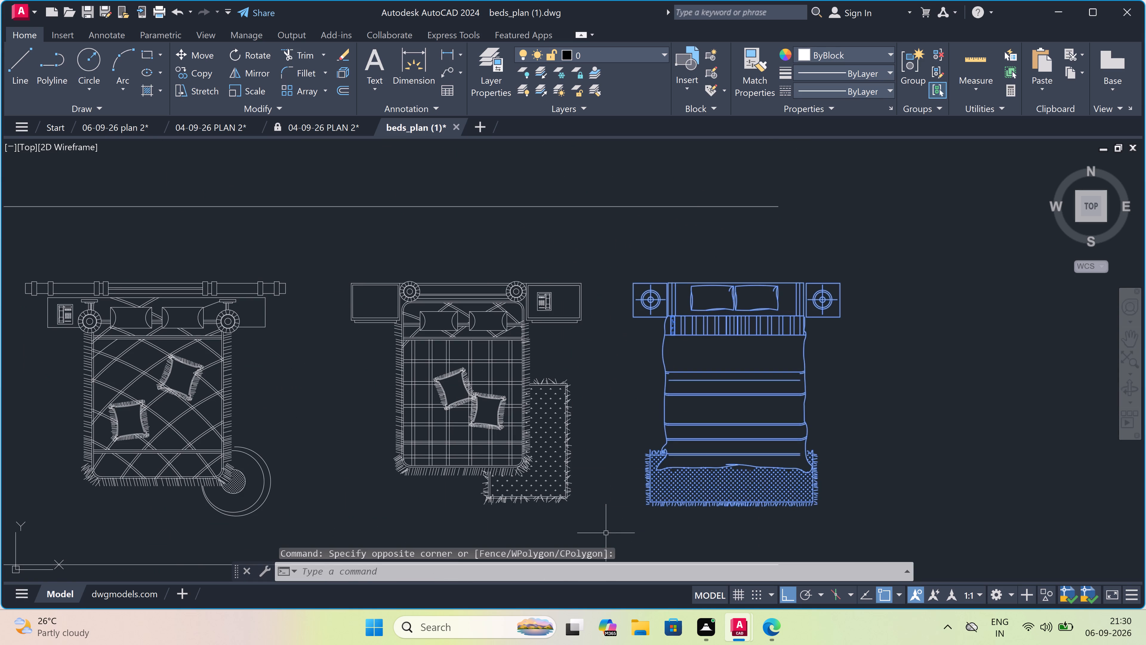
{"action": "key", "text": "ctrl+c"}
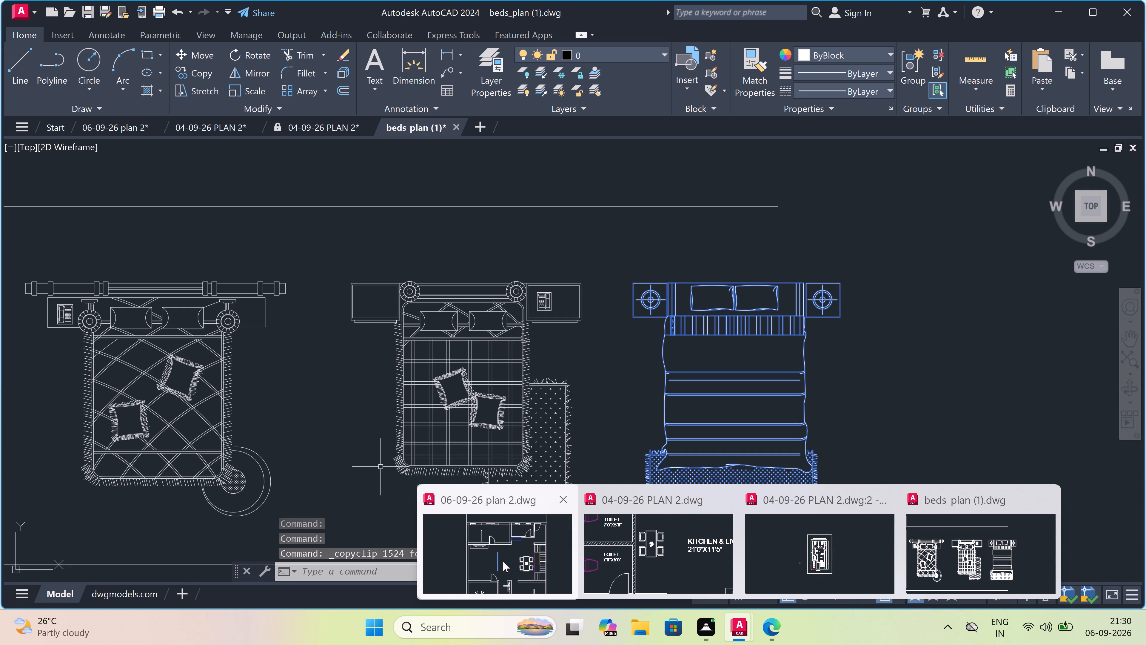
Switch to 06-09-26 plan 2 and paste the copied striped bed set in the empty space east of the floor plan.
{"action": "left_click", "coordinate": [497, 556]}
{"action": "key", "text": "ctrl+v"}
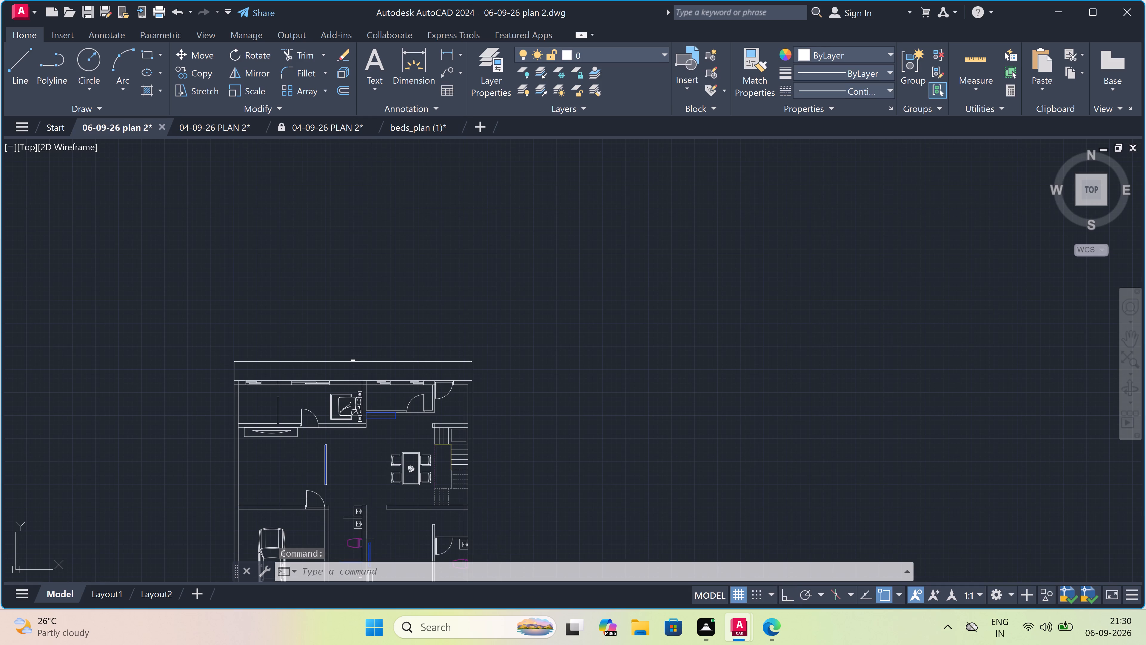
{"action": "scroll", "coordinate": [508, 440], "scroll_direction": "down", "scroll_amount": 4}
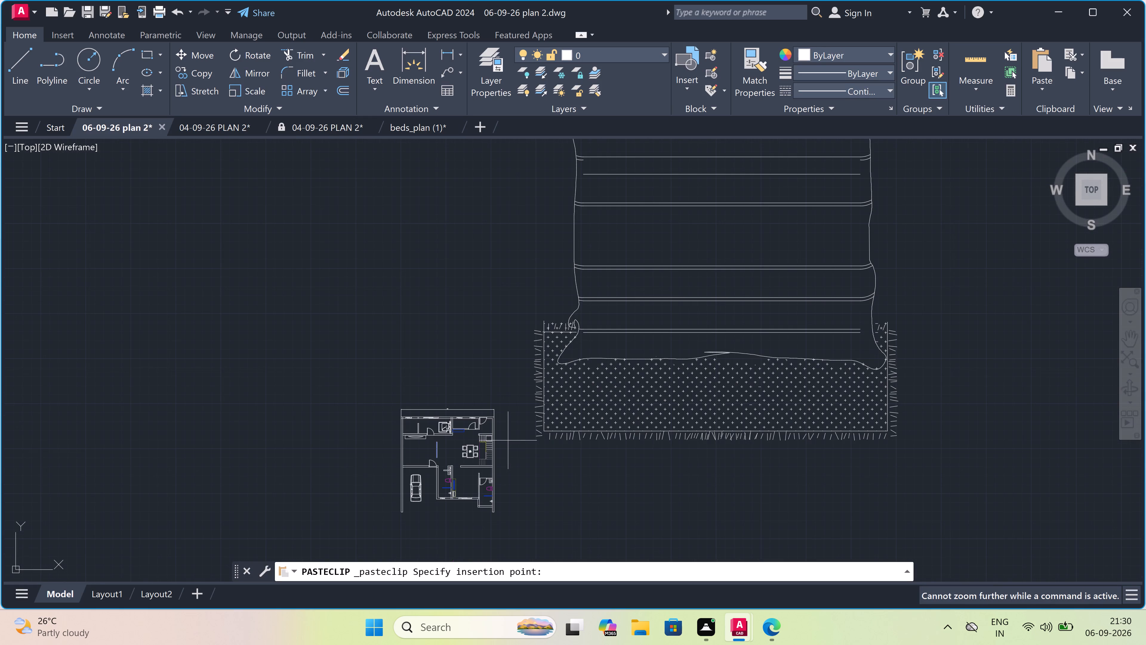
{"action": "scroll", "coordinate": [506, 440], "scroll_direction": "down", "scroll_amount": 5}
{"action": "scroll", "coordinate": [555, 436], "scroll_direction": "down", "scroll_amount": 2}
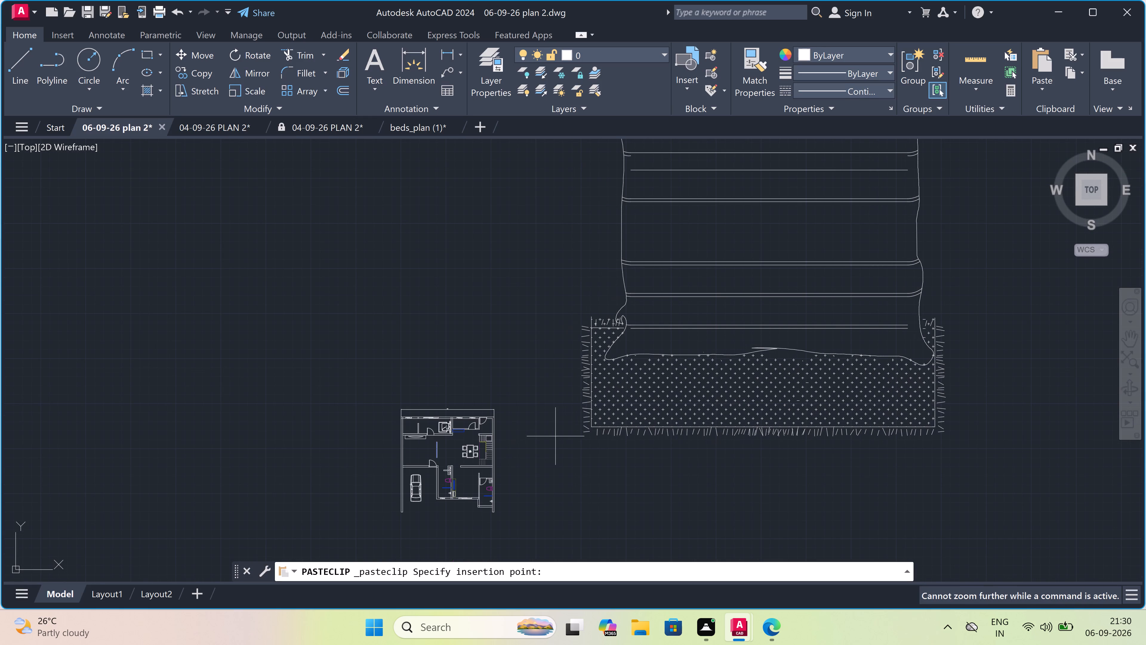
{"action": "scroll", "coordinate": [555, 436], "scroll_direction": "down", "scroll_amount": 16}
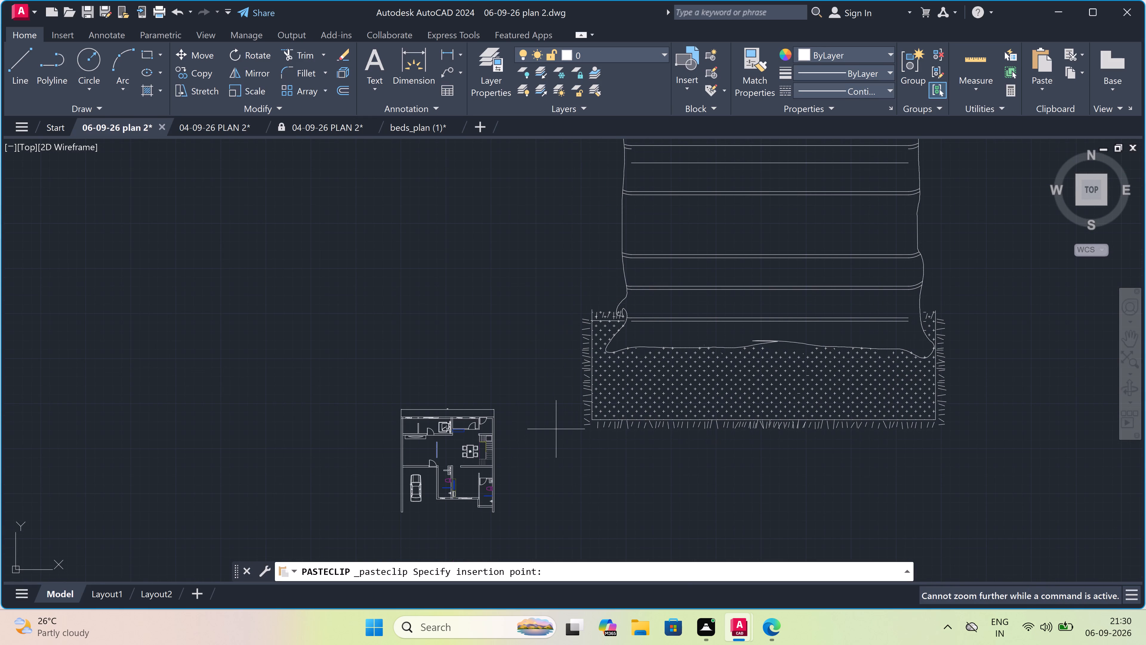
{"action": "left_click", "coordinate": [543, 518]}
Scale the pasted striped bed set down freehand to about room-furniture size, using a base point near the middle of the bed.
{"action": "scroll", "coordinate": [543, 501], "scroll_direction": "down", "scroll_amount": 3}
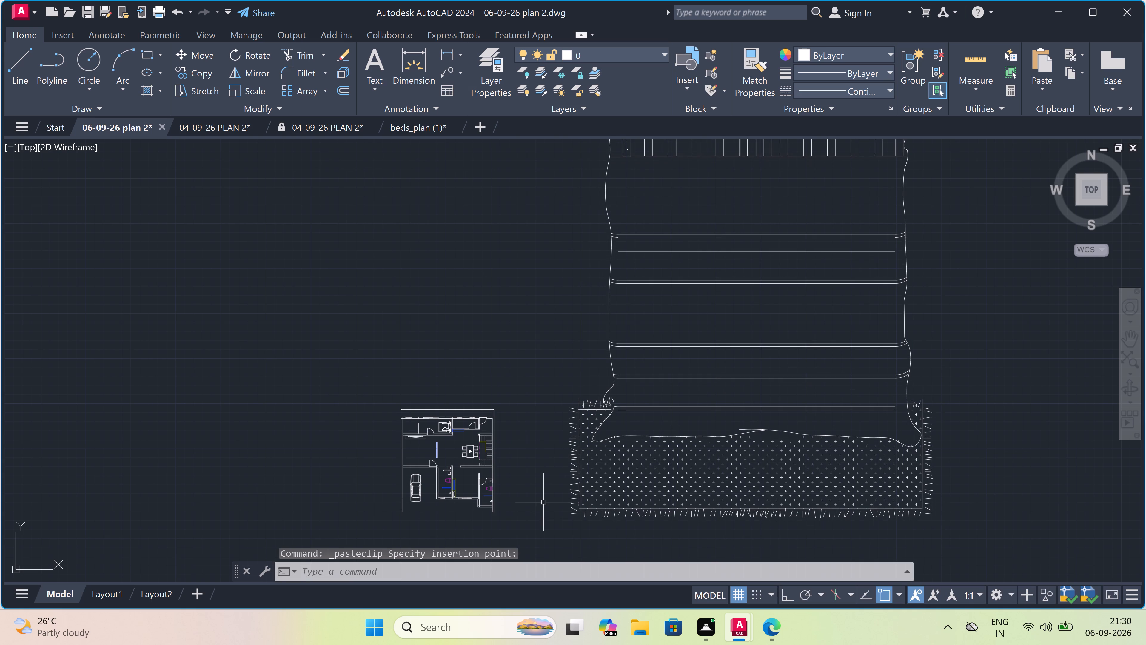
{"action": "scroll", "coordinate": [543, 501], "scroll_direction": "down", "scroll_amount": 2}
{"action": "scroll", "coordinate": [544, 501], "scroll_direction": "up", "scroll_amount": 2}
{"action": "scroll", "coordinate": [544, 501], "scroll_direction": "down", "scroll_amount": 1}
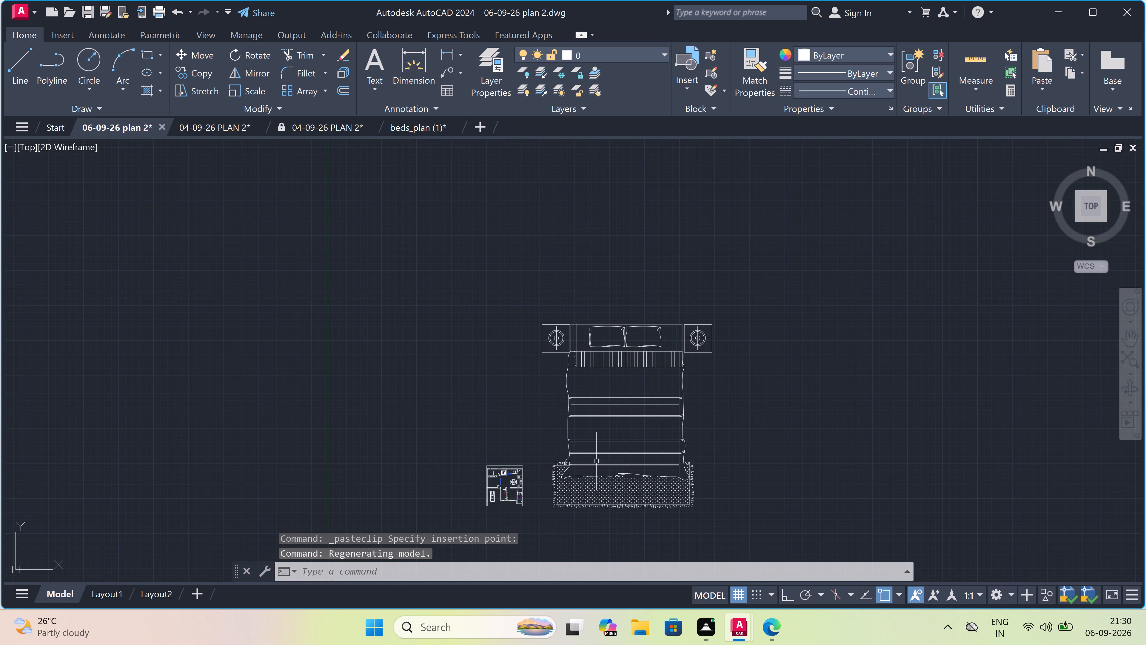
{"action": "left_click_drag", "start_coordinate": [754, 270], "coordinate": [744, 318]}
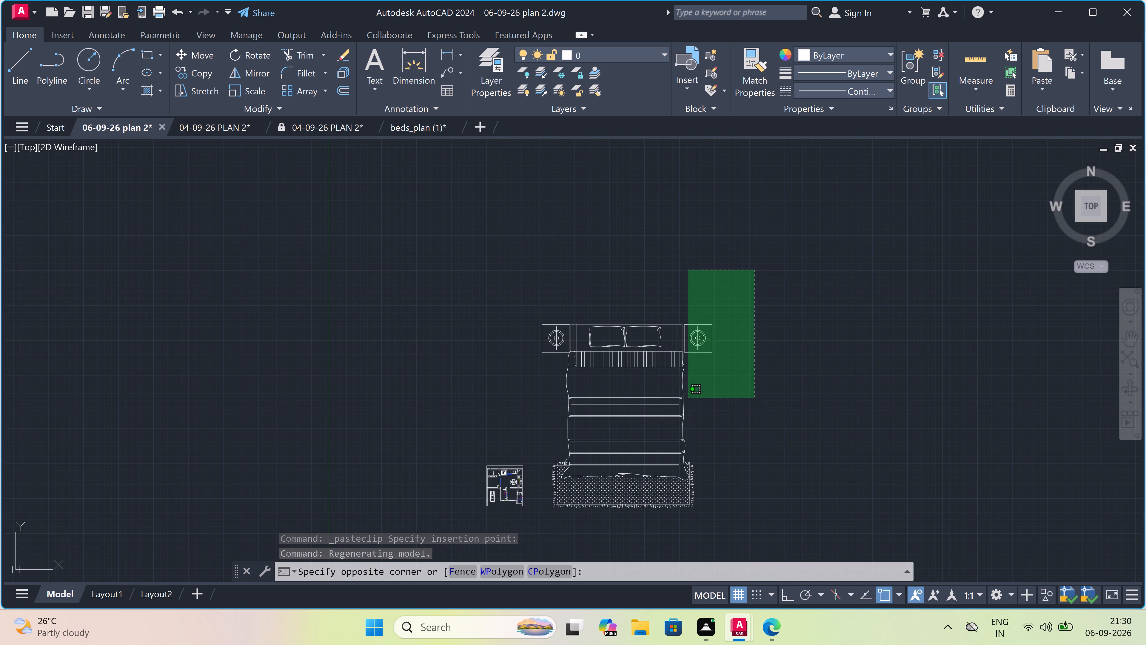
{"action": "double_click", "coordinate": [537, 525]}
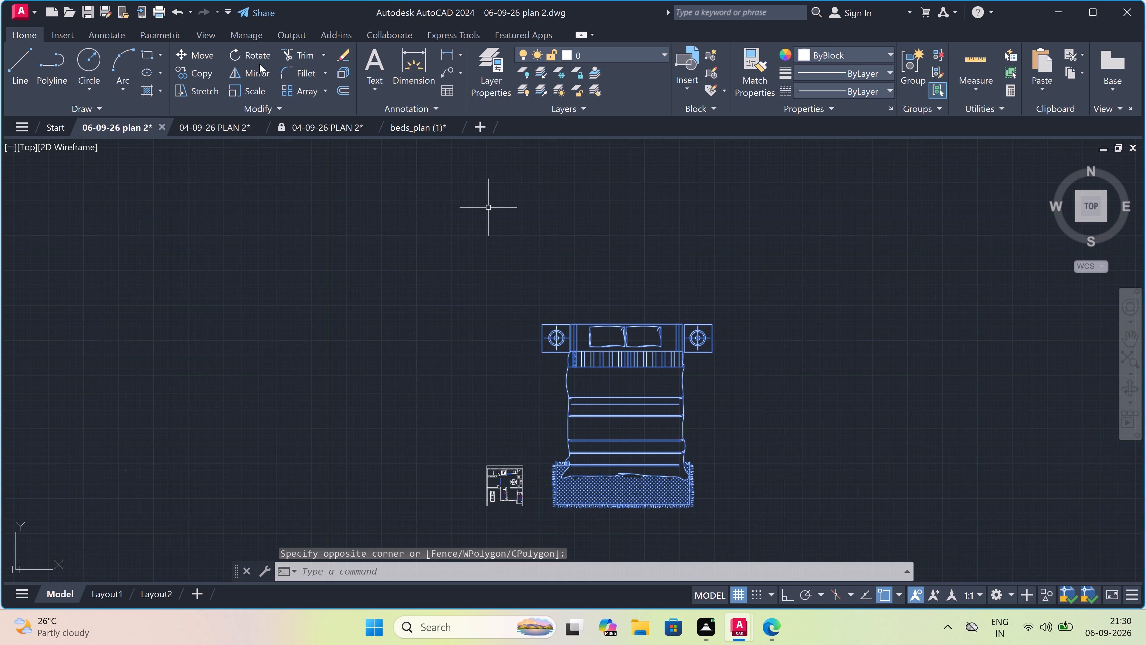
{"action": "left_click", "coordinate": [240, 86]}
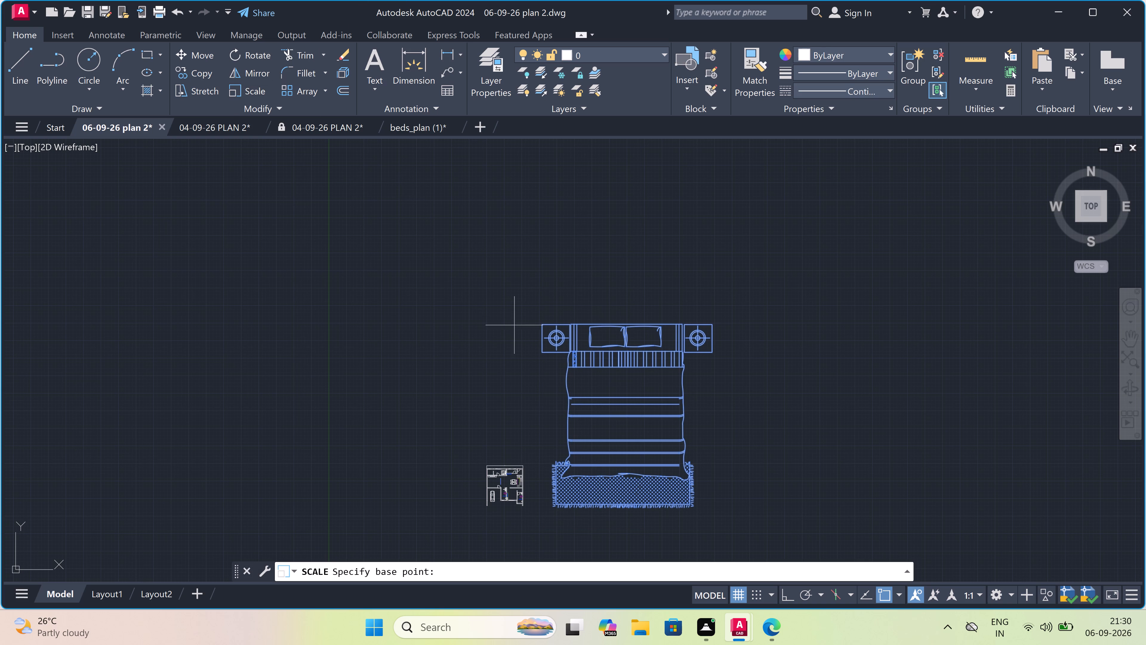
{"action": "left_click", "coordinate": [615, 385]}
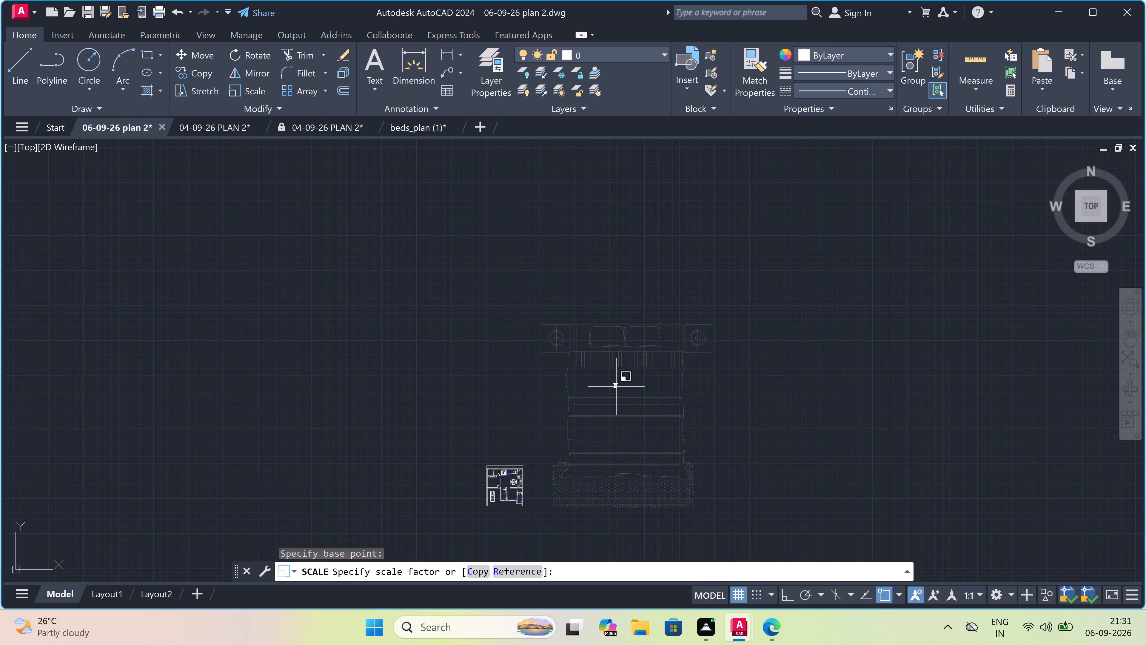
{"action": "left_click", "coordinate": [616, 387]}
Move the scaled-down bed set to the empty space just outside the floor plan's east wall, level with the southern bathrooms.
{"action": "left_click", "coordinate": [618, 381]}
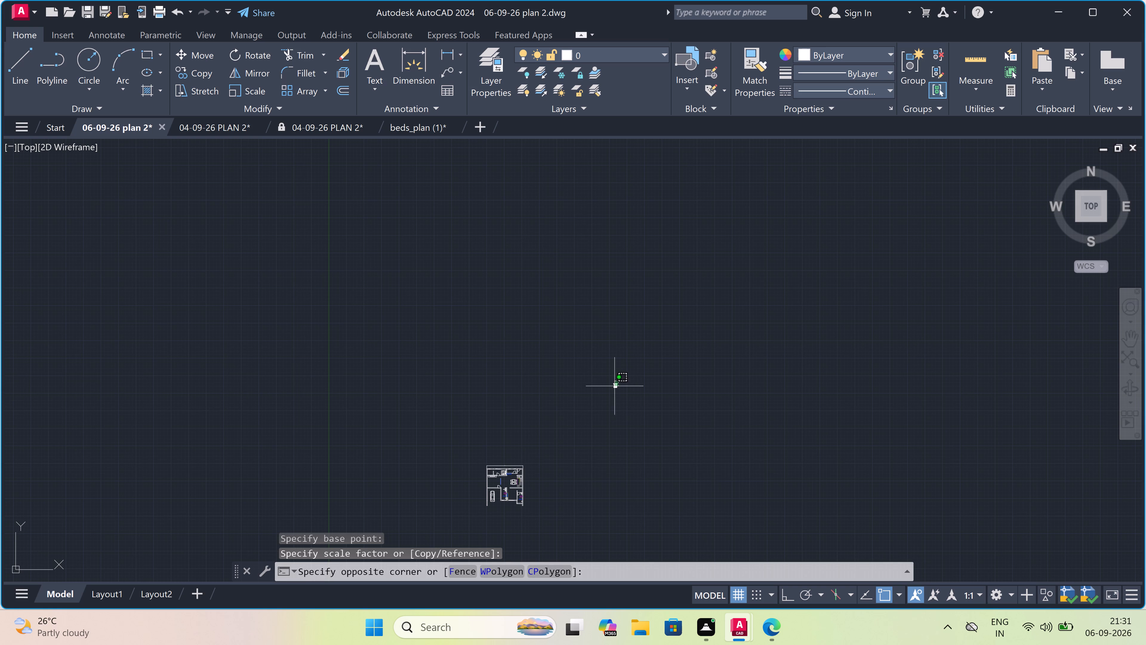
{"action": "left_click", "coordinate": [590, 406]}
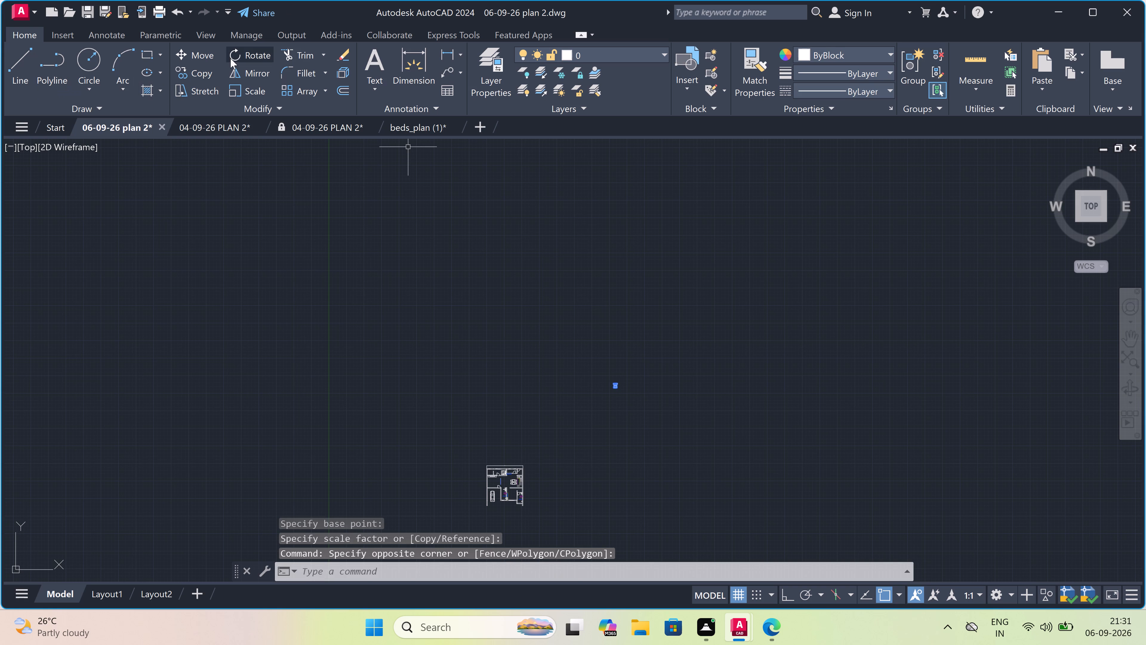
{"action": "left_click", "coordinate": [209, 55]}
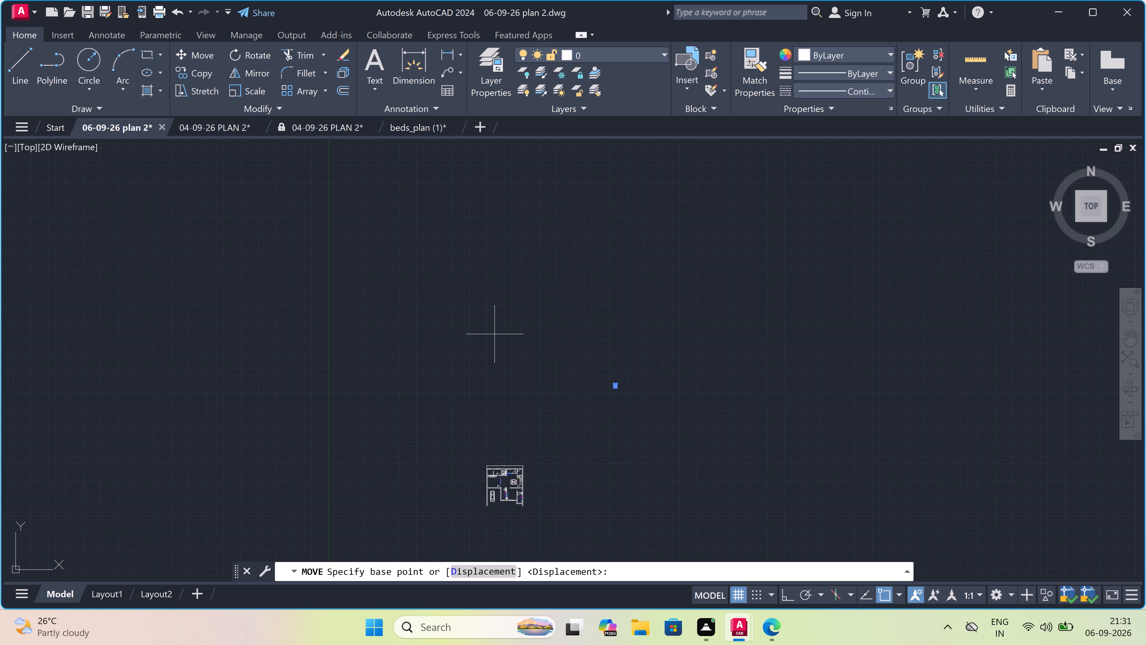
{"action": "scroll", "coordinate": [549, 469], "scroll_direction": "up", "scroll_amount": 2}
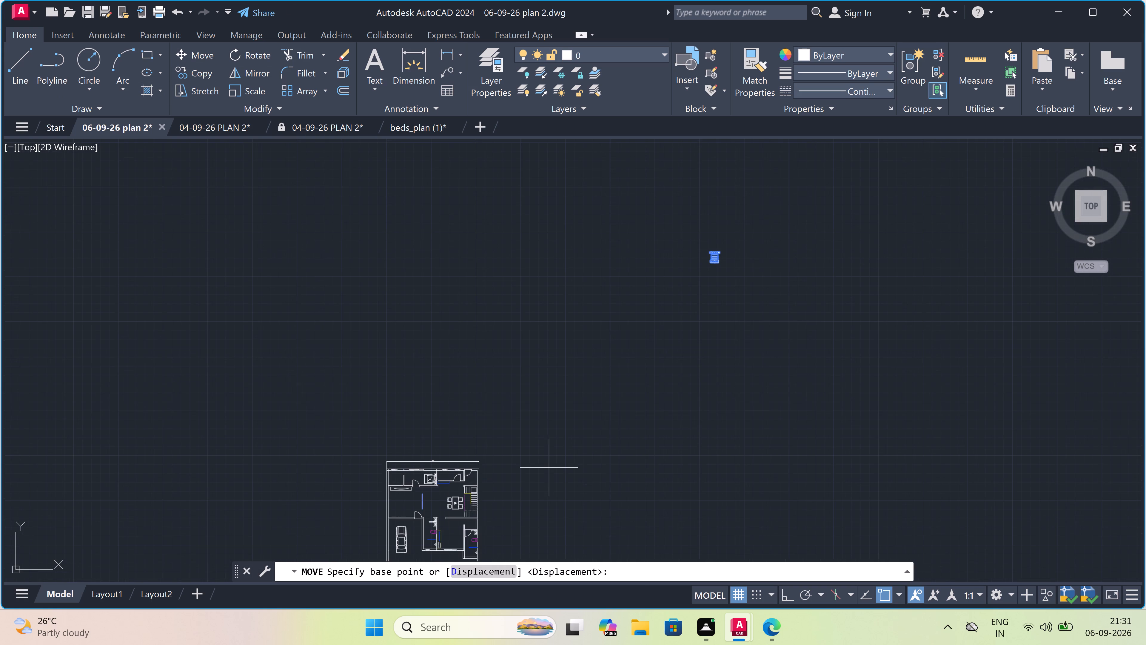
{"action": "scroll", "coordinate": [549, 466], "scroll_direction": "up", "scroll_amount": 1}
{"action": "scroll", "coordinate": [550, 463], "scroll_direction": "down", "scroll_amount": 1}
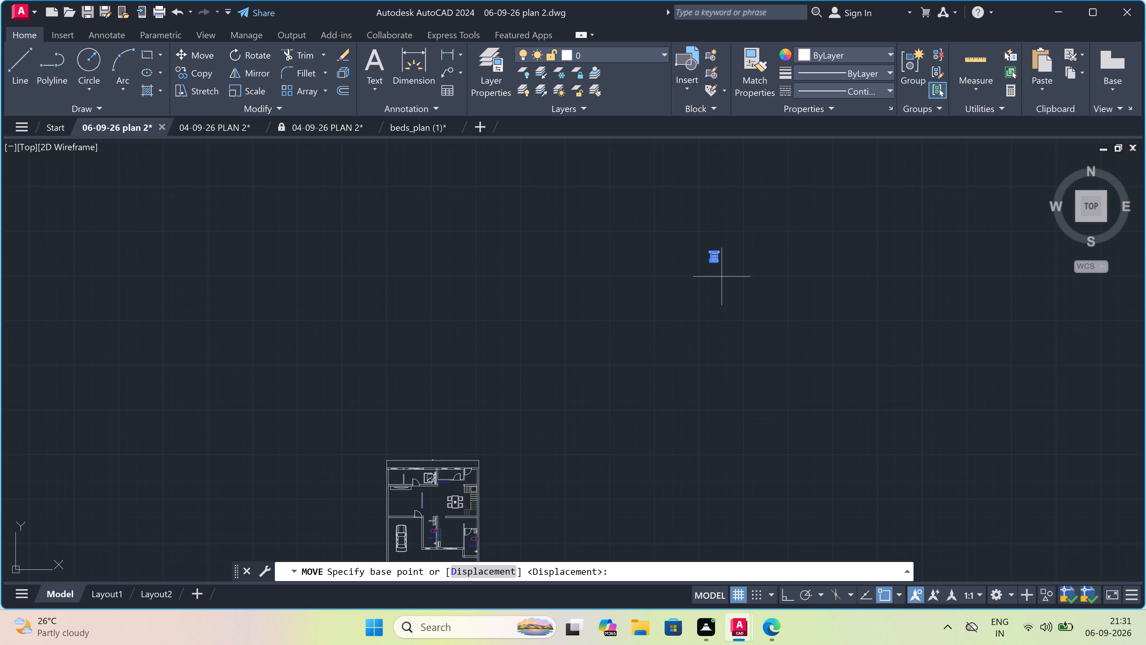
{"action": "left_click_drag", "start_coordinate": [712, 252], "coordinate": [657, 330]}
{"action": "scroll", "coordinate": [572, 393], "scroll_direction": "down", "scroll_amount": 2}
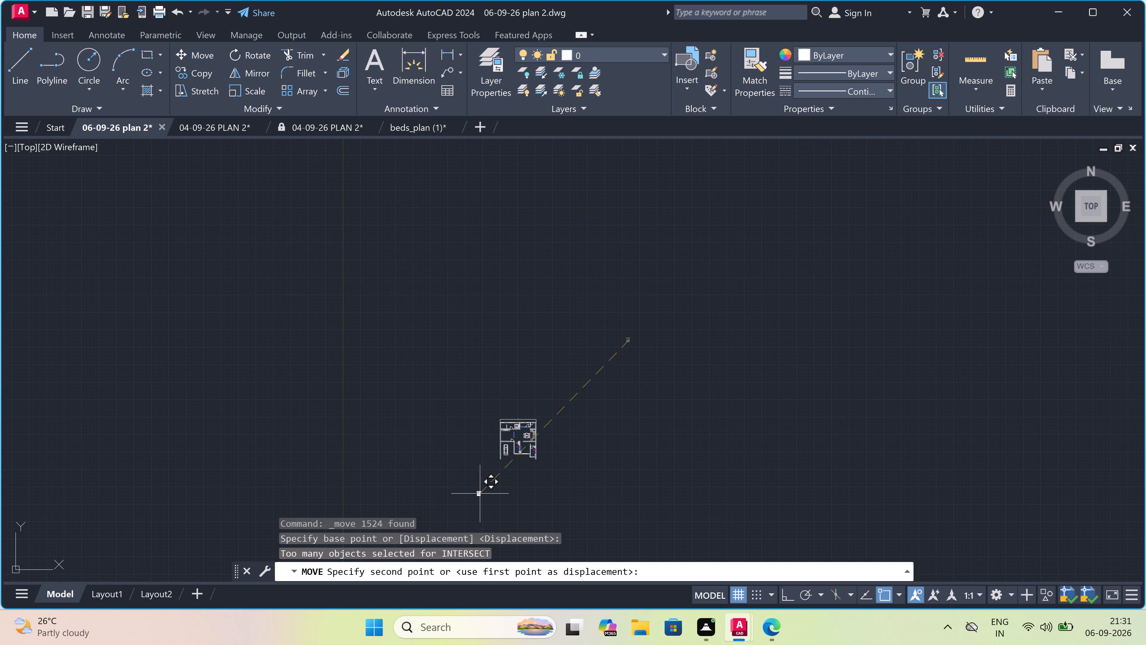
{"action": "scroll", "coordinate": [480, 491], "scroll_direction": "up", "scroll_amount": 3}
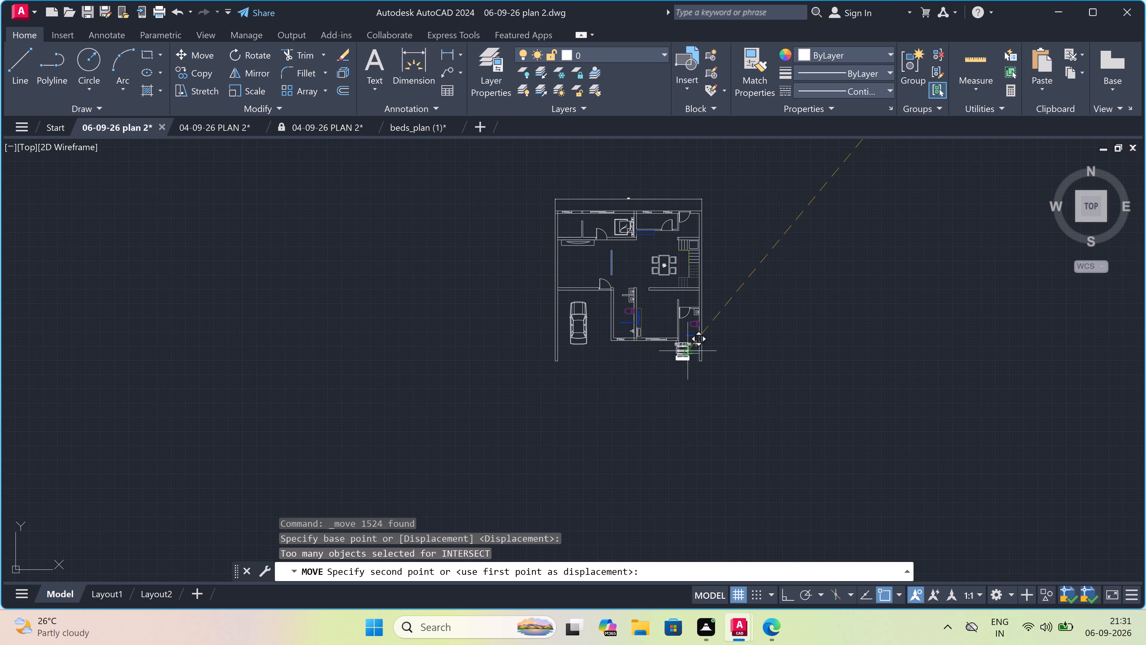
{"action": "scroll", "coordinate": [667, 326], "scroll_direction": "up", "scroll_amount": 4}
{"action": "scroll", "coordinate": [666, 325], "scroll_direction": "down", "scroll_amount": 2}
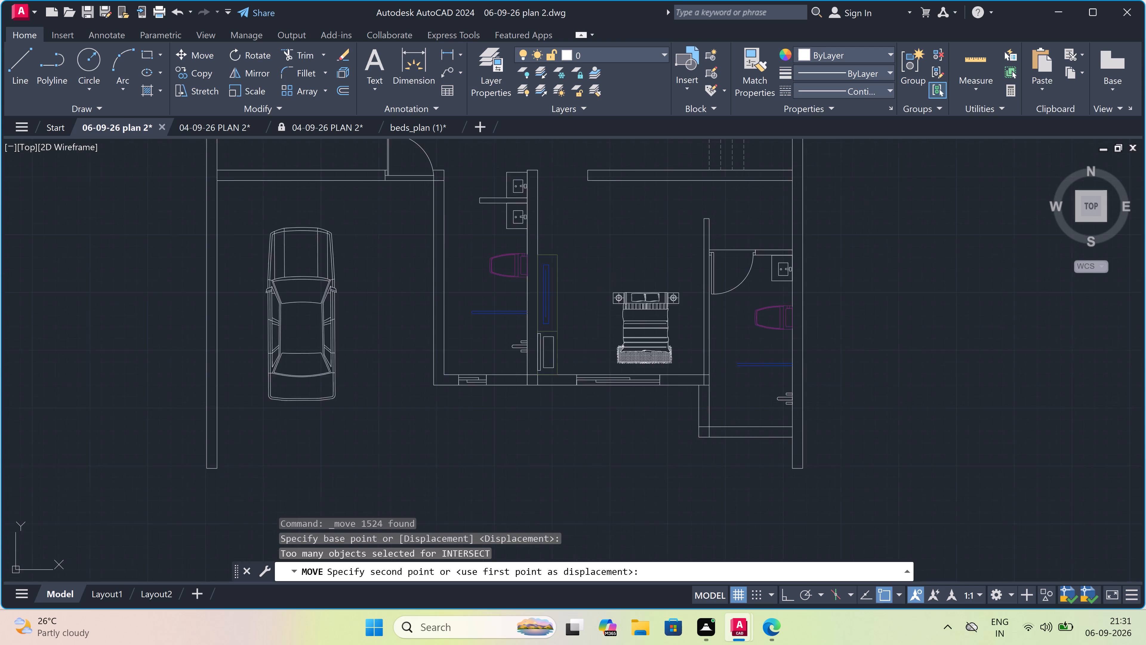
{"action": "scroll", "coordinate": [671, 292], "scroll_direction": "up", "scroll_amount": 3}
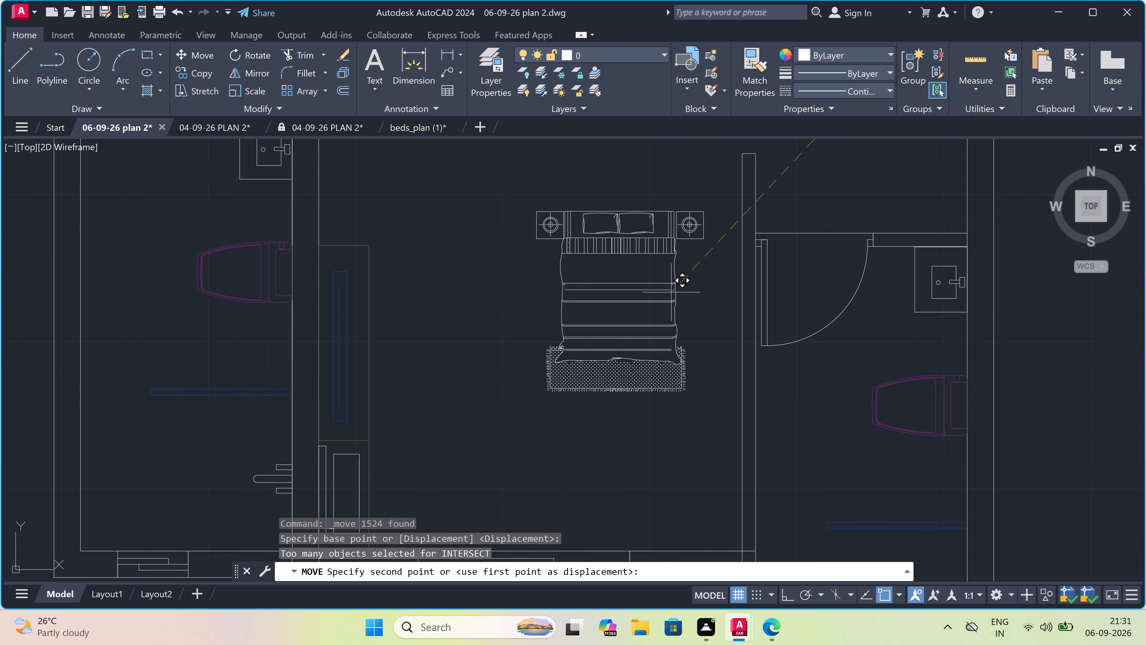
{"action": "scroll", "coordinate": [671, 292], "scroll_direction": "down", "scroll_amount": 3}
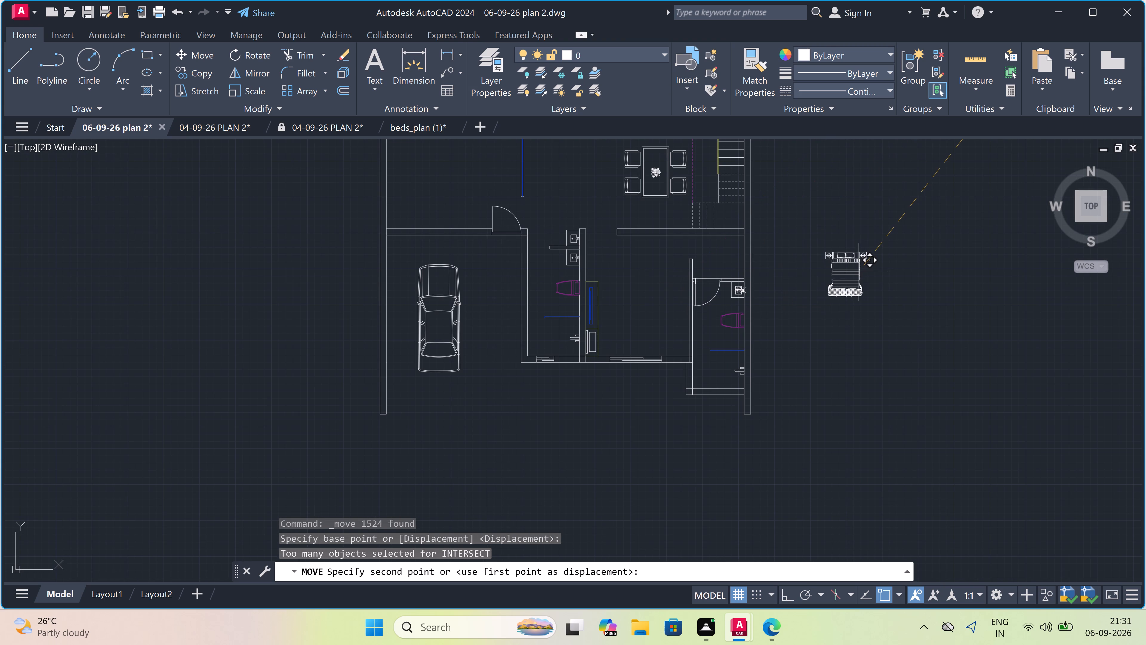
{"action": "left_click", "coordinate": [827, 280]}
{"action": "key", "text": "Escape"}
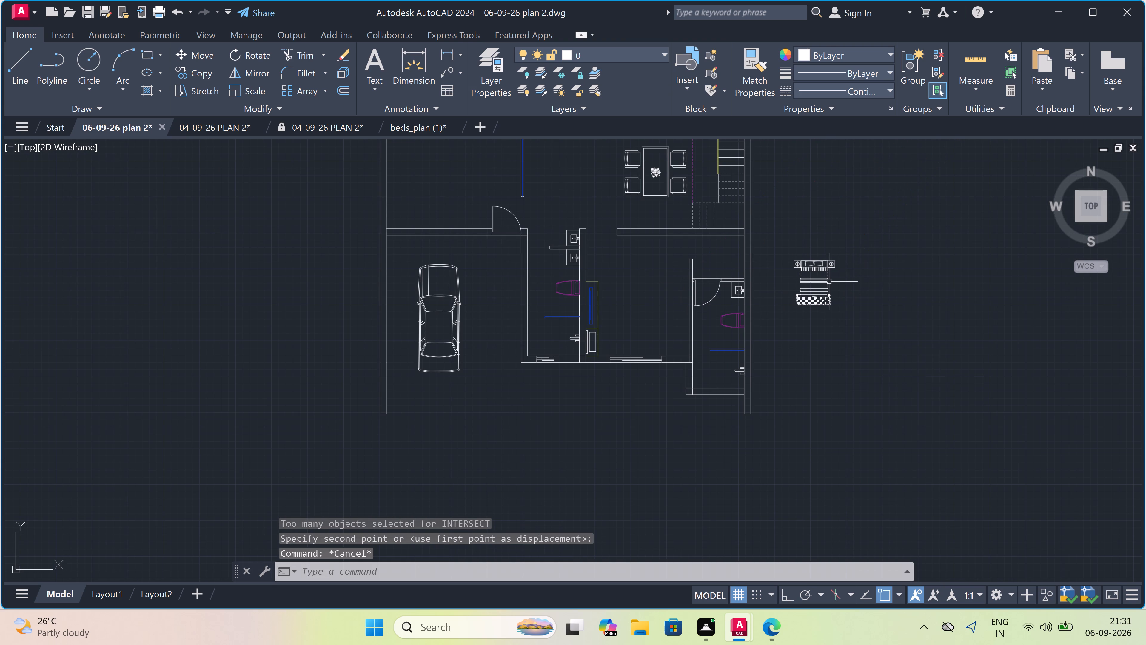
Rotate the bed set a quarter turn counterclockwise with Ortho on, so its headboard faces west.
{"action": "scroll", "coordinate": [829, 282], "scroll_direction": "down", "scroll_amount": 4}
{"action": "scroll", "coordinate": [828, 281], "scroll_direction": "up", "scroll_amount": 5}
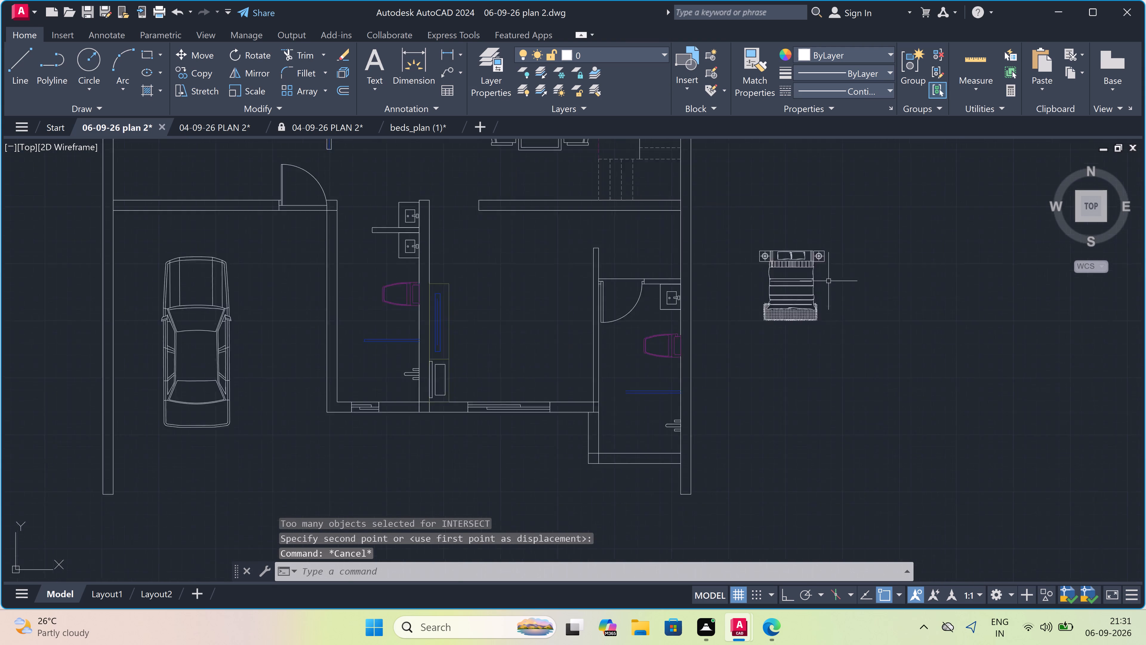
{"action": "scroll", "coordinate": [828, 281], "scroll_direction": "up", "scroll_amount": 1}
{"action": "scroll", "coordinate": [827, 280], "scroll_direction": "down", "scroll_amount": 1}
{"action": "left_click_drag", "start_coordinate": [853, 225], "coordinate": [852, 225]}
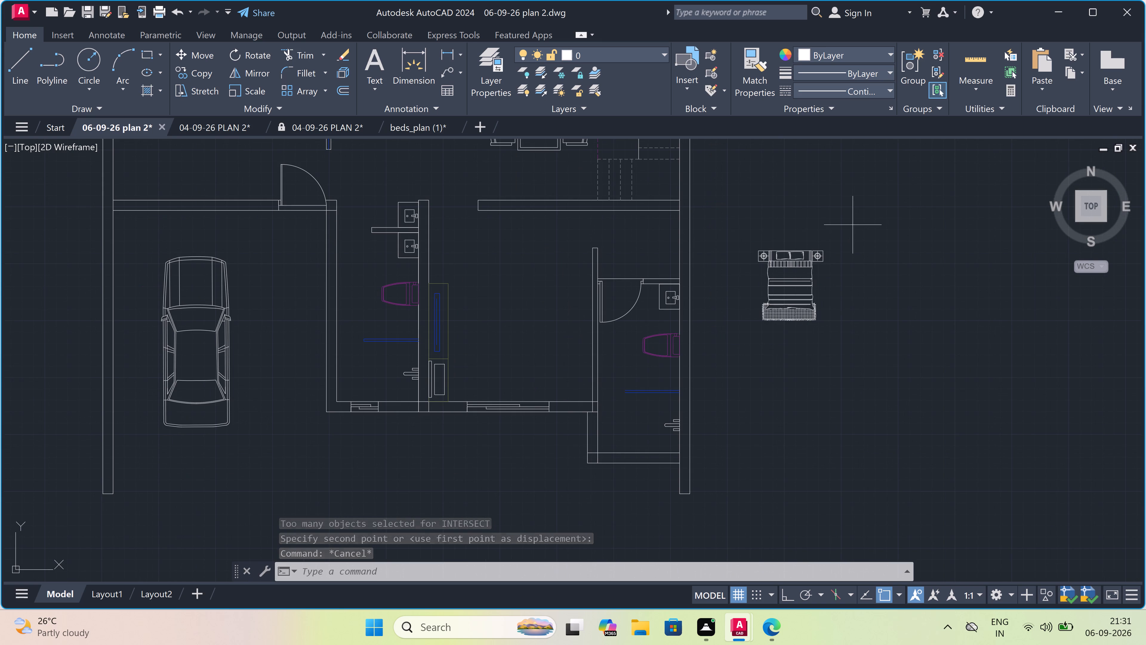
{"action": "left_click_drag", "start_coordinate": [852, 225], "coordinate": [852, 229]}
{"action": "left_click", "coordinate": [726, 366]}
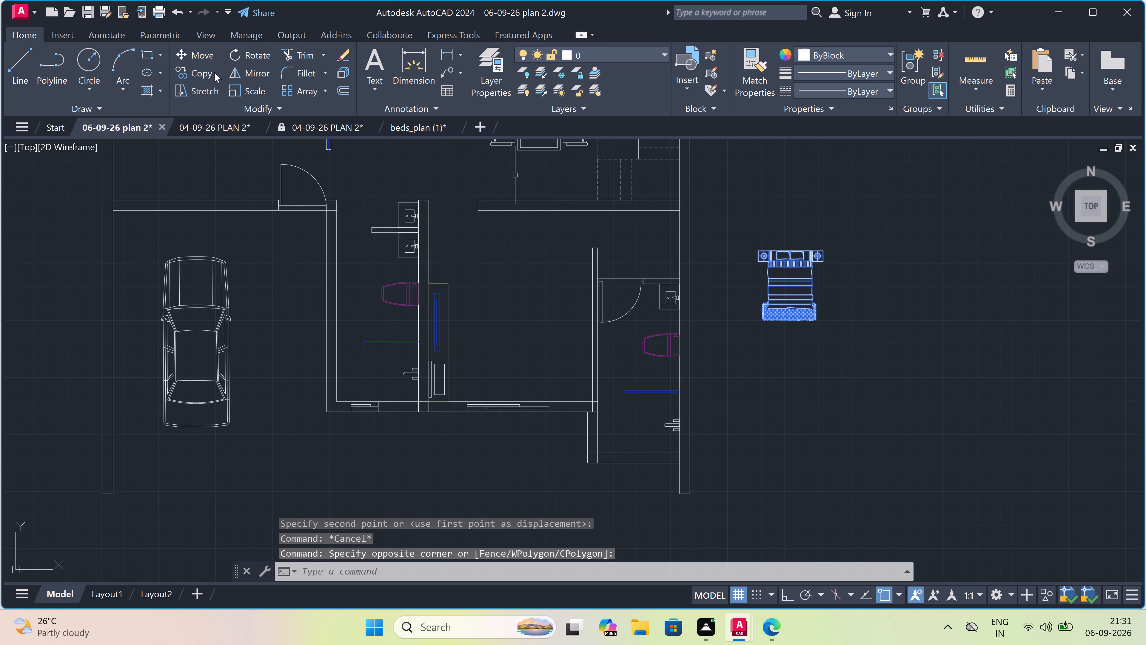
{"action": "left_click", "coordinate": [254, 51]}
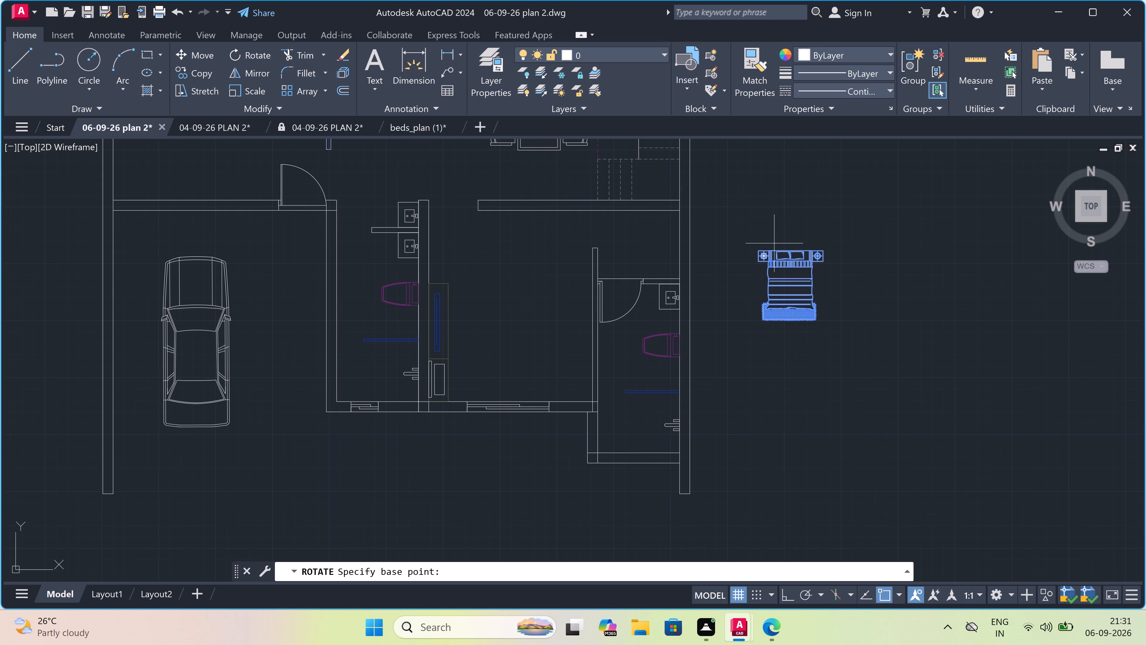
{"action": "left_click", "coordinate": [788, 254]}
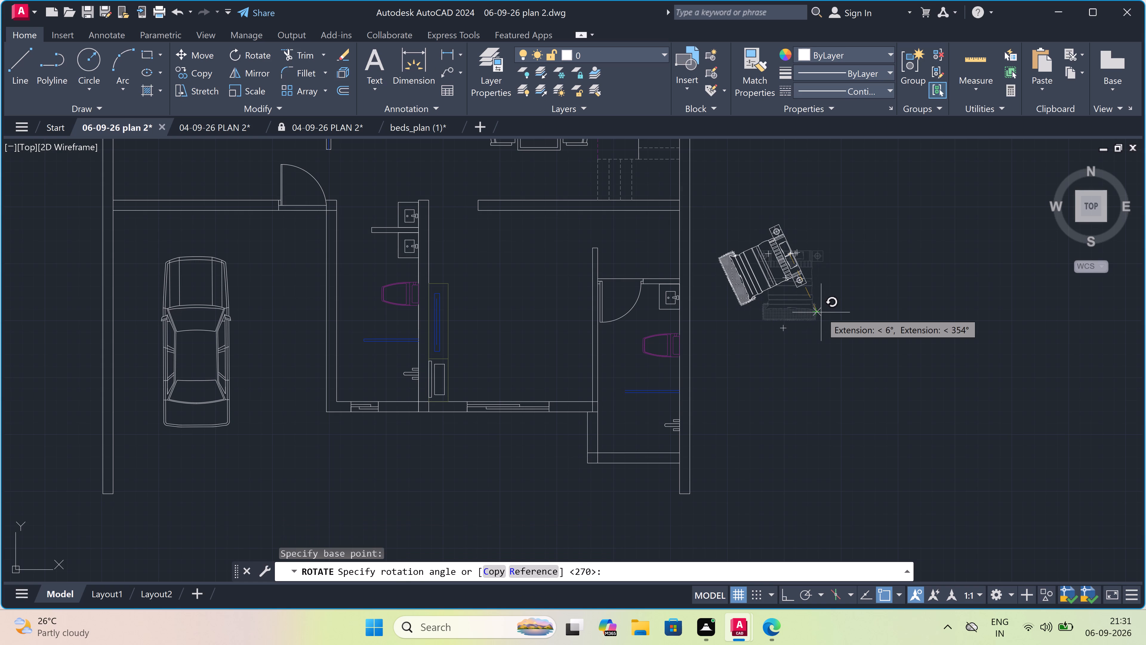
{"action": "key", "text": "F8"}
{"action": "left_click", "coordinate": [802, 321]}
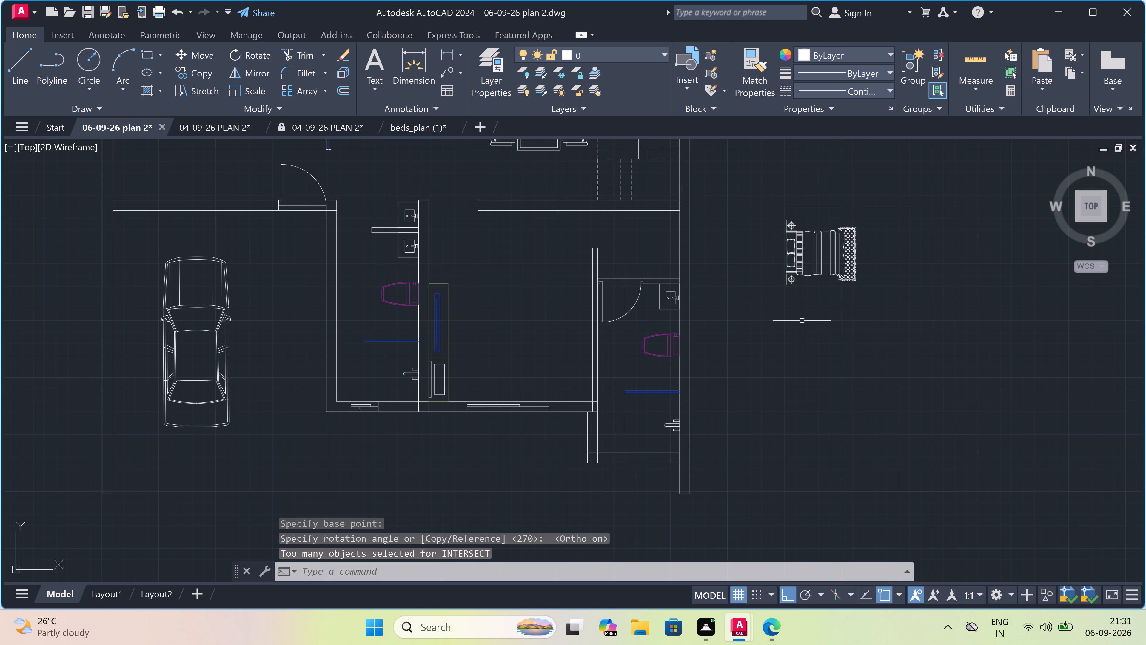
Rotate the bed set another 180 degrees so its headboard and side tables face east.
{"action": "left_click", "coordinate": [868, 214]}
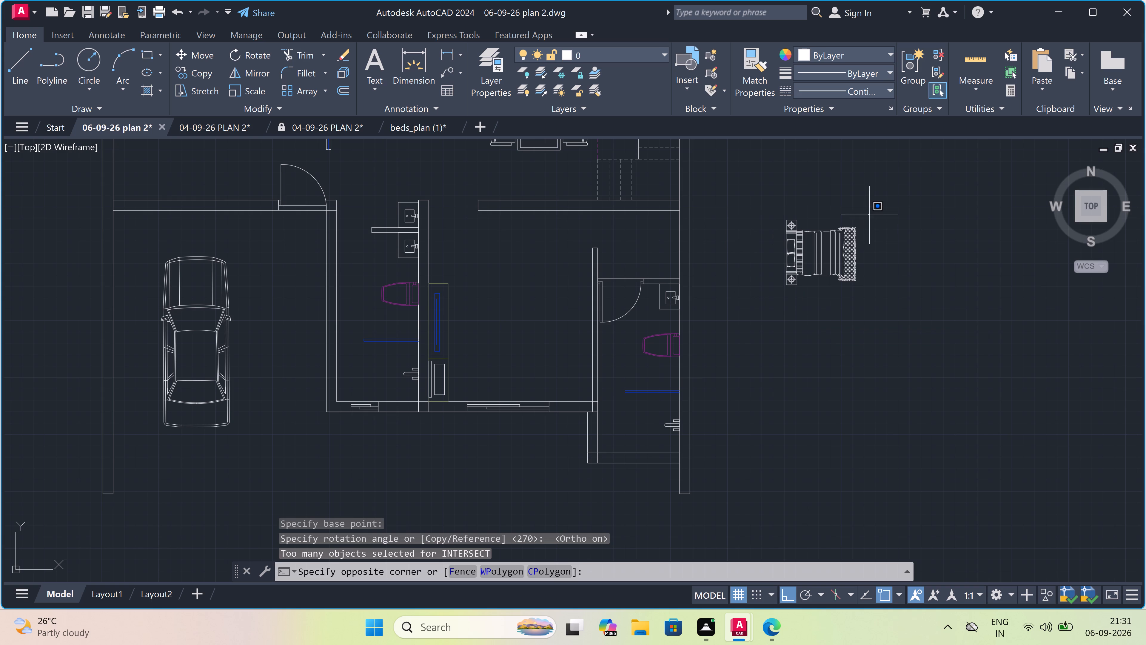
{"action": "left_click", "coordinate": [742, 369]}
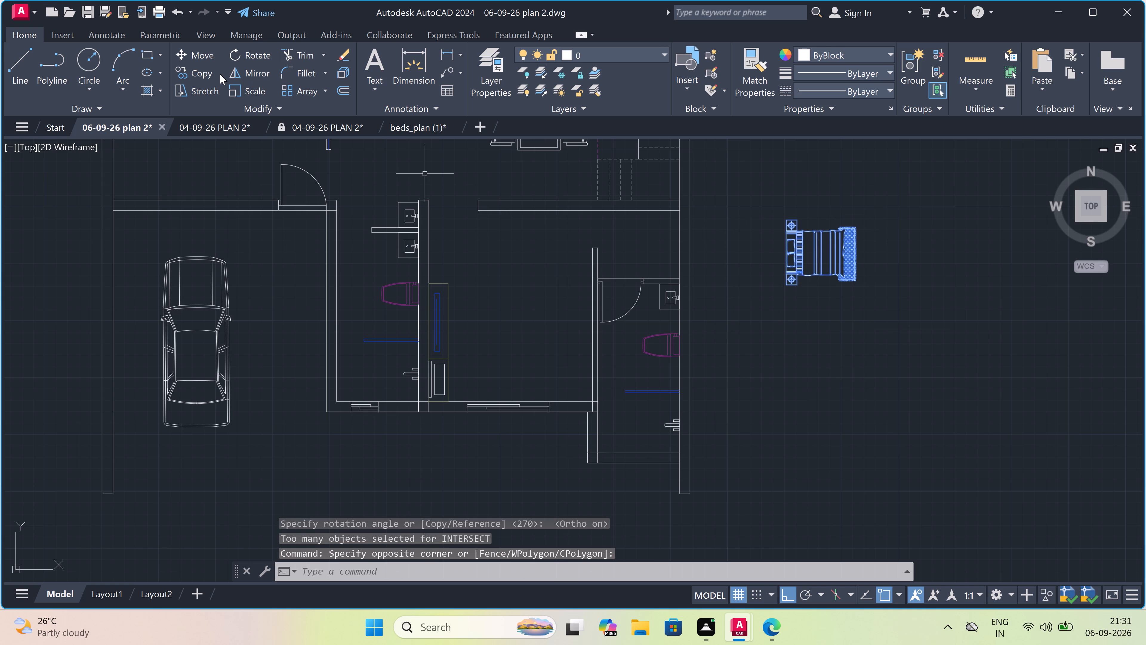
{"action": "left_click", "coordinate": [253, 53]}
{"action": "double_click", "coordinate": [820, 274]}
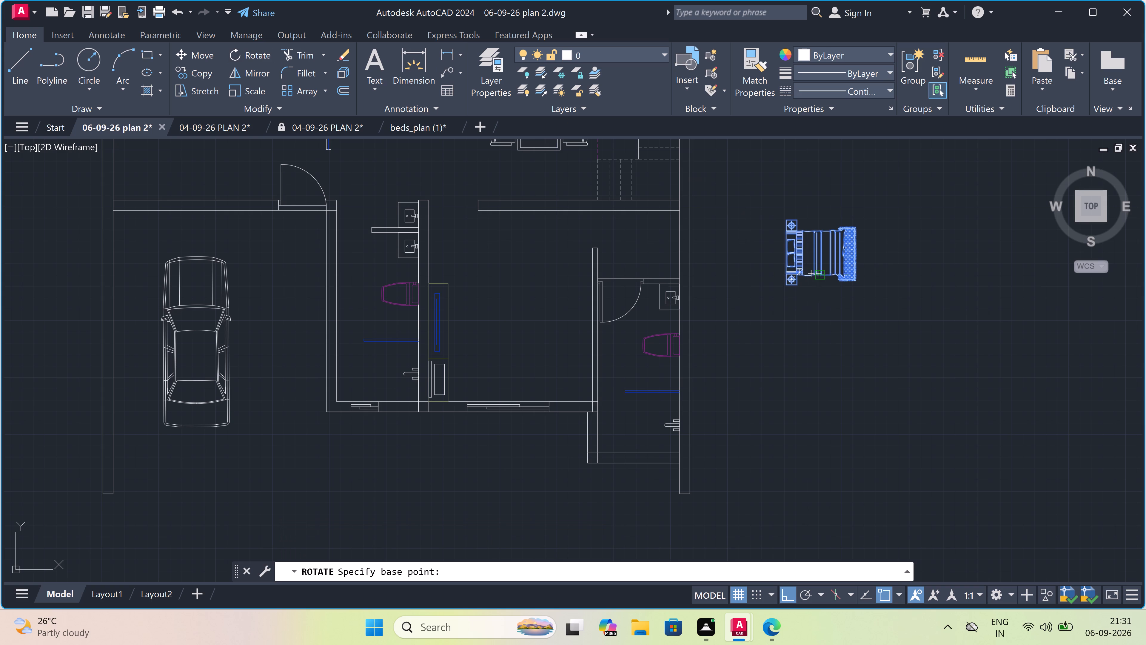
{"action": "left_click", "coordinate": [771, 308]}
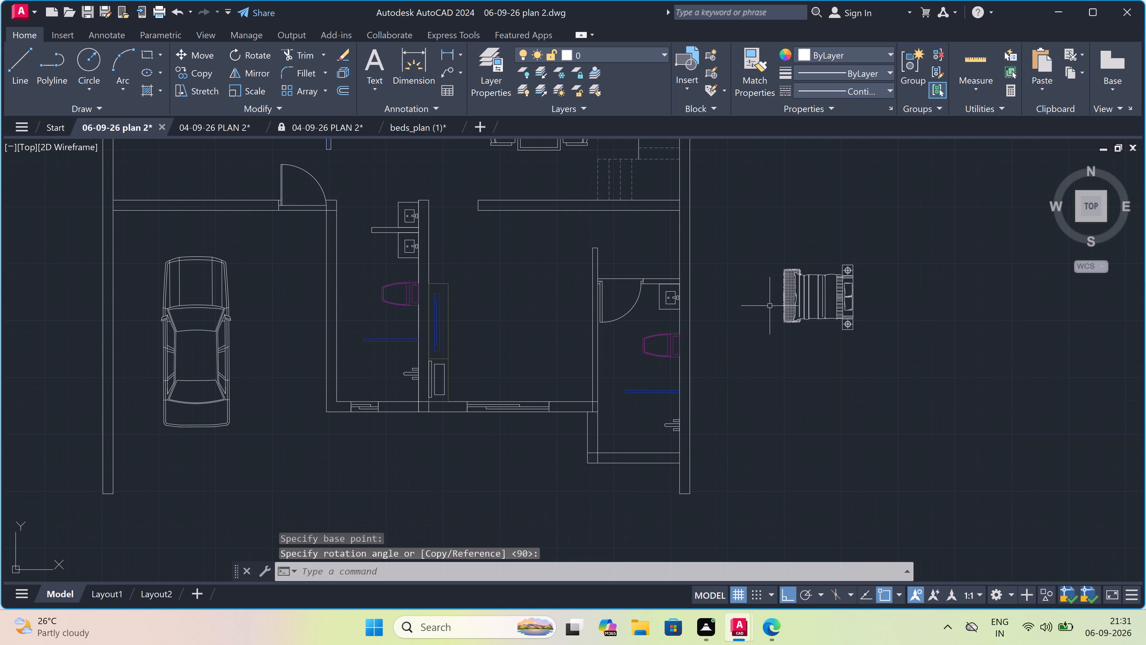
Copy the bed set from its southeast corner into the southern bedroom between the two bathrooms, headboard near the east wall, with Ortho off.
{"action": "left_click", "coordinate": [883, 227]}
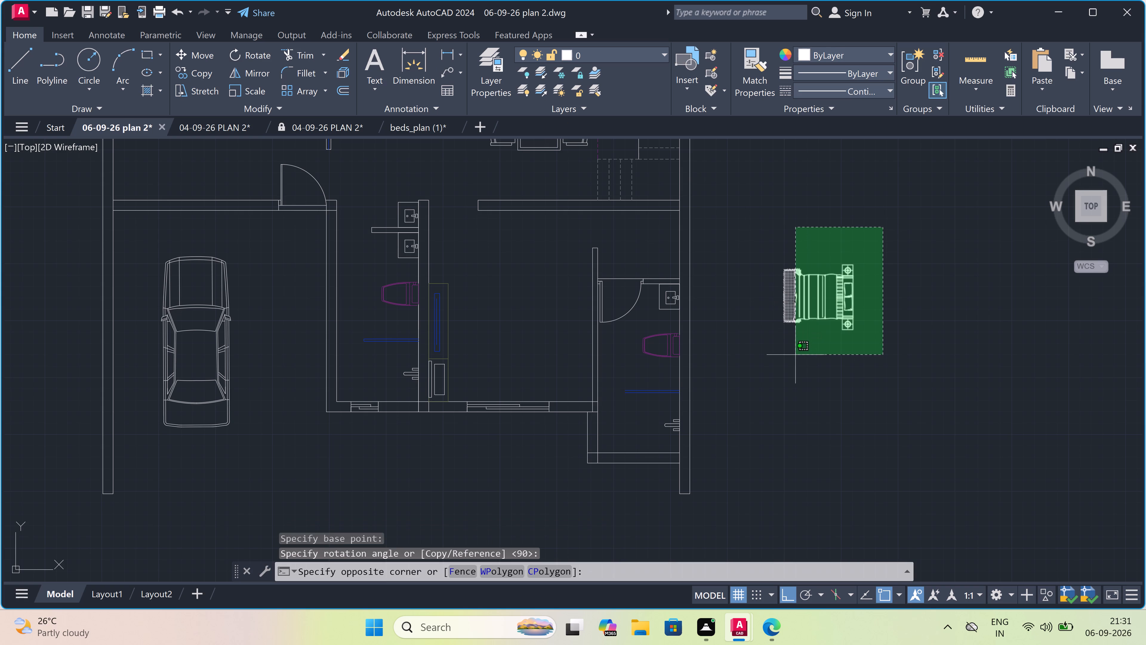
{"action": "left_click", "coordinate": [748, 348]}
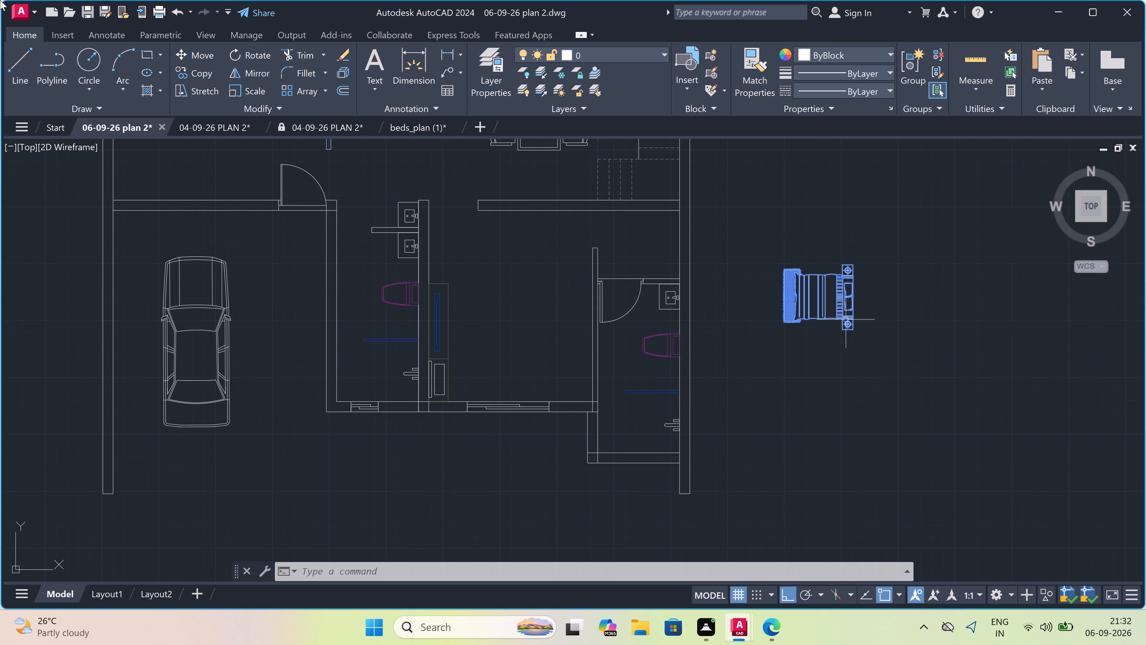
{"action": "left_click", "coordinate": [183, 74]}
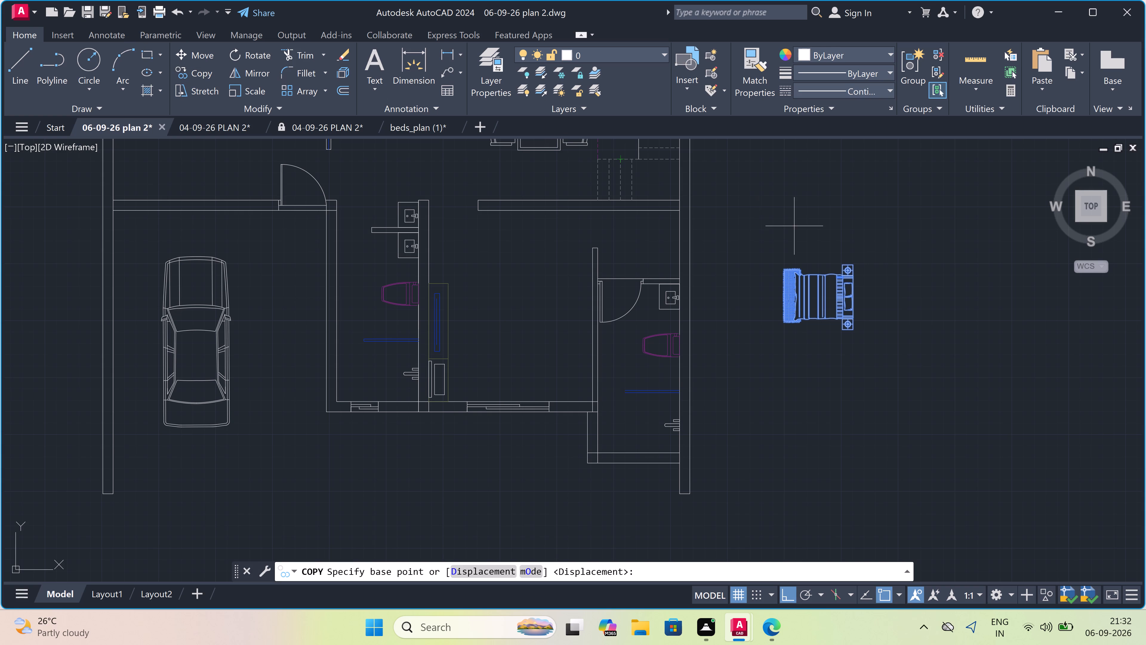
{"action": "left_click", "coordinate": [855, 331]}
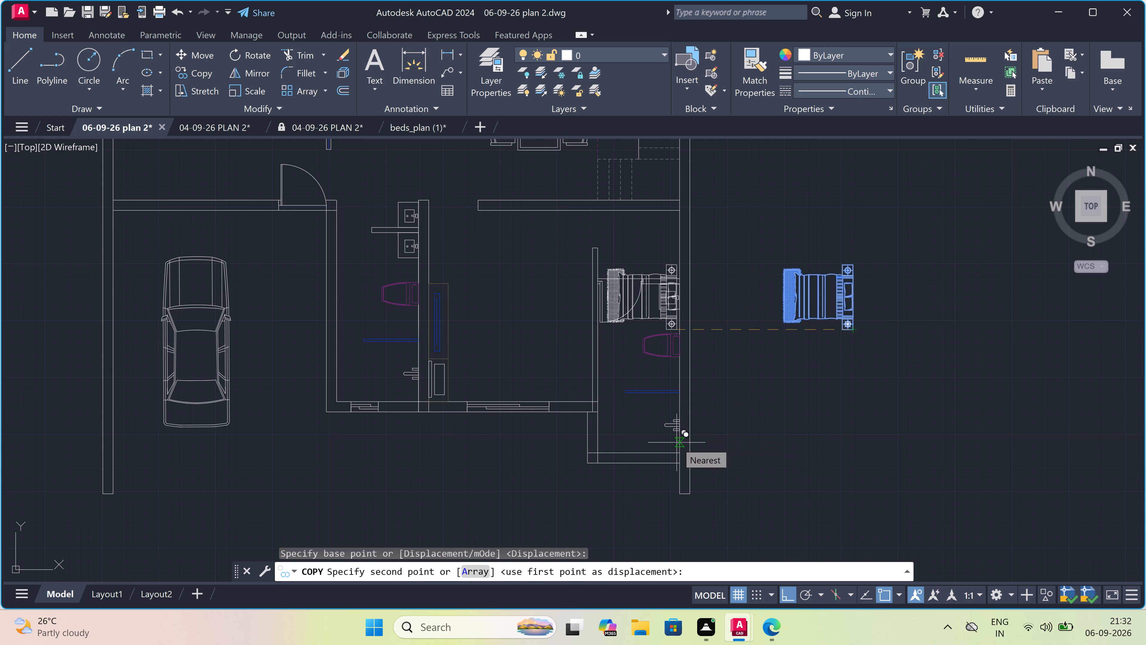
{"action": "key", "text": "F8"}
{"action": "scroll", "coordinate": [579, 391], "scroll_direction": "up", "scroll_amount": 1}
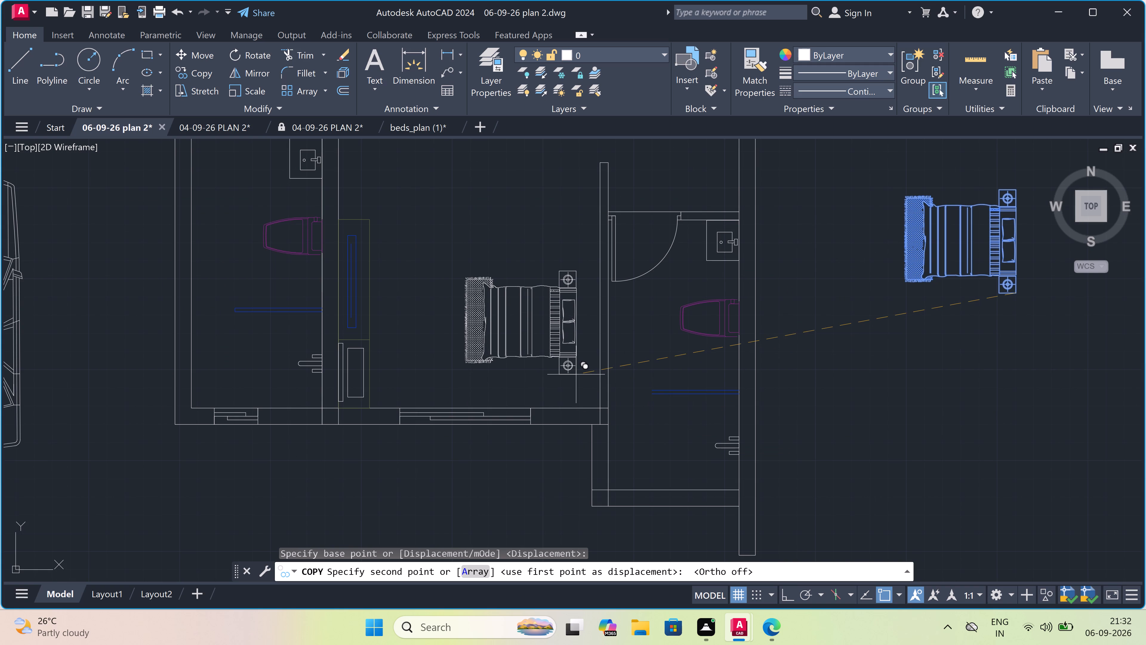
{"action": "double_click", "coordinate": [577, 385]}
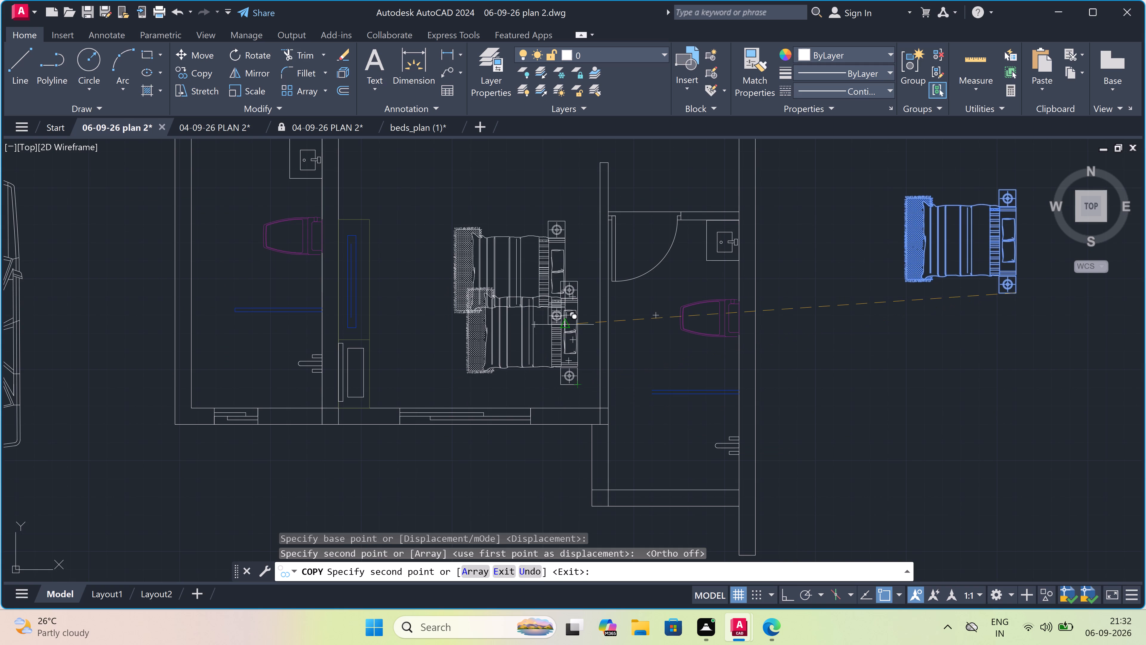
{"action": "key", "text": "Escape"}
{"action": "scroll", "coordinate": [569, 323], "scroll_direction": "up", "scroll_amount": 2}
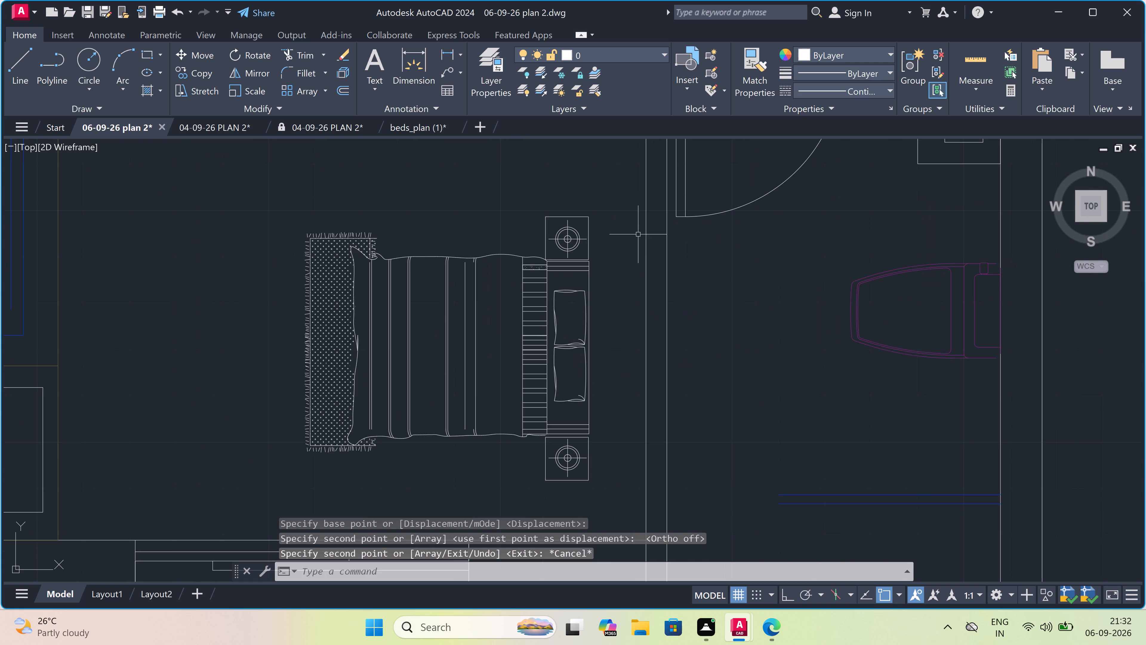
Scale up the bed set in the southern bedroom by about a third, from a base point on the mattress.
{"action": "left_click", "coordinate": [614, 178]}
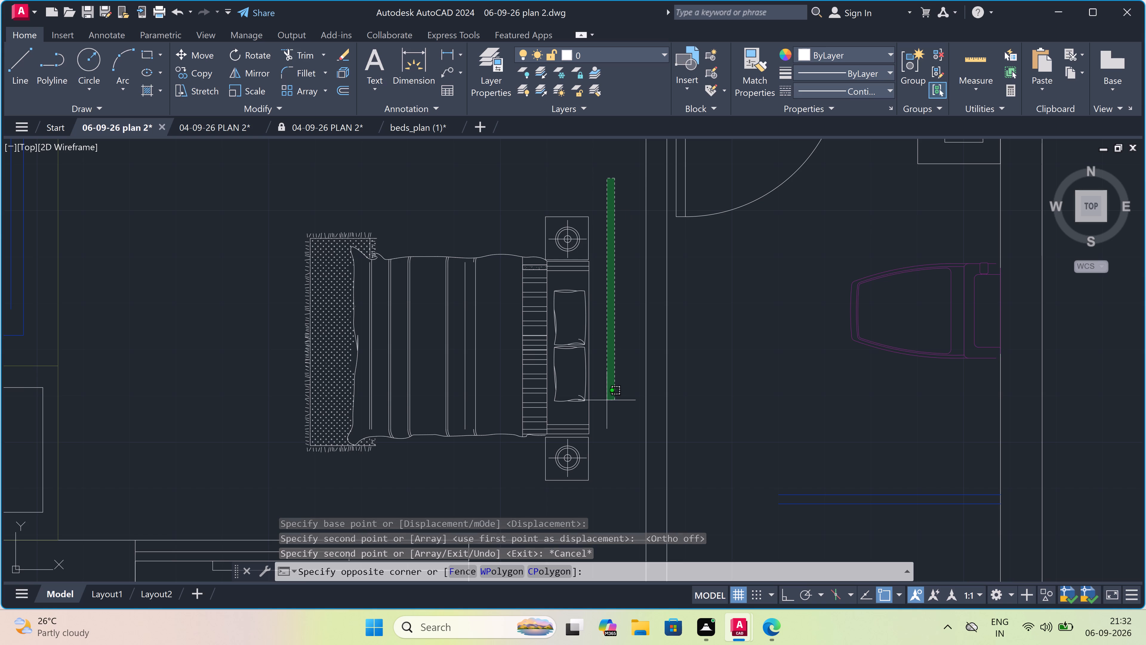
{"action": "scroll", "coordinate": [607, 400], "scroll_direction": "down", "scroll_amount": 1}
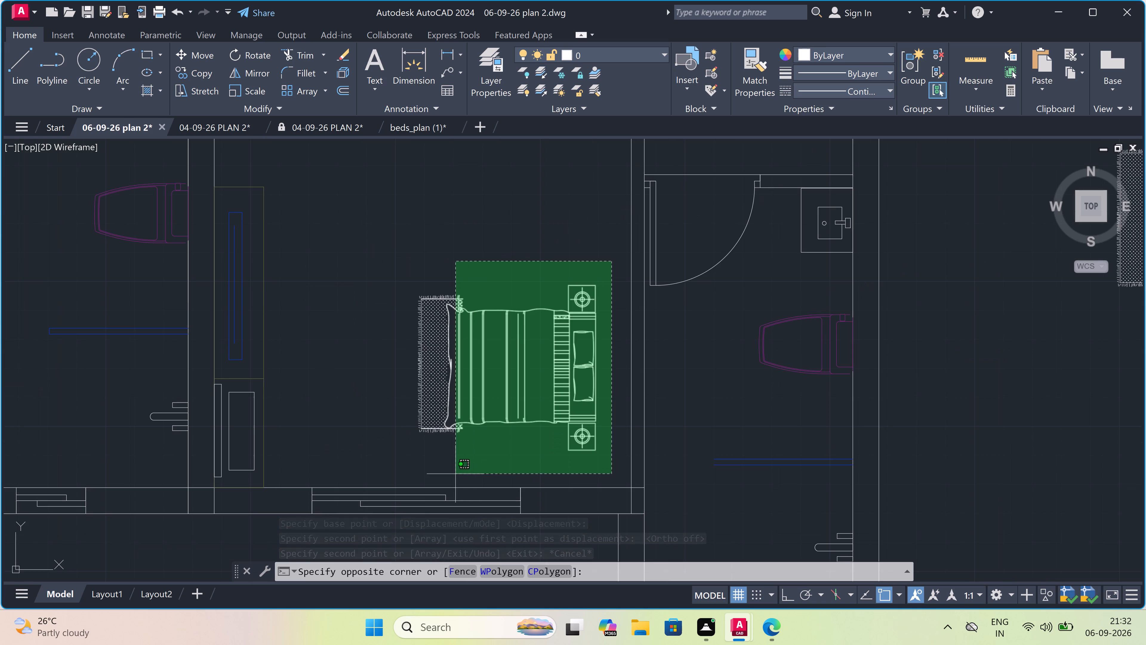
{"action": "double_click", "coordinate": [372, 462]}
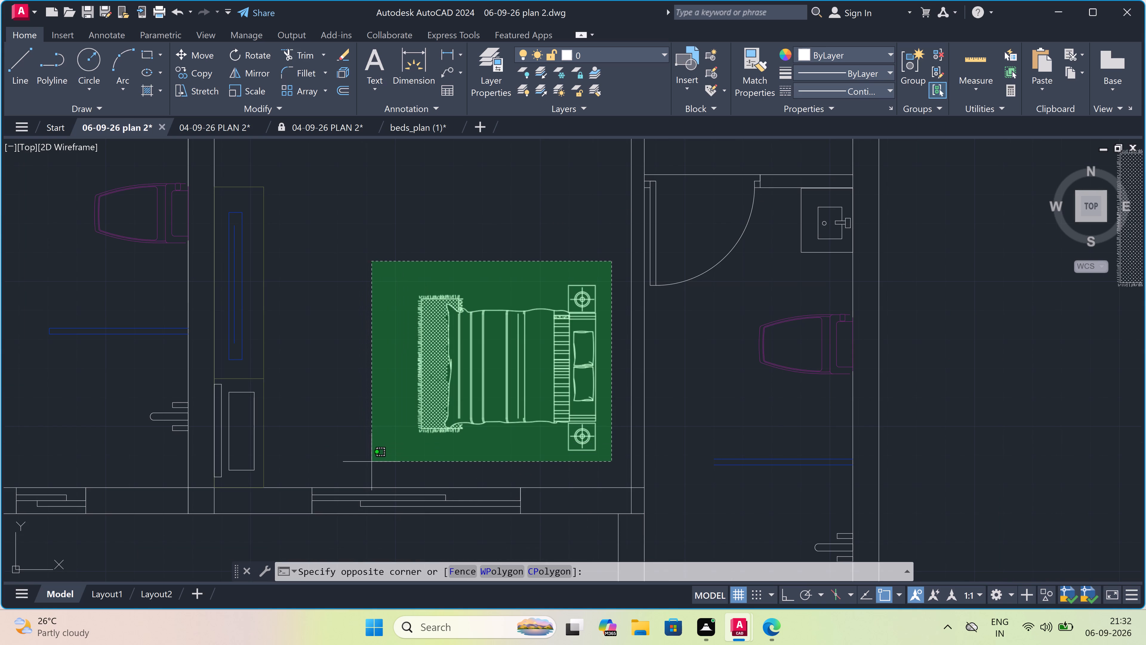
{"action": "left_click", "coordinate": [257, 90]}
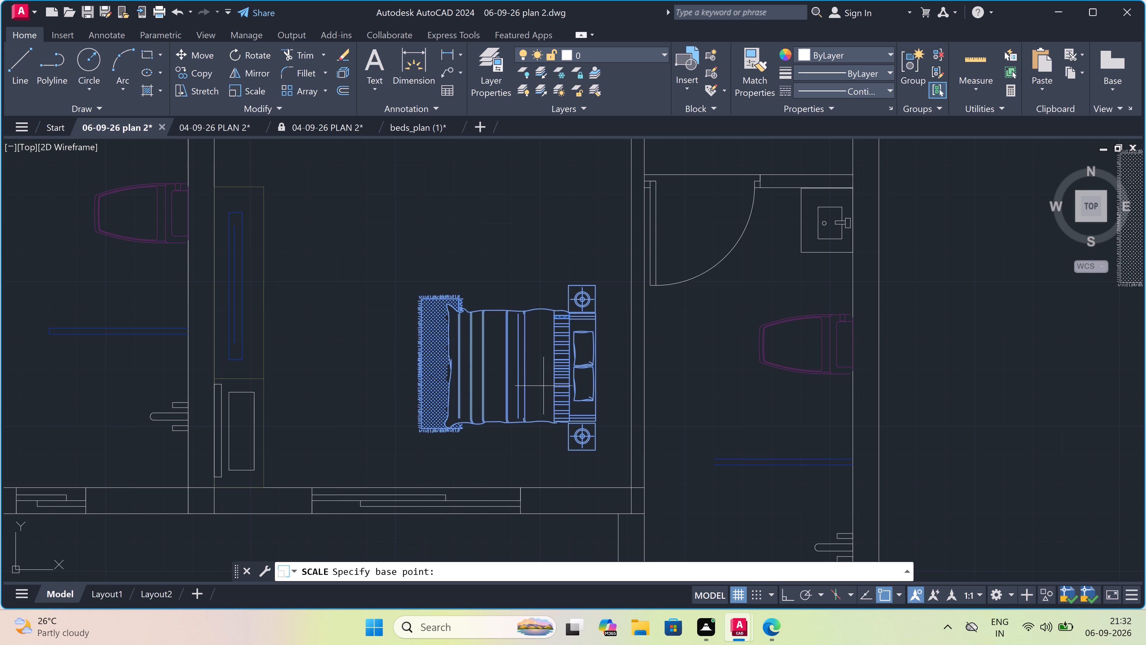
{"action": "double_click", "coordinate": [540, 380]}
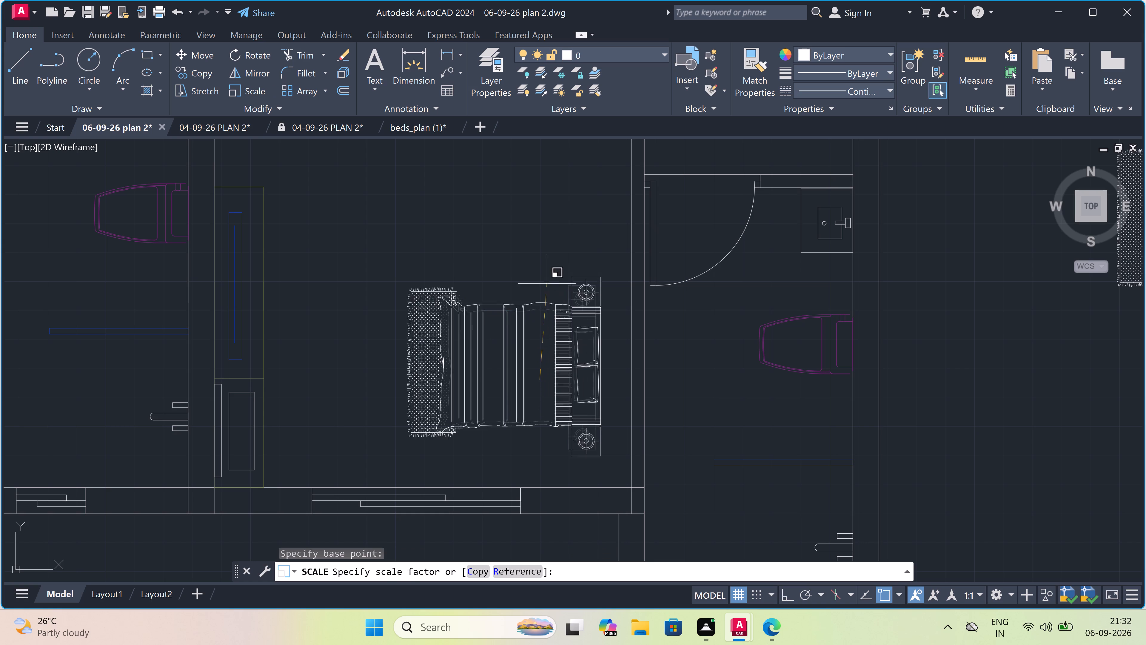
{"action": "left_click", "coordinate": [553, 262]}
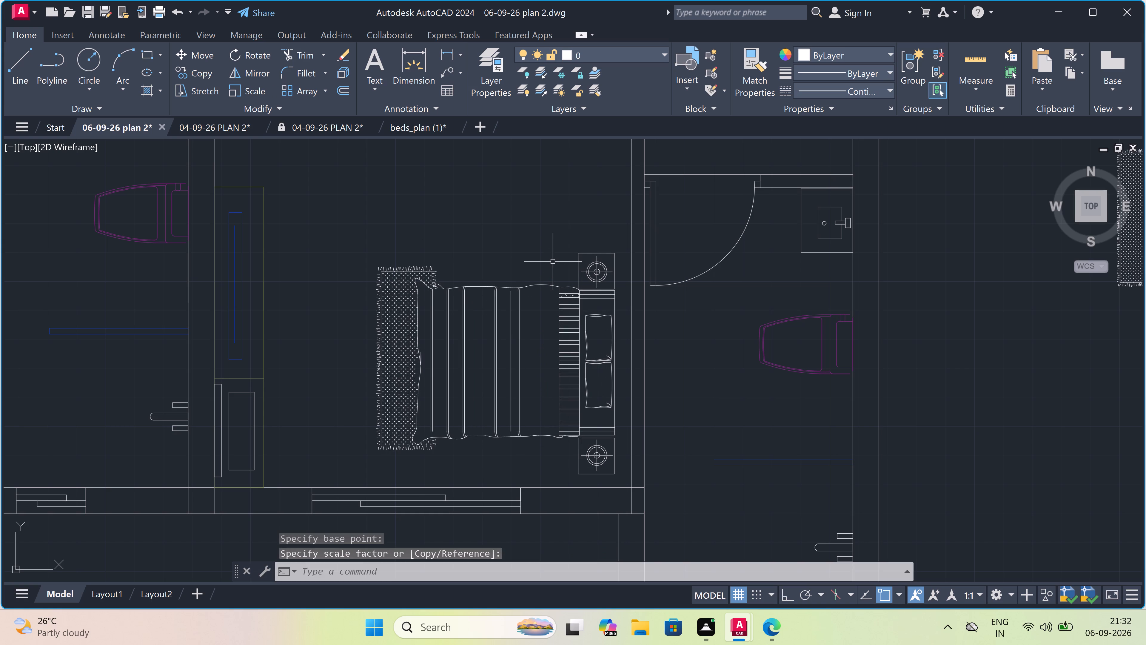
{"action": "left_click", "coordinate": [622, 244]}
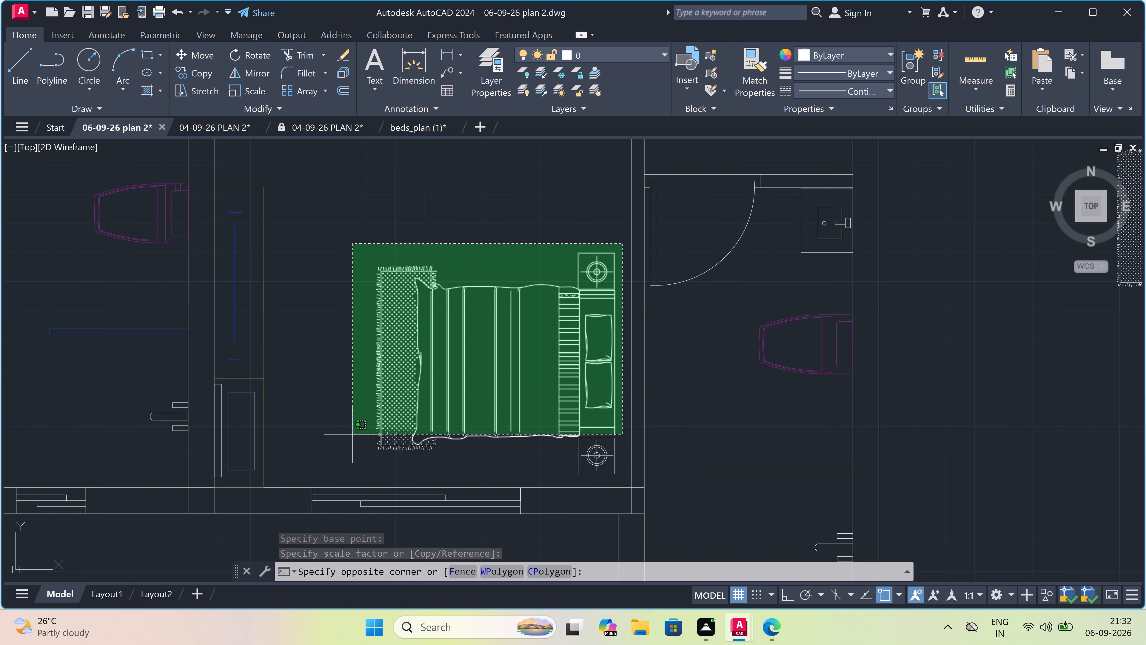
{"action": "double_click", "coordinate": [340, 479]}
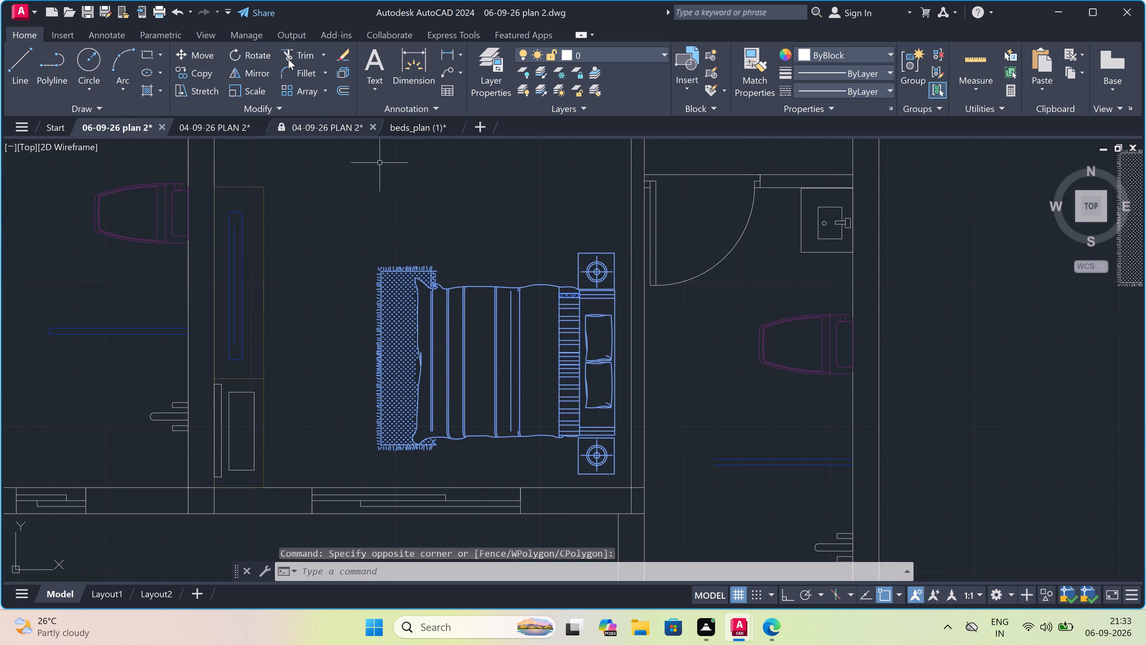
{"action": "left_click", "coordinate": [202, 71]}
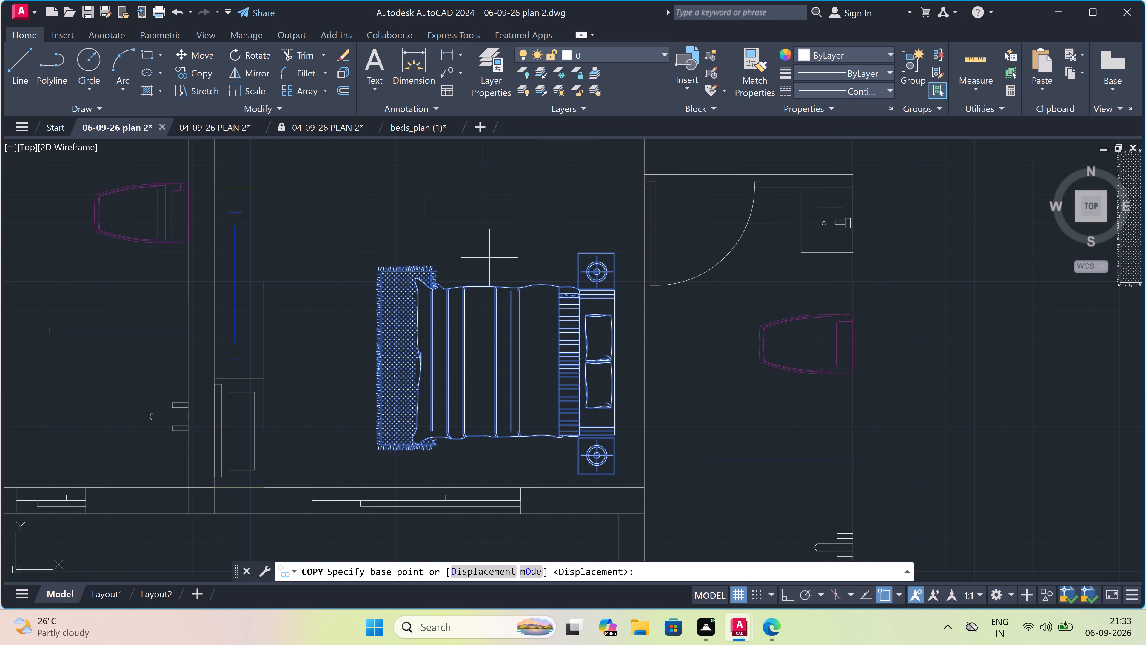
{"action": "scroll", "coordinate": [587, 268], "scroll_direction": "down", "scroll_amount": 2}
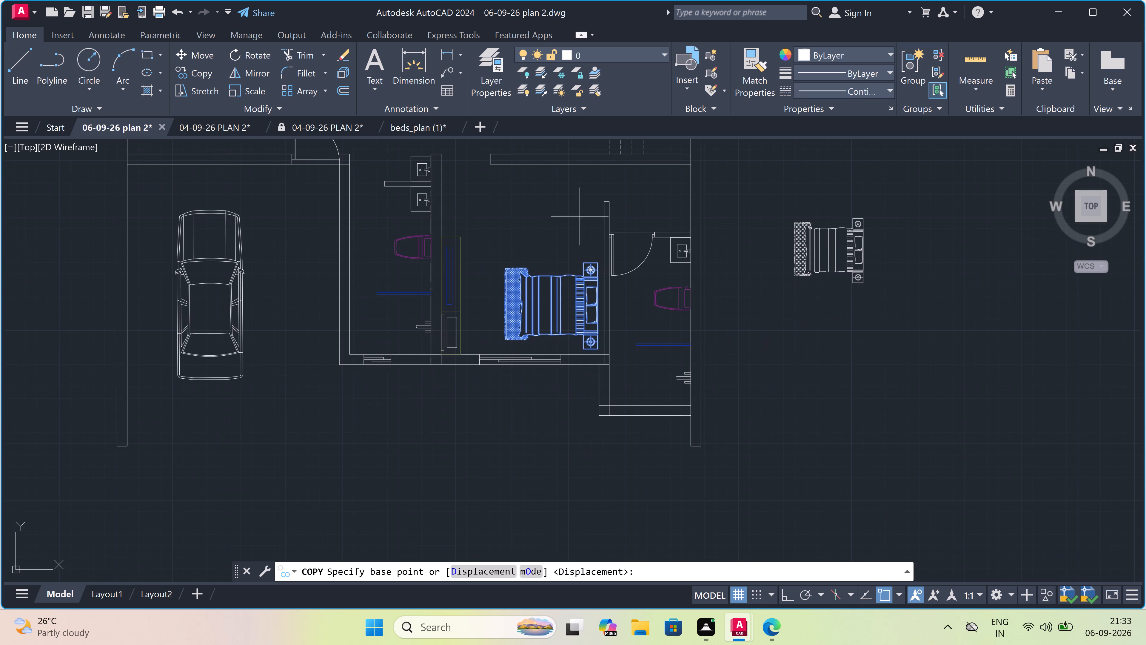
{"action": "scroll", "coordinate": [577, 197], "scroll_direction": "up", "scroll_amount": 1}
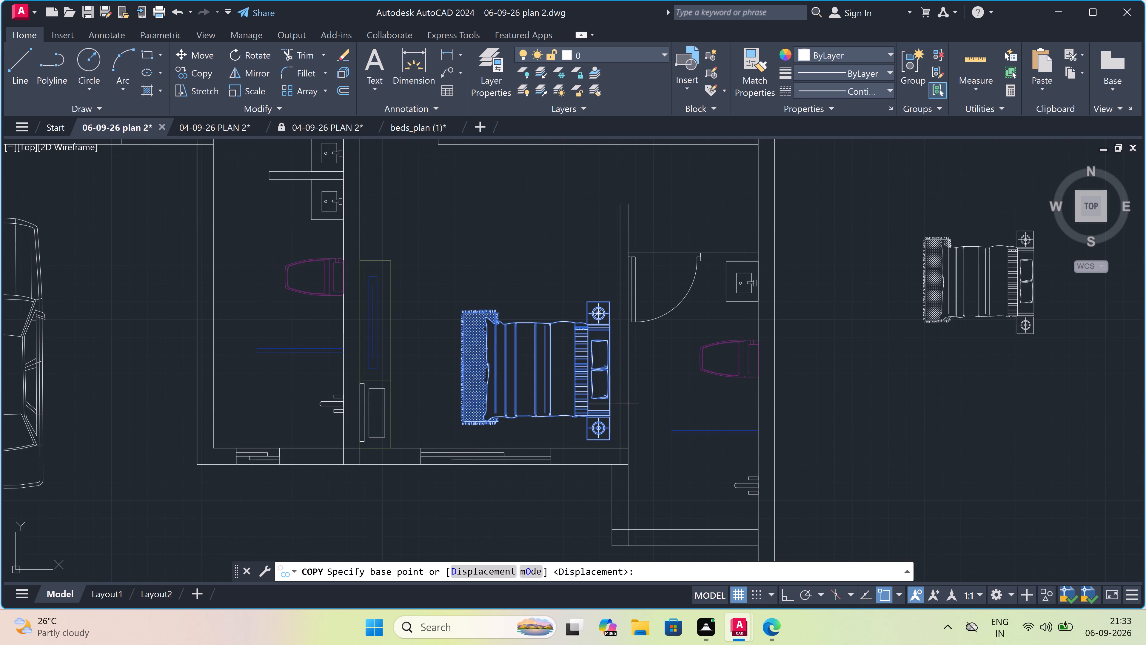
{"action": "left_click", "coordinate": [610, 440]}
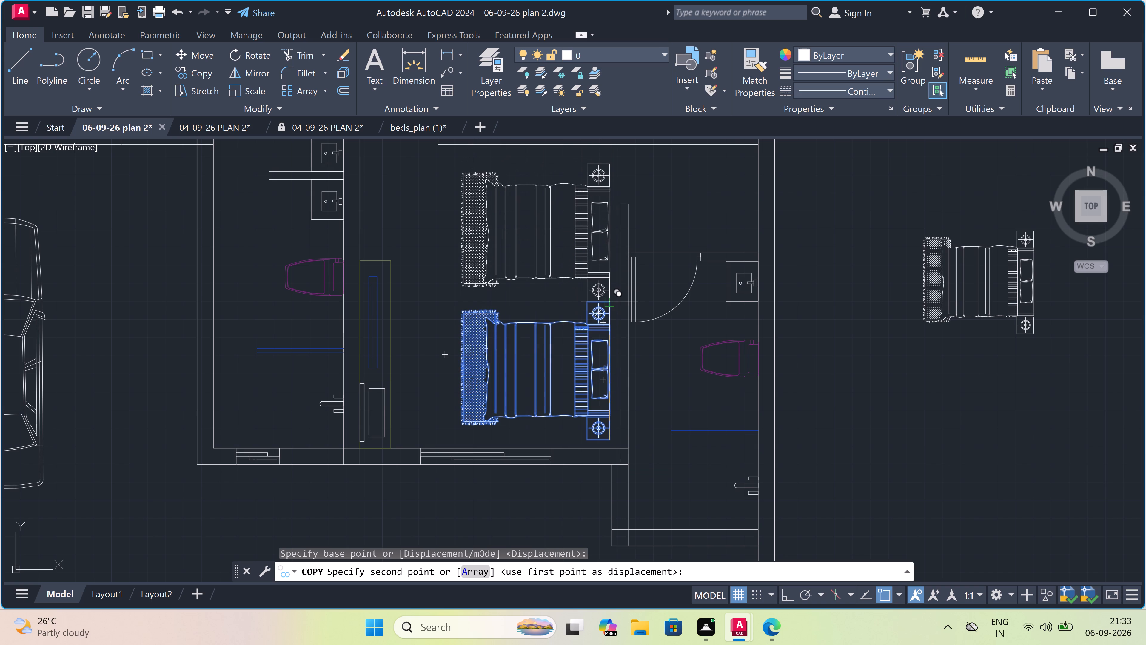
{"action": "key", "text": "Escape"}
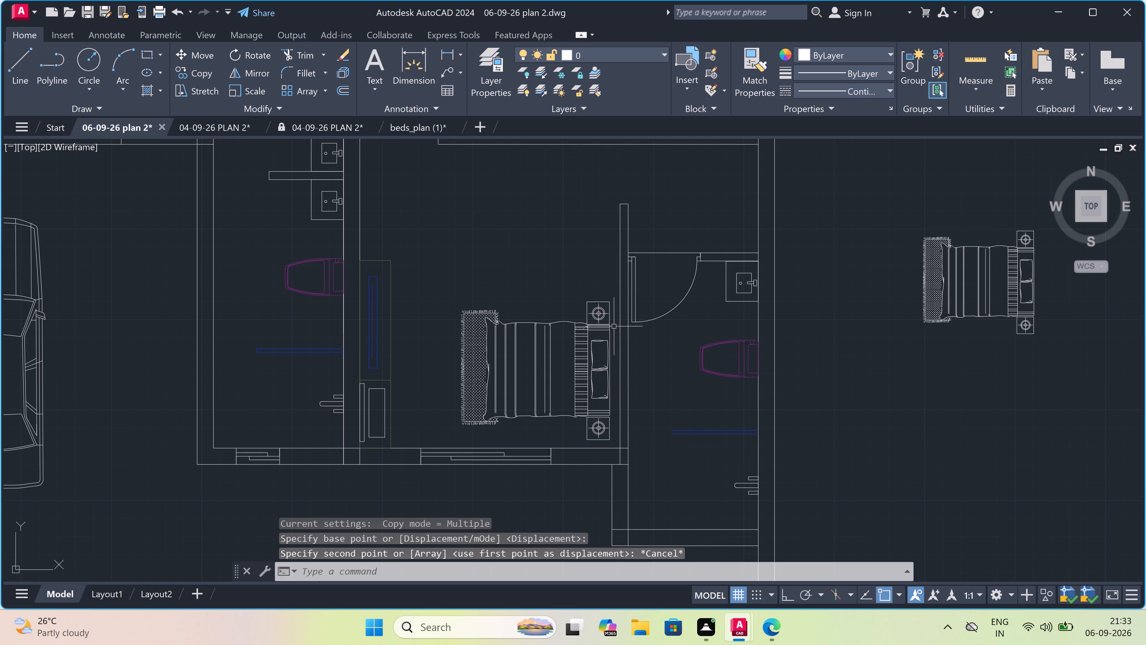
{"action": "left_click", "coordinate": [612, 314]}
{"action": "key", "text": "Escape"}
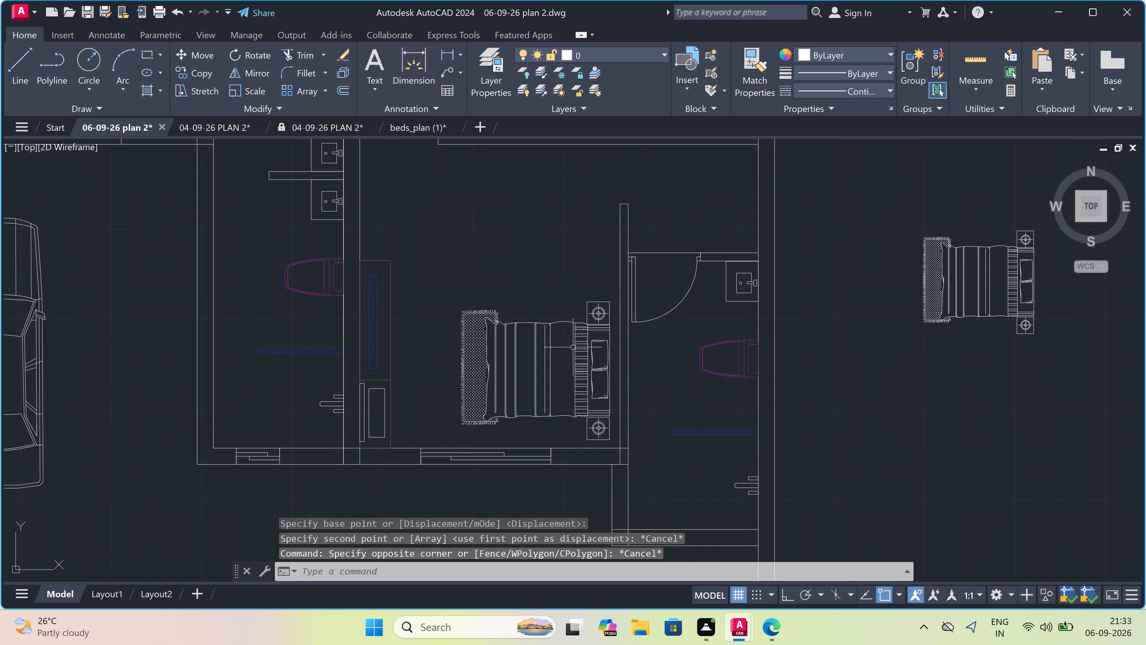
Scale down the southern bedroom's bed set by about a tenth, from a base point near the bed's middle.
{"action": "left_click", "coordinate": [616, 294]}
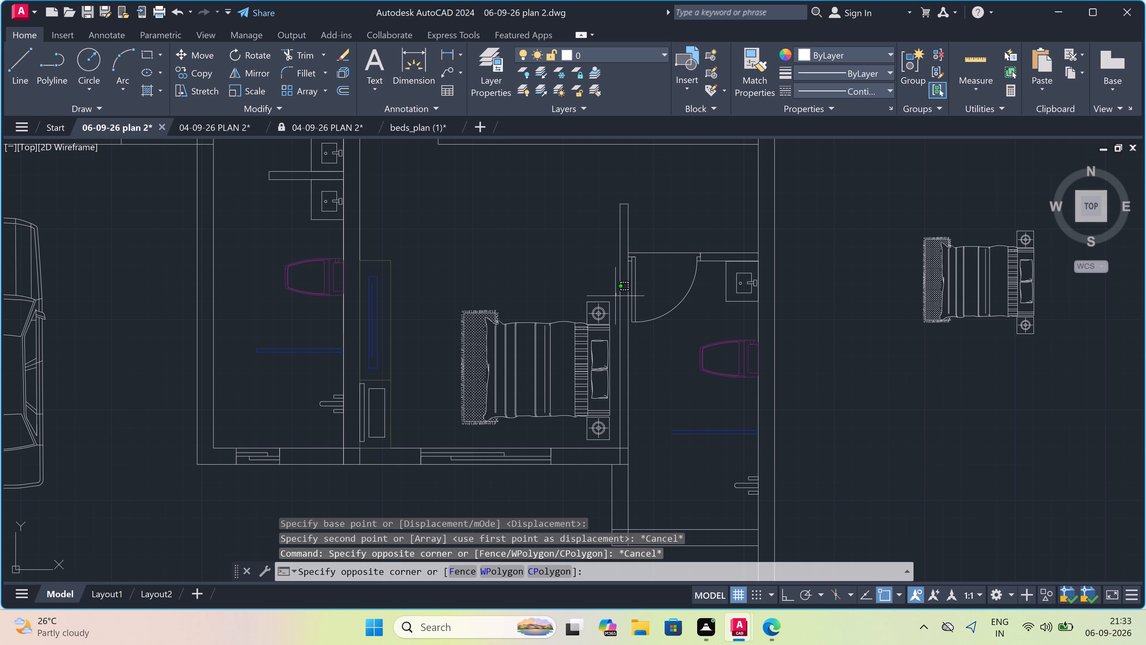
{"action": "double_click", "coordinate": [439, 441]}
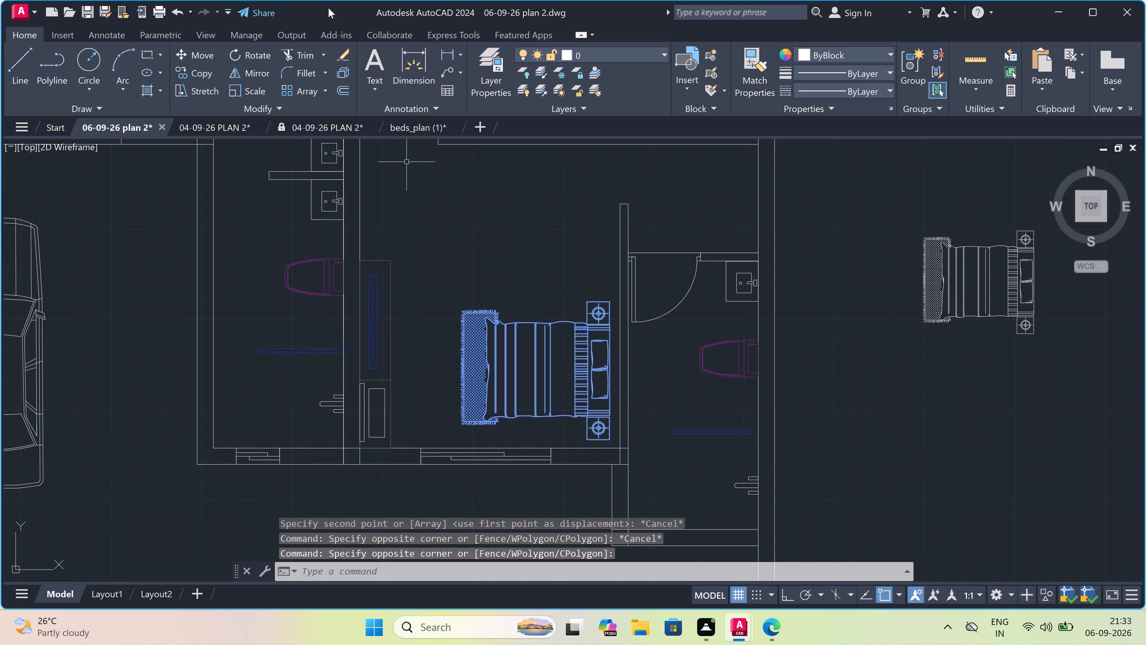
{"action": "left_click", "coordinate": [252, 90]}
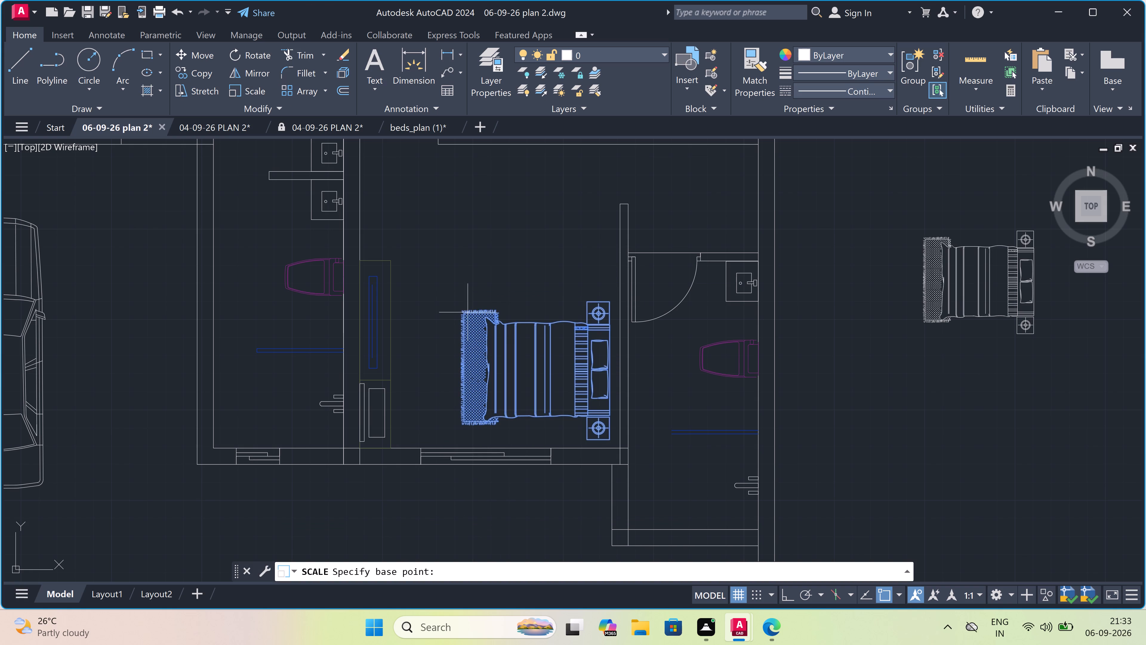
{"action": "left_click", "coordinate": [548, 370]}
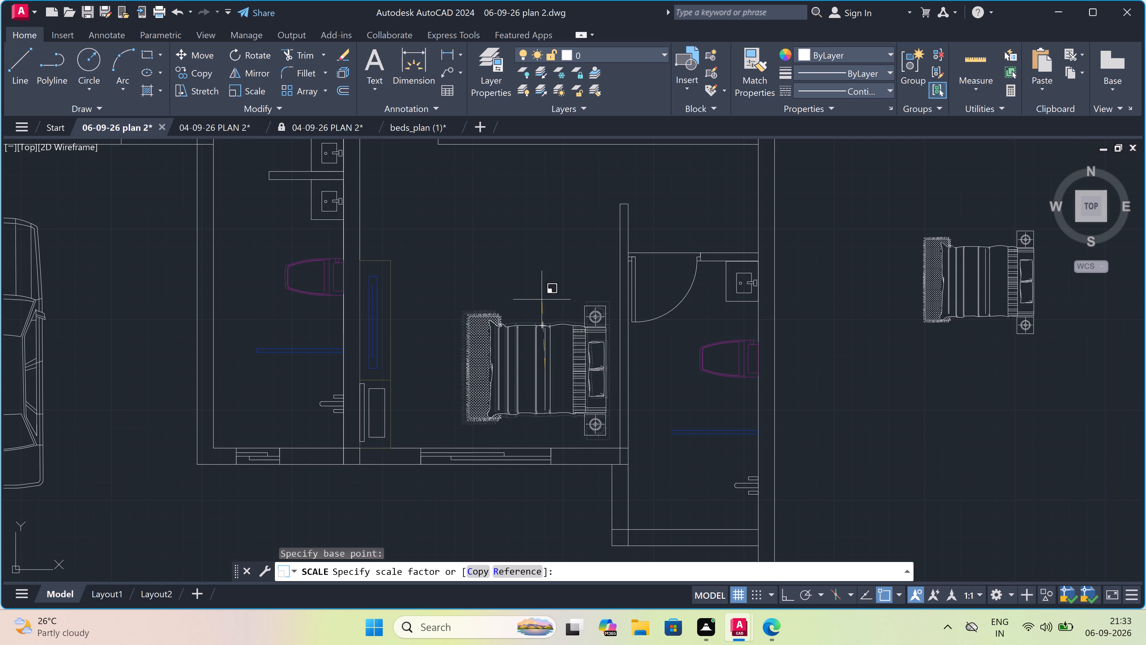
{"action": "double_click", "coordinate": [539, 303]}
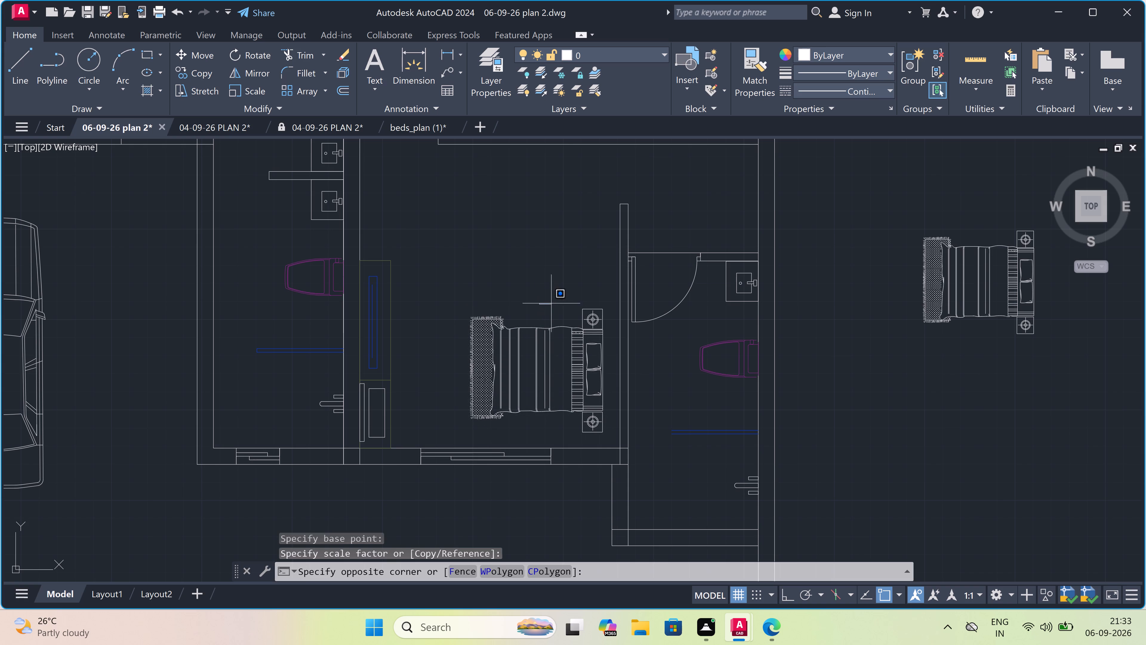
{"action": "key", "text": "Escape"}
Move the southern bedroom's bed set slightly southeast so its headboard sits close to the room's east wall.
{"action": "left_click", "coordinate": [614, 298]}
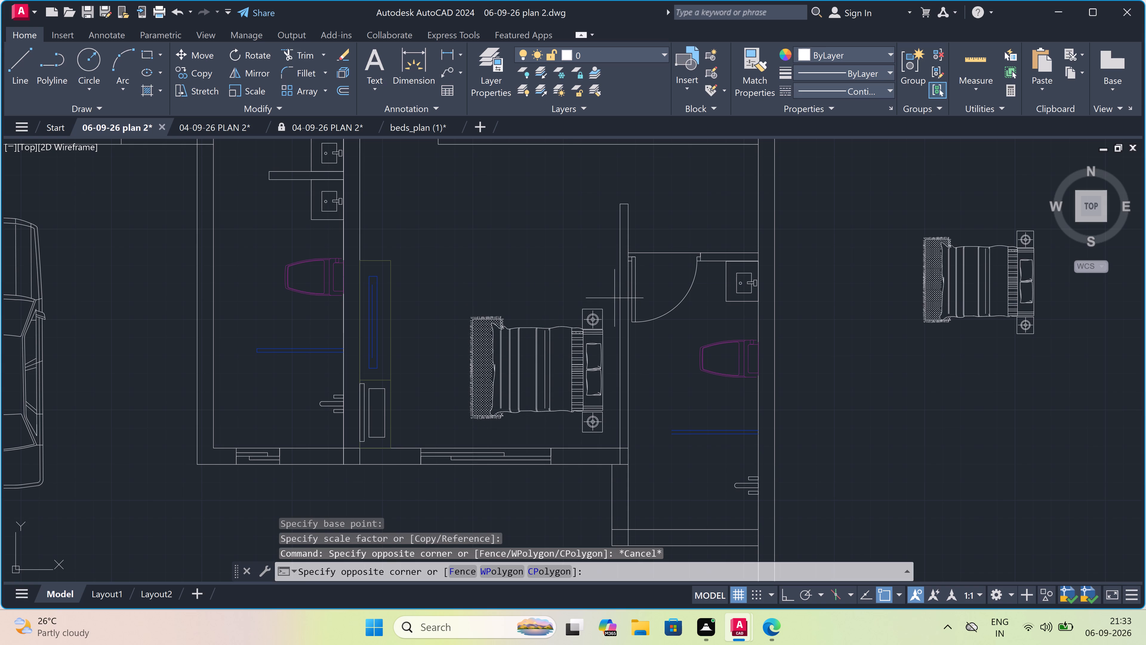
{"action": "left_click", "coordinate": [435, 434]}
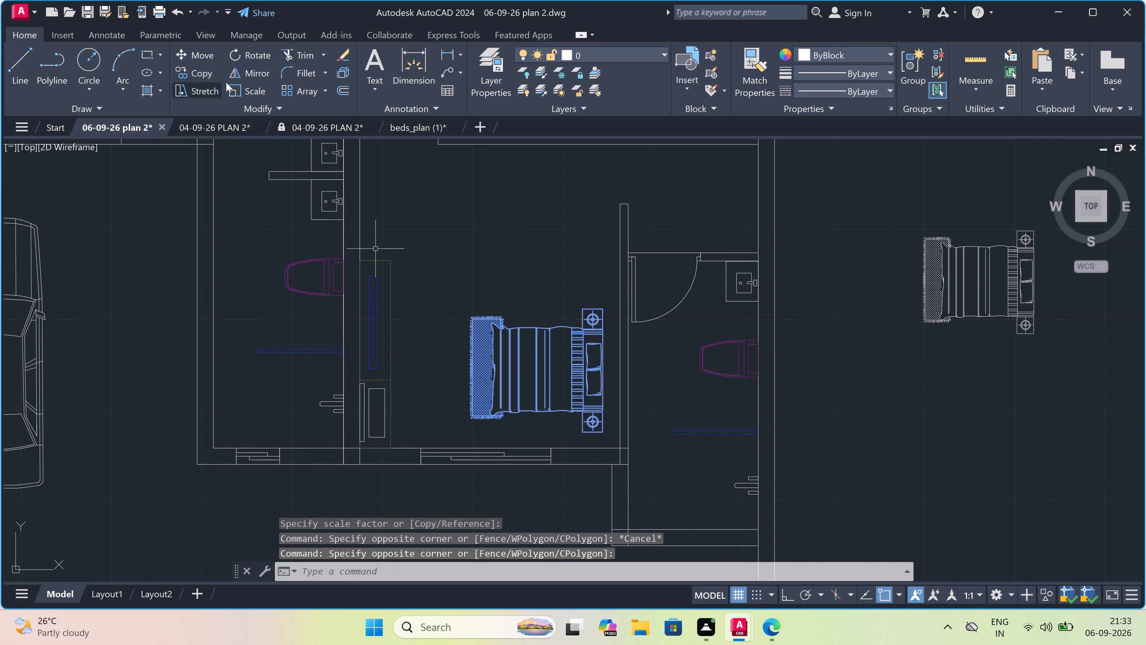
{"action": "left_click", "coordinate": [206, 53]}
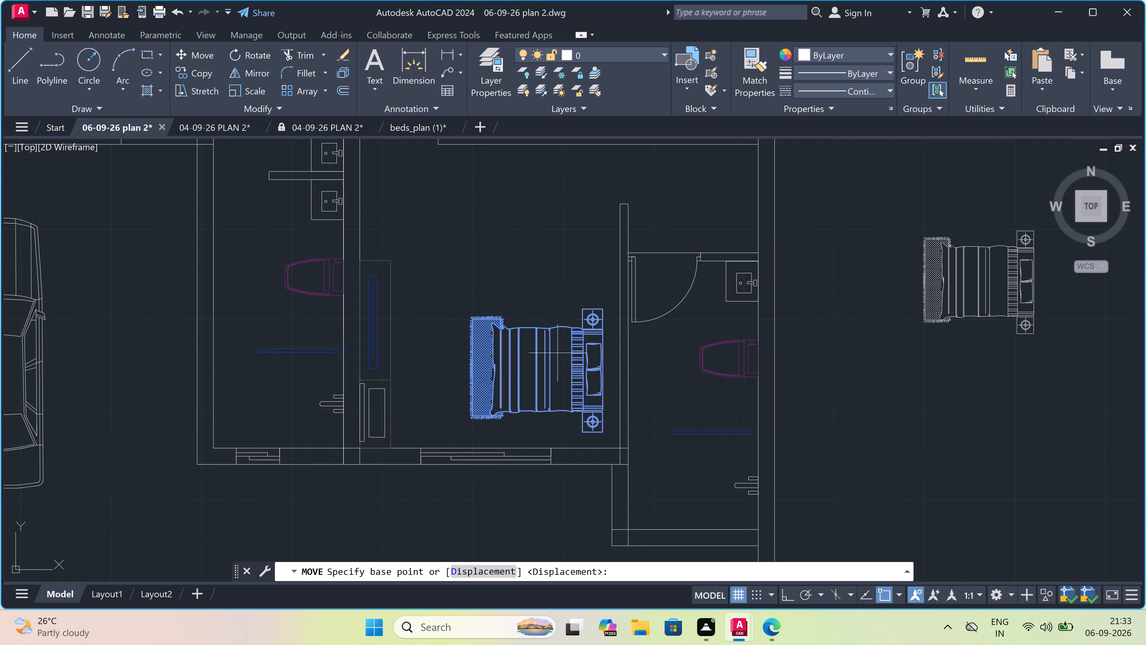
{"action": "left_click", "coordinate": [543, 370]}
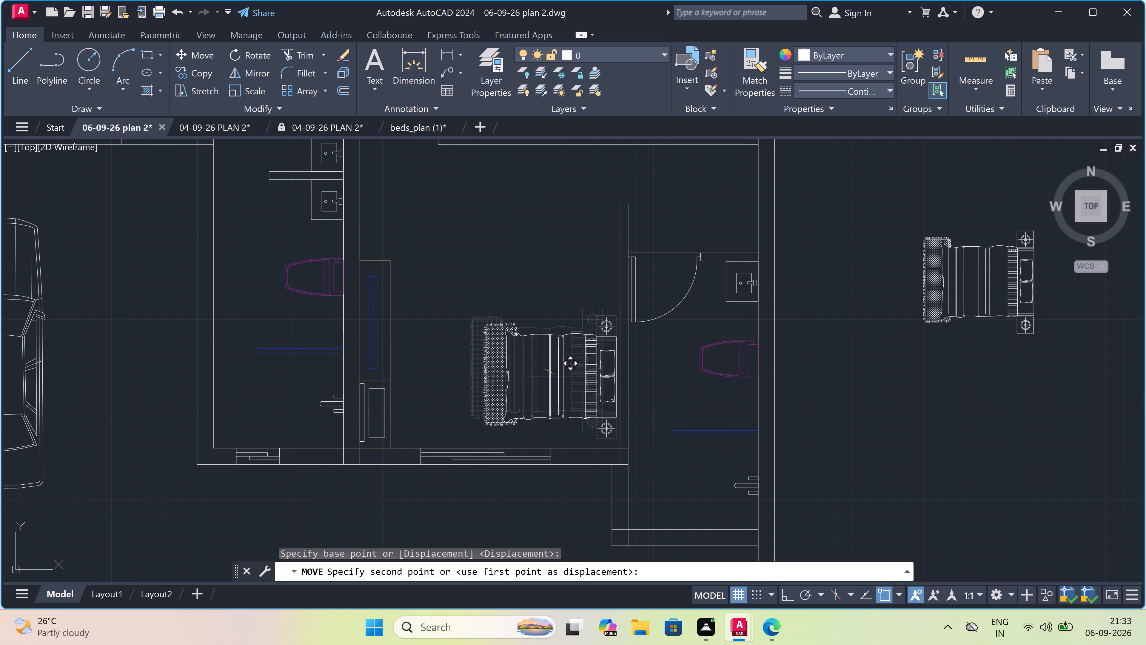
{"action": "left_click", "coordinate": [558, 376]}
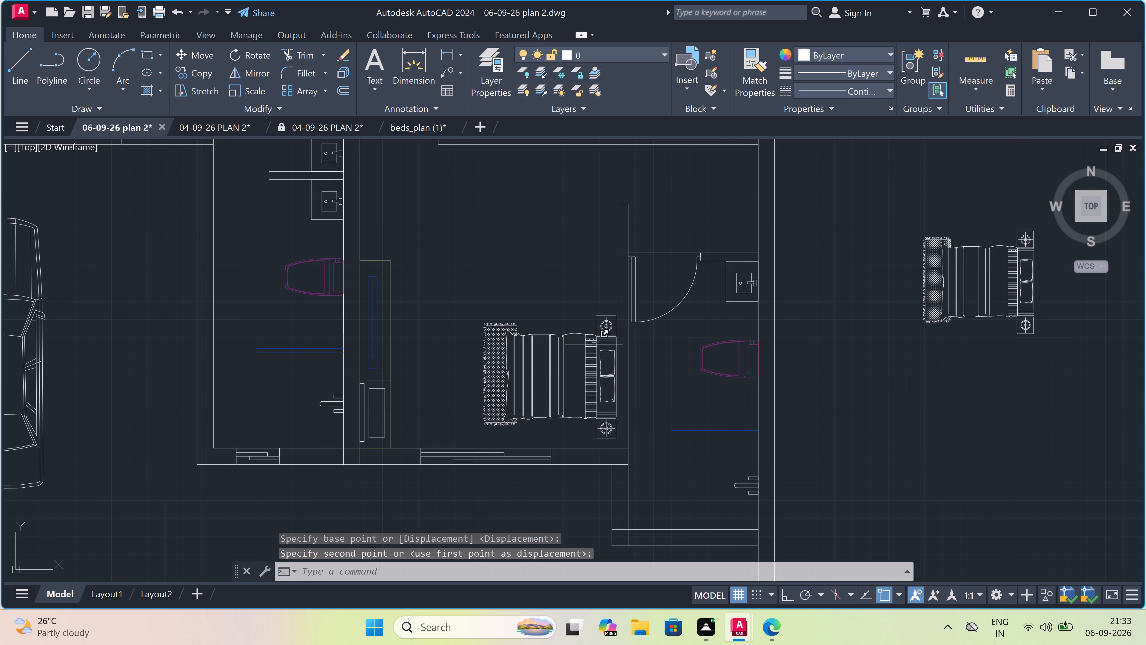
Copy the bed set from its southeast corner to its northeast corner, placing a second bed directly north along the bedroom's east wall.
{"action": "scroll", "coordinate": [594, 350], "scroll_direction": "up", "scroll_amount": 2}
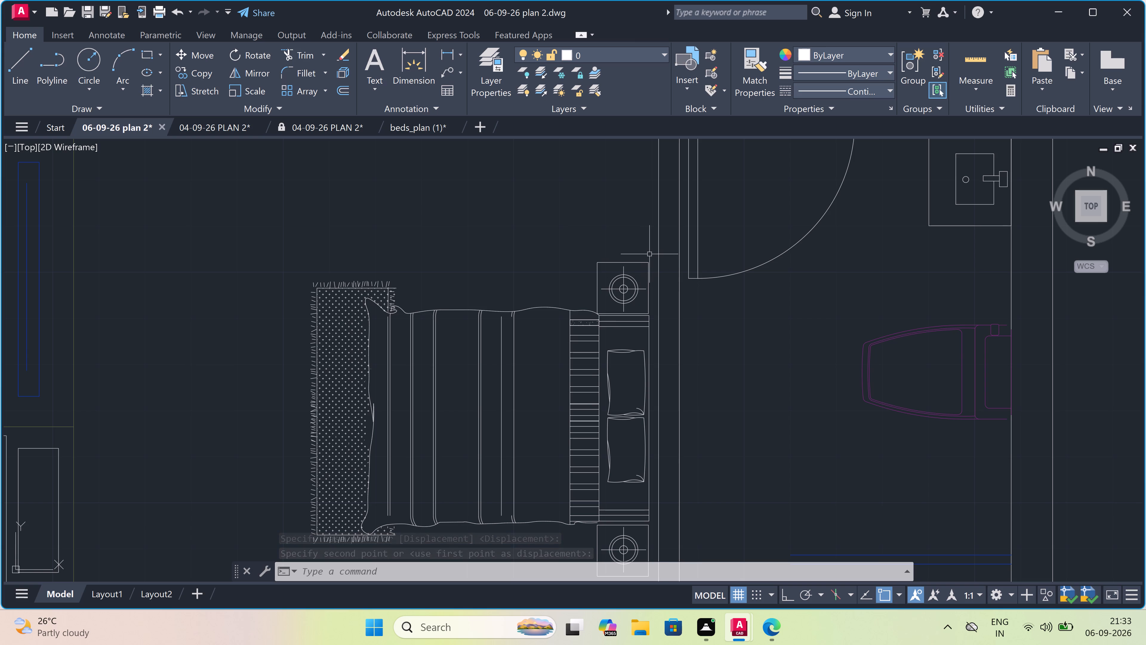
{"action": "left_click", "coordinate": [655, 254]}
{"action": "scroll", "coordinate": [619, 274], "scroll_direction": "down", "scroll_amount": 2}
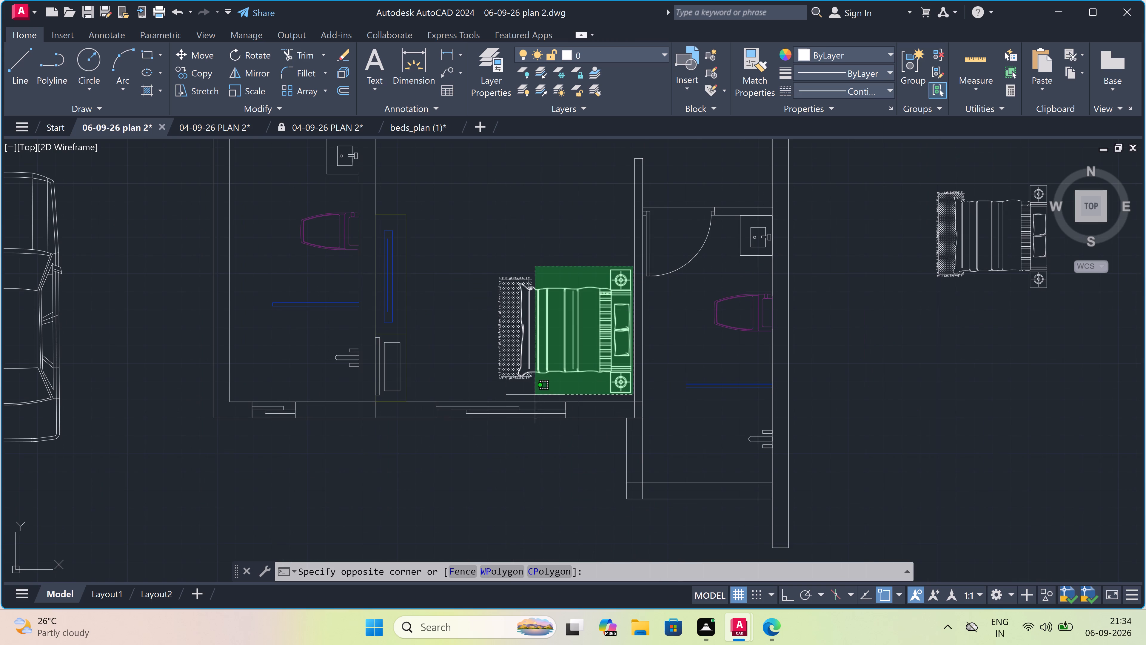
{"action": "double_click", "coordinate": [468, 396]}
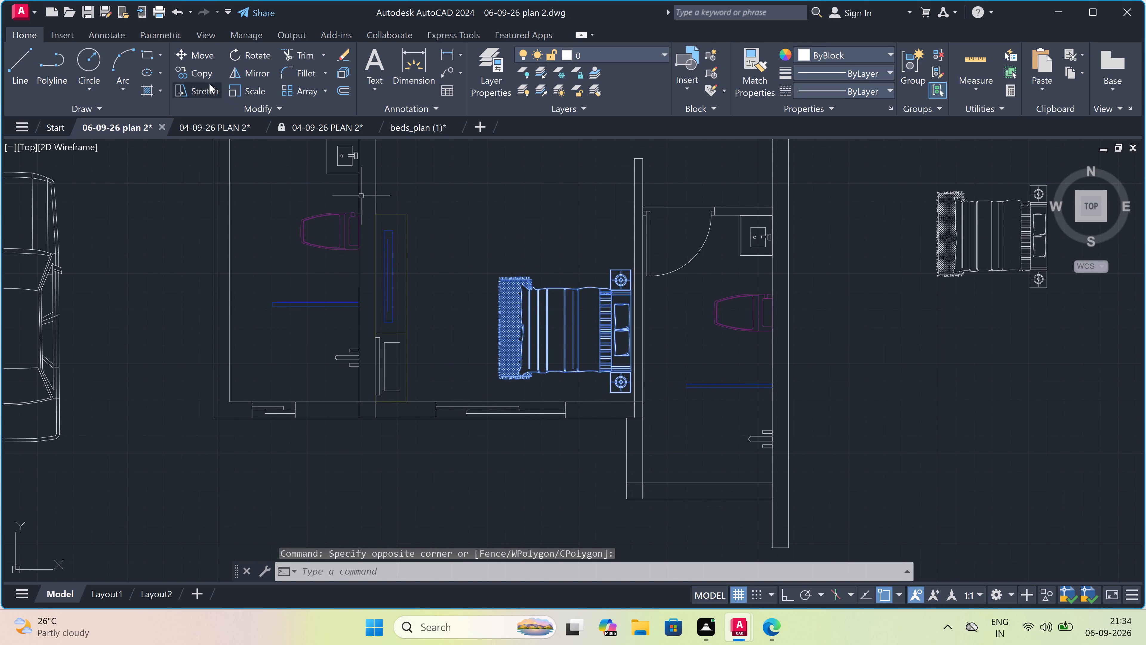
{"action": "left_click", "coordinate": [200, 70]}
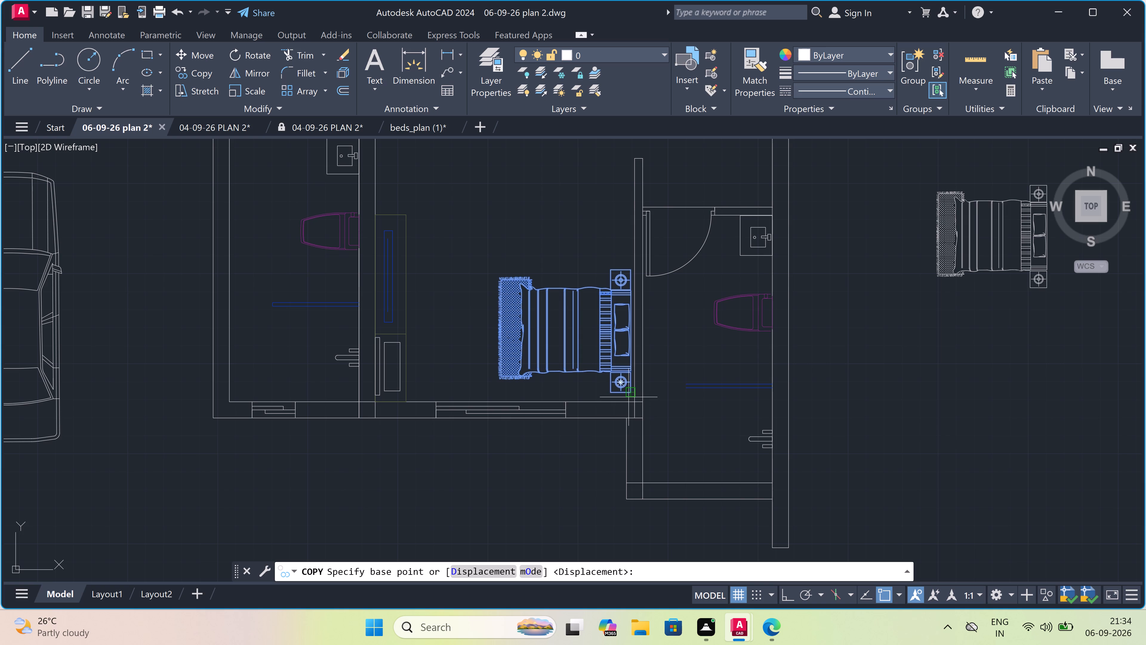
{"action": "scroll", "coordinate": [628, 394], "scroll_direction": "up", "scroll_amount": 2}
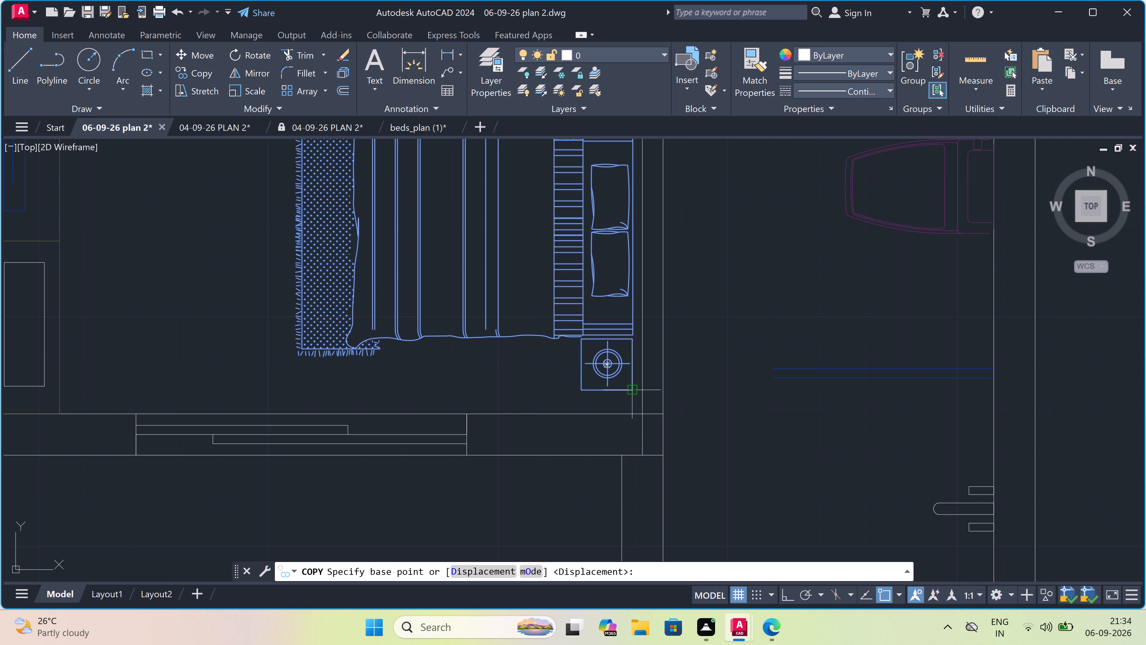
{"action": "left_click", "coordinate": [629, 391]}
{"action": "scroll", "coordinate": [629, 391], "scroll_direction": "down", "scroll_amount": 2}
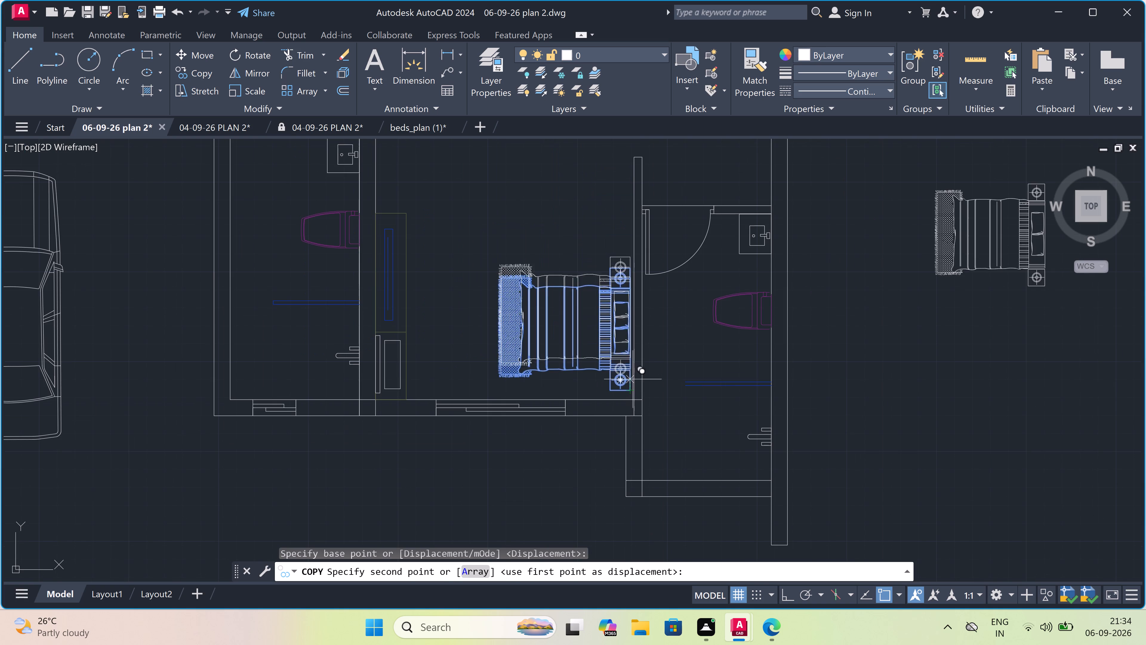
{"action": "scroll", "coordinate": [622, 273], "scroll_direction": "up", "scroll_amount": 2}
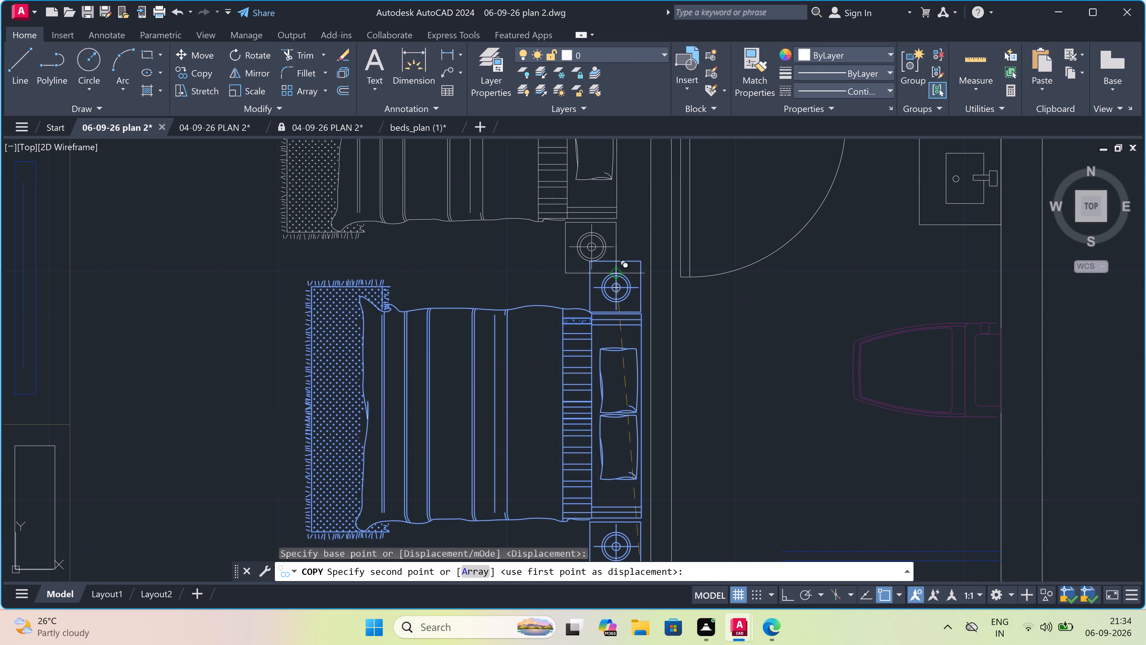
{"action": "left_click", "coordinate": [638, 260]}
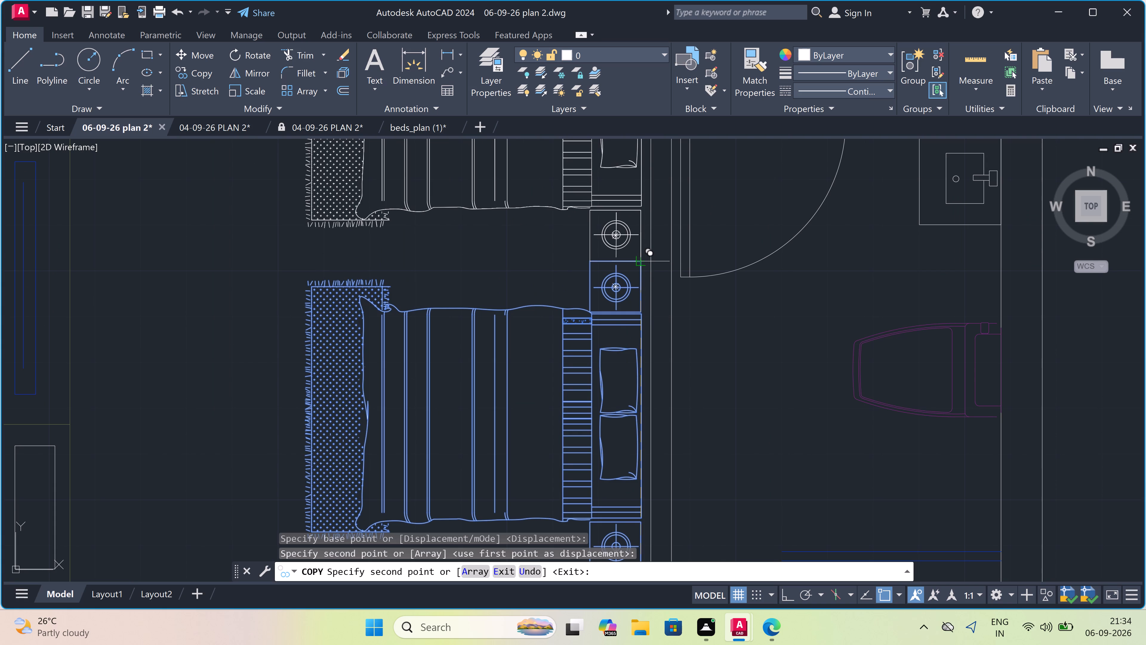
{"action": "key", "text": "Escape"}
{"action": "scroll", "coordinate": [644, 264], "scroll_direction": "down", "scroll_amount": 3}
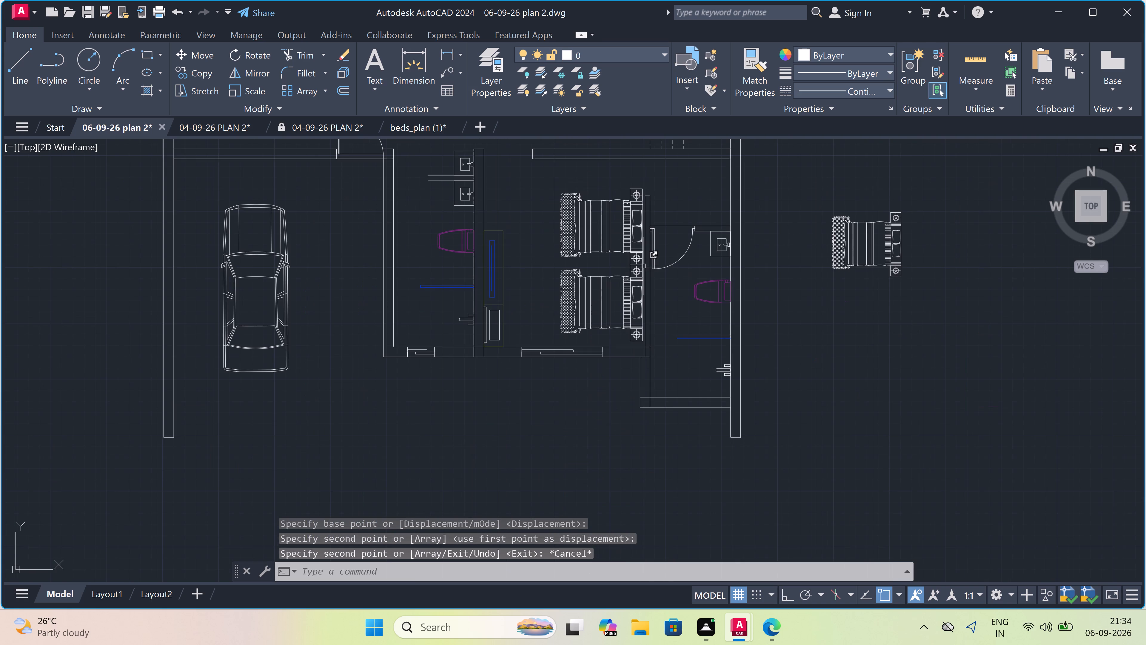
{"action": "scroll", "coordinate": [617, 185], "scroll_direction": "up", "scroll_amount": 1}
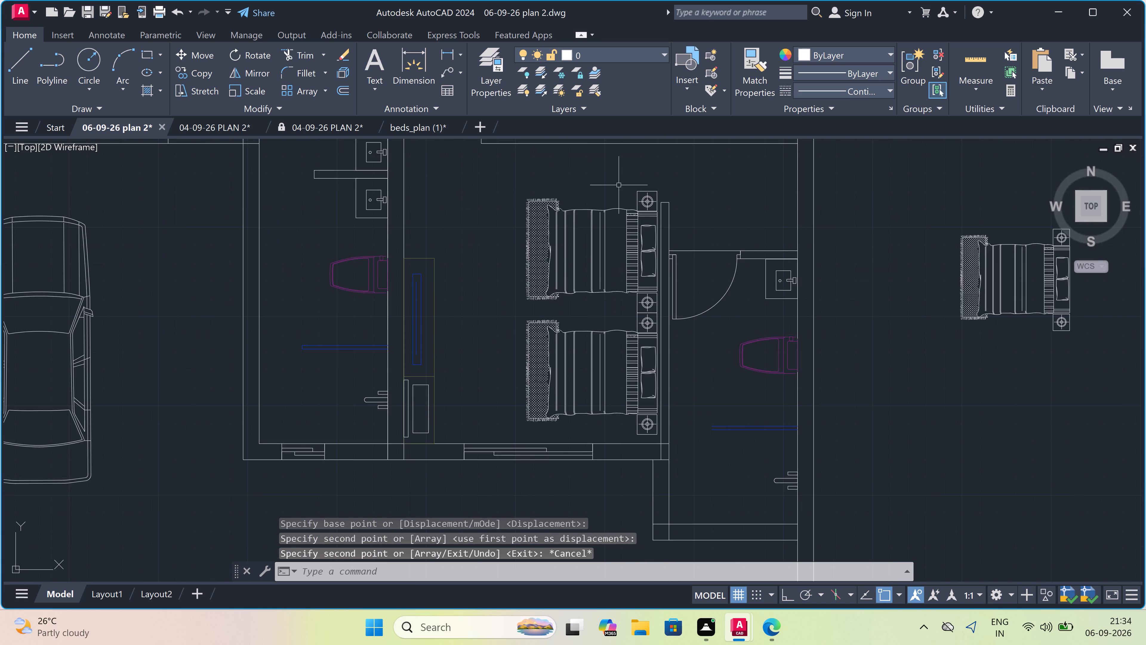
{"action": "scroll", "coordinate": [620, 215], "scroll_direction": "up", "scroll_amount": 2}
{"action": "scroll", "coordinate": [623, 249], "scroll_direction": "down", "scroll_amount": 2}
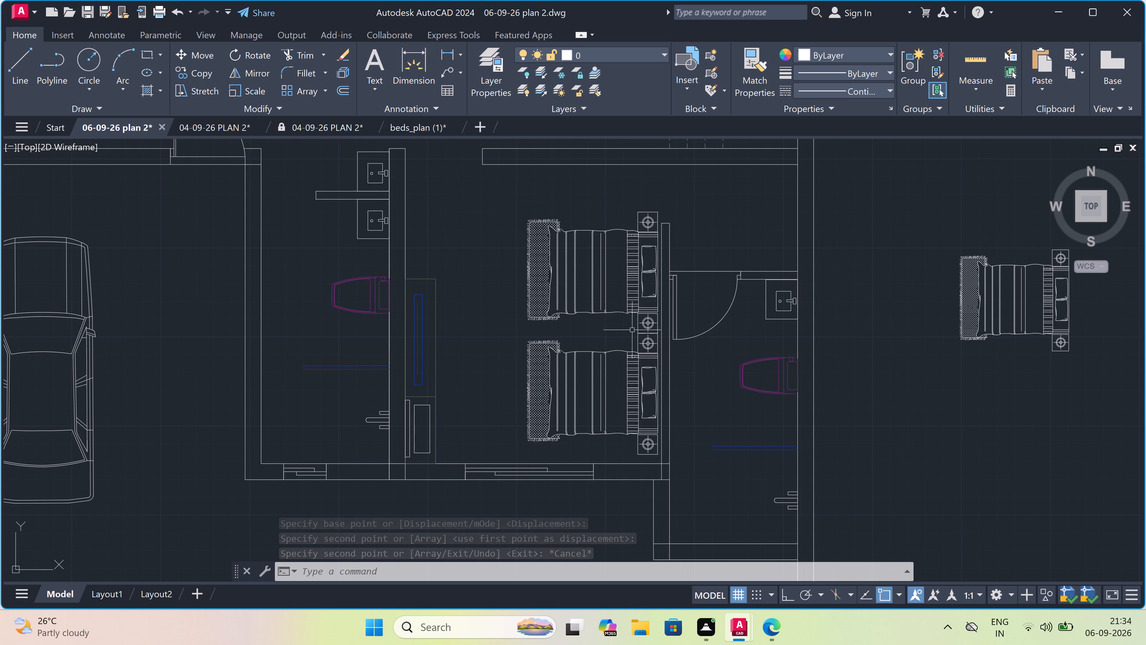
Delete the two adjoining nightstands with their lamps between the twin beds in the southern bedroom.
{"action": "scroll", "coordinate": [634, 338], "scroll_direction": "up", "scroll_amount": 3}
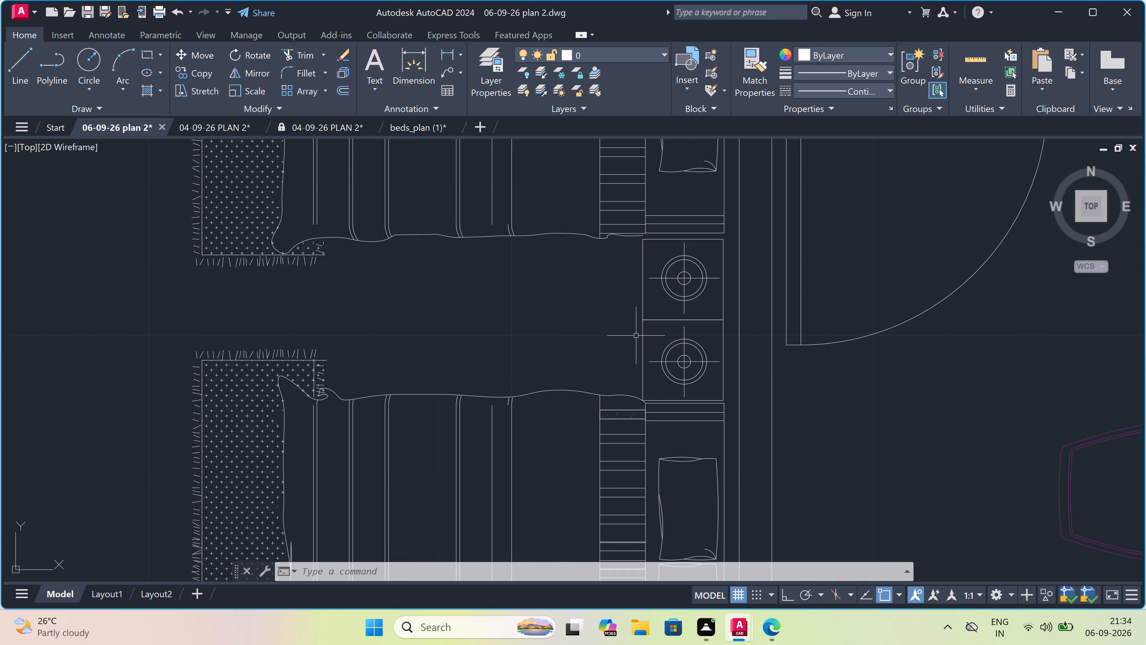
{"action": "scroll", "coordinate": [644, 328], "scroll_direction": "up", "scroll_amount": 1}
{"action": "scroll", "coordinate": [647, 324], "scroll_direction": "down", "scroll_amount": 1}
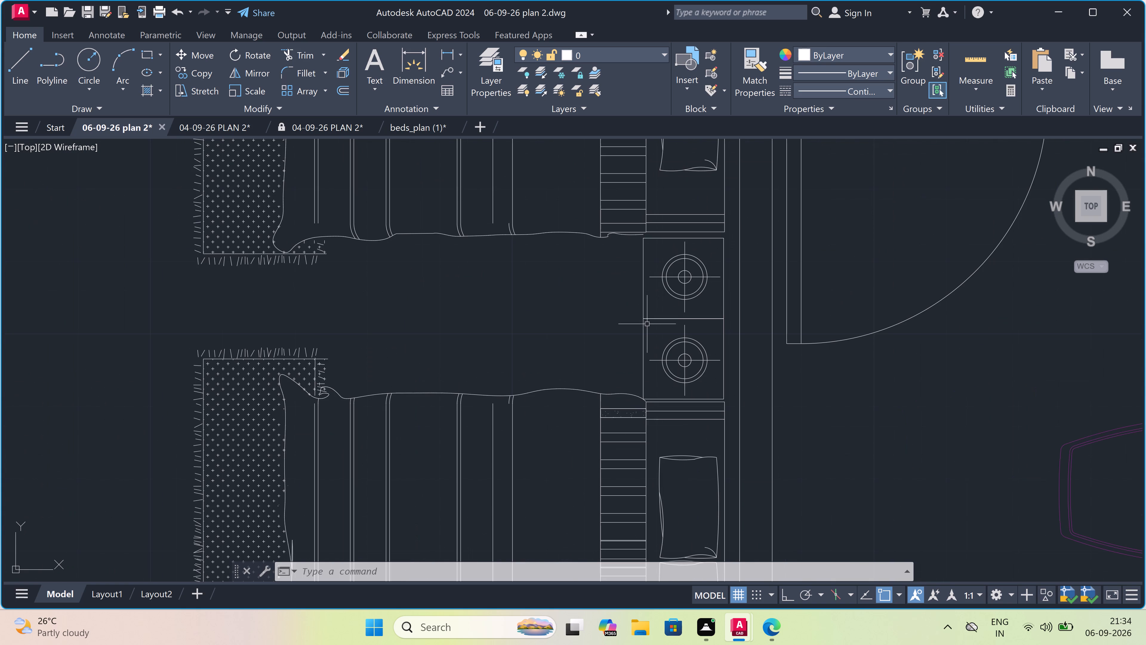
{"action": "double_click", "coordinate": [728, 236]}
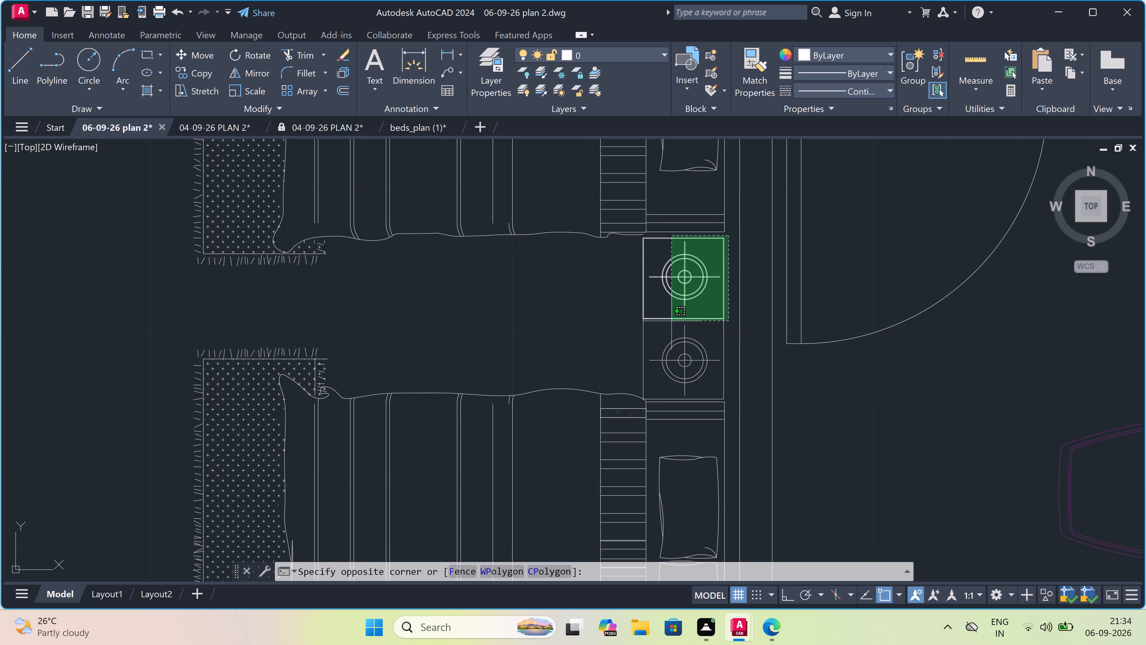
{"action": "left_click", "coordinate": [632, 369]}
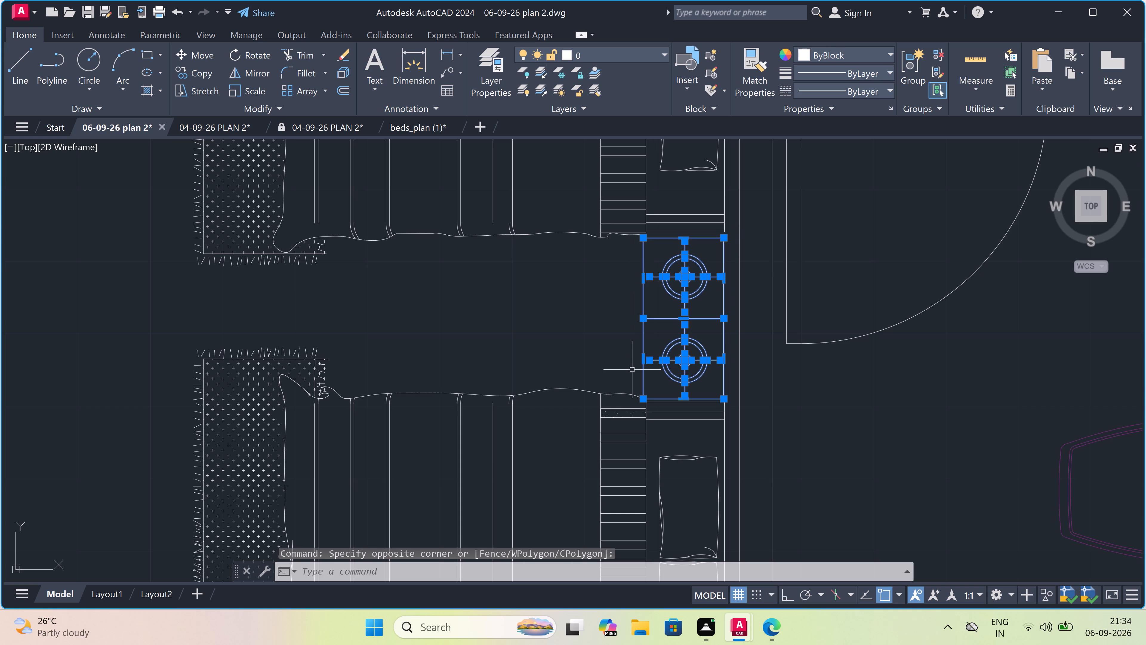
{"action": "key", "text": "Delete"}
Move the northern twin bed with its nightstand south, using its headboard's southeast corner as base point, so its rug meets the southern bed's rug.
{"action": "scroll", "coordinate": [632, 366], "scroll_direction": "down", "scroll_amount": 2}
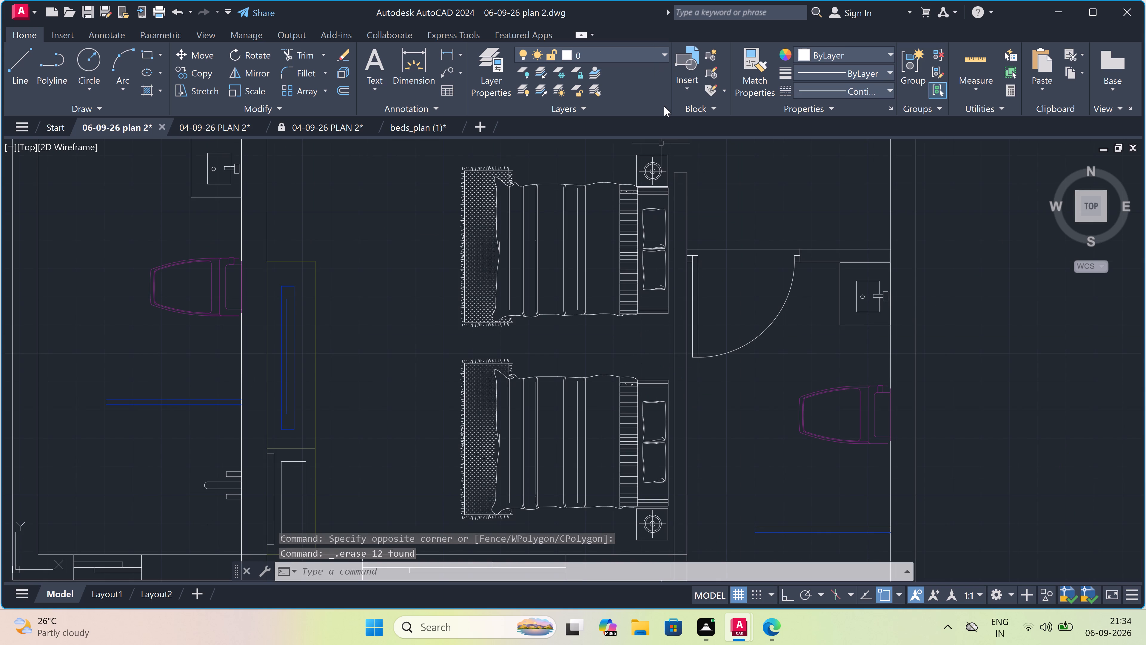
{"action": "double_click", "coordinate": [673, 143]}
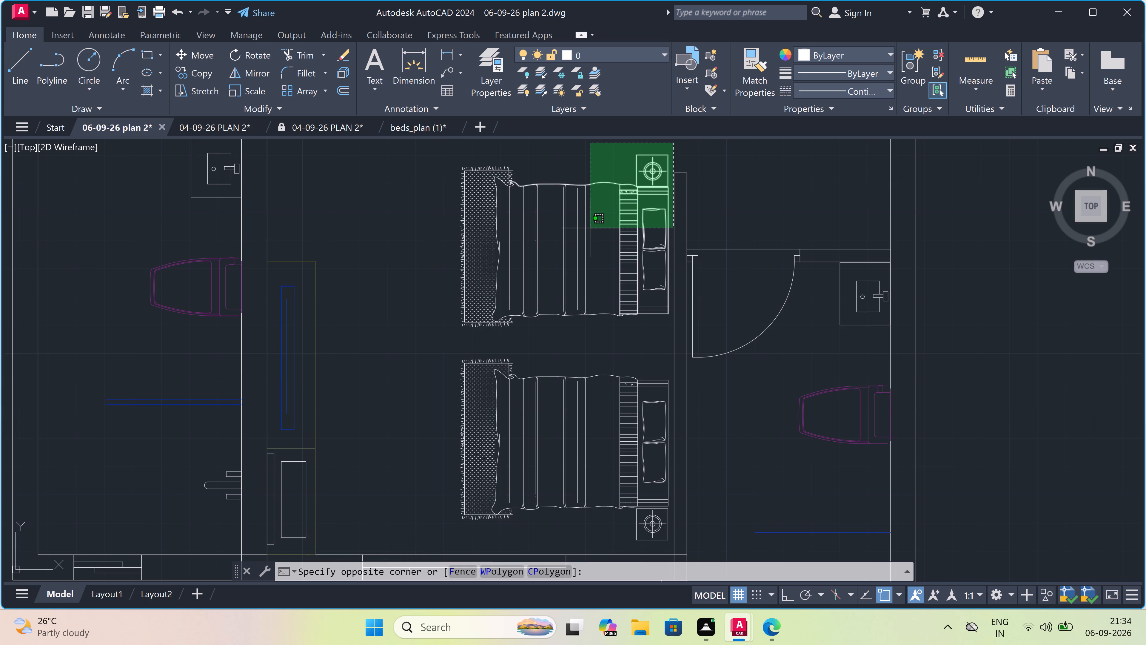
{"action": "key", "text": "Escape"}
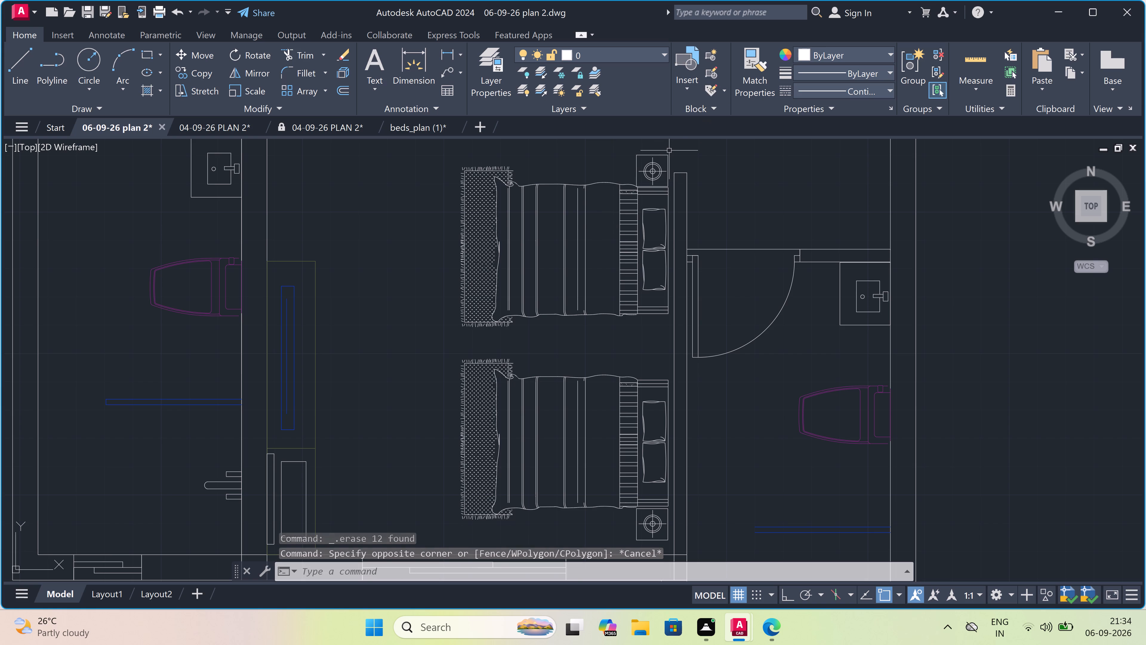
{"action": "left_click", "coordinate": [669, 150]}
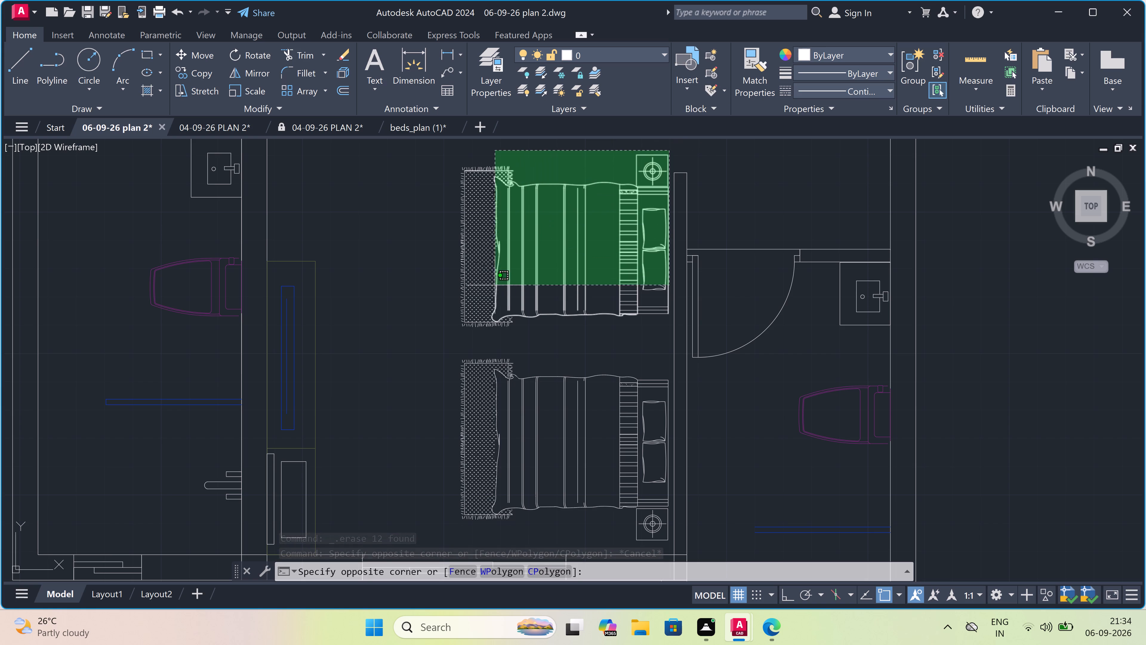
{"action": "left_click", "coordinate": [446, 332]}
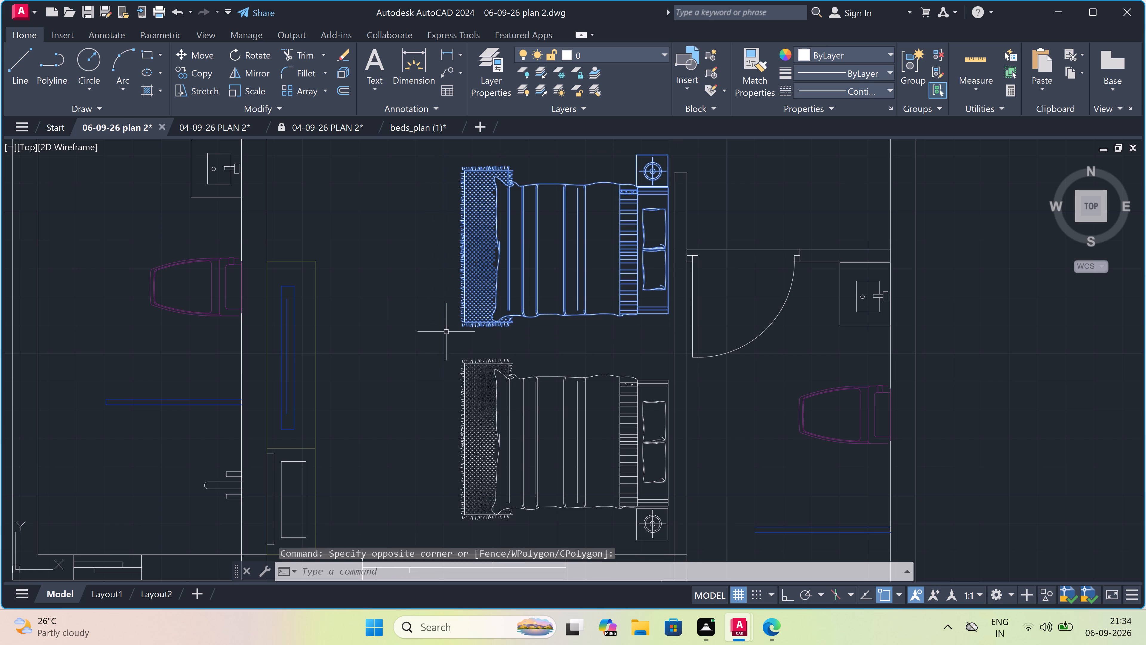
{"action": "double_click", "coordinate": [200, 50]}
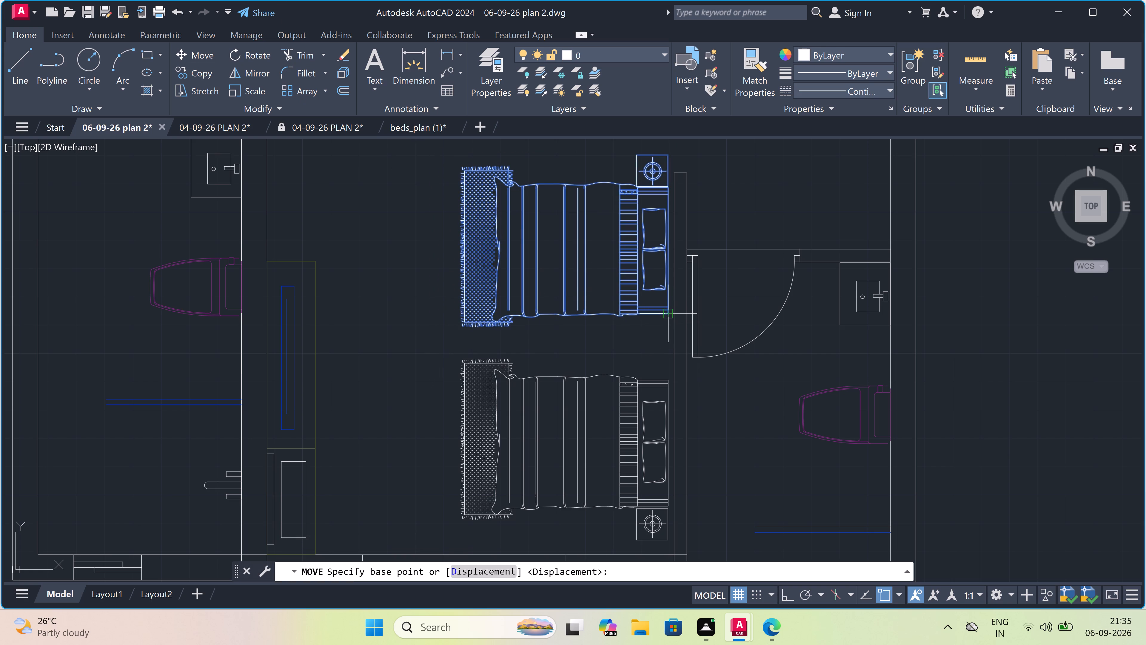
{"action": "left_click", "coordinate": [667, 315]}
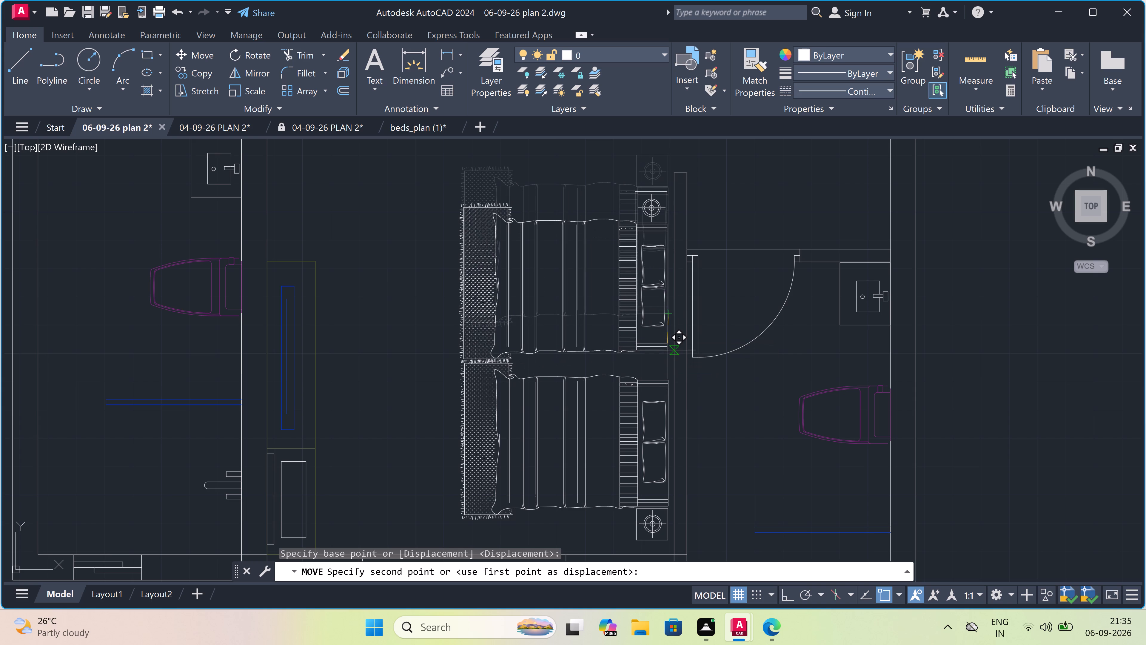
{"action": "double_click", "coordinate": [667, 350]}
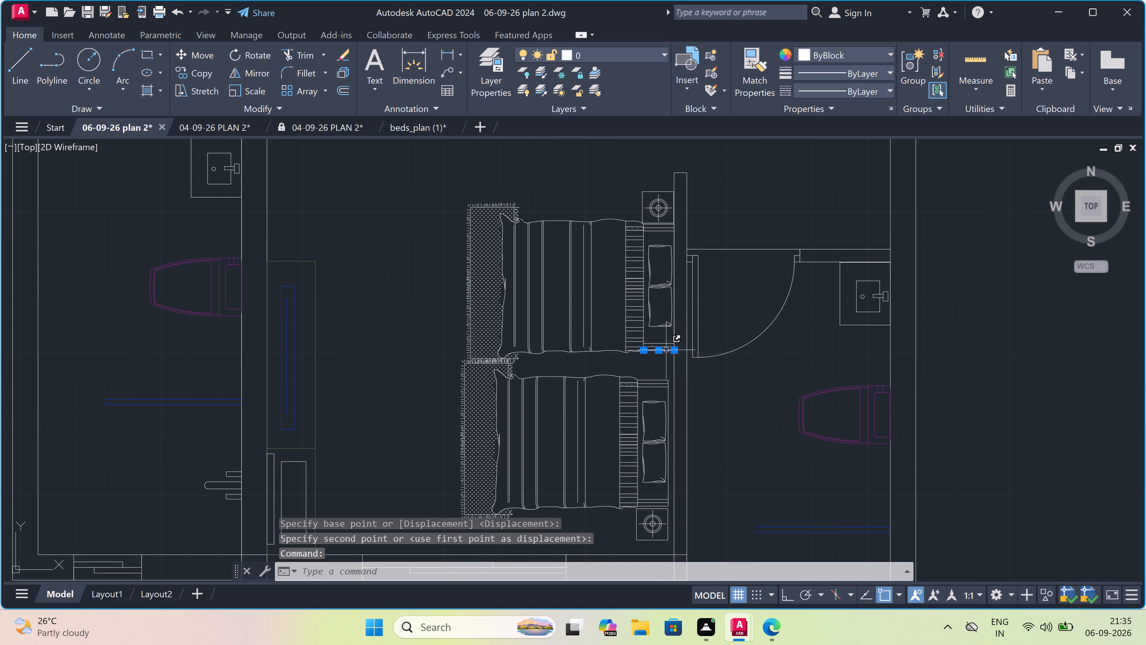
{"action": "key", "text": "Escape"}
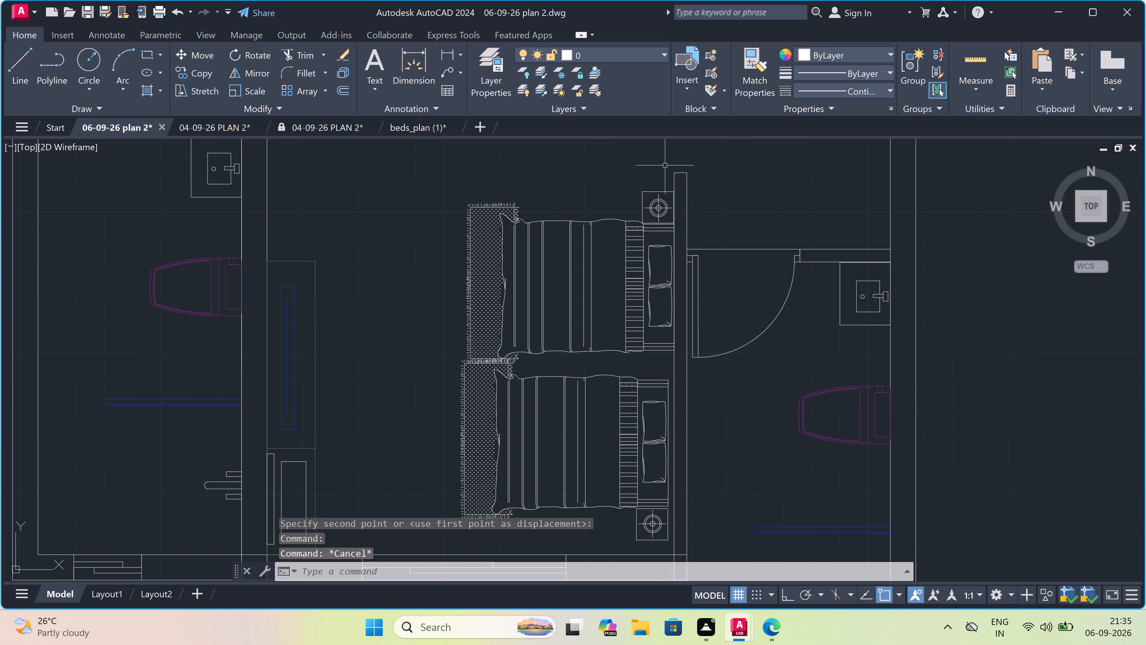
Move the northern twin bed with its rug and nightstand slightly west, roughly in line with the southern bed.
{"action": "left_click", "coordinate": [670, 178]}
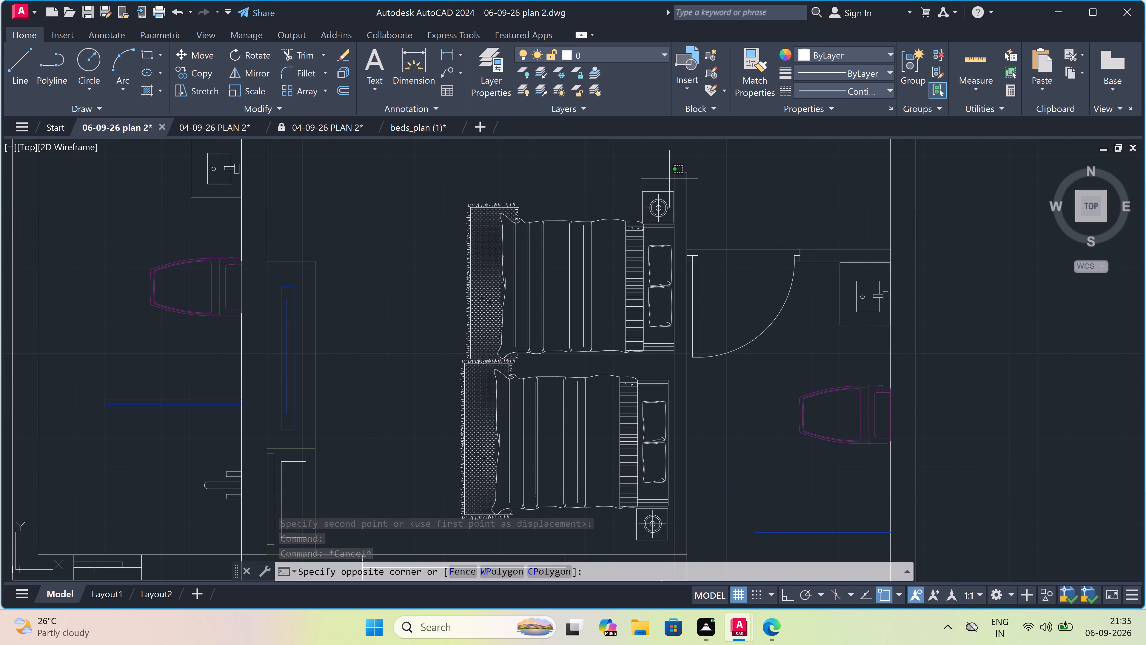
{"action": "left_click", "coordinate": [448, 337]}
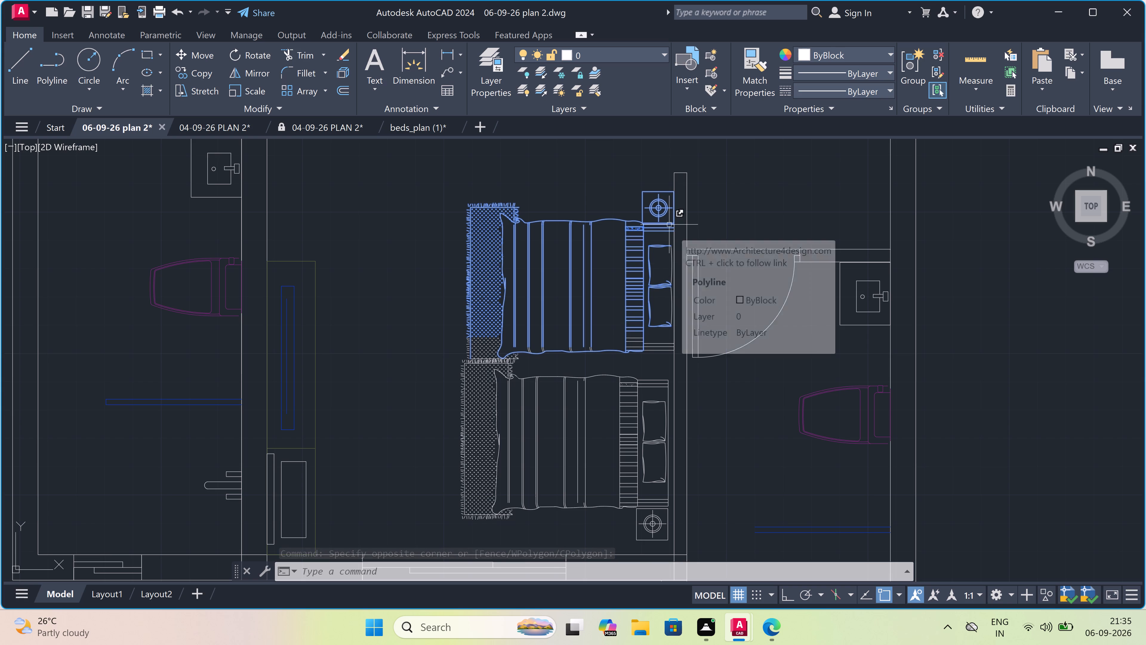
{"action": "scroll", "coordinate": [669, 227], "scroll_direction": "up", "scroll_amount": 2}
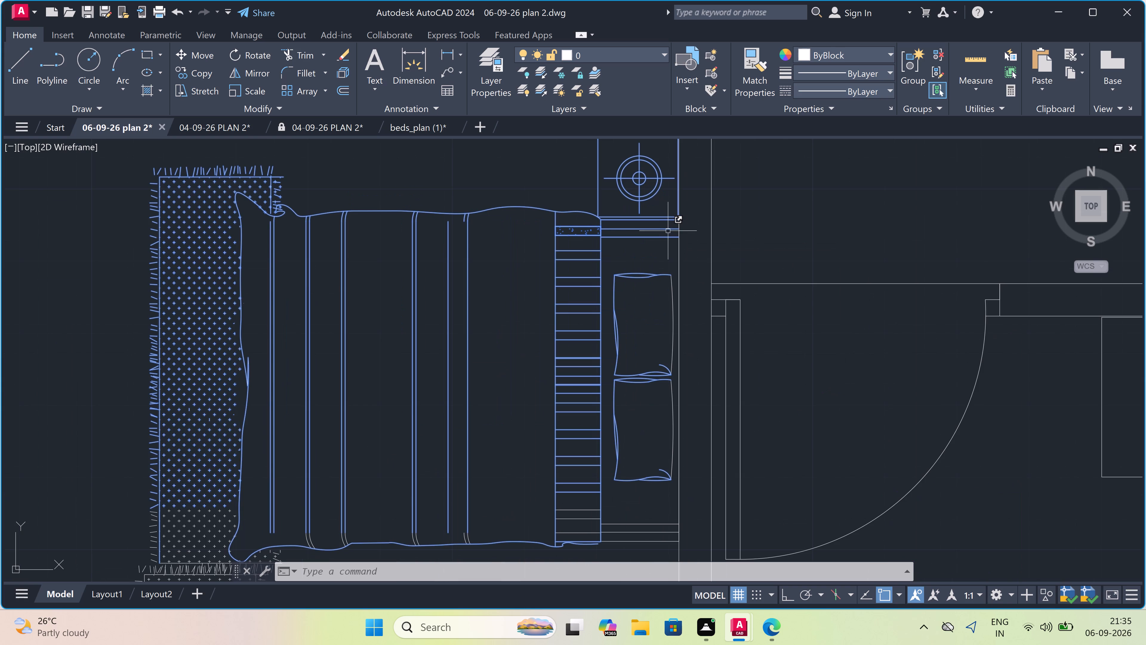
{"action": "left_click", "coordinate": [677, 245]}
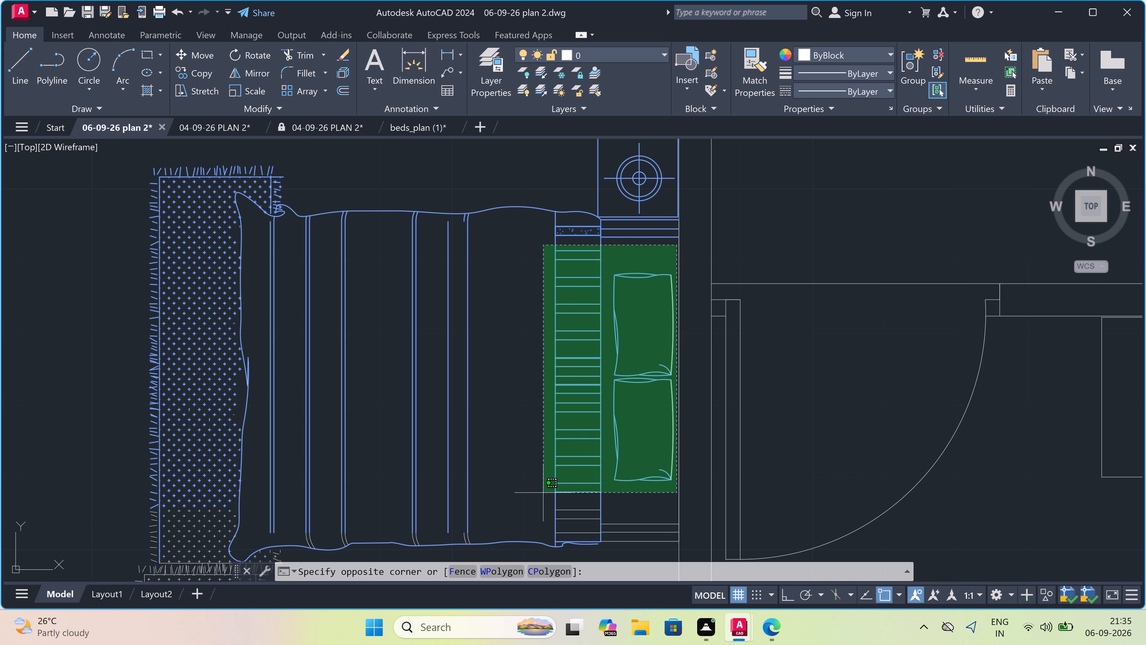
{"action": "left_click", "coordinate": [538, 554]}
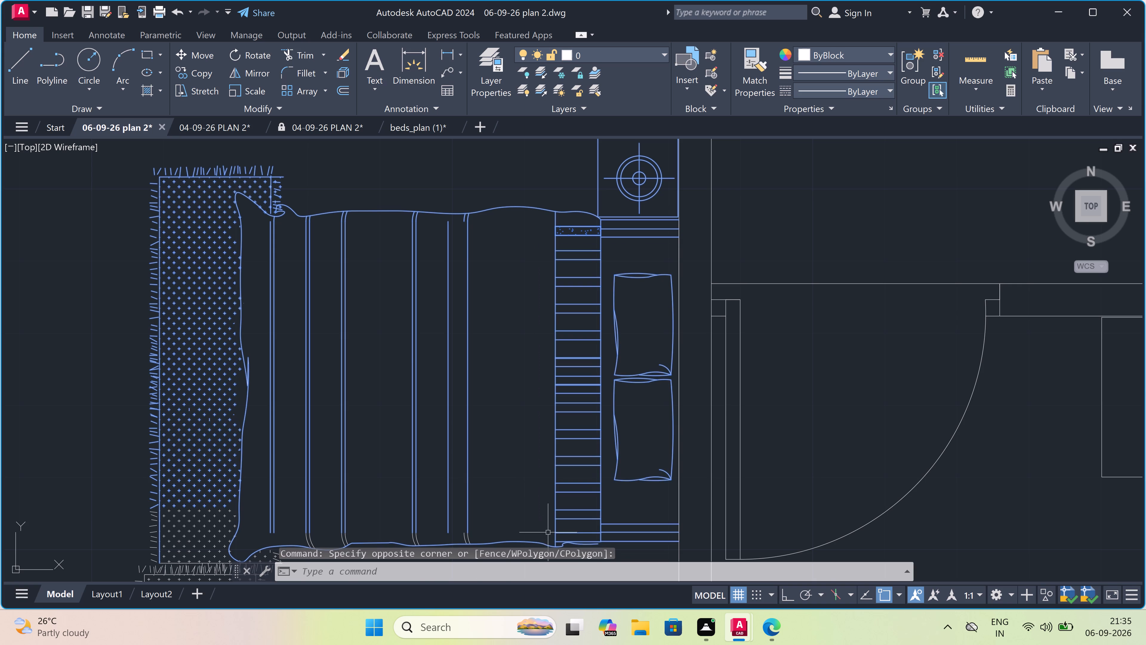
{"action": "scroll", "coordinate": [574, 475], "scroll_direction": "down", "scroll_amount": 2}
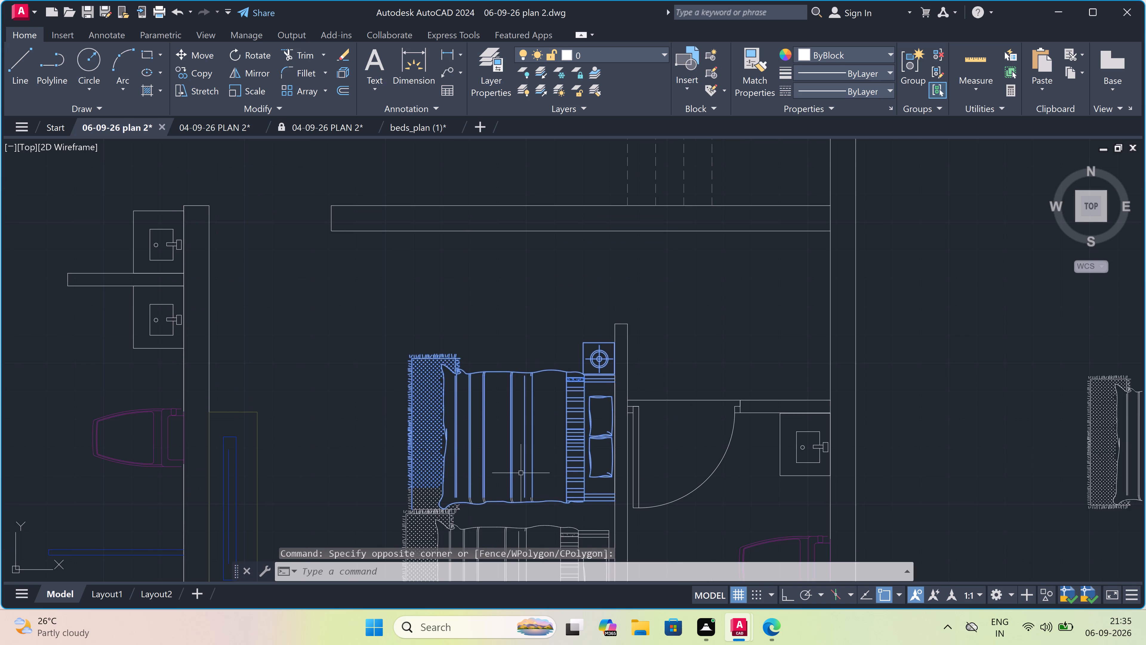
{"action": "scroll", "coordinate": [428, 490], "scroll_direction": "up", "scroll_amount": 1}
{"action": "scroll", "coordinate": [437, 525], "scroll_direction": "up", "scroll_amount": 2}
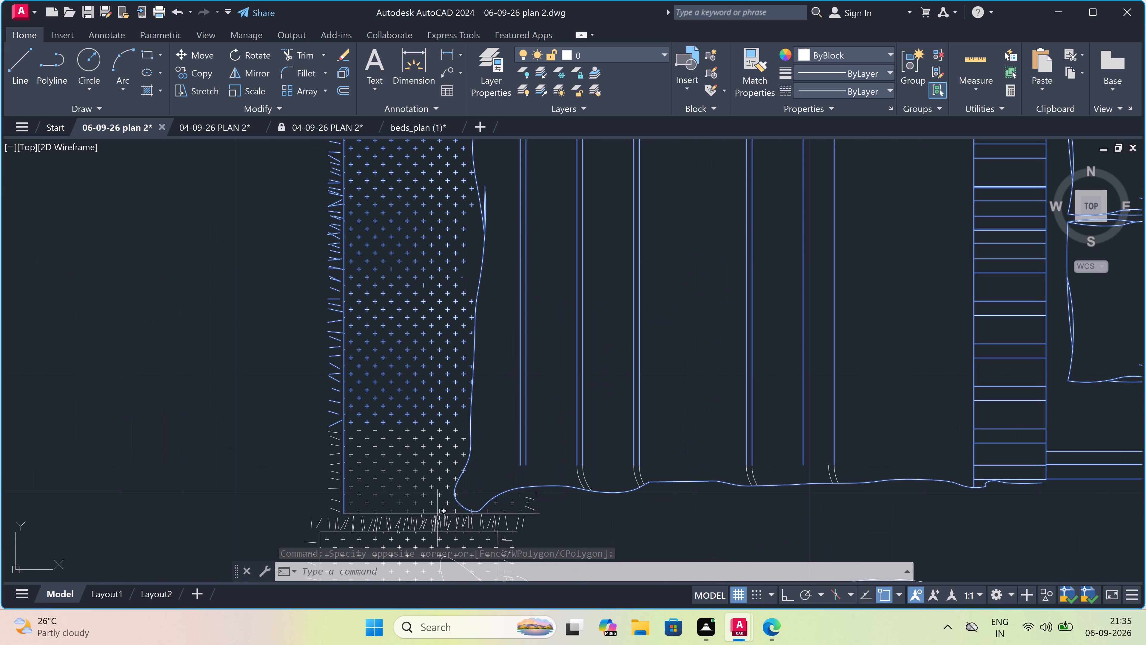
{"action": "left_click", "coordinate": [500, 388]}
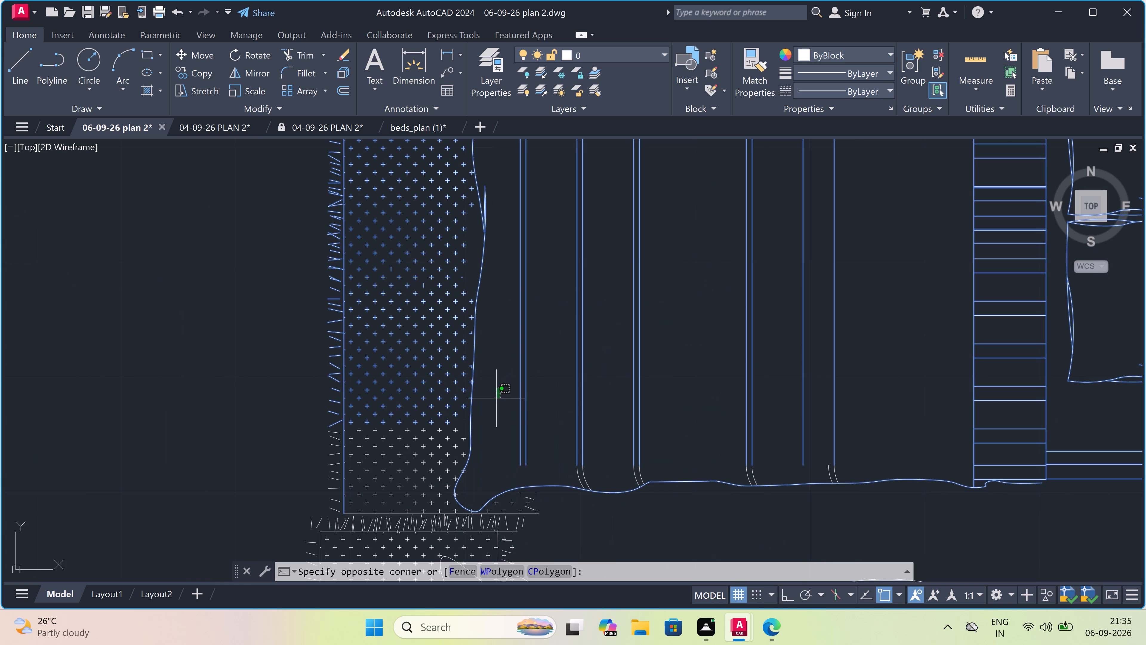
{"action": "double_click", "coordinate": [317, 518]}
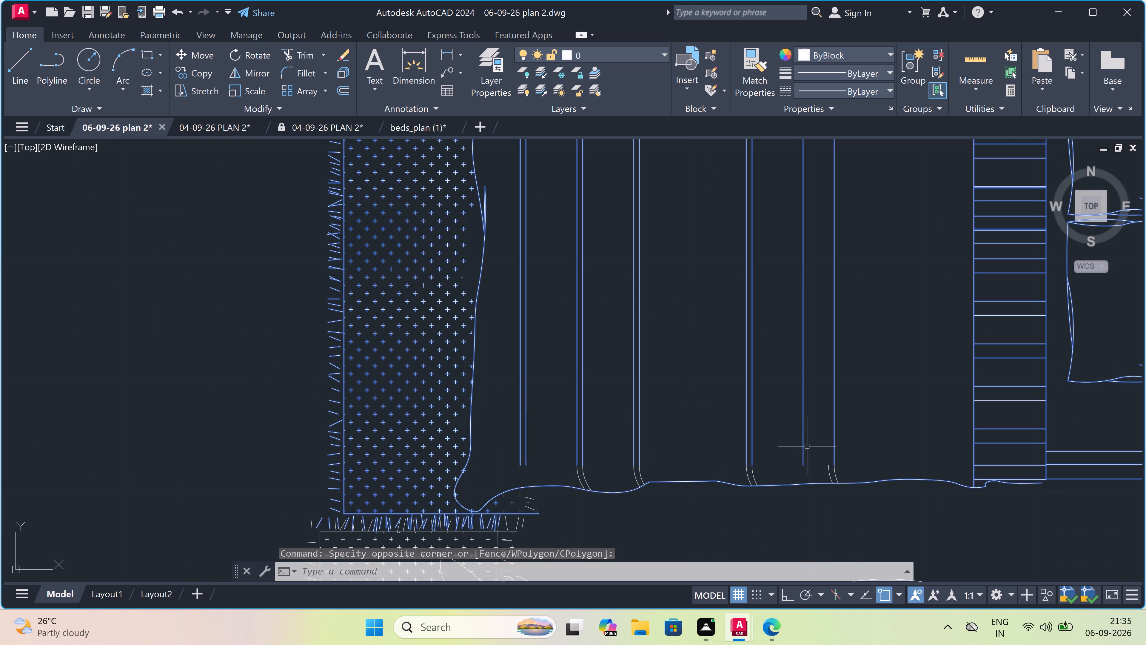
{"action": "left_click", "coordinate": [874, 399]}
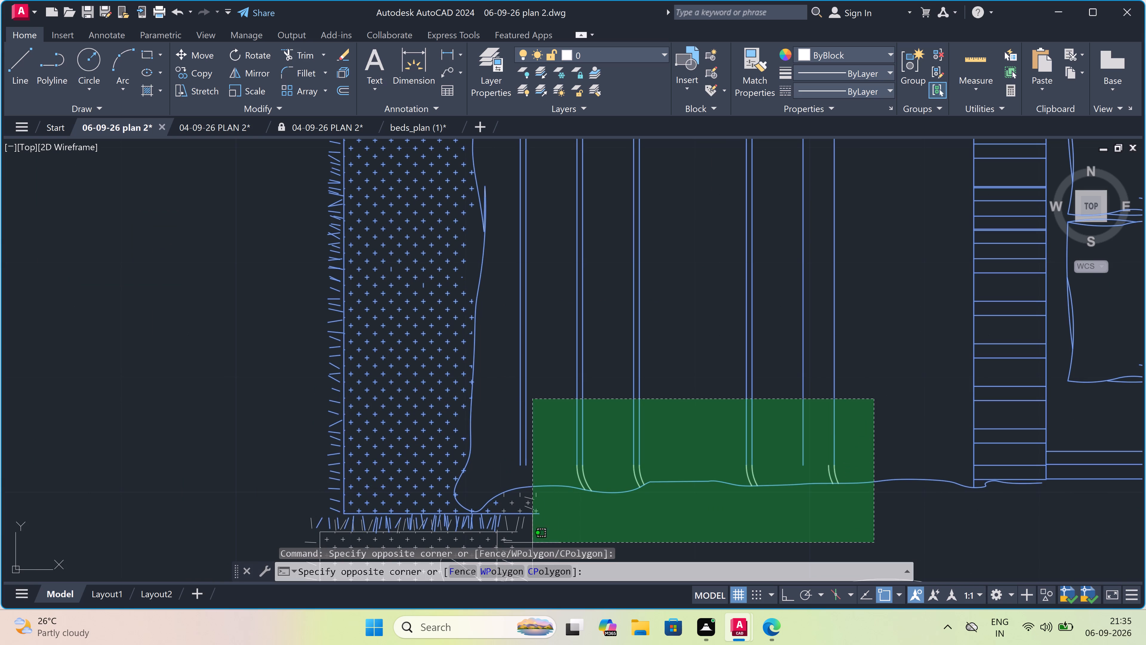
{"action": "left_click", "coordinate": [495, 498]}
{"action": "scroll", "coordinate": [497, 494], "scroll_direction": "down", "scroll_amount": 2}
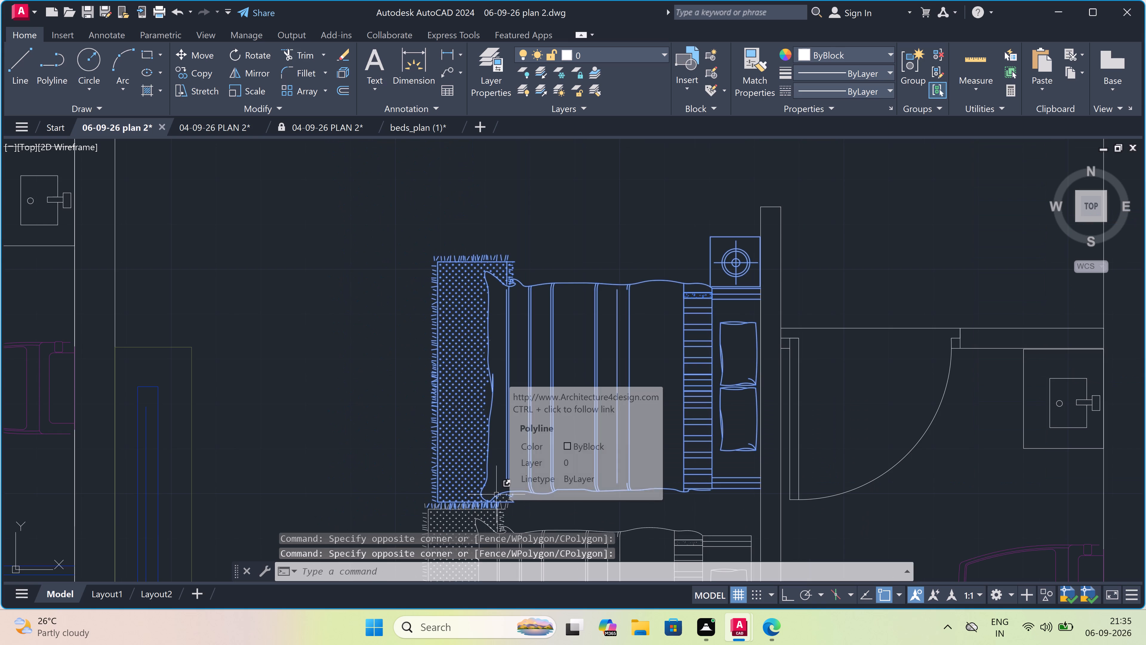
{"action": "left_click", "coordinate": [192, 56]}
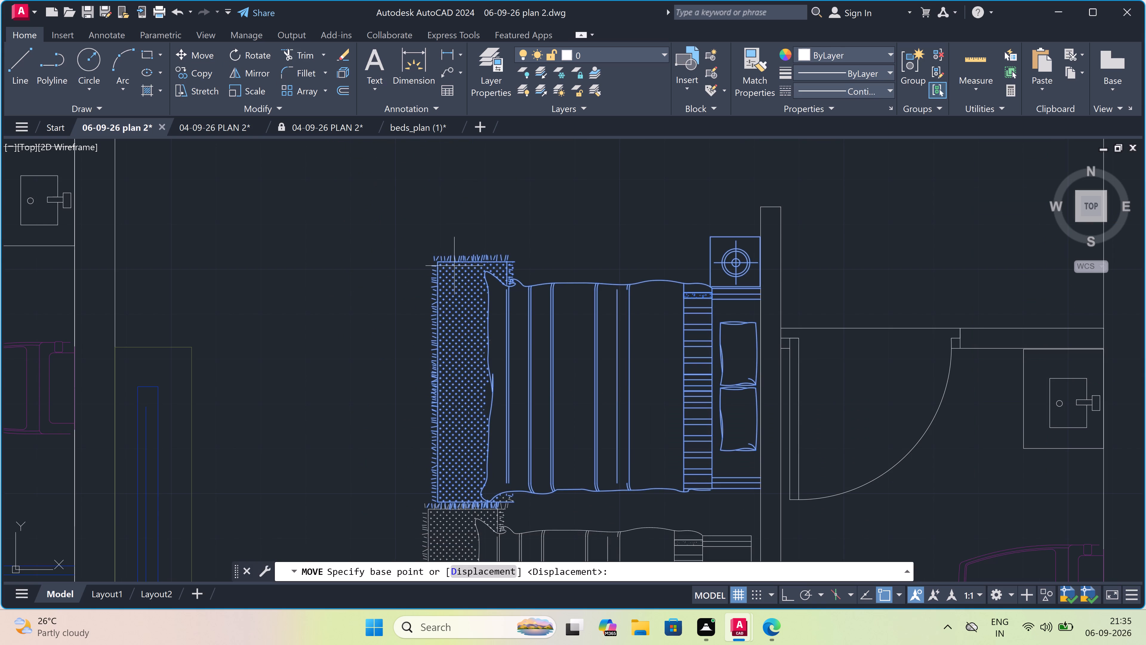
{"action": "left_click", "coordinate": [592, 364]}
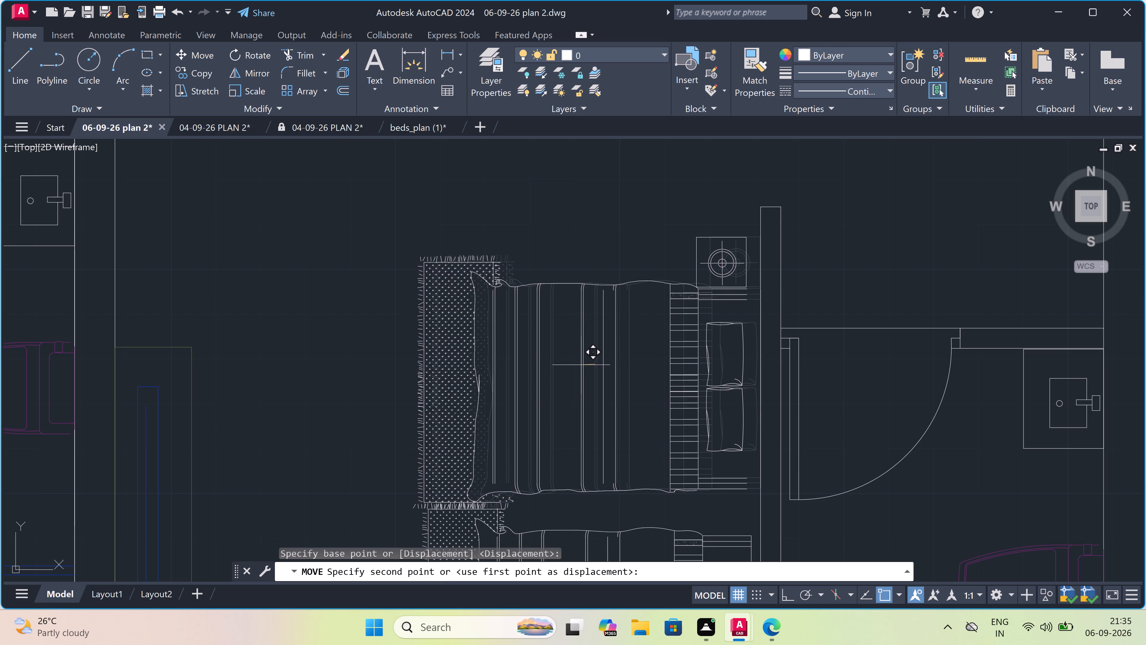
{"action": "left_click", "coordinate": [582, 365]}
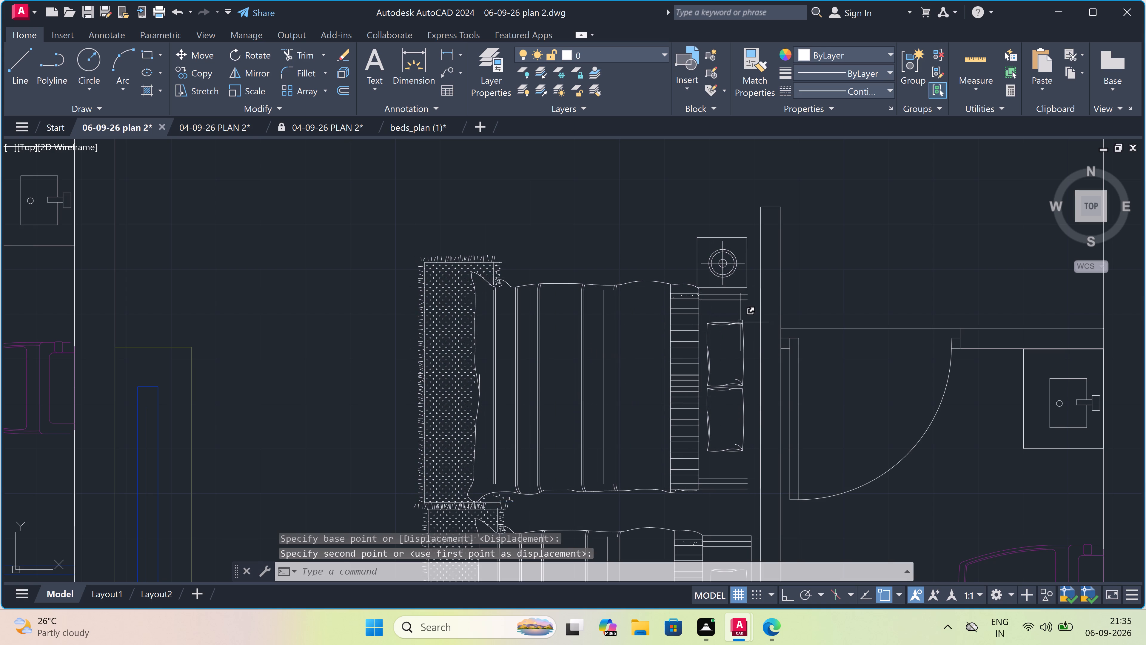
Draw a line closing the northern bed's east headboard edge, from its southeast corner up to the nightstand's southeast corner.
{"action": "scroll", "coordinate": [748, 322], "scroll_direction": "up", "scroll_amount": 1}
{"action": "scroll", "coordinate": [748, 322], "scroll_direction": "down", "scroll_amount": 2}
{"action": "scroll", "coordinate": [758, 387], "scroll_direction": "up", "scroll_amount": 1}
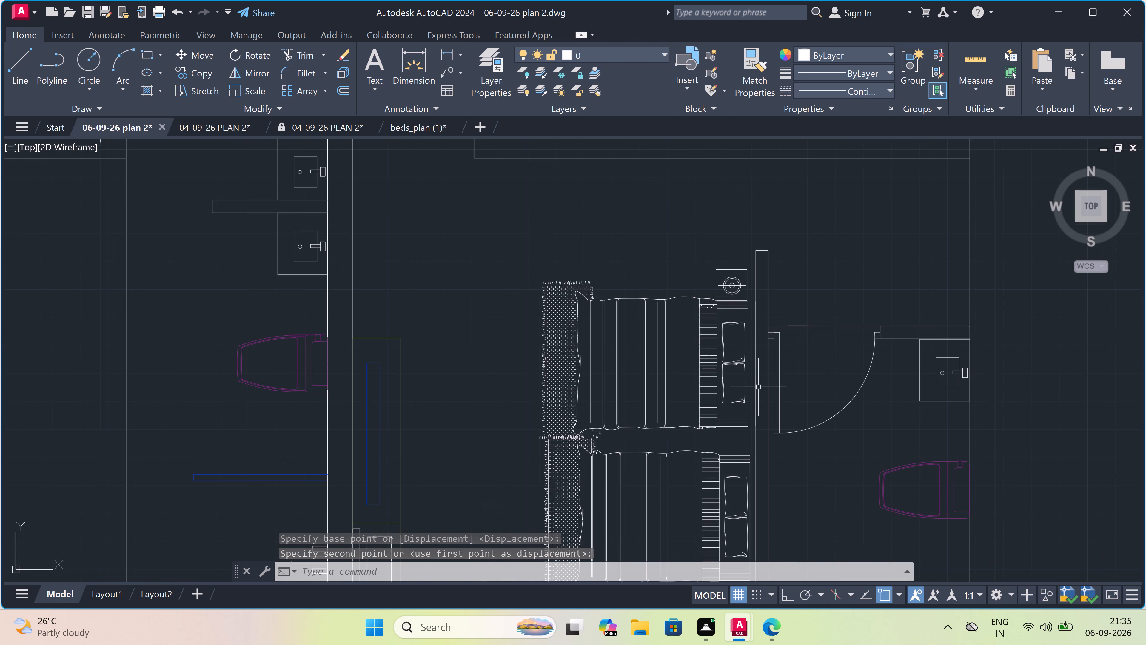
{"action": "scroll", "coordinate": [757, 387], "scroll_direction": "up", "scroll_amount": 1}
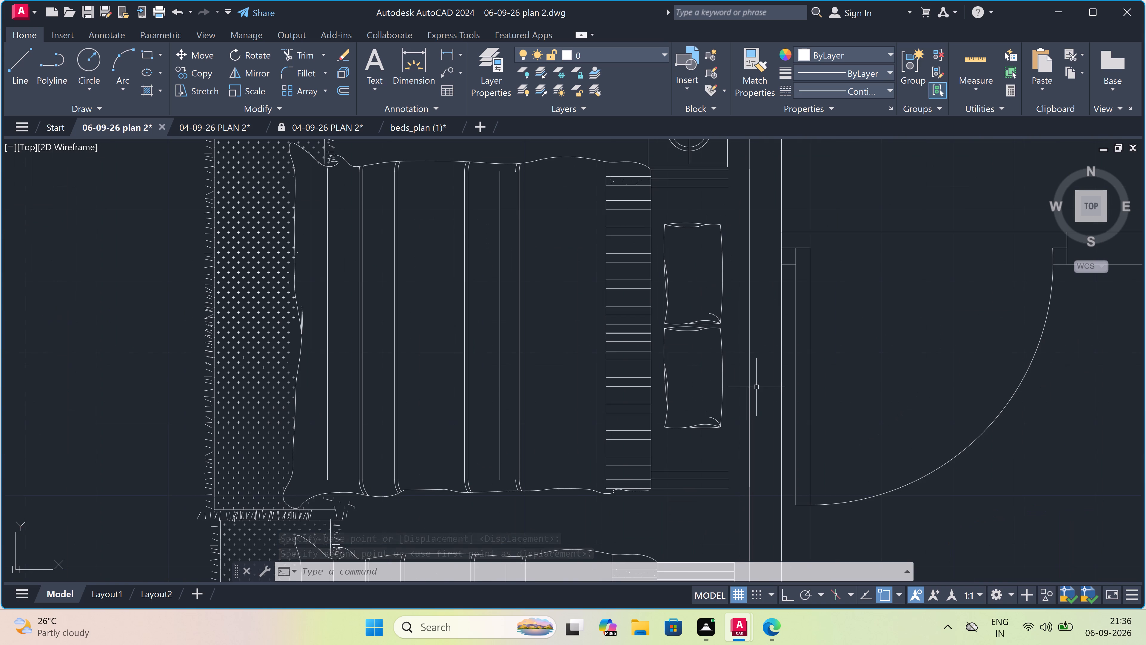
{"action": "scroll", "coordinate": [756, 387], "scroll_direction": "down", "scroll_amount": 1}
{"action": "type", "text": "l"}
{"action": "key", "text": "space"}
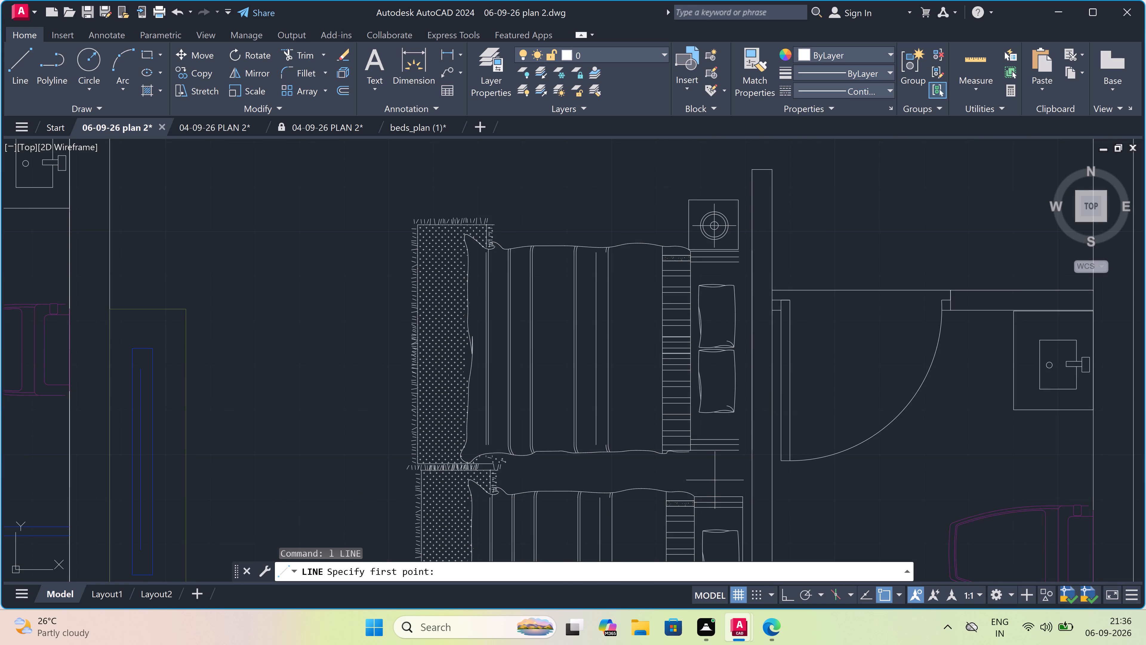
{"action": "left_click_drag", "start_coordinate": [738, 451], "coordinate": [736, 449]}
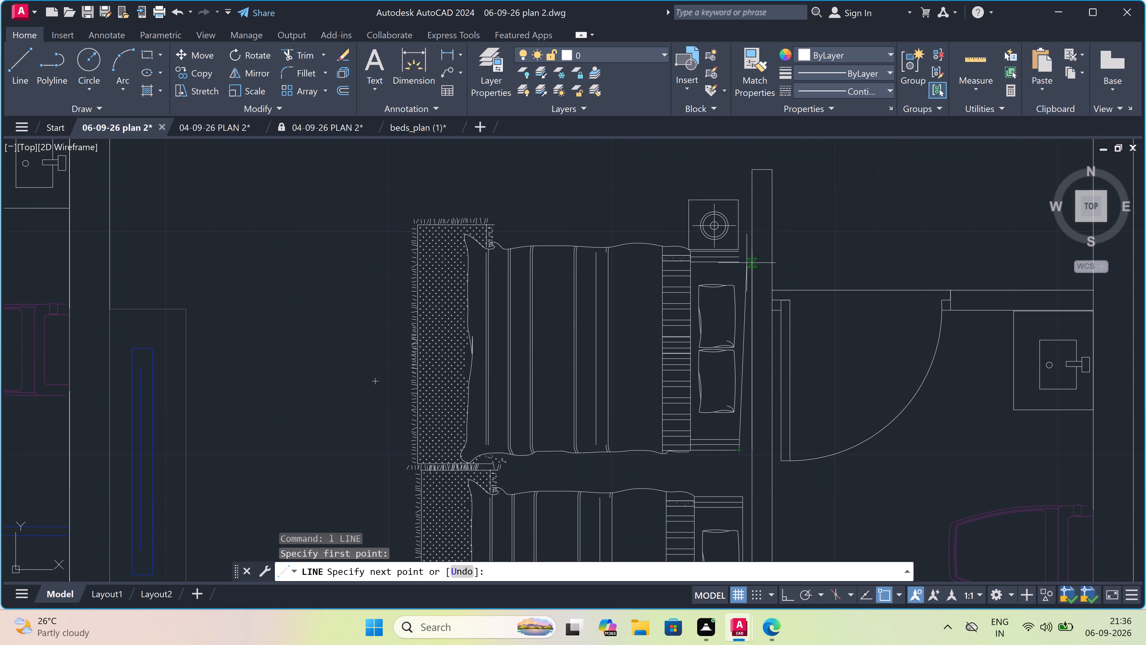
{"action": "left_click", "coordinate": [743, 246]}
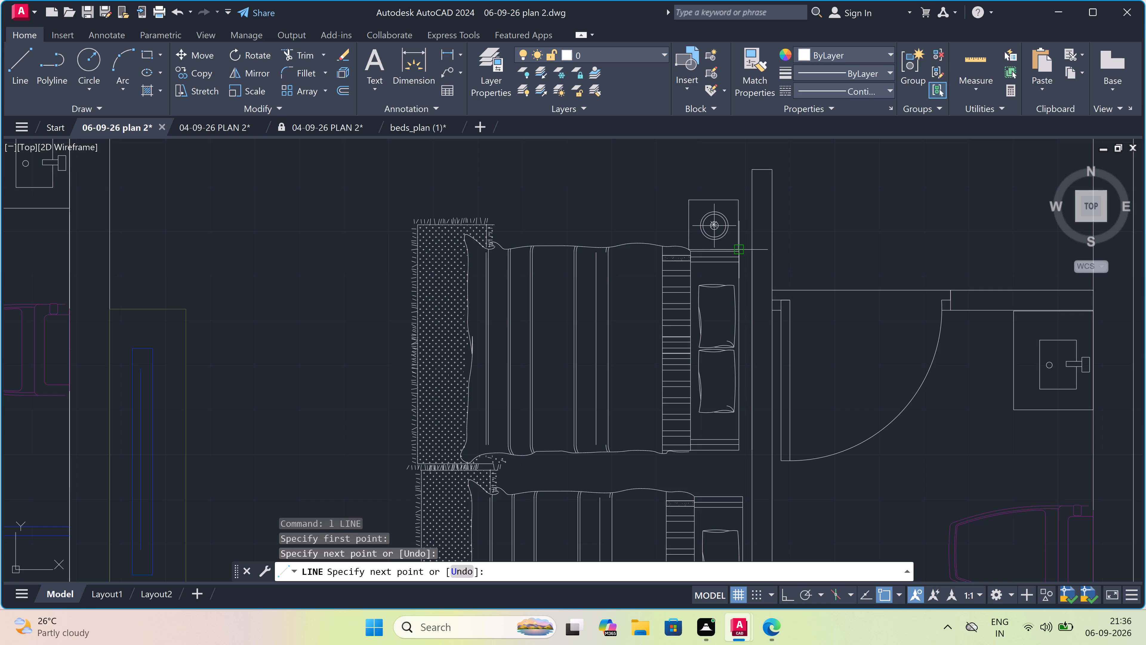
{"action": "key", "text": "Escape"}
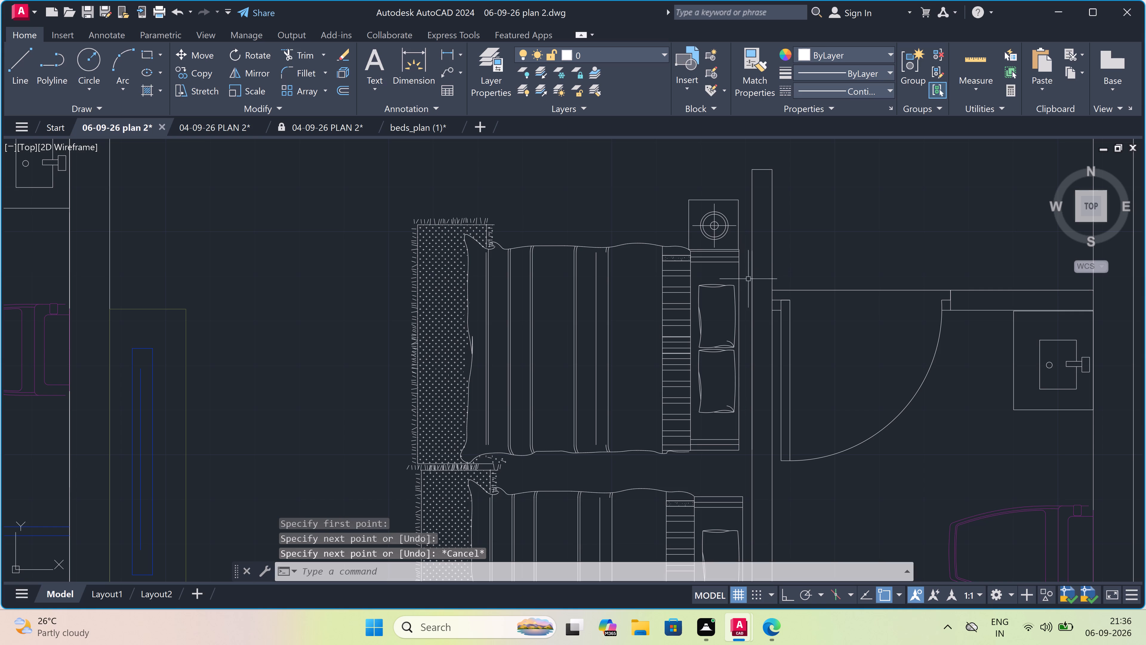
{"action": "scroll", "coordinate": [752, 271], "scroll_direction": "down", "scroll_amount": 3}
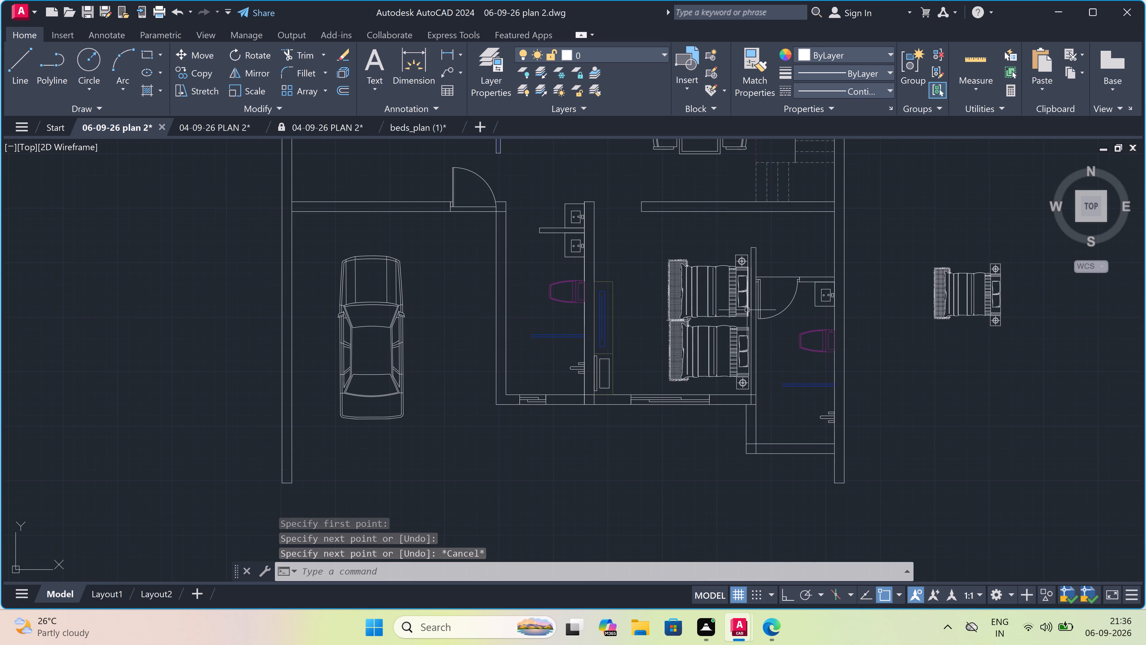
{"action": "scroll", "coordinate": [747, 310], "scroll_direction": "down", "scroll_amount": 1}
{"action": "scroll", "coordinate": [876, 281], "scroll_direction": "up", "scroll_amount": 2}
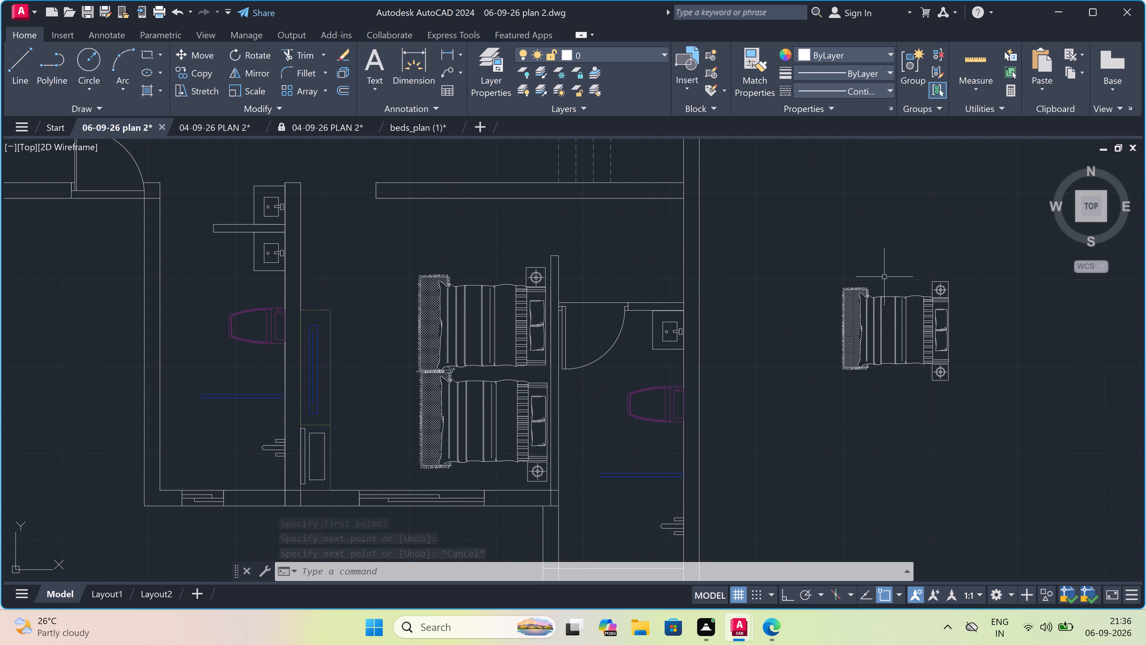
Delete the spare striped bed with its two nightstands lying outside the plan, east of the building.
{"action": "left_click", "coordinate": [987, 276]}
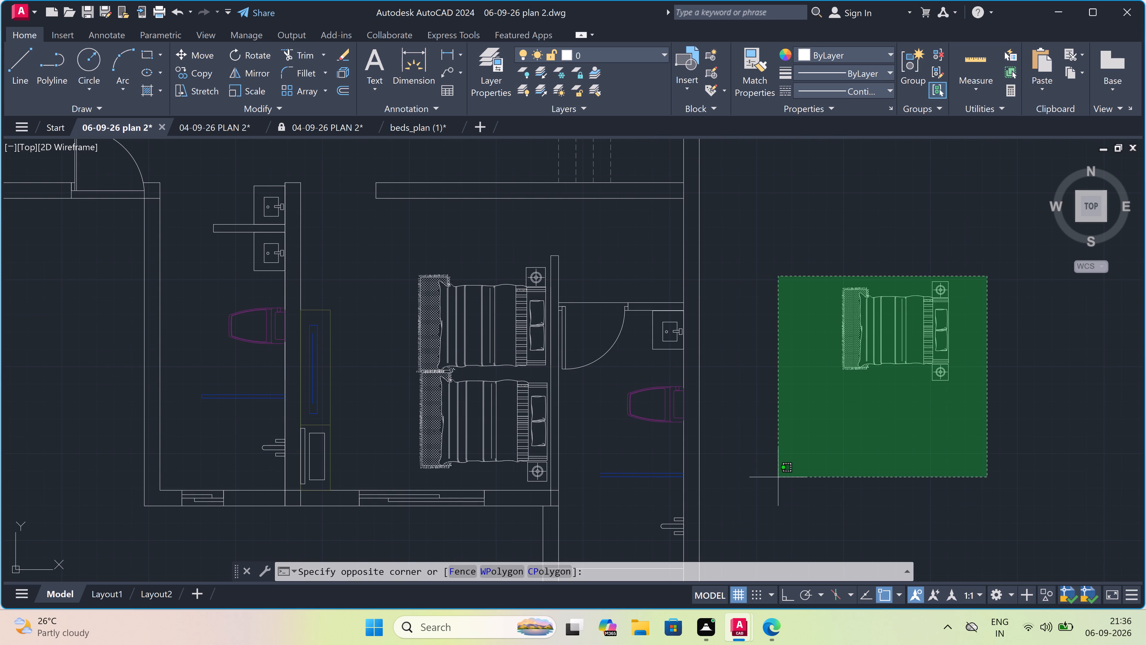
{"action": "left_click", "coordinate": [795, 460]}
{"action": "key", "text": "Delete"}
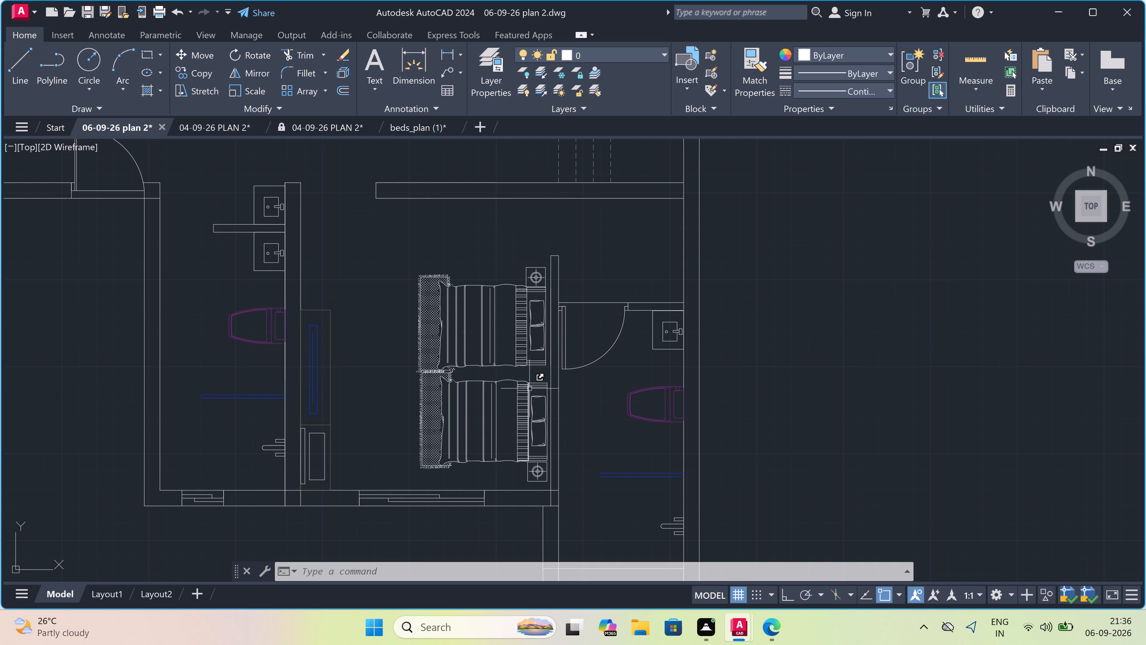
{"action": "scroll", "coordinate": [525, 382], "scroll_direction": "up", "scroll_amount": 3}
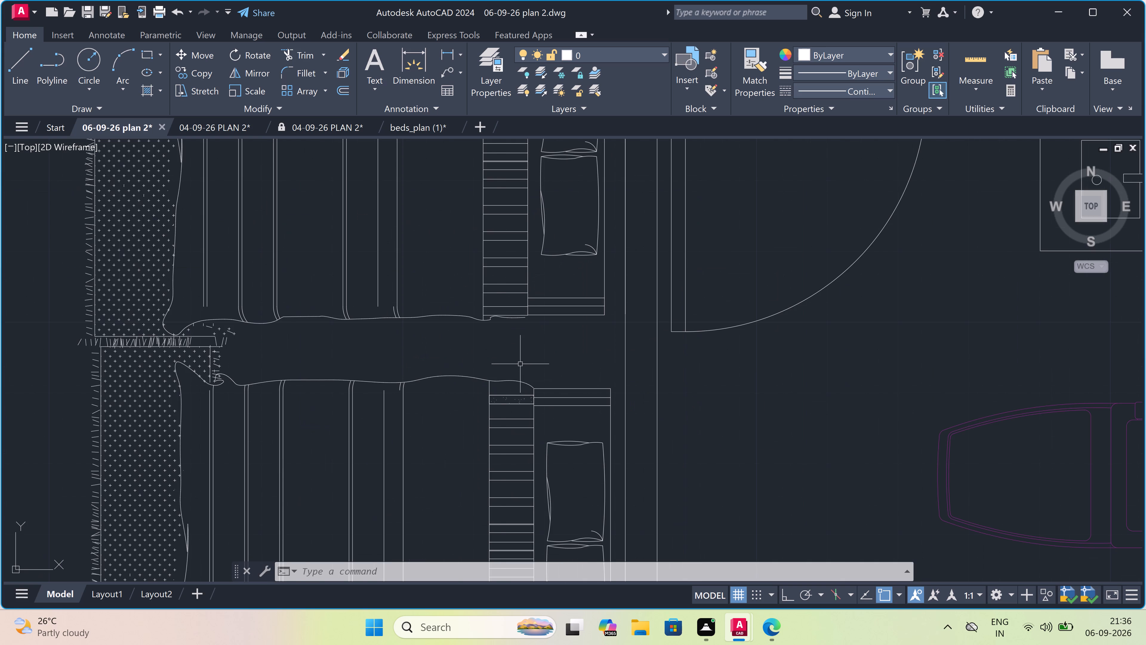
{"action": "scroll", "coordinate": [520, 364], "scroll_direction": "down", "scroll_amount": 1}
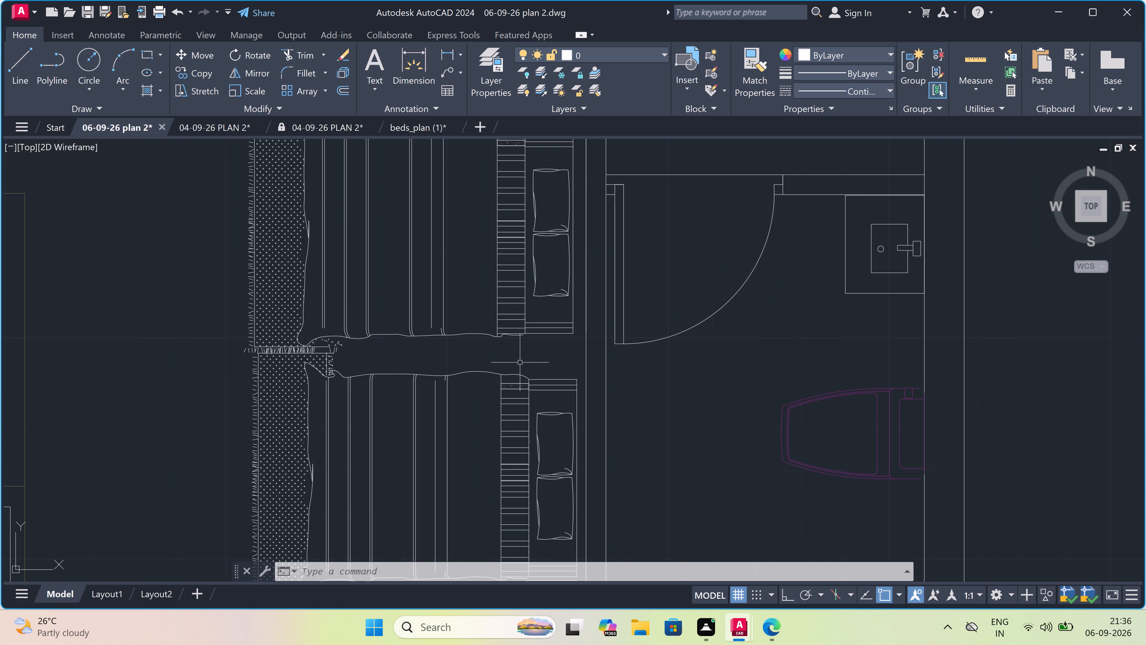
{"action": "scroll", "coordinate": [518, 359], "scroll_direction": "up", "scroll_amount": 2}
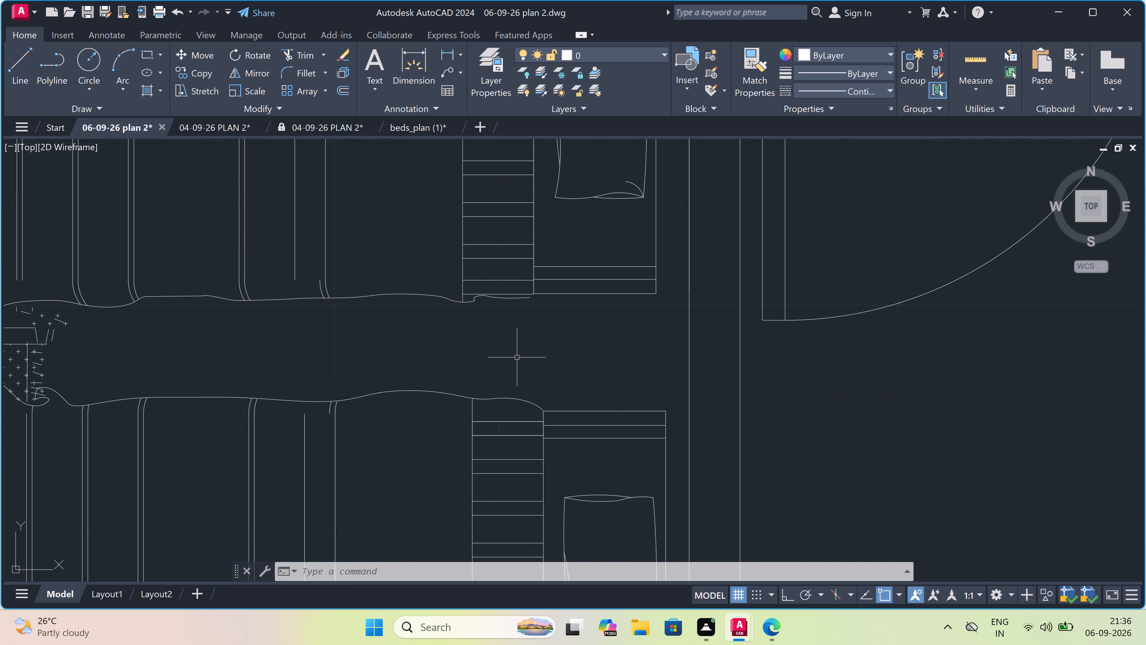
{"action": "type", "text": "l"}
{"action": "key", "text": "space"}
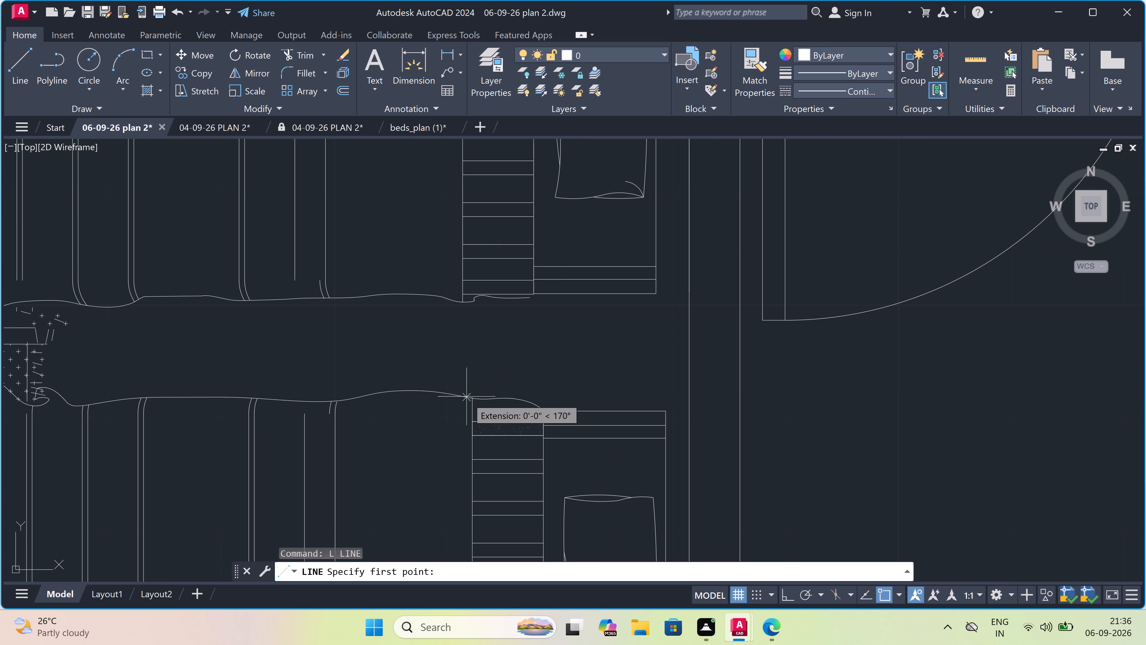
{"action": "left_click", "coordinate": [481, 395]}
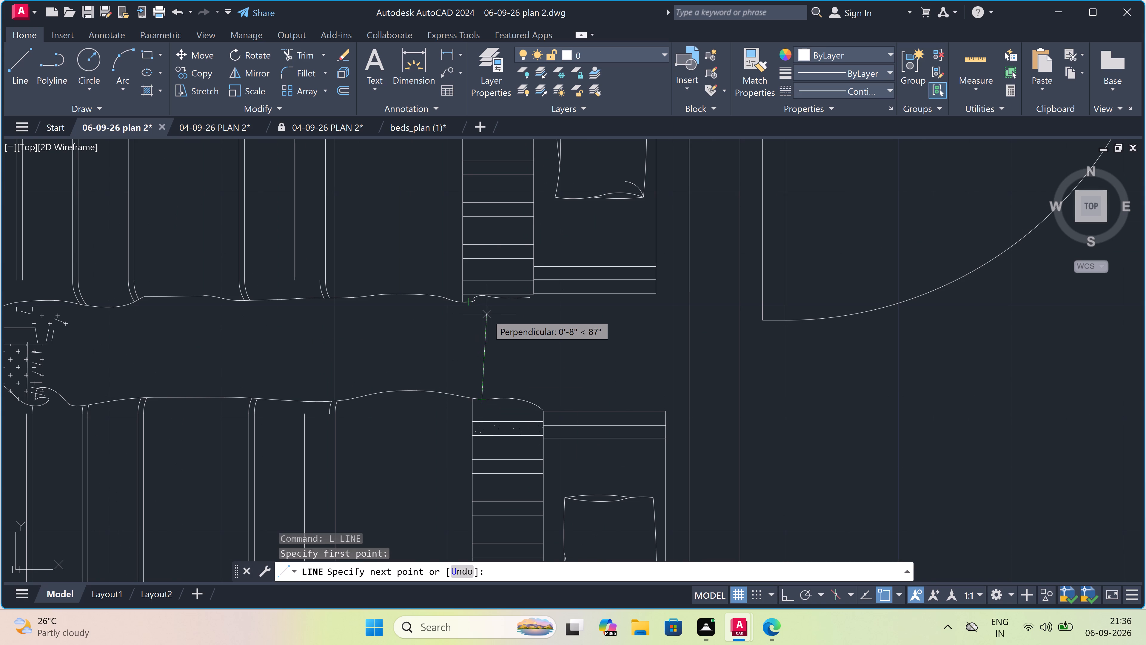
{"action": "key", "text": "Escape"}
Draw two vertical lines across the gap between the twin beds, continuing the southern bed's striped band edges north to the northern bed.
{"action": "type", "text": "l"}
{"action": "key", "text": "space"}
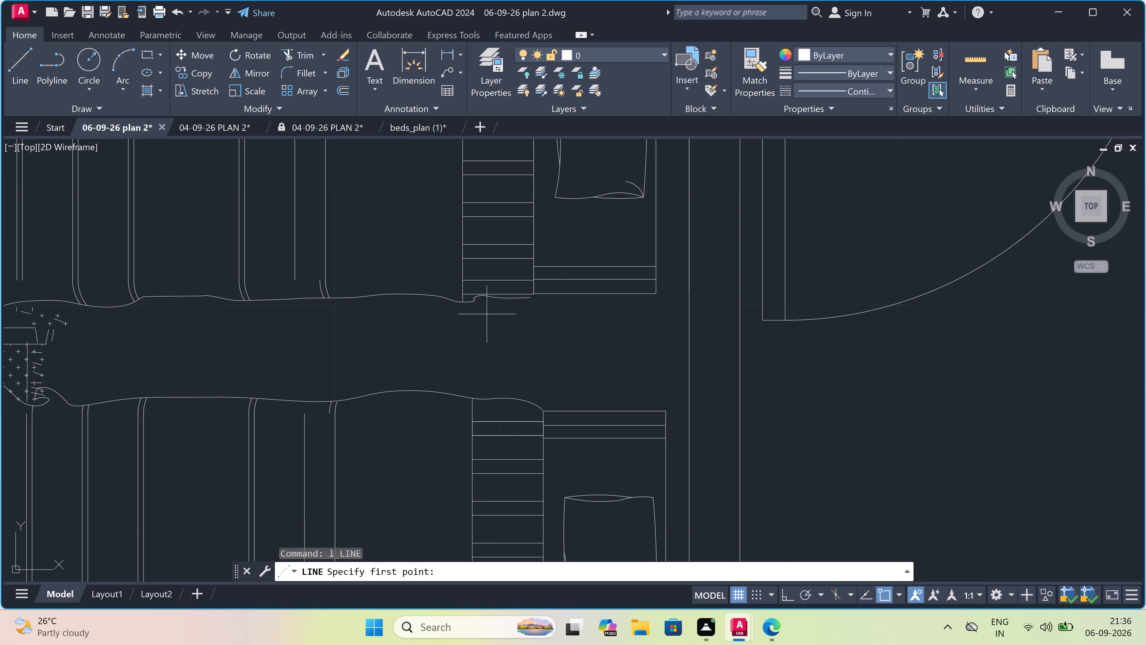
{"action": "left_click", "coordinate": [469, 400]}
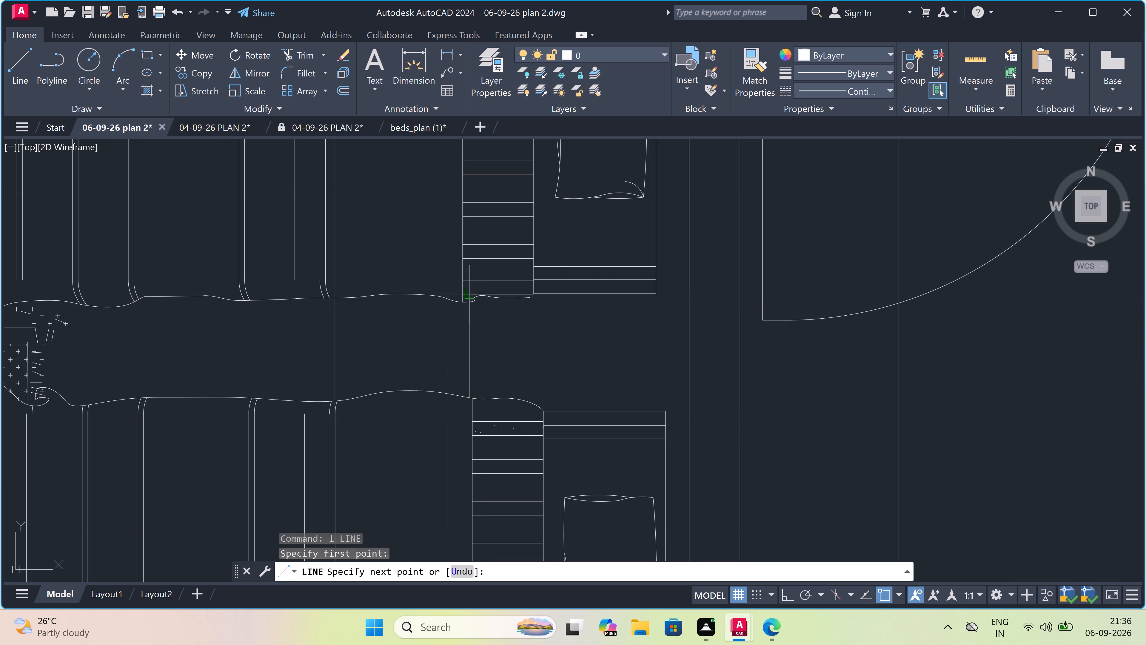
{"action": "left_click", "coordinate": [469, 302]}
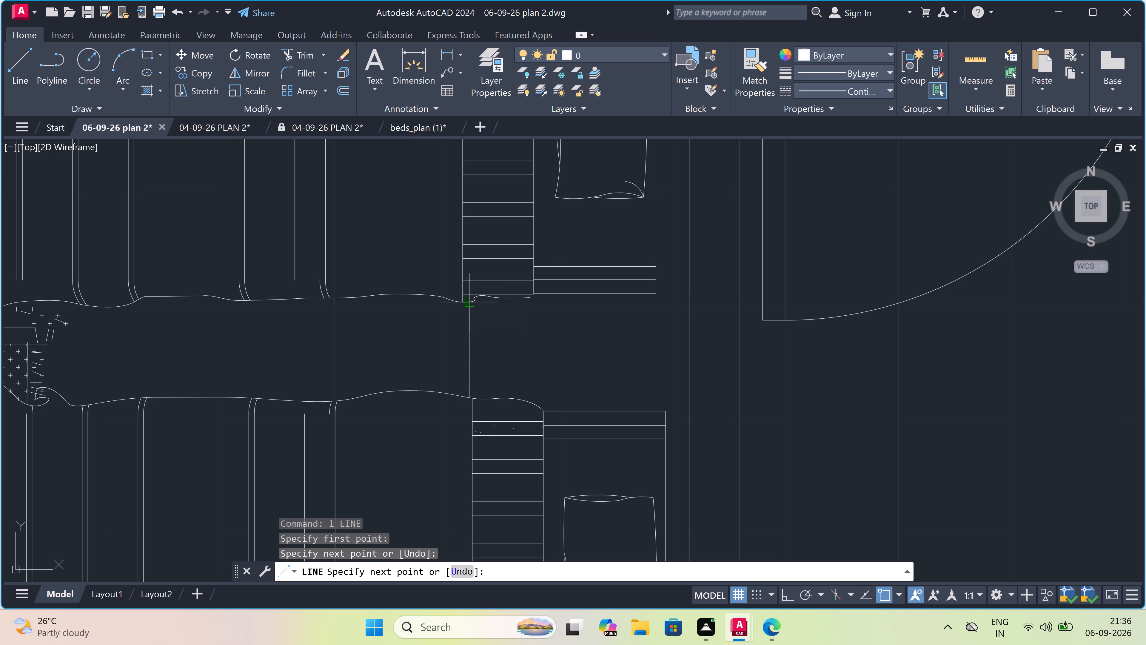
{"action": "key", "text": "Escape"}
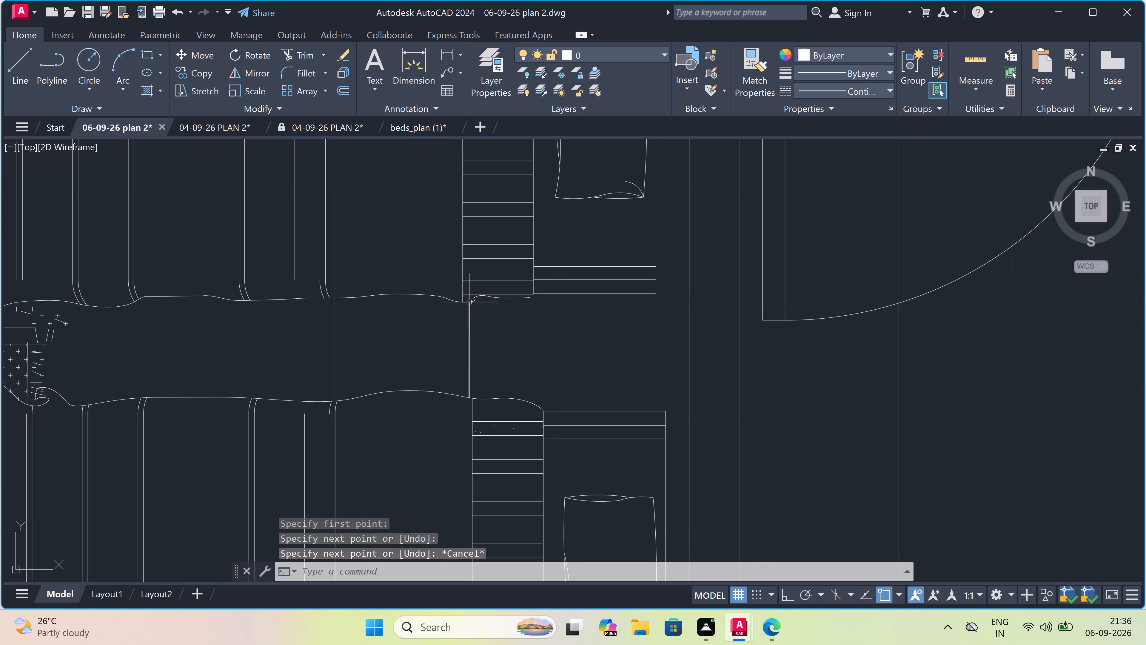
{"action": "type", "text": "l"}
{"action": "key", "text": "space"}
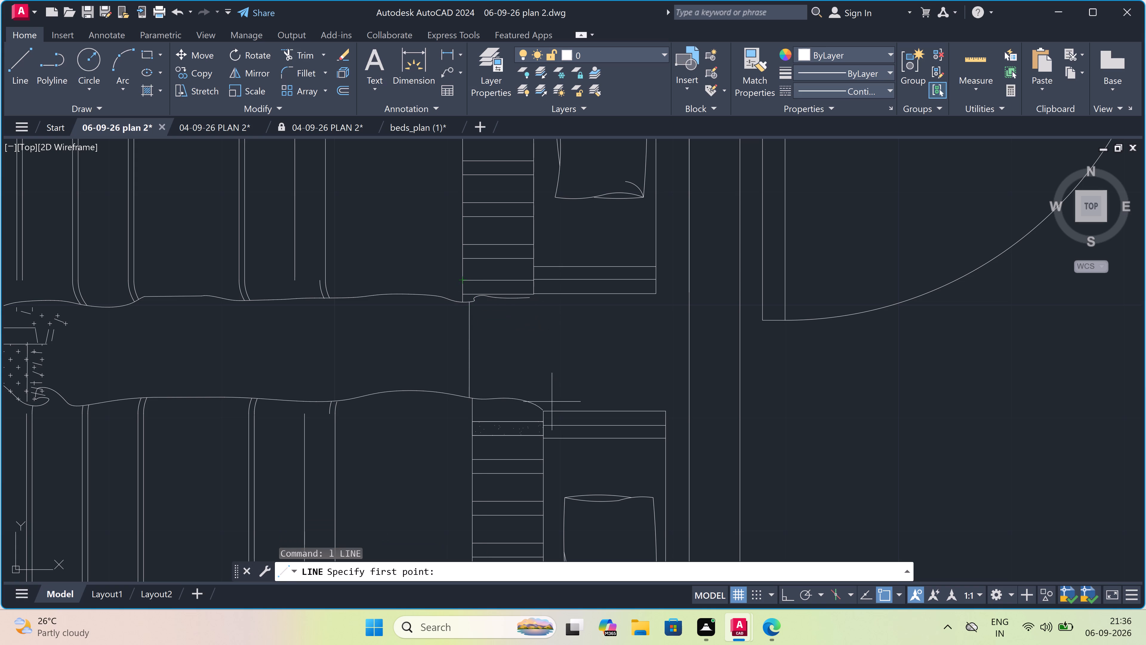
{"action": "left_click", "coordinate": [545, 415]}
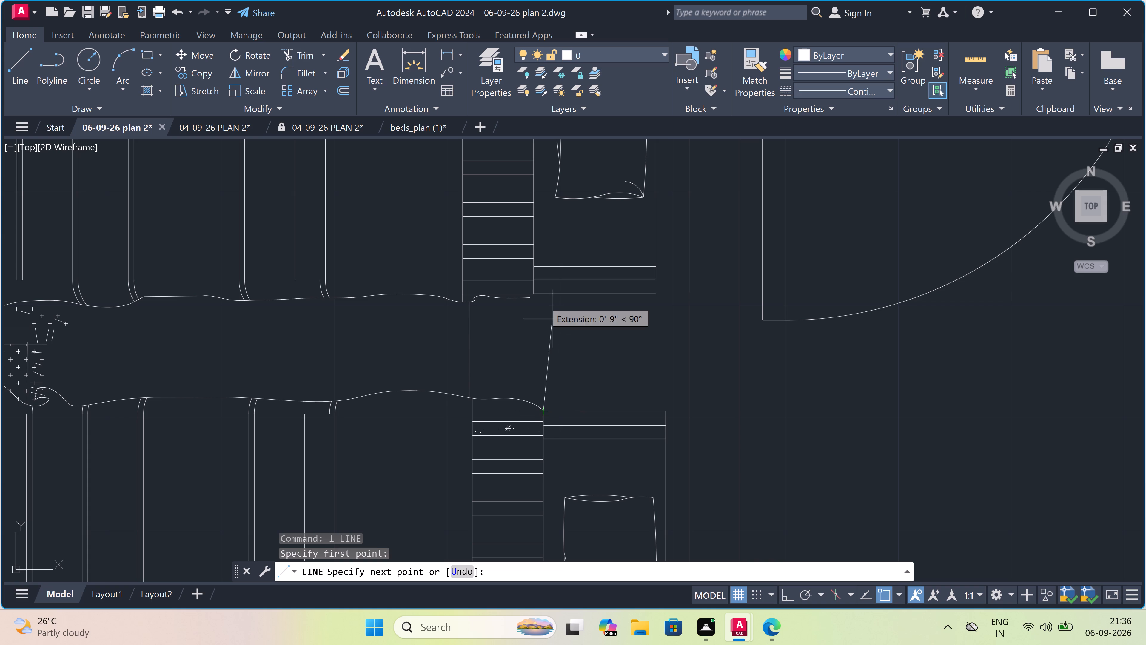
{"action": "left_click", "coordinate": [546, 294]}
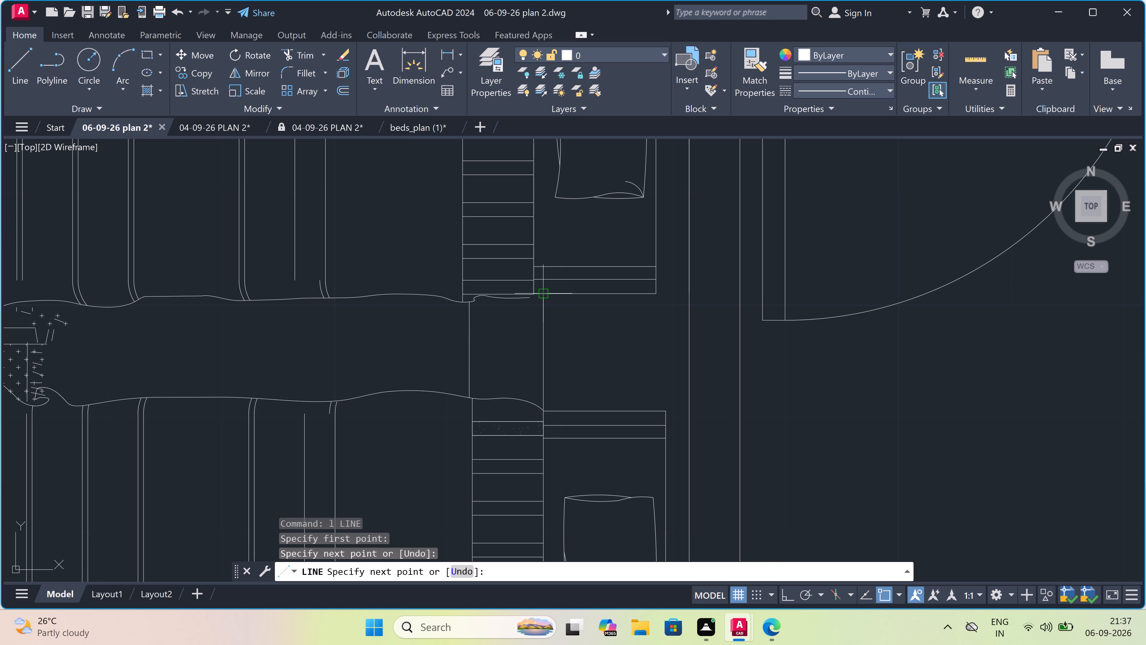
{"action": "key", "text": "Escape"}
With Ortho on, draw a horizontal line between the two new vertical lines, just south of the northern bed's edge.
{"action": "type", "text": "l"}
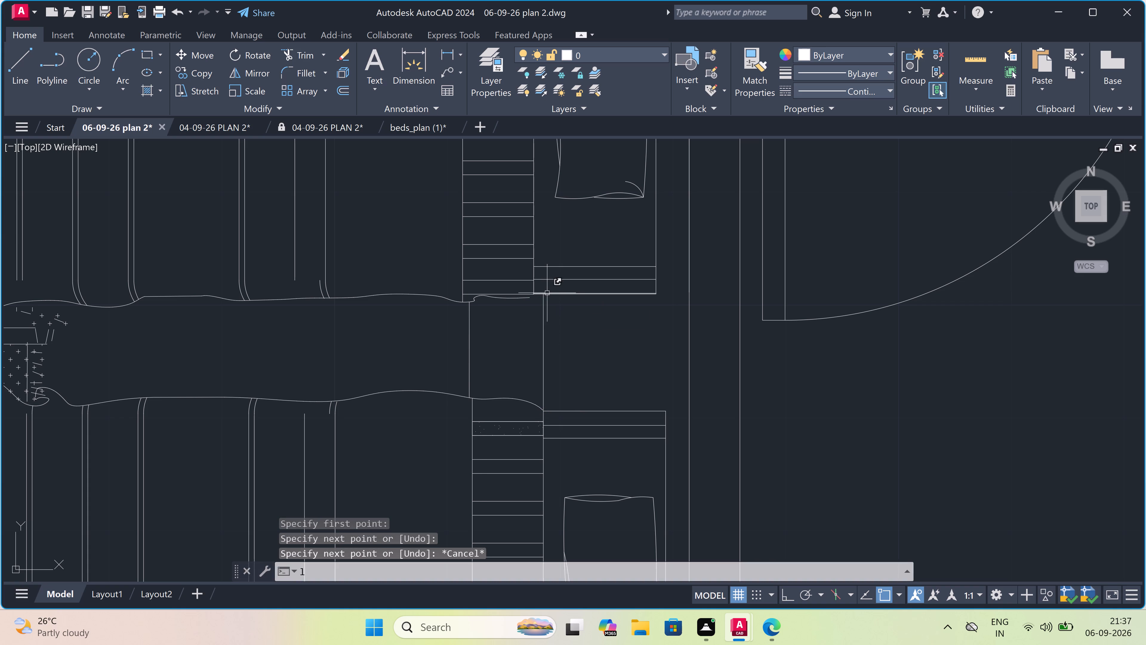
{"action": "key", "text": "space"}
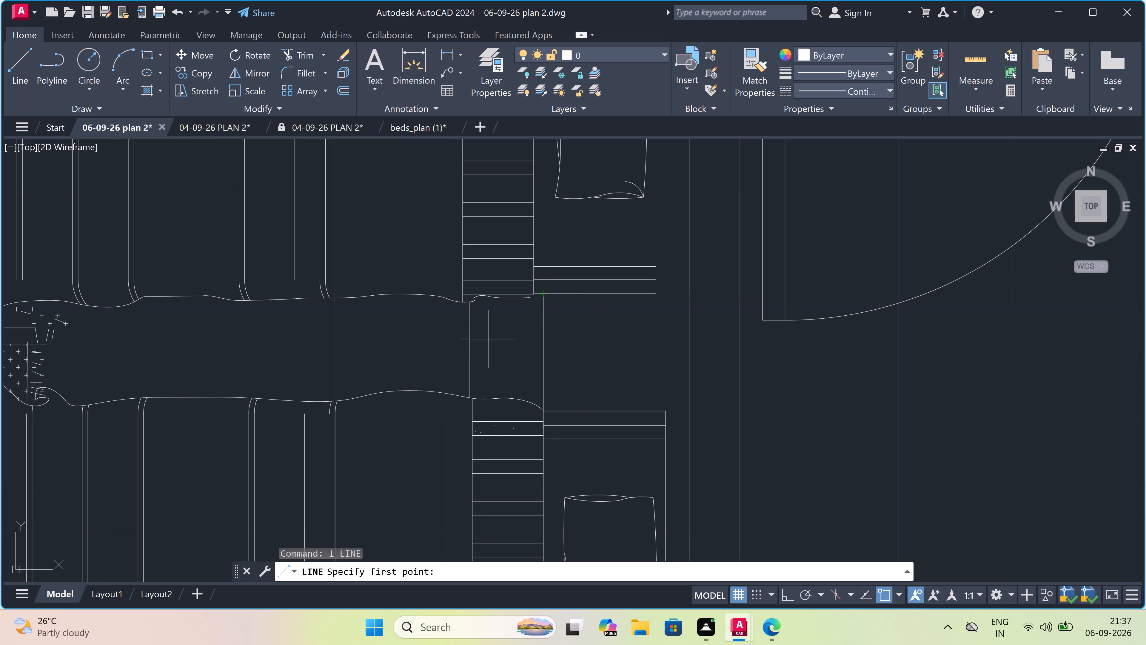
{"action": "left_click", "coordinate": [470, 312]}
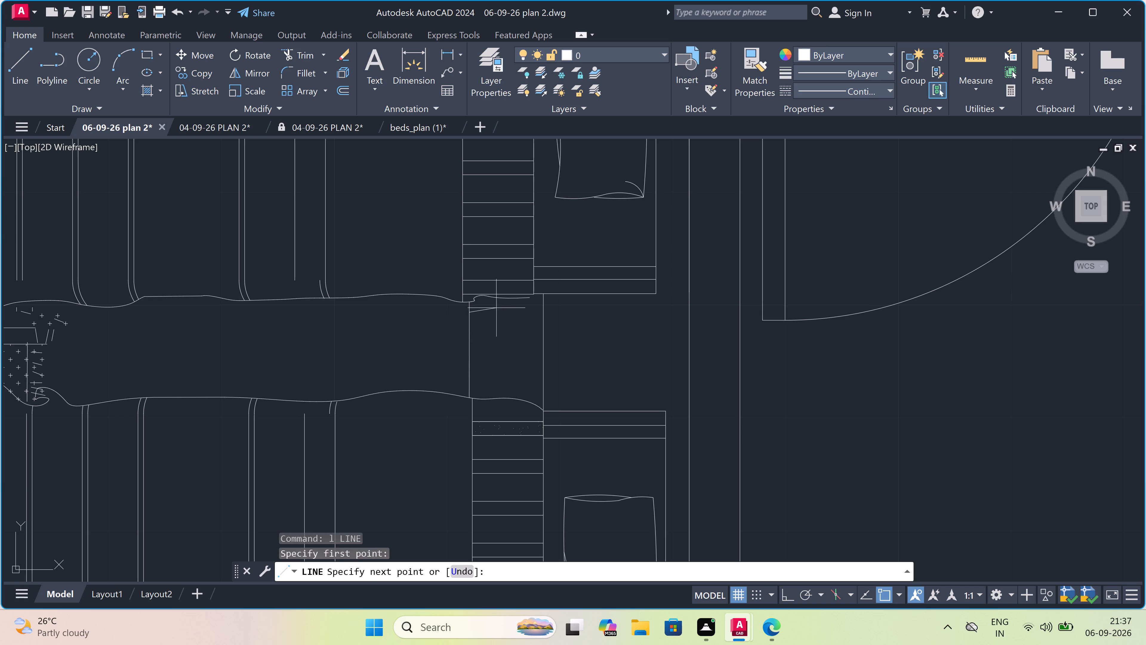
{"action": "key", "text": "F8"}
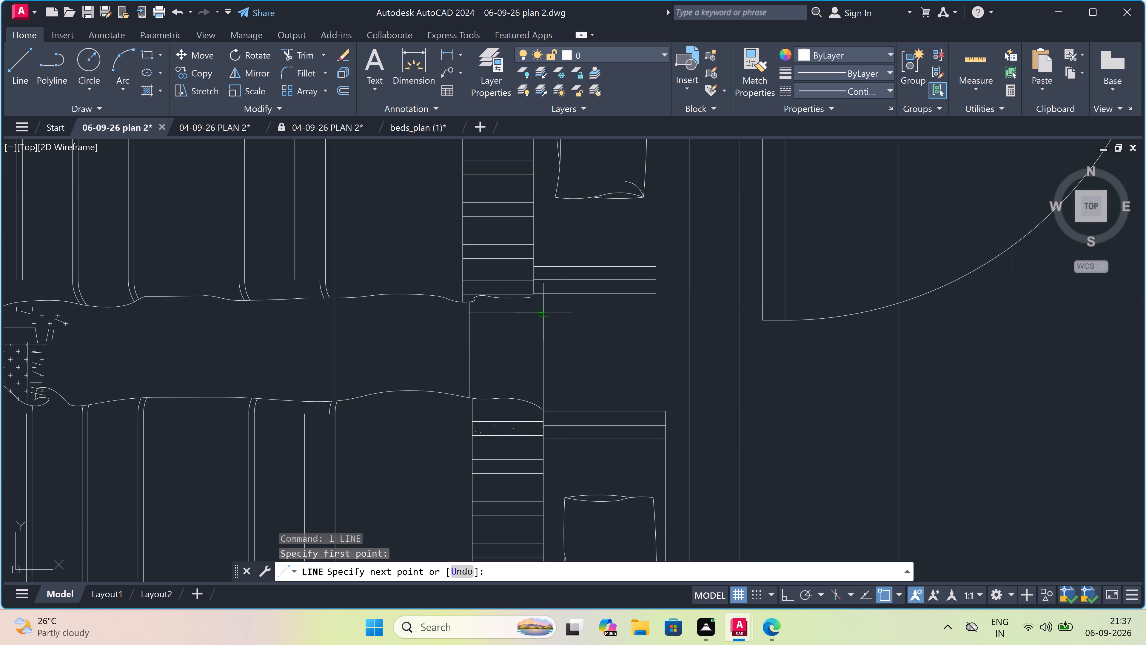
{"action": "left_click", "coordinate": [542, 312]}
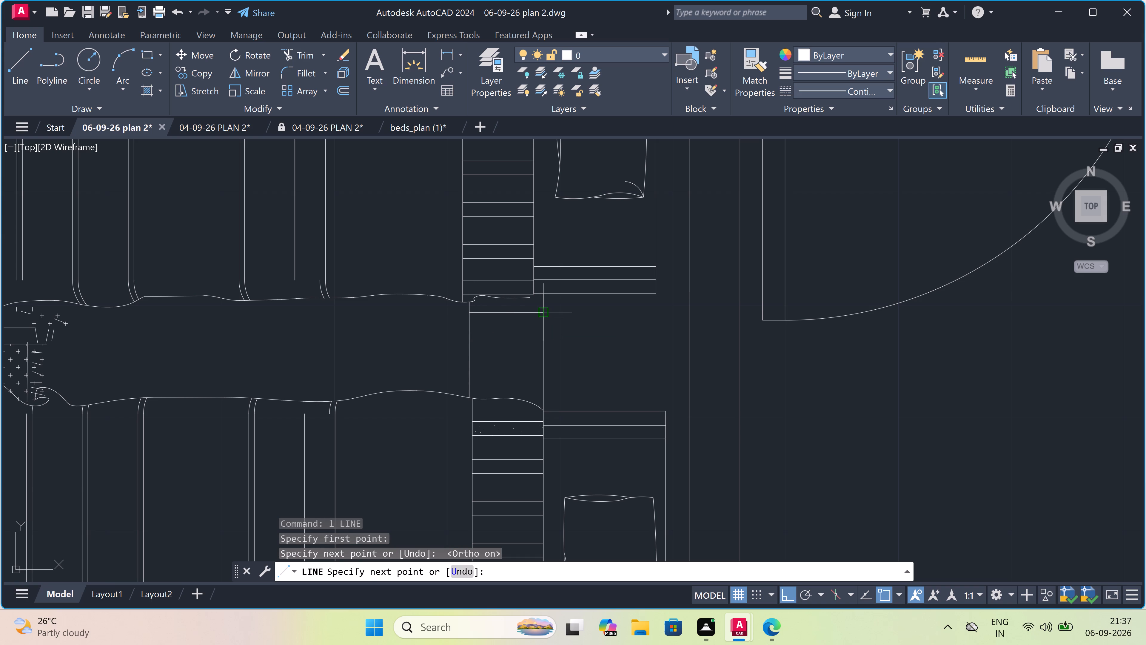
{"action": "key", "text": "Escape"}
Offset the new horizontal line 5" south within the band across the gap between the beds.
{"action": "type", "text": "o"}
{"action": "key", "text": "space"}
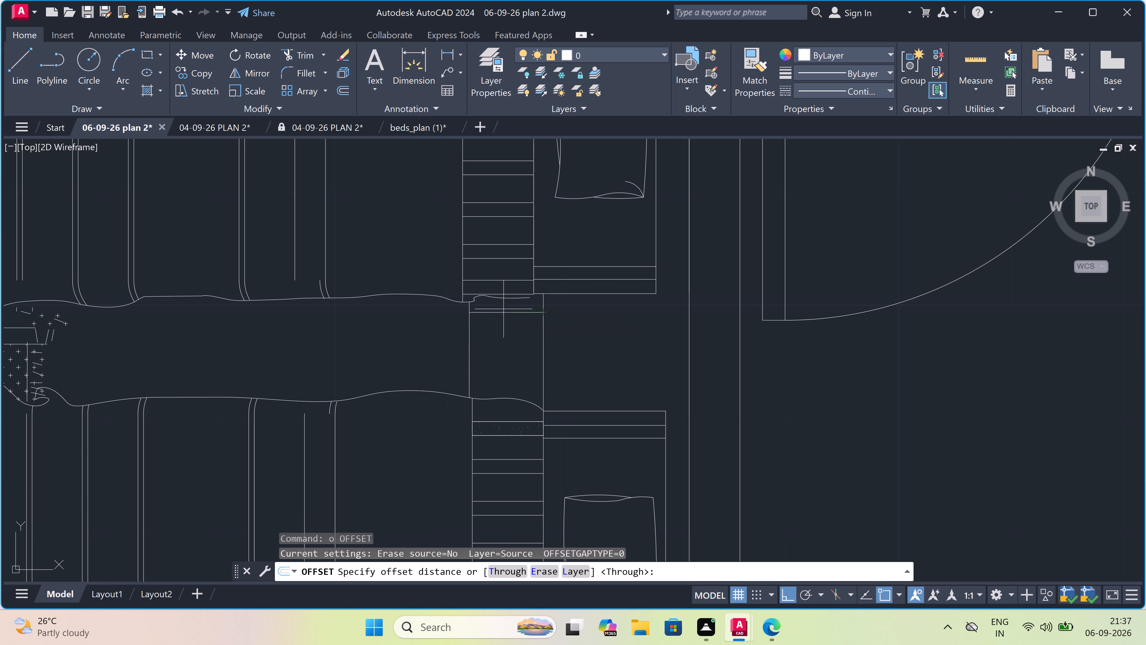
{"action": "left_click_drag", "start_coordinate": [508, 315], "coordinate": [512, 382]}
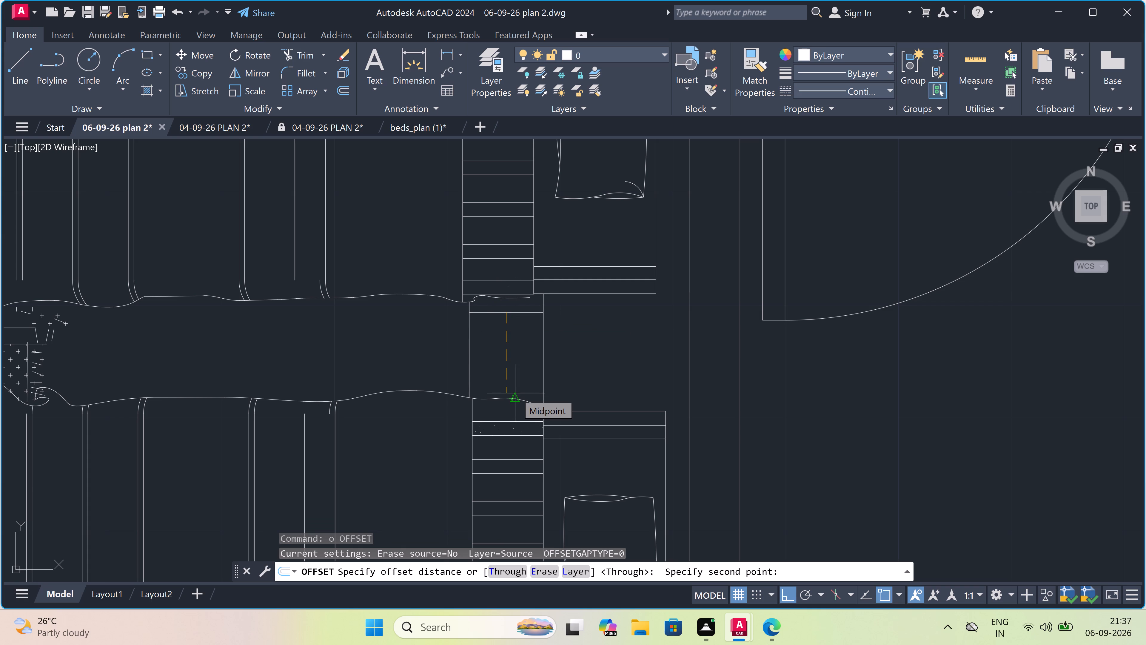
{"action": "key", "text": "5"}
{"action": "type", "text": "\""}
{"action": "key", "text": "space"}
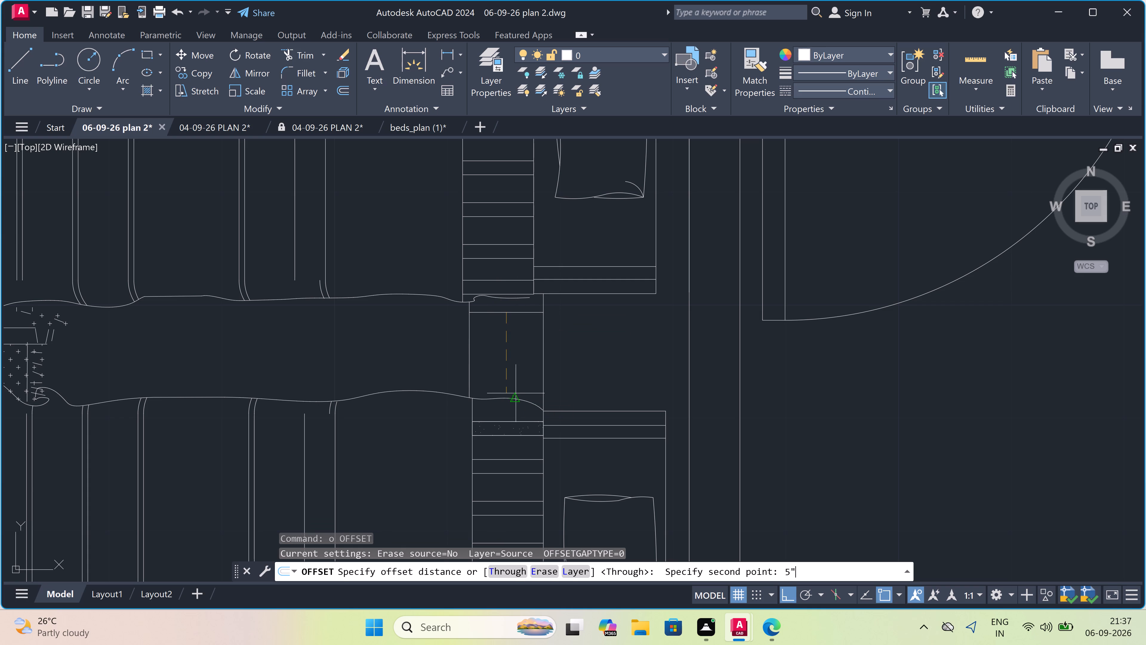
{"action": "left_click", "coordinate": [505, 313]}
{"action": "left_click", "coordinate": [504, 325]}
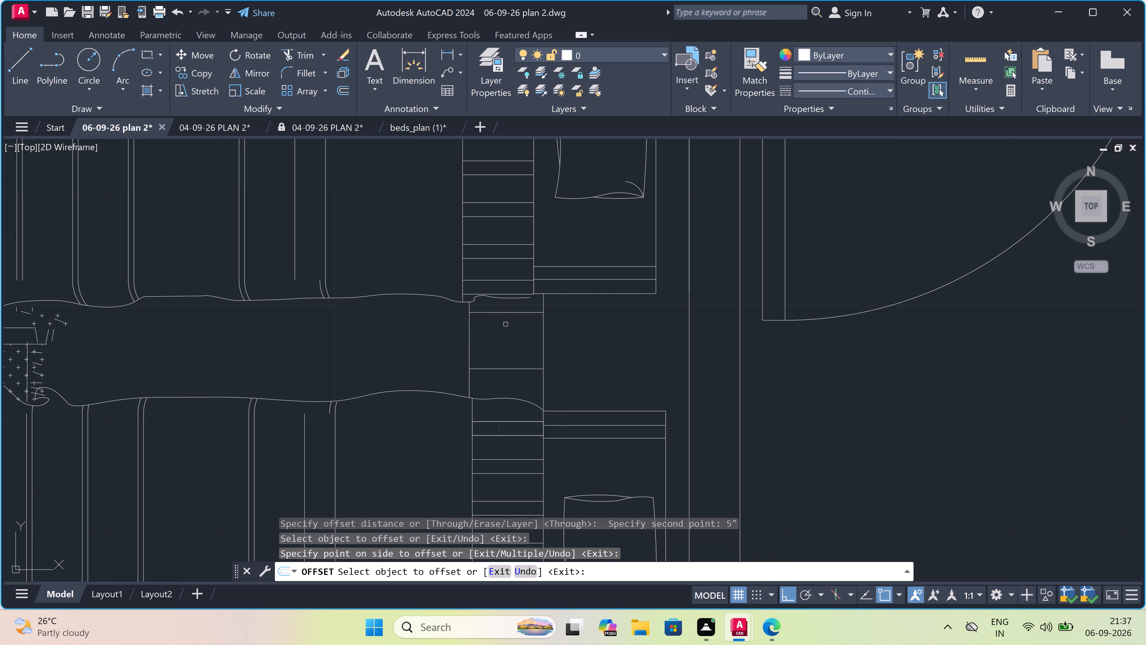
{"action": "key", "text": "Escape"}
Draw two more horizontal lines across the band in the gap, spaced between the first stripe and its offset copy.
{"action": "type", "text": "l"}
{"action": "key", "text": "space"}
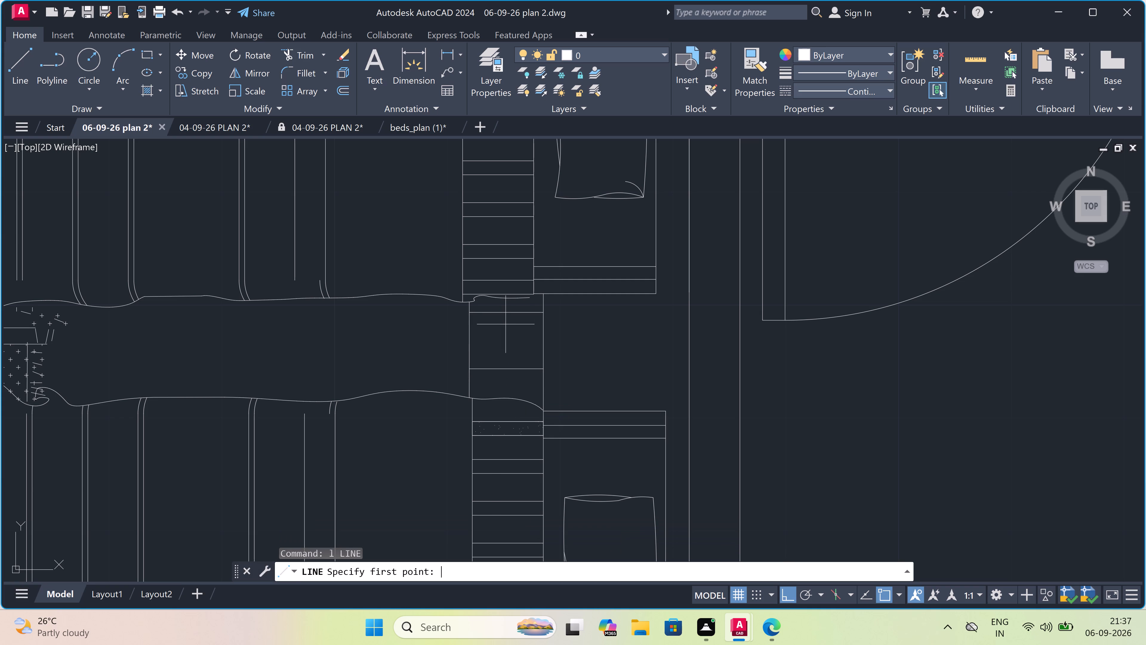
{"action": "scroll", "coordinate": [510, 319], "scroll_direction": "up", "scroll_amount": 1}
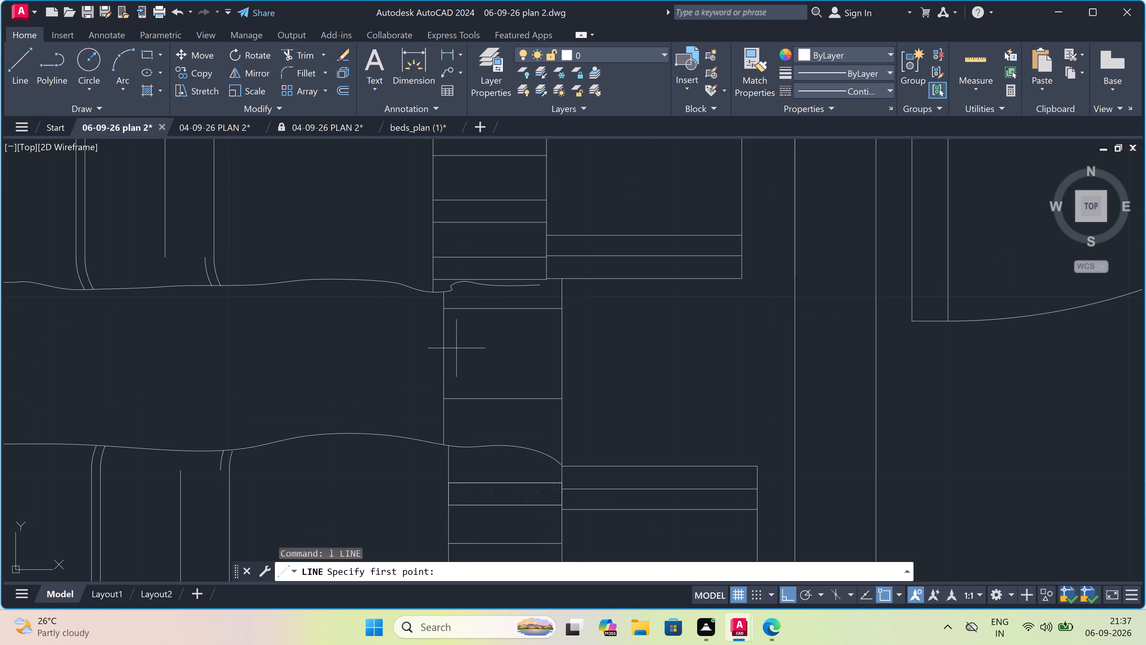
{"action": "left_click", "coordinate": [445, 333]}
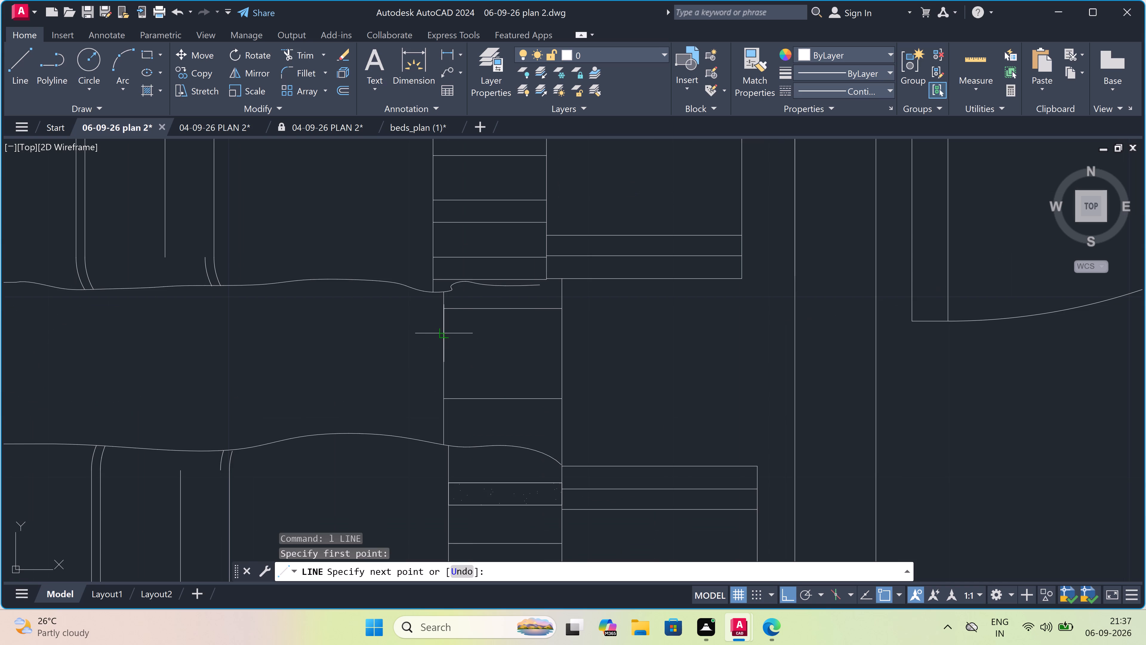
{"action": "left_click", "coordinate": [564, 336]}
{"action": "key", "text": "Escape"}
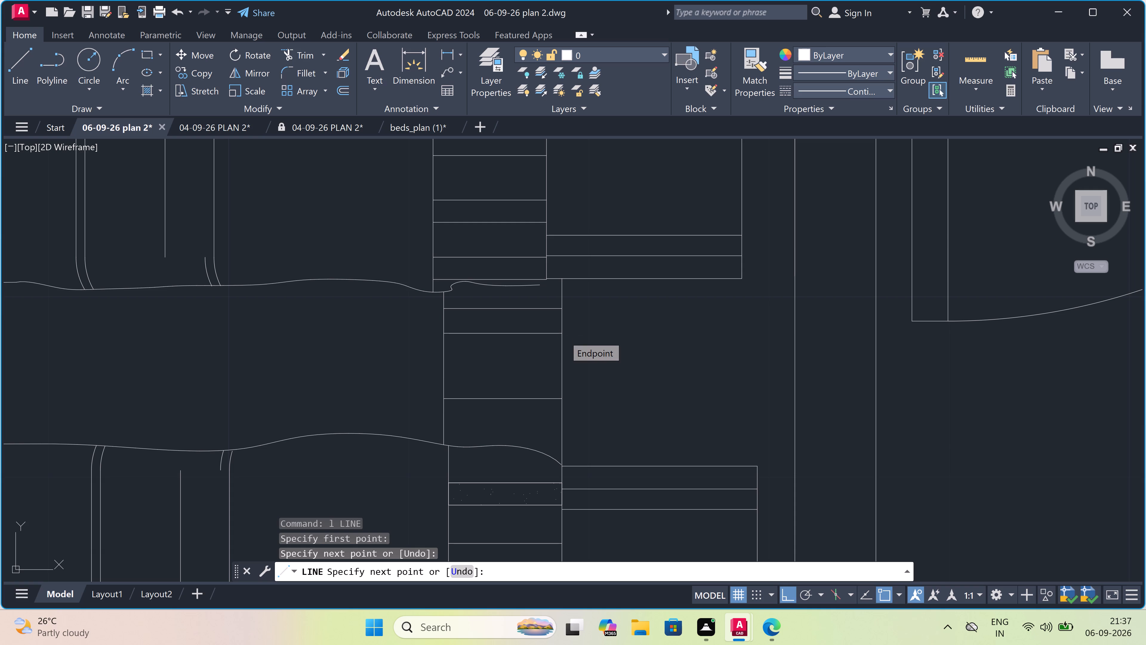
{"action": "type", "text": "l"}
{"action": "key", "text": "space"}
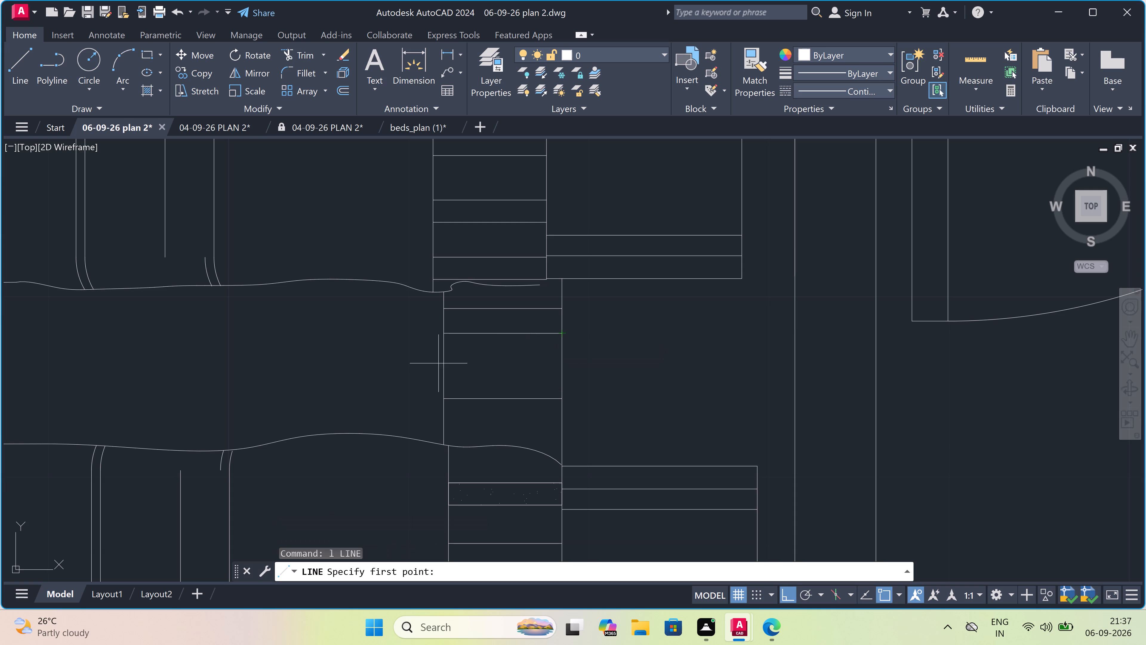
{"action": "left_click", "coordinate": [444, 367]}
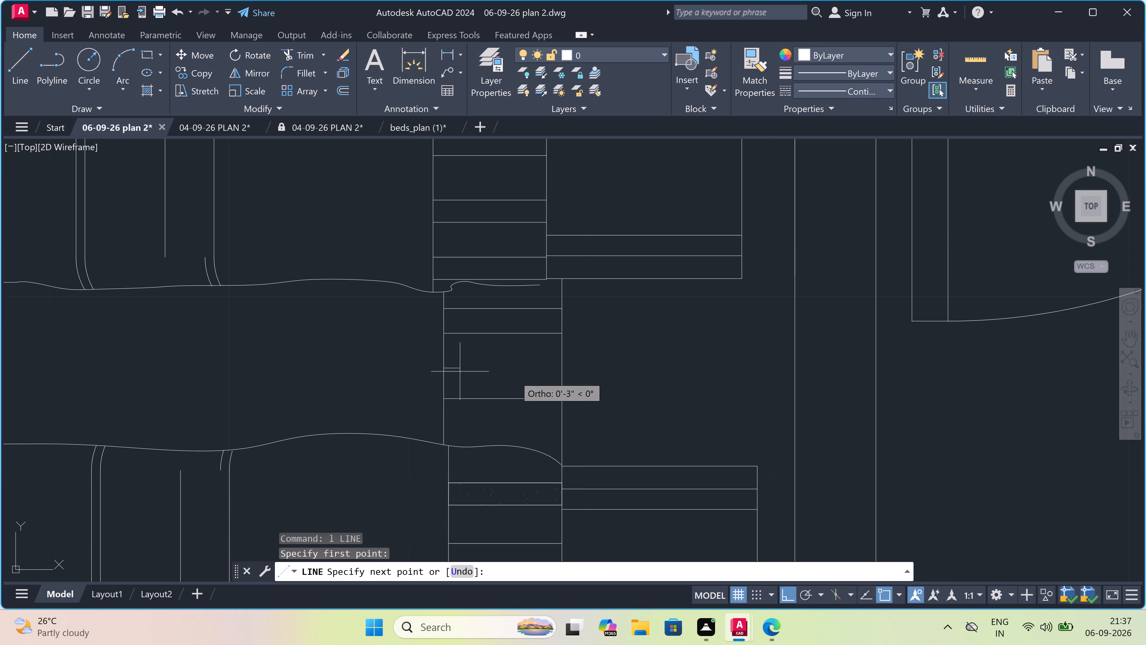
{"action": "left_click", "coordinate": [560, 368]}
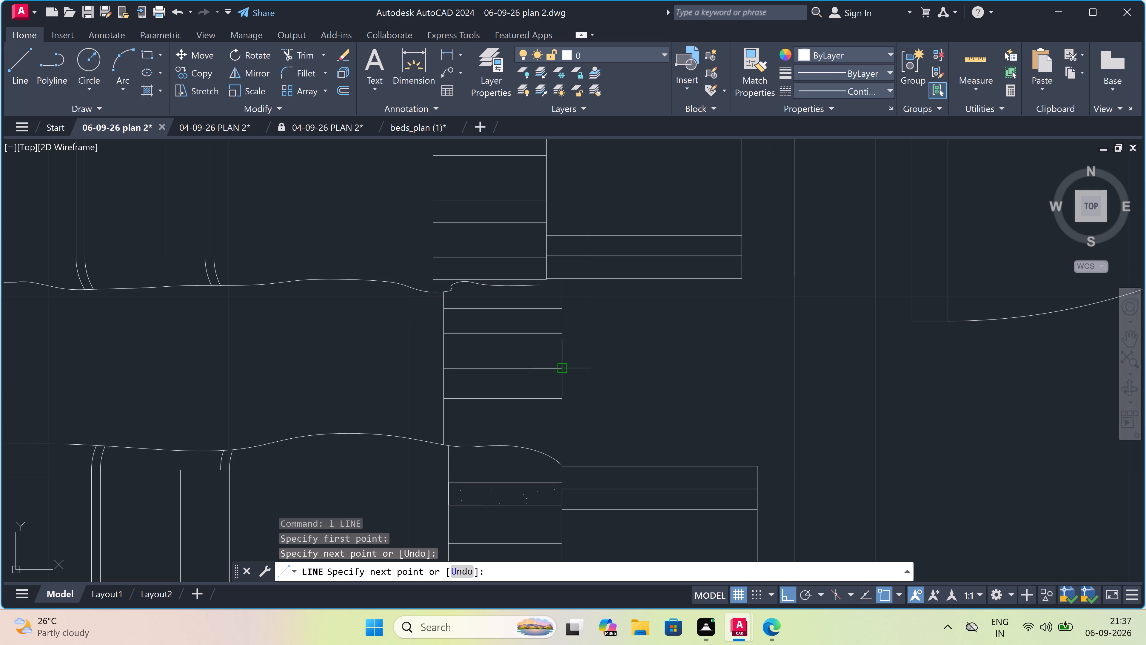
{"action": "key", "text": "Escape"}
Draw another horizontal stripe across the band in the gap, between the offset line and the southern bed's wavy edge.
{"action": "type", "text": "l"}
{"action": "key", "text": "space"}
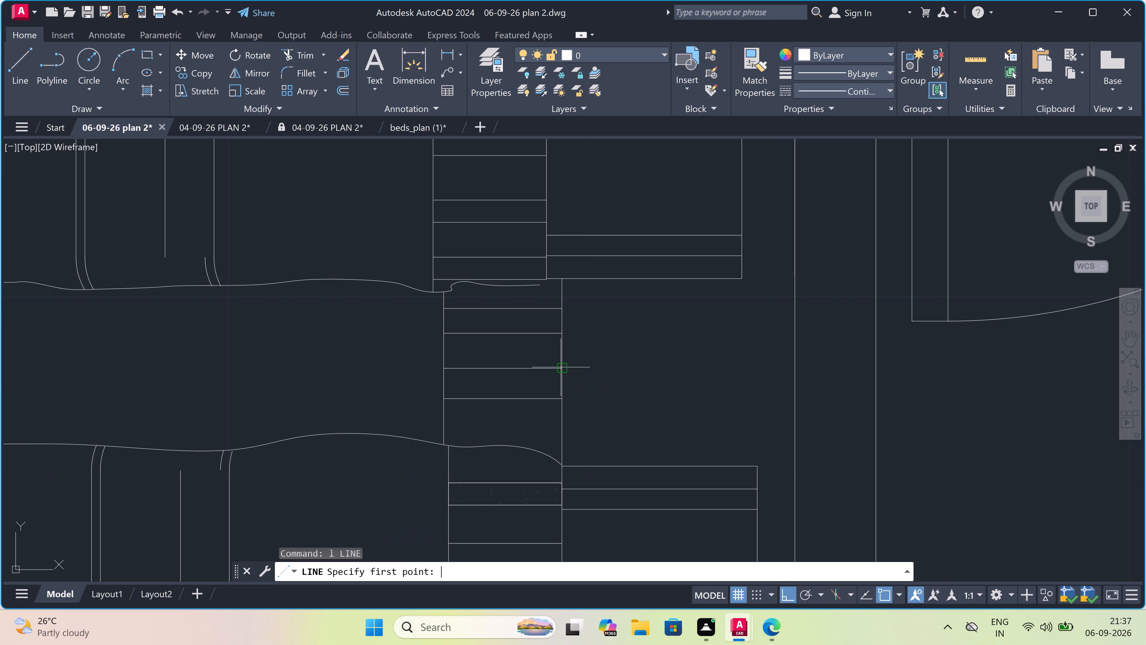
{"action": "left_click", "coordinate": [445, 427]}
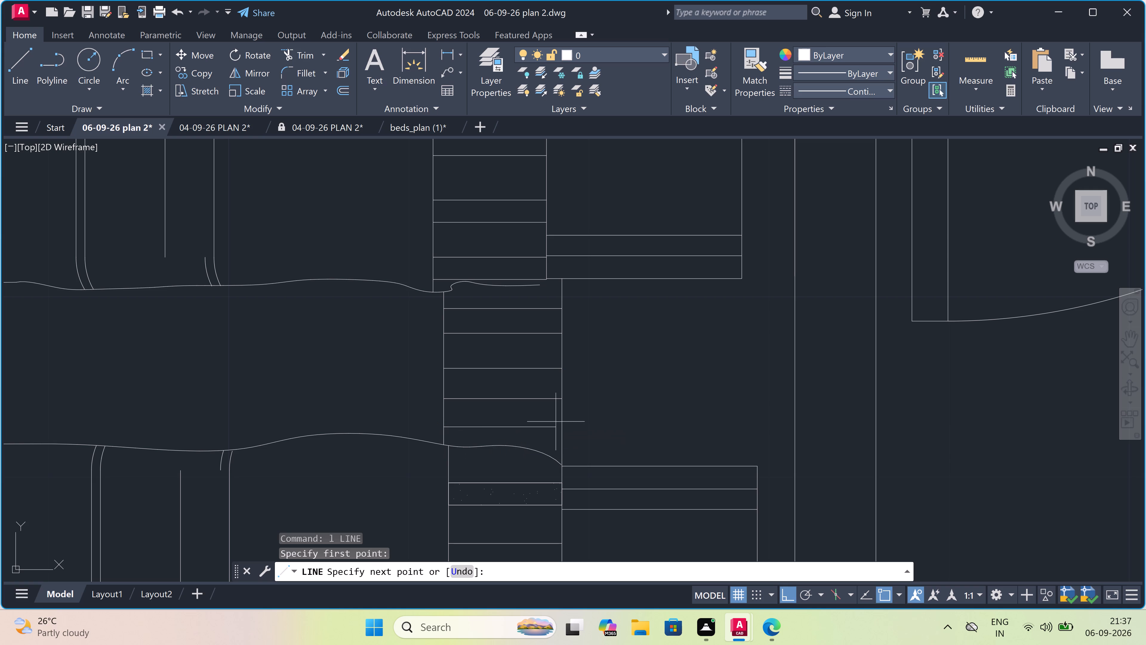
{"action": "left_click", "coordinate": [561, 426]}
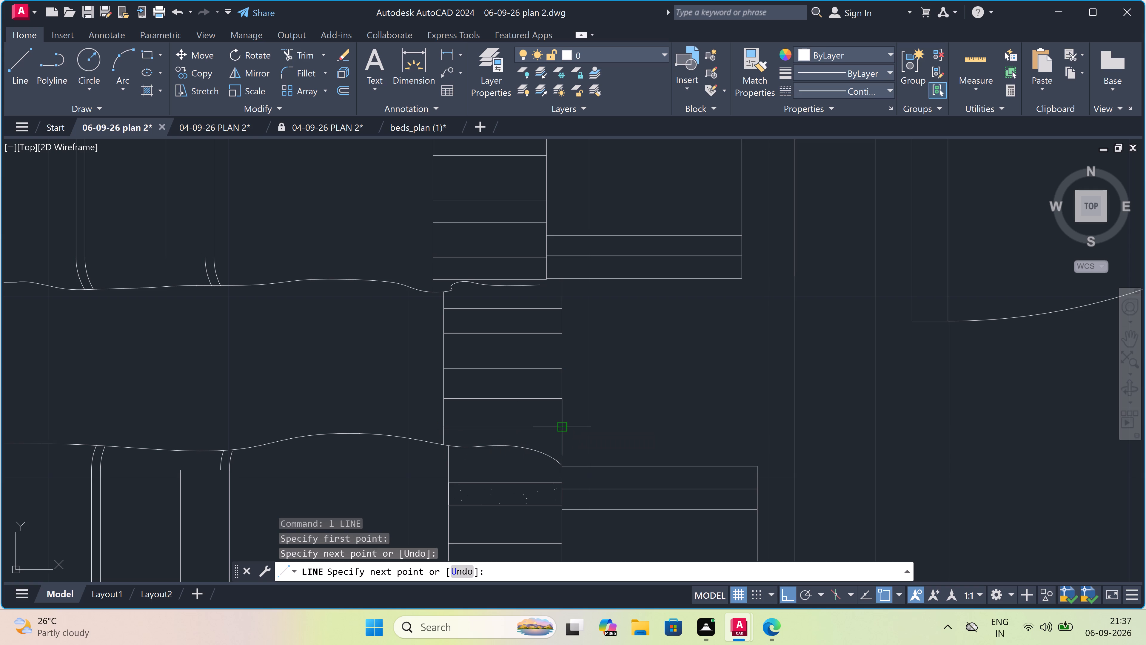
{"action": "key", "text": "Escape"}
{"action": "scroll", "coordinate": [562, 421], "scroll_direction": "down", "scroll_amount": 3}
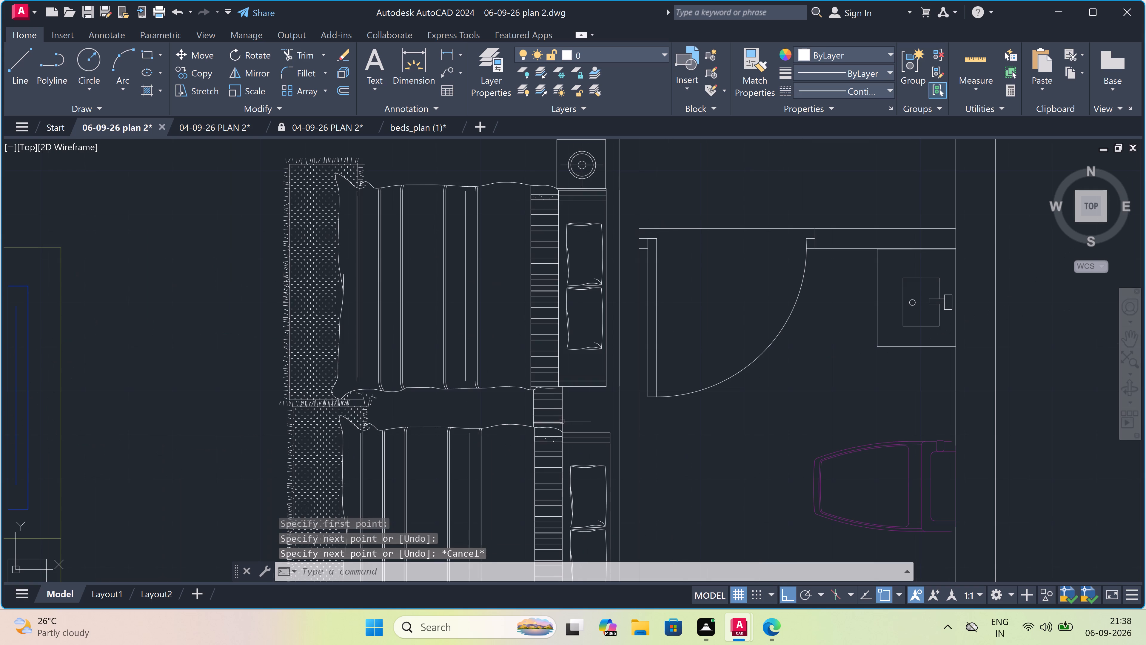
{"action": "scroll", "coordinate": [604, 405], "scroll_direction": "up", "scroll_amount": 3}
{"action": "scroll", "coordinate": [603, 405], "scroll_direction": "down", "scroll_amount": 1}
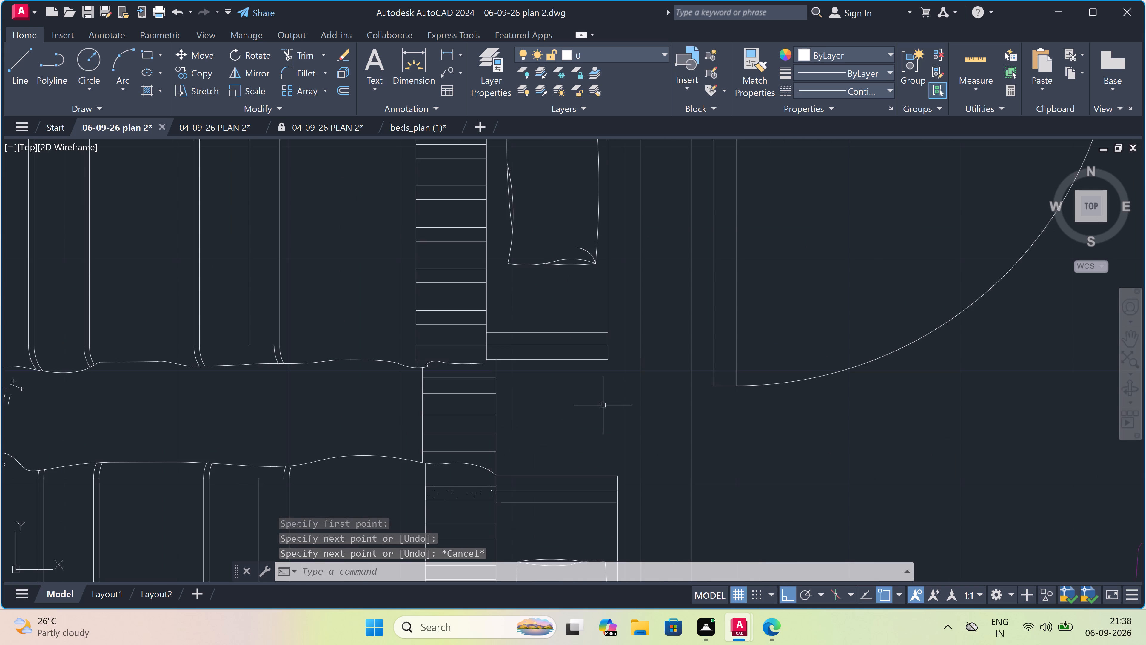
Draw a line about 5'-7" north from the southern bed's northeast headboard corner, returning west to the northern nightstand's northeast corner.
{"action": "type", "text": "l"}
{"action": "key", "text": "space"}
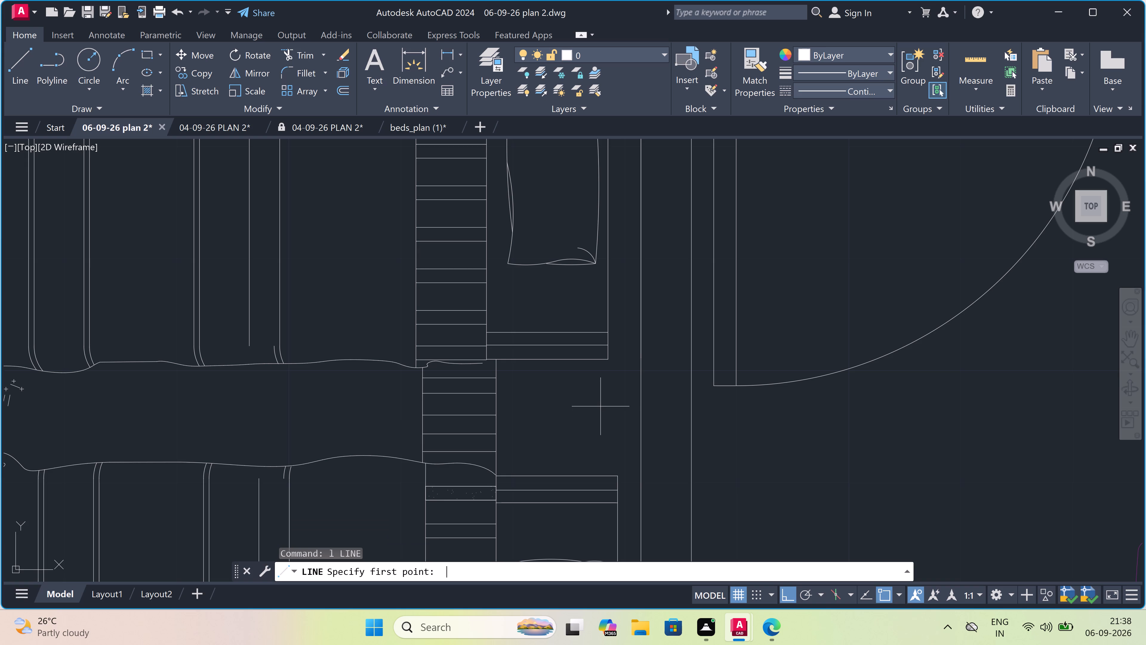
{"action": "left_click", "coordinate": [617, 479]}
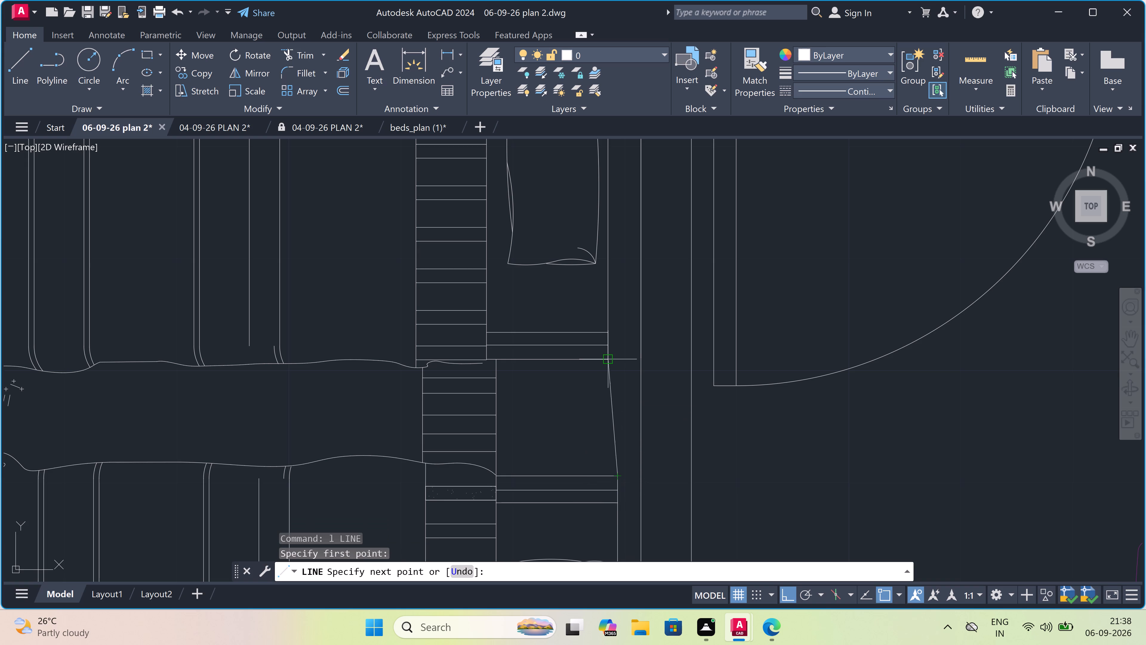
{"action": "scroll", "coordinate": [606, 359], "scroll_direction": "down", "scroll_amount": 2}
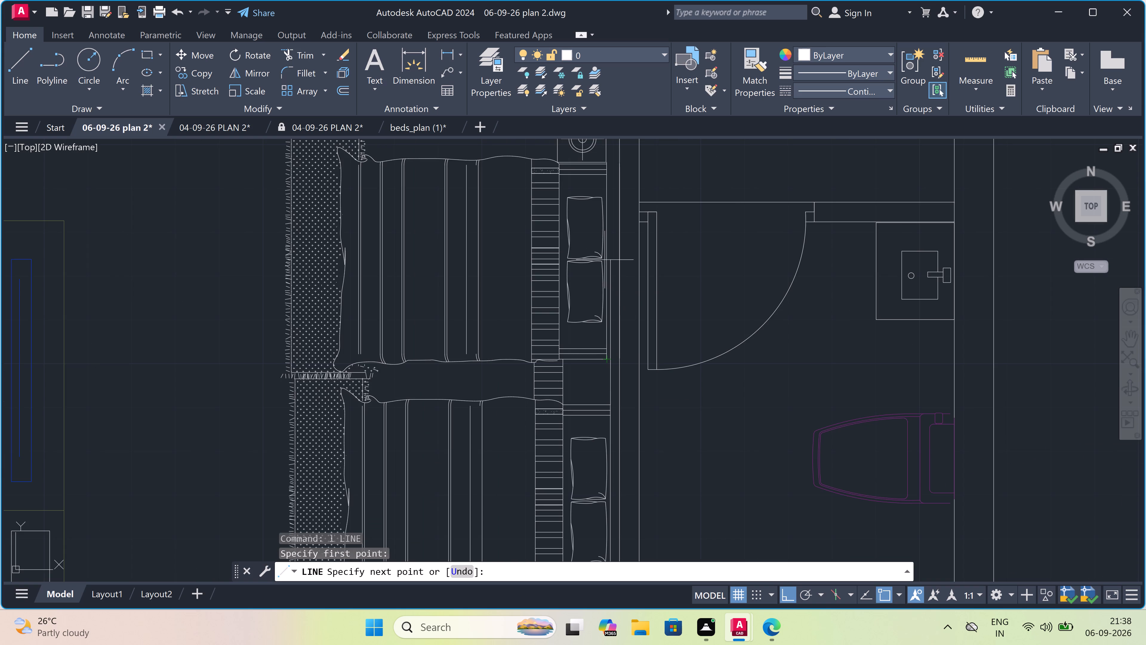
{"action": "scroll", "coordinate": [605, 256], "scroll_direction": "down", "scroll_amount": 2}
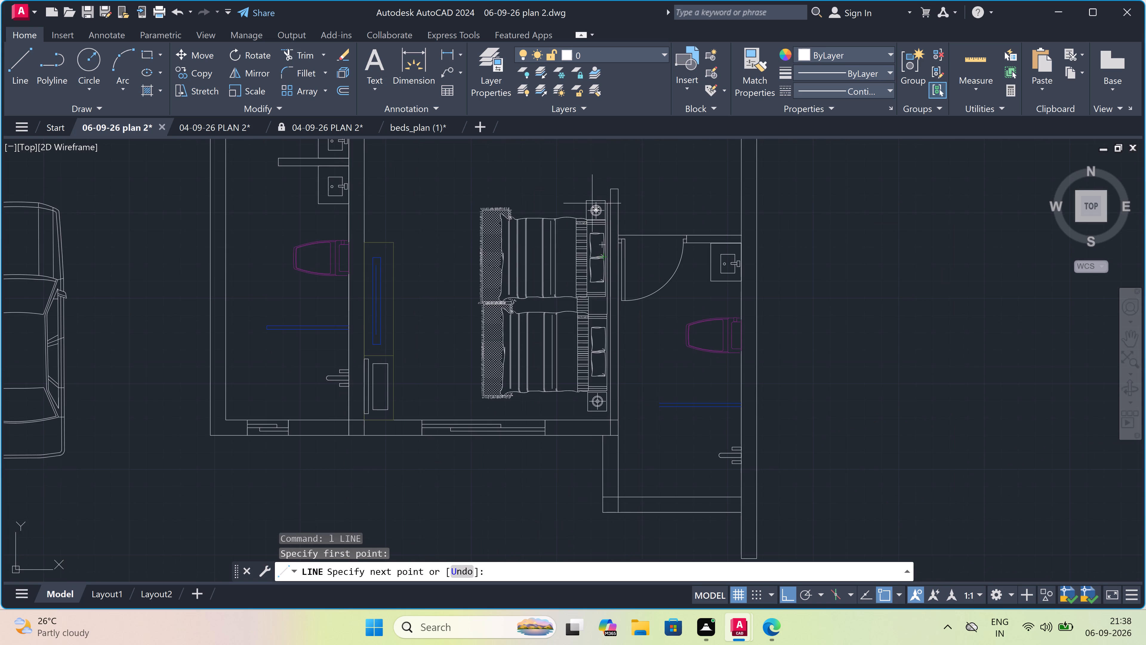
{"action": "scroll", "coordinate": [594, 188], "scroll_direction": "up", "scroll_amount": 4}
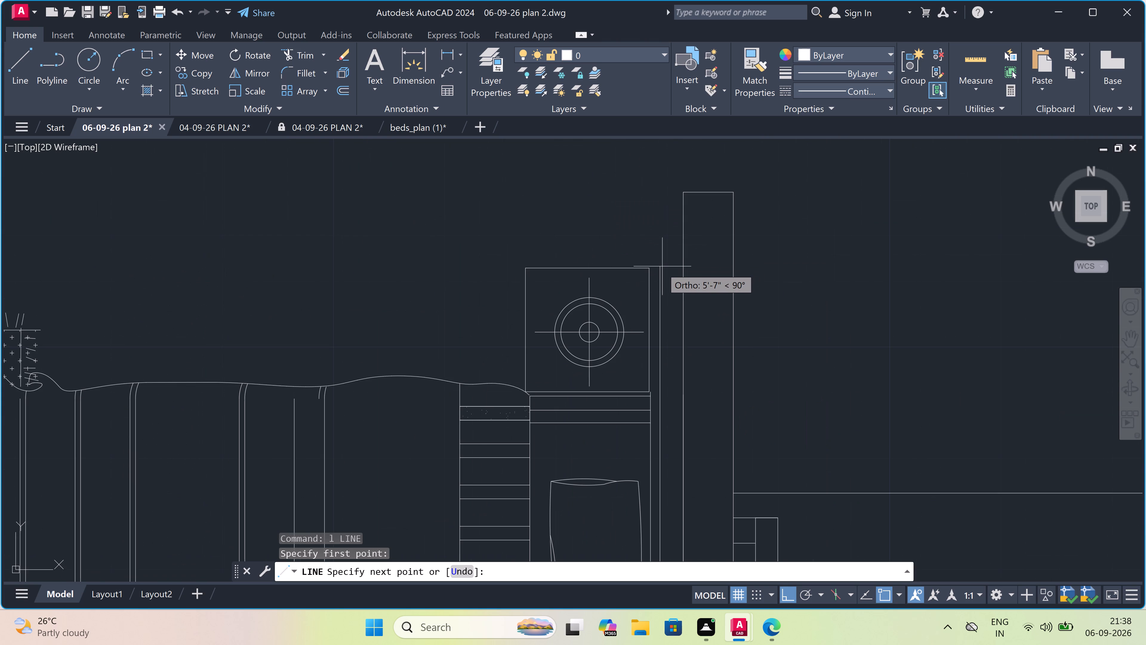
{"action": "left_click", "coordinate": [661, 268]}
{"action": "left_click", "coordinate": [652, 265]}
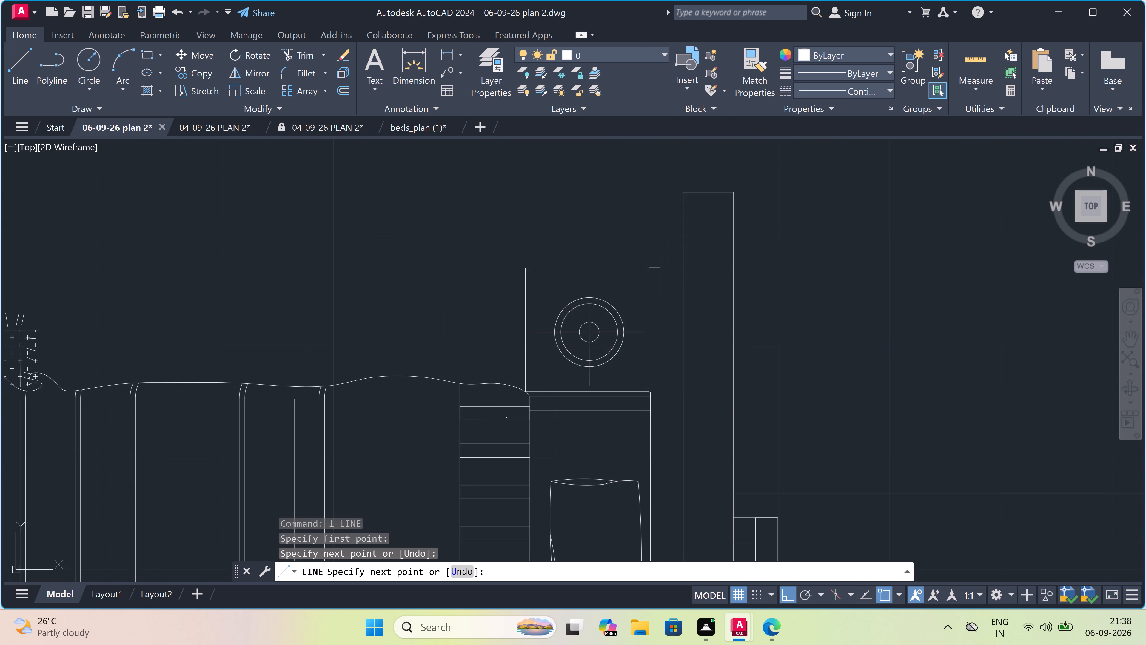
{"action": "key", "text": "Escape"}
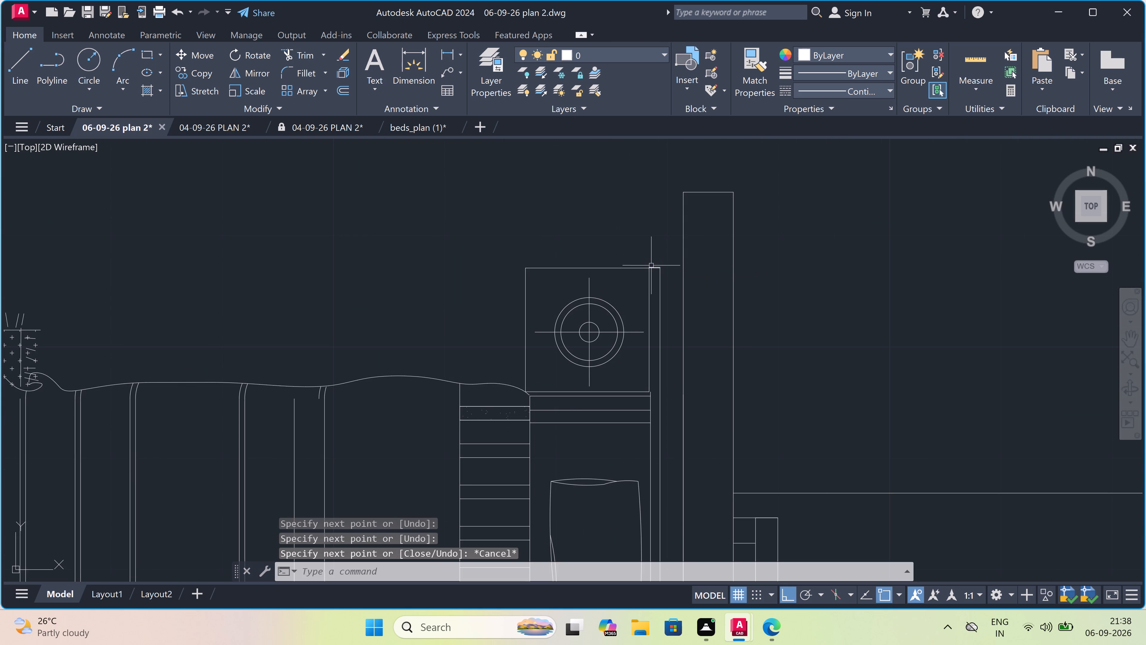
Draw a freehand rectangle in the gap between the two beds' head ends, just east of the striped band.
{"action": "scroll", "coordinate": [643, 203], "scroll_direction": "down", "scroll_amount": 5}
{"action": "scroll", "coordinate": [665, 306], "scroll_direction": "up", "scroll_amount": 4}
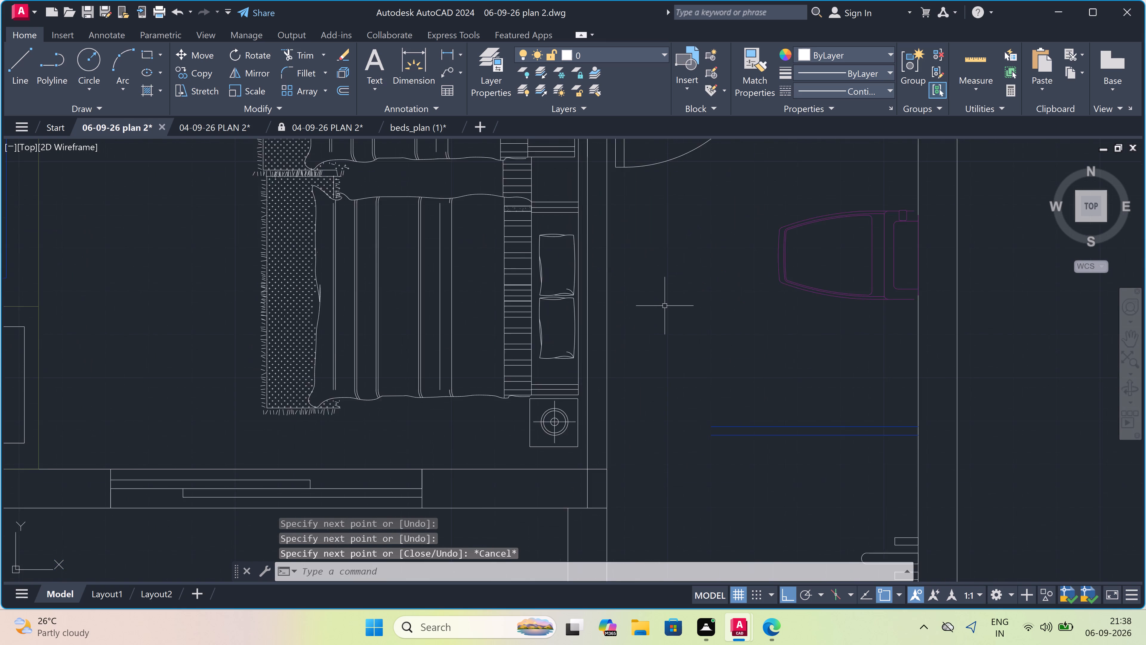
{"action": "scroll", "coordinate": [665, 306], "scroll_direction": "down", "scroll_amount": 3}
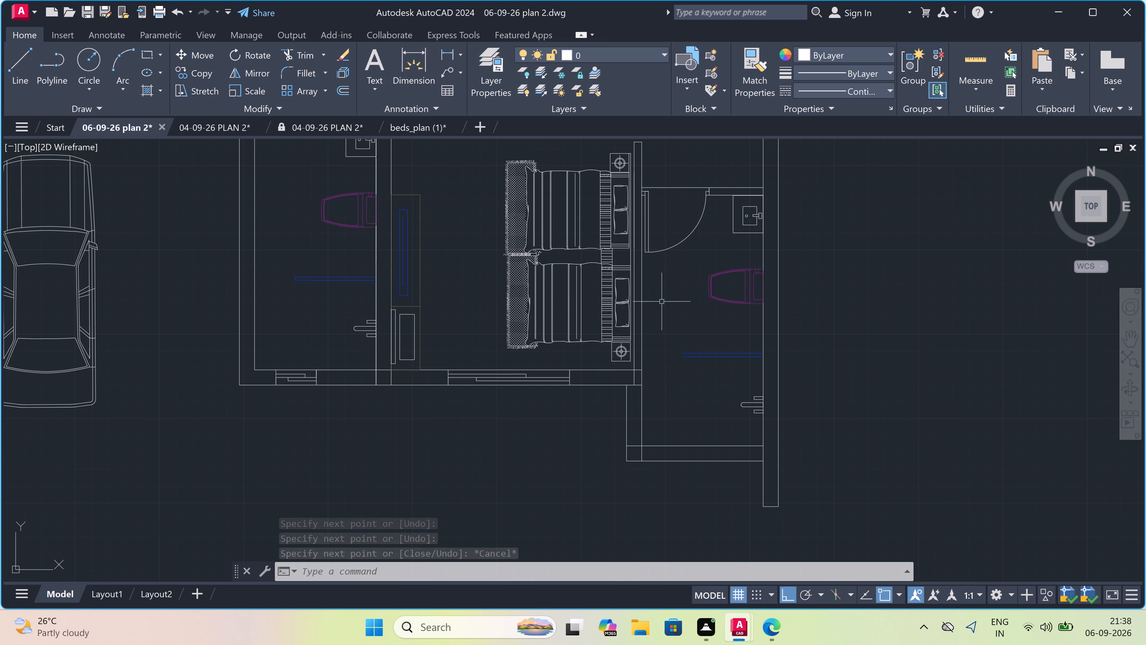
{"action": "scroll", "coordinate": [620, 262], "scroll_direction": "up", "scroll_amount": 3}
{"action": "scroll", "coordinate": [621, 261], "scroll_direction": "down", "scroll_amount": 1}
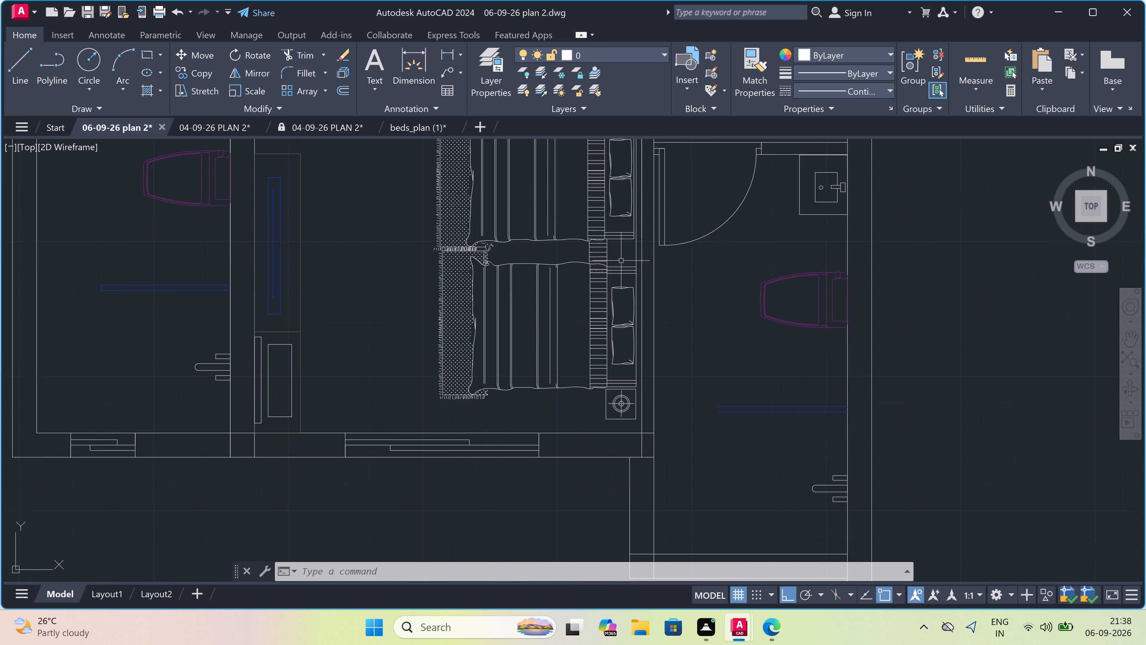
{"action": "scroll", "coordinate": [623, 226], "scroll_direction": "up", "scroll_amount": 2}
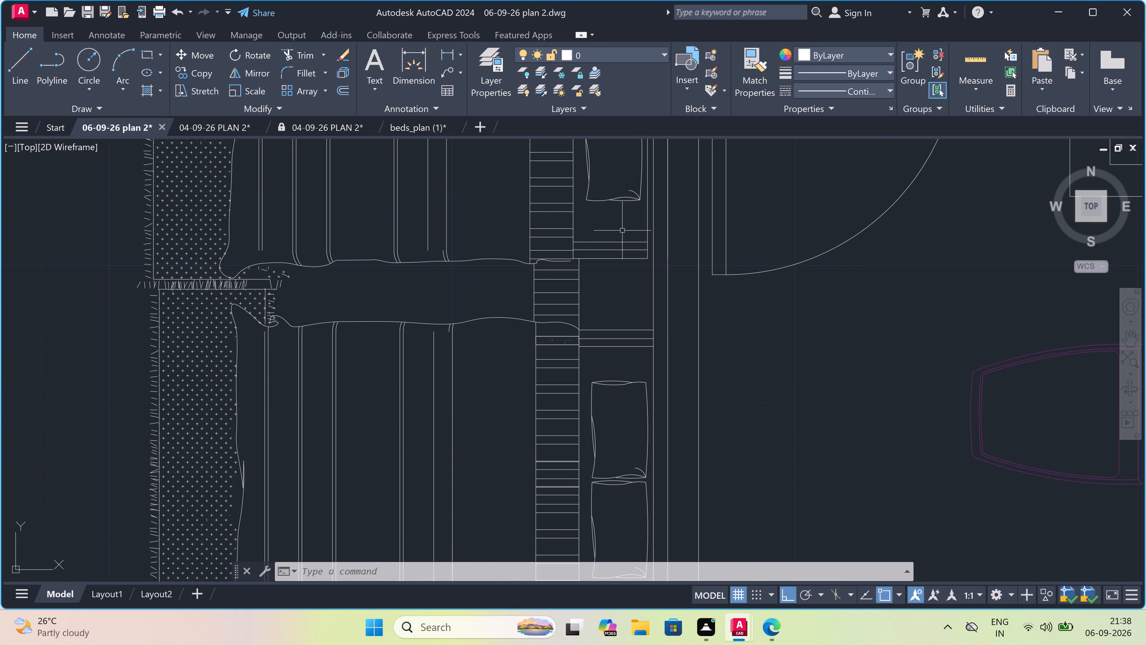
{"action": "scroll", "coordinate": [619, 265], "scroll_direction": "up", "scroll_amount": 2}
{"action": "type", "text": "rec"}
{"action": "key", "text": "space"}
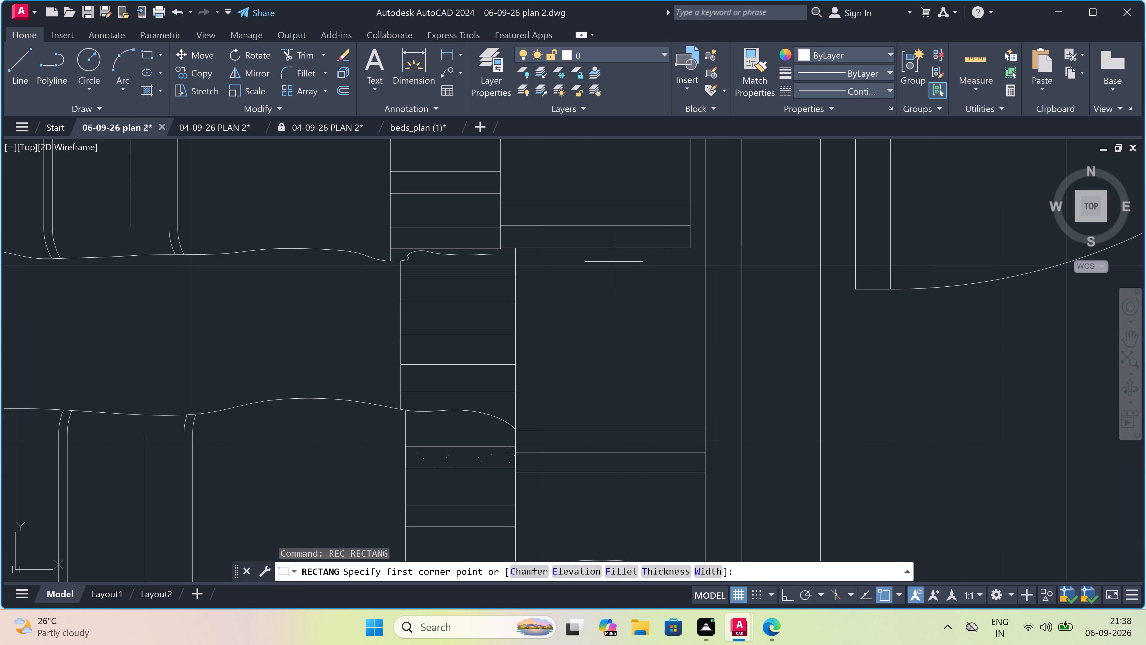
{"action": "left_click", "coordinate": [543, 261]}
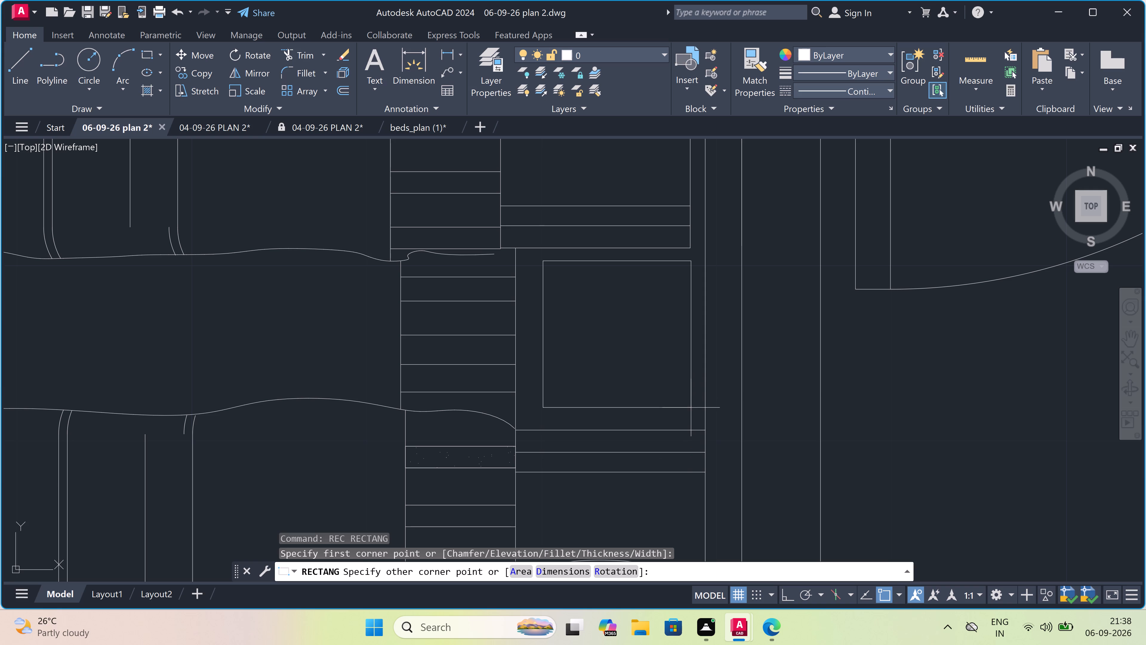
{"action": "left_click", "coordinate": [683, 410]}
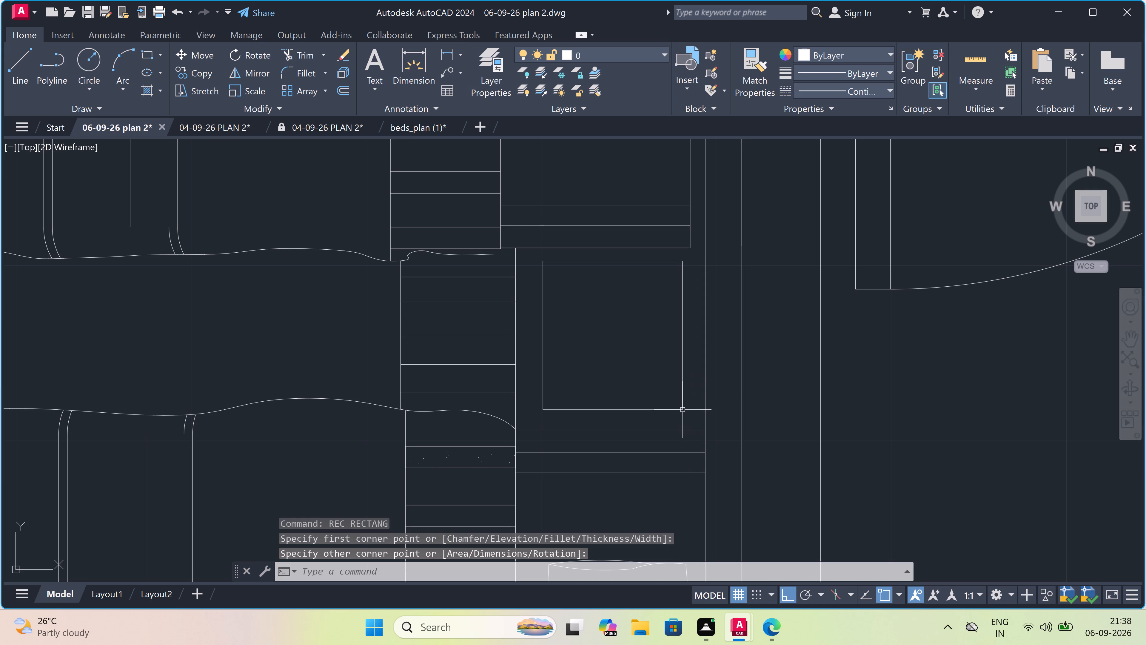
{"action": "key", "text": "Escape"}
Examine the whole floor plan and the northern rooms around the bed to see which spaces still need furniture.
{"action": "scroll", "coordinate": [684, 410], "scroll_direction": "down", "scroll_amount": 2}
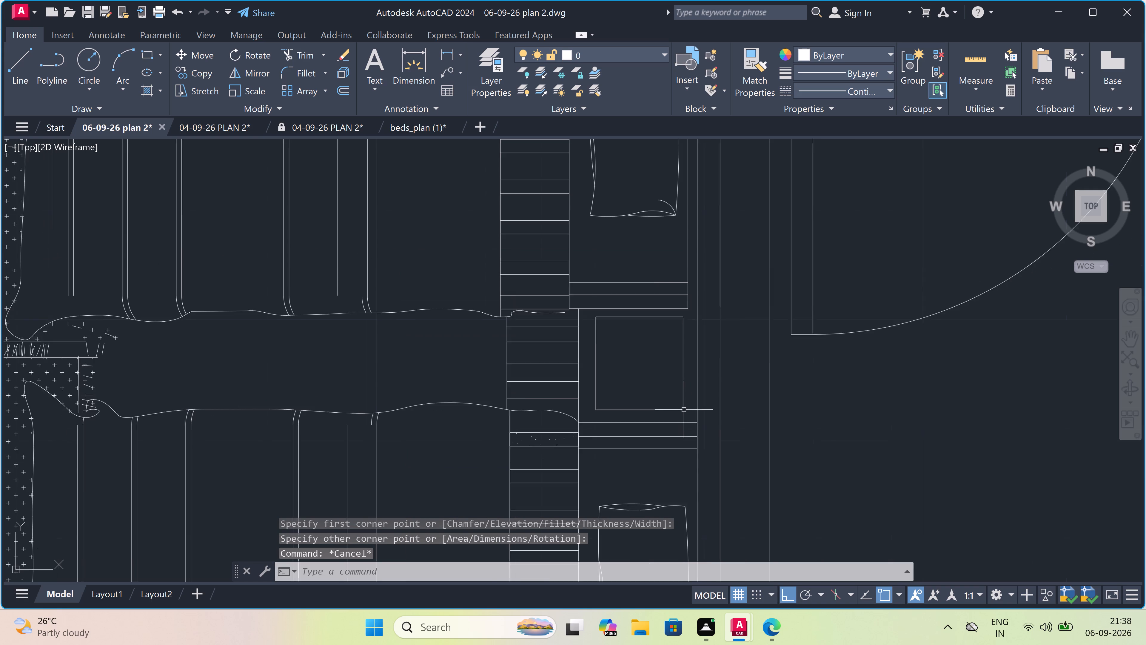
{"action": "scroll", "coordinate": [683, 411], "scroll_direction": "down", "scroll_amount": 5}
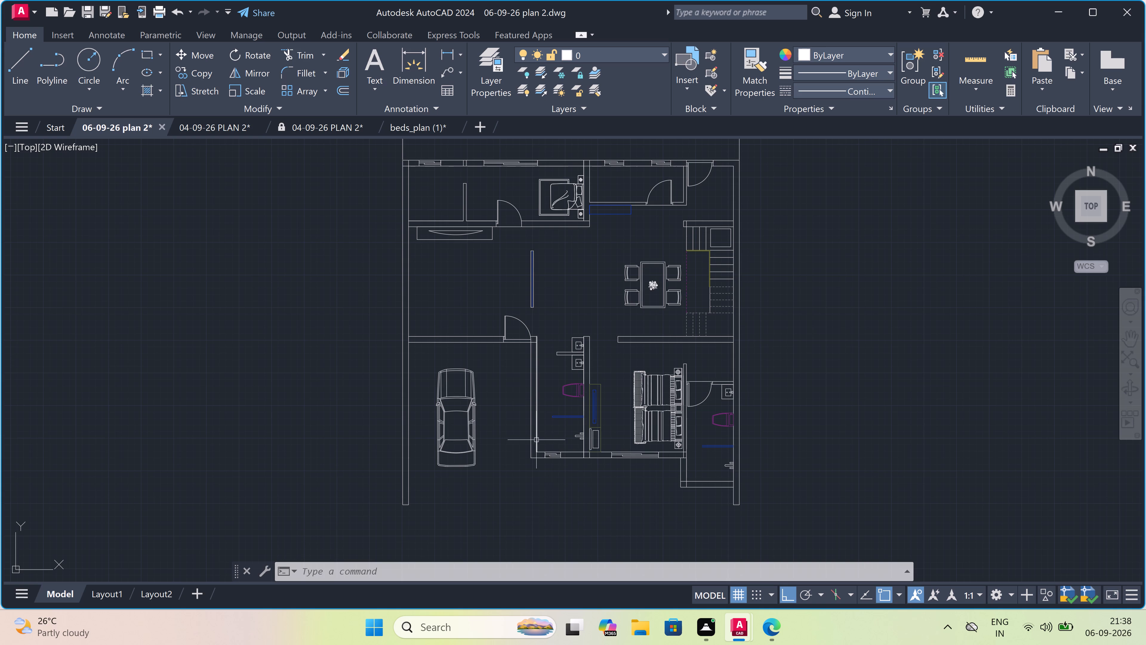
{"action": "scroll", "coordinate": [444, 167], "scroll_direction": "down", "scroll_amount": 3}
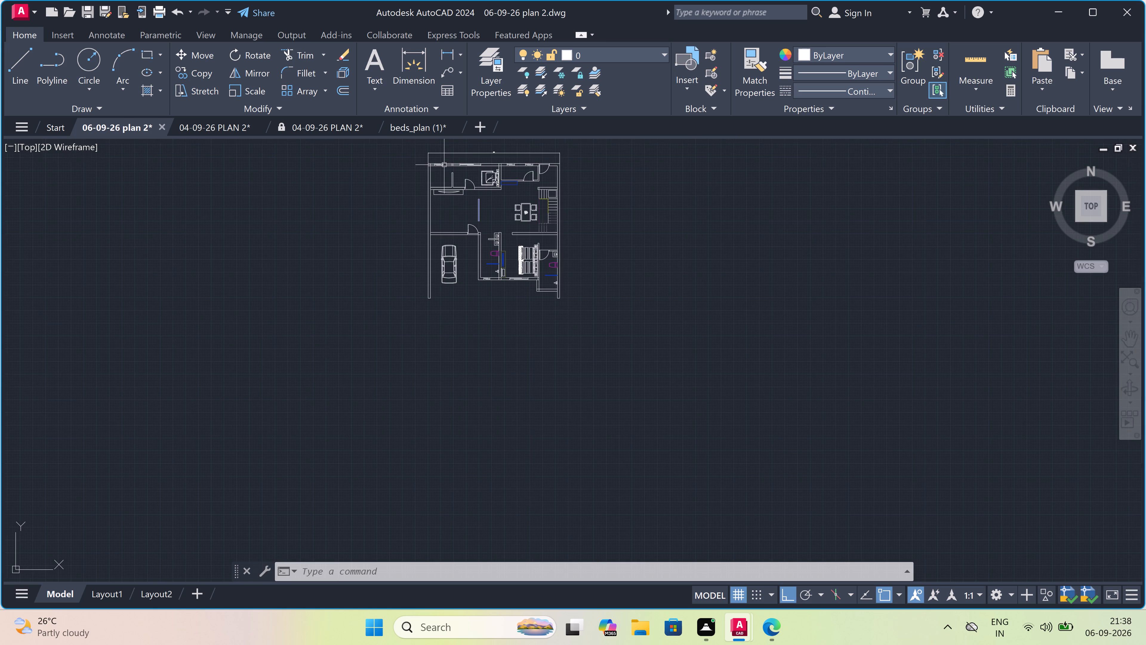
{"action": "scroll", "coordinate": [445, 156], "scroll_direction": "up", "scroll_amount": 4}
{"action": "scroll", "coordinate": [443, 191], "scroll_direction": "up", "scroll_amount": 1}
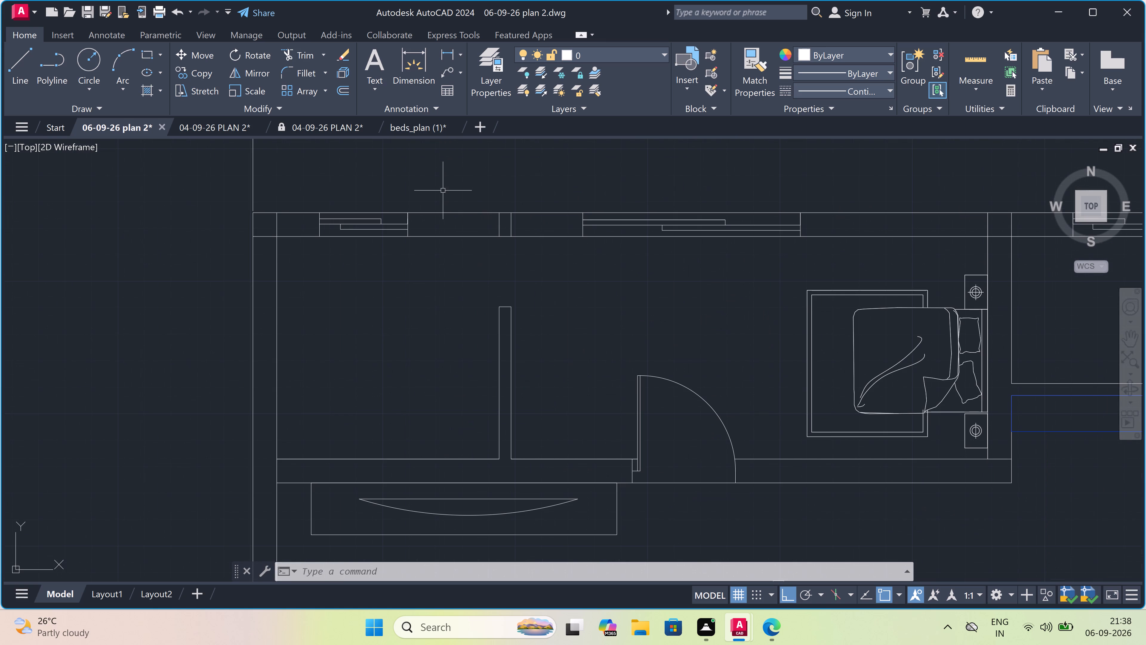
{"action": "scroll", "coordinate": [476, 208], "scroll_direction": "up", "scroll_amount": 2}
{"action": "scroll", "coordinate": [476, 208], "scroll_direction": "down", "scroll_amount": 2}
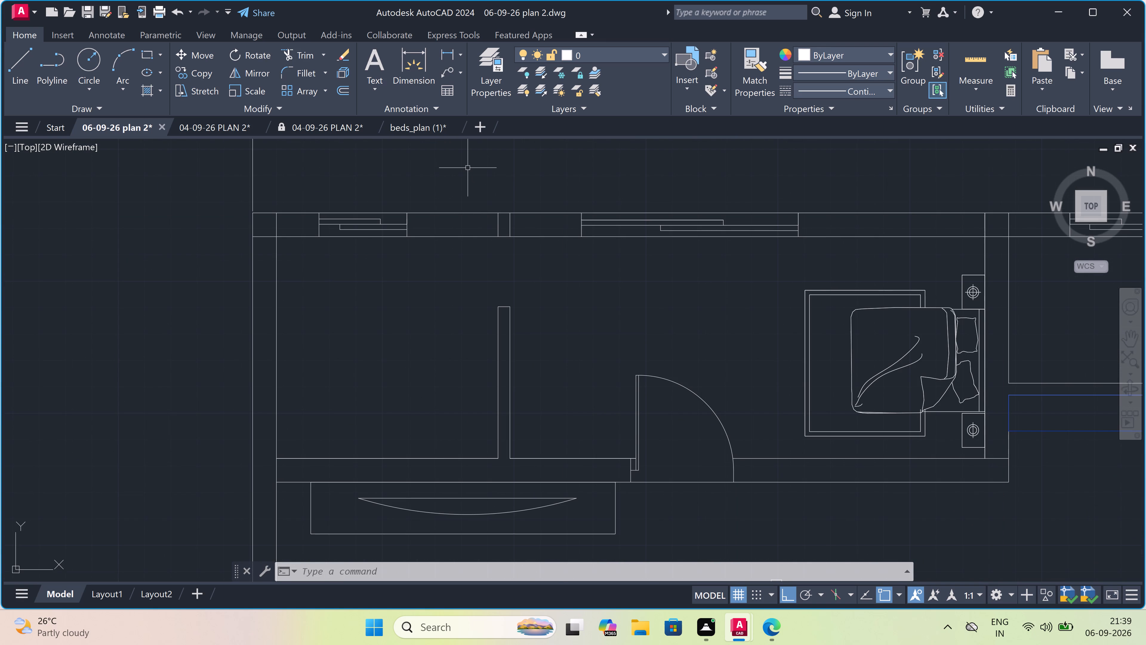
{"action": "scroll", "coordinate": [479, 193], "scroll_direction": "down", "scroll_amount": 4}
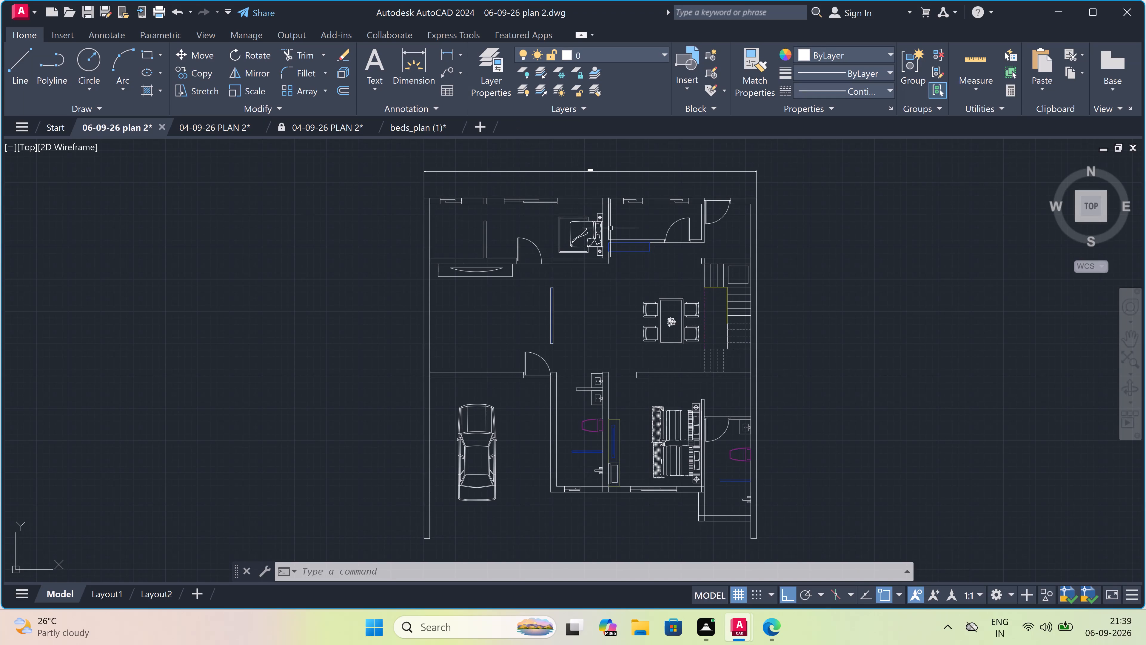
{"action": "scroll", "coordinate": [557, 219], "scroll_direction": "up", "scroll_amount": 1}
{"action": "scroll", "coordinate": [578, 198], "scroll_direction": "up", "scroll_amount": 2}
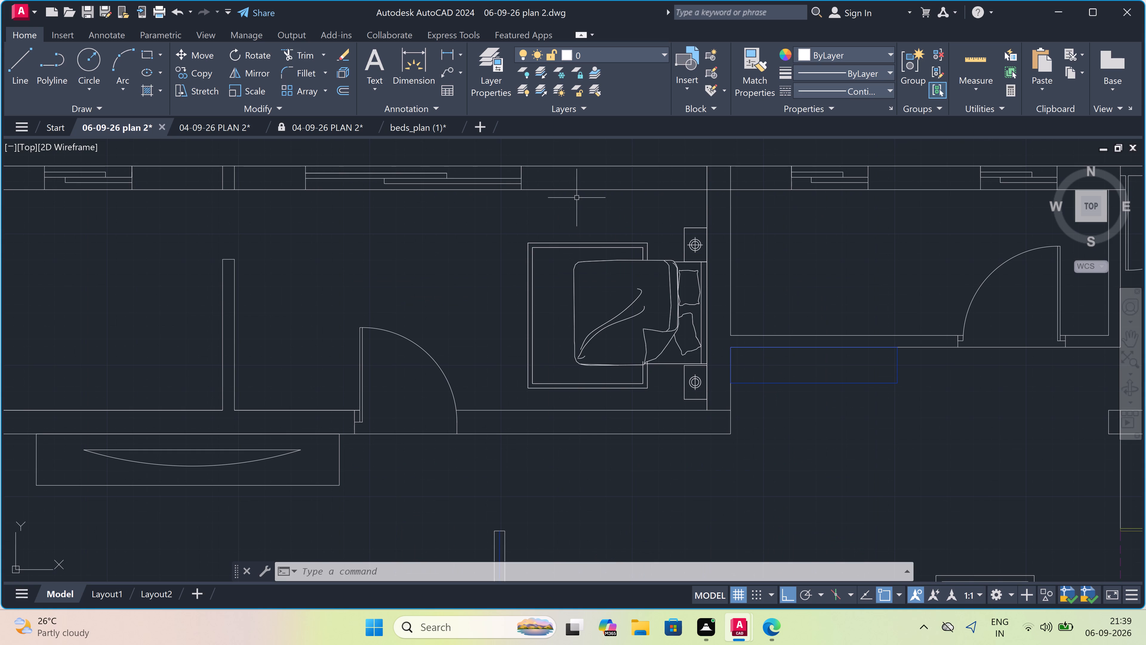
{"action": "scroll", "coordinate": [577, 198], "scroll_direction": "down", "scroll_amount": 2}
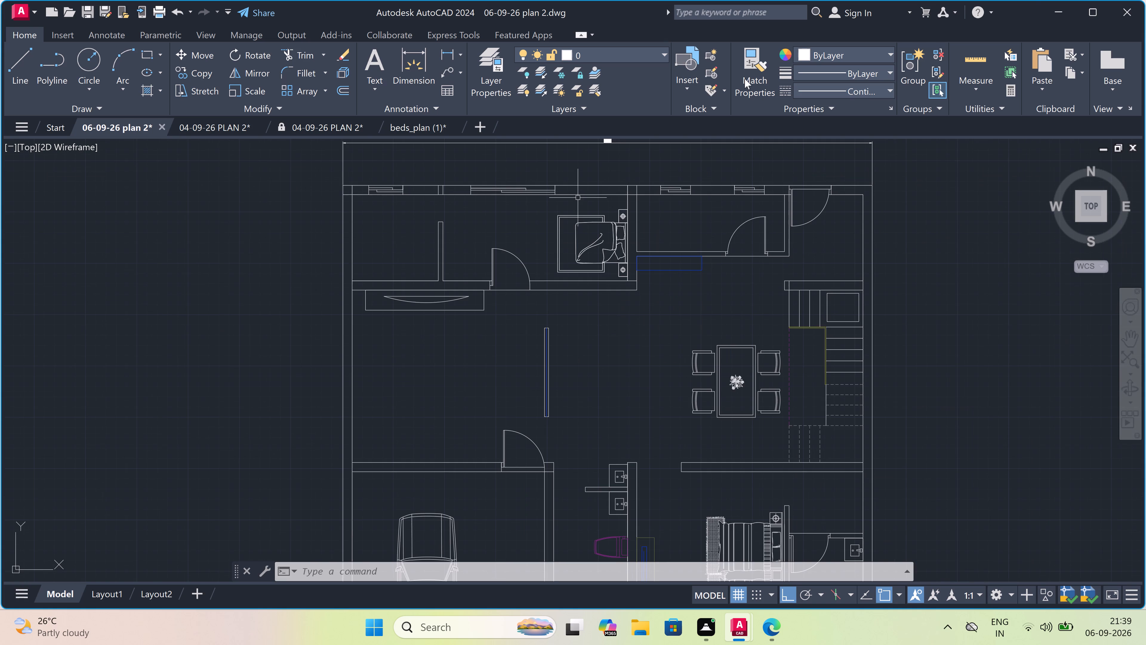
Switch to Microsoft Edge and search Bing for "sofa blocks for autocad free download dwg".
{"action": "left_click", "coordinate": [1061, 18]}
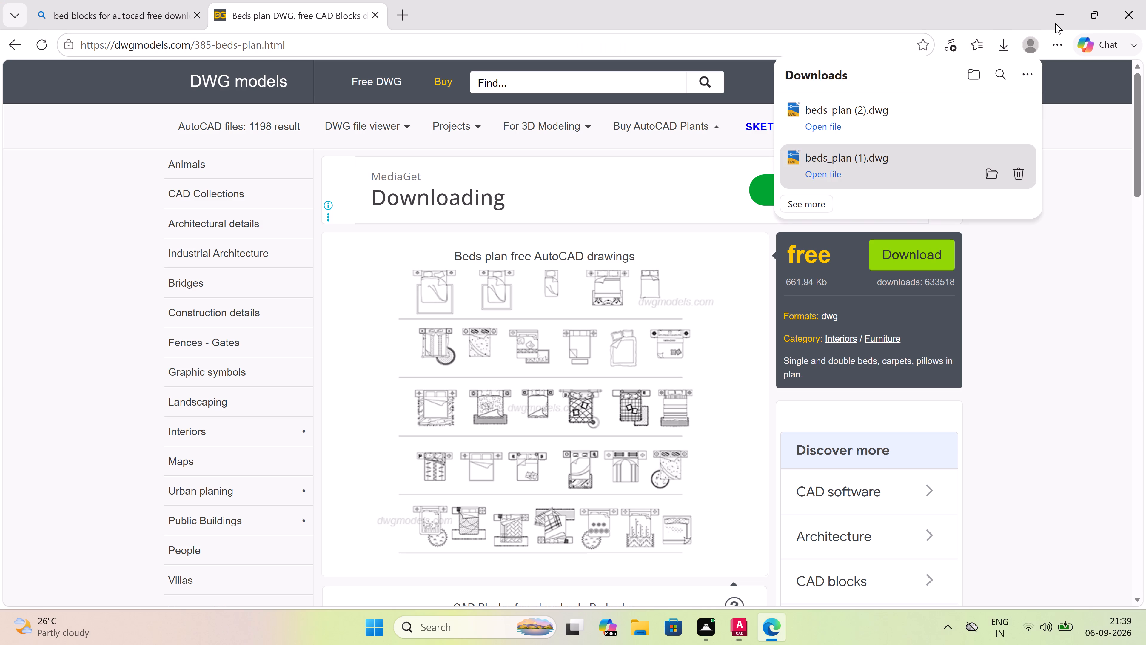
{"action": "left_click", "coordinate": [10, 48]}
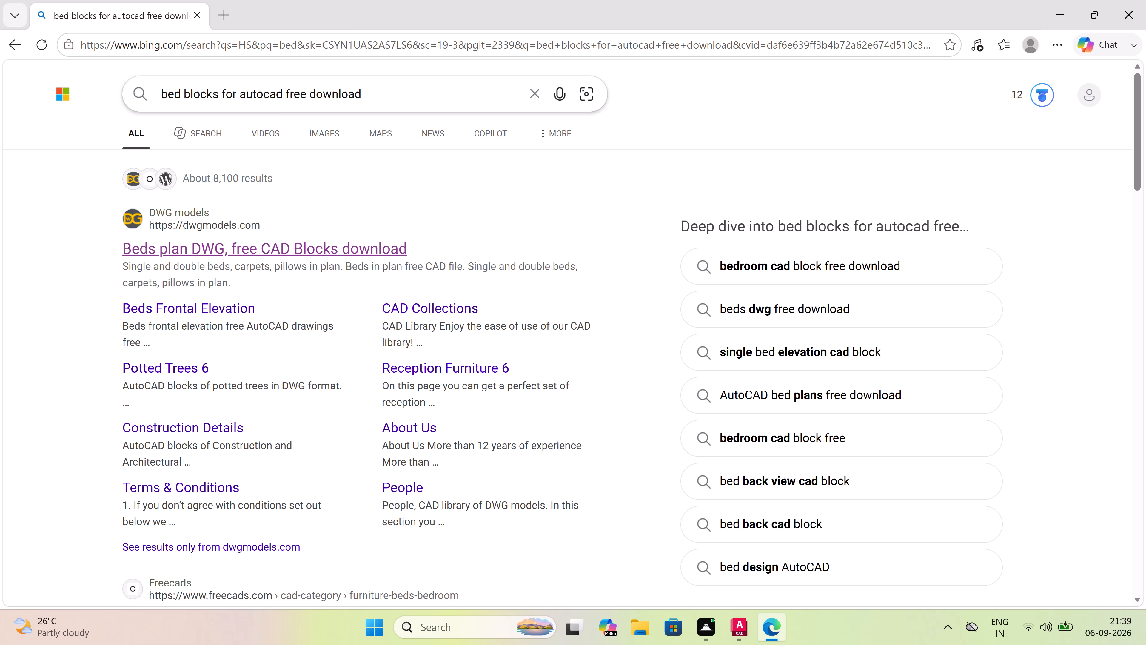
{"action": "left_click", "coordinate": [180, 92]}
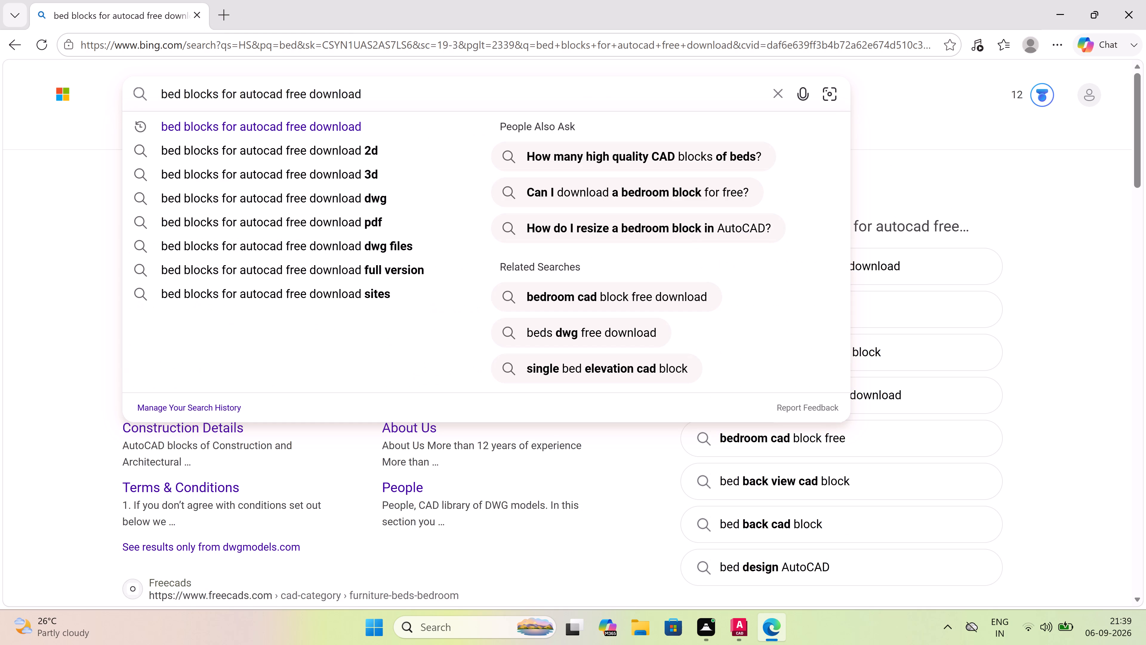
{"action": "key", "text": "BackSpace"}
{"action": "key", "text": "BackSpace"}
{"action": "key", "text": "BackSpace"}
{"action": "type", "text": "sof"}
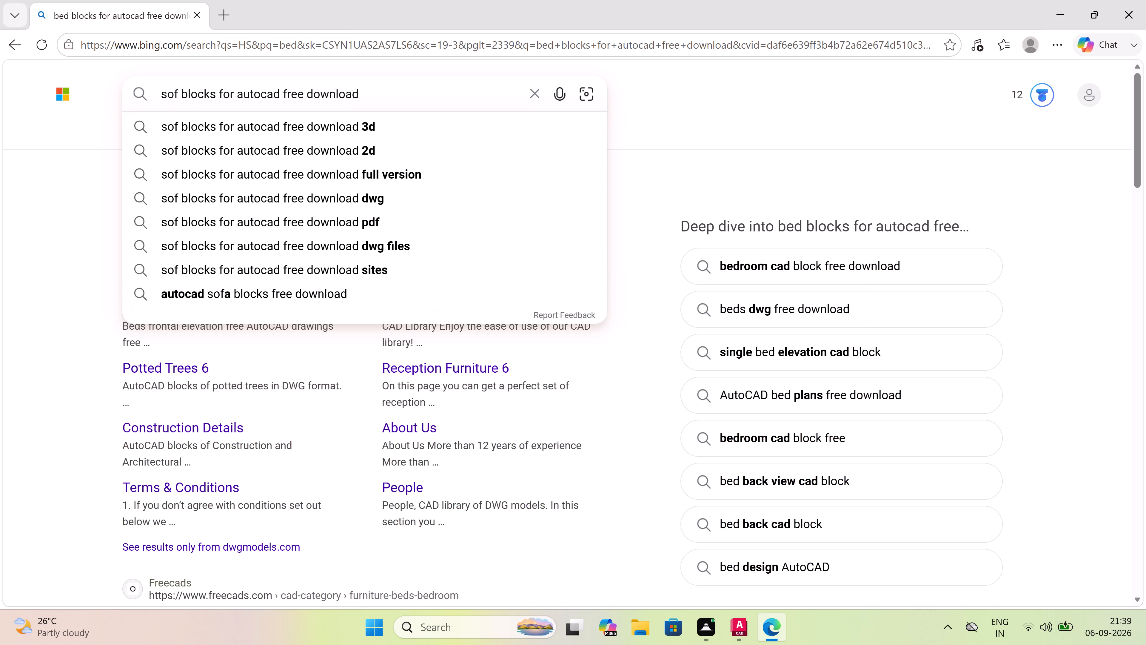
{"action": "key", "text": "a"}
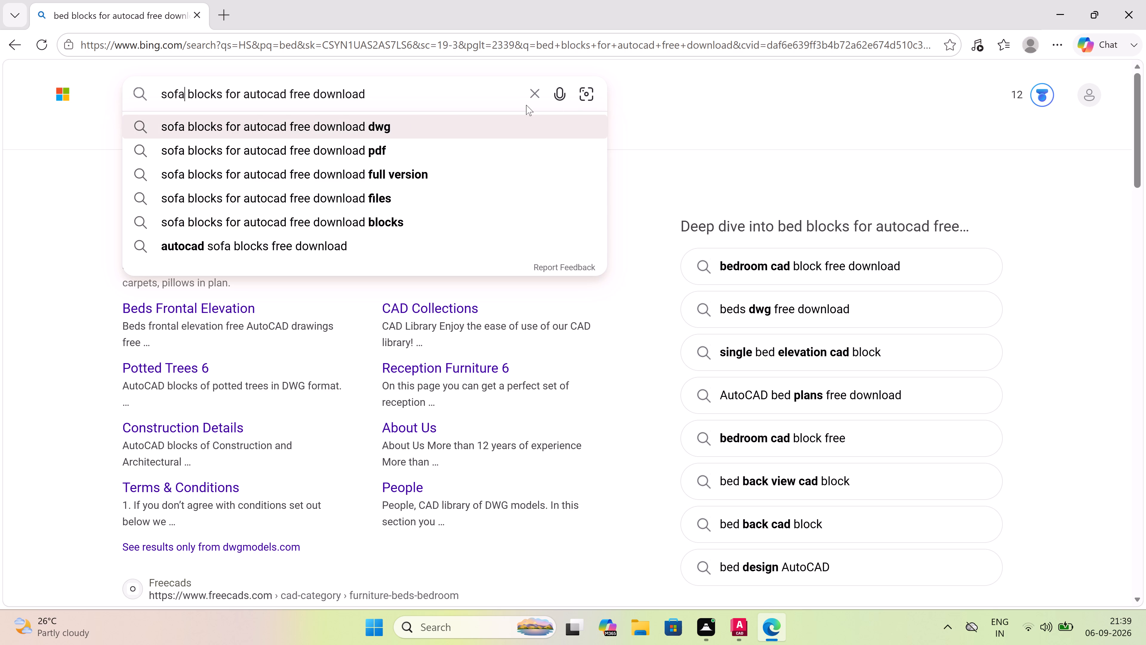
{"action": "left_click", "coordinate": [364, 122]}
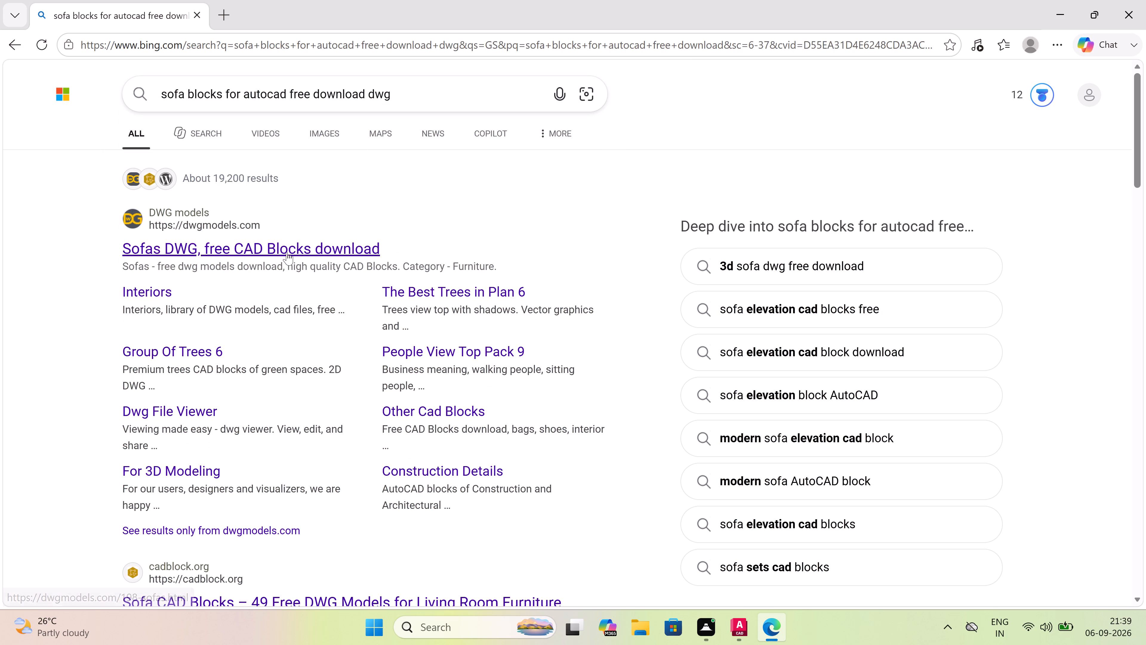
Open the DWG models Sofas result and go to the related Living Room Furniture drawing set.
{"action": "left_click", "coordinate": [287, 252]}
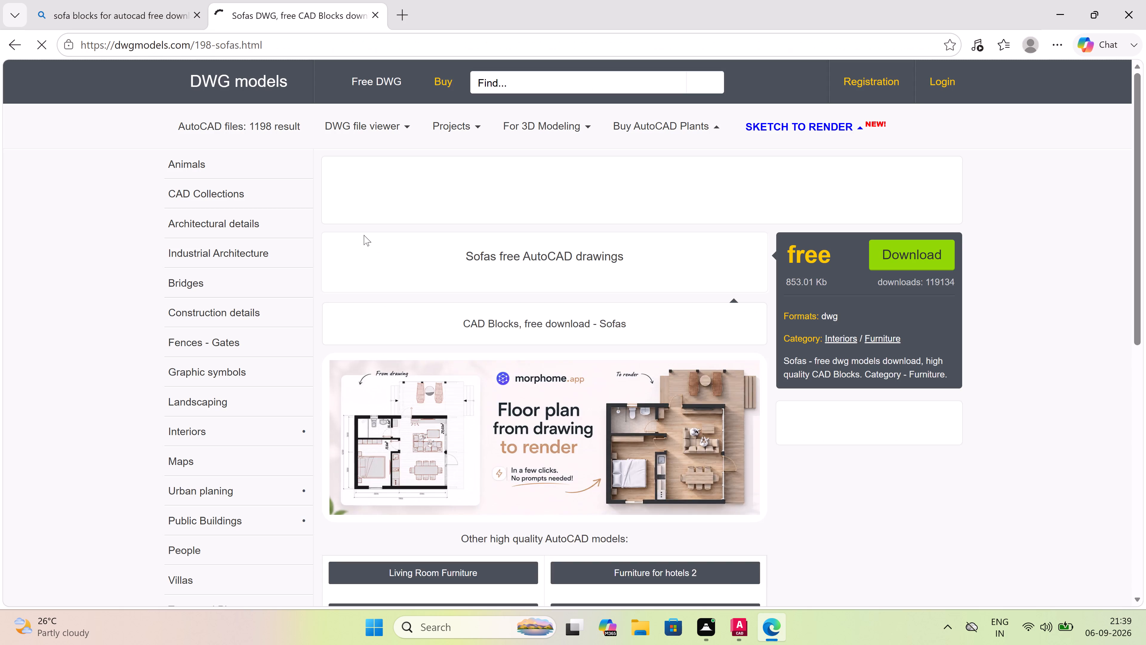
{"action": "scroll", "coordinate": [444, 270], "scroll_direction": "down", "scroll_amount": 5}
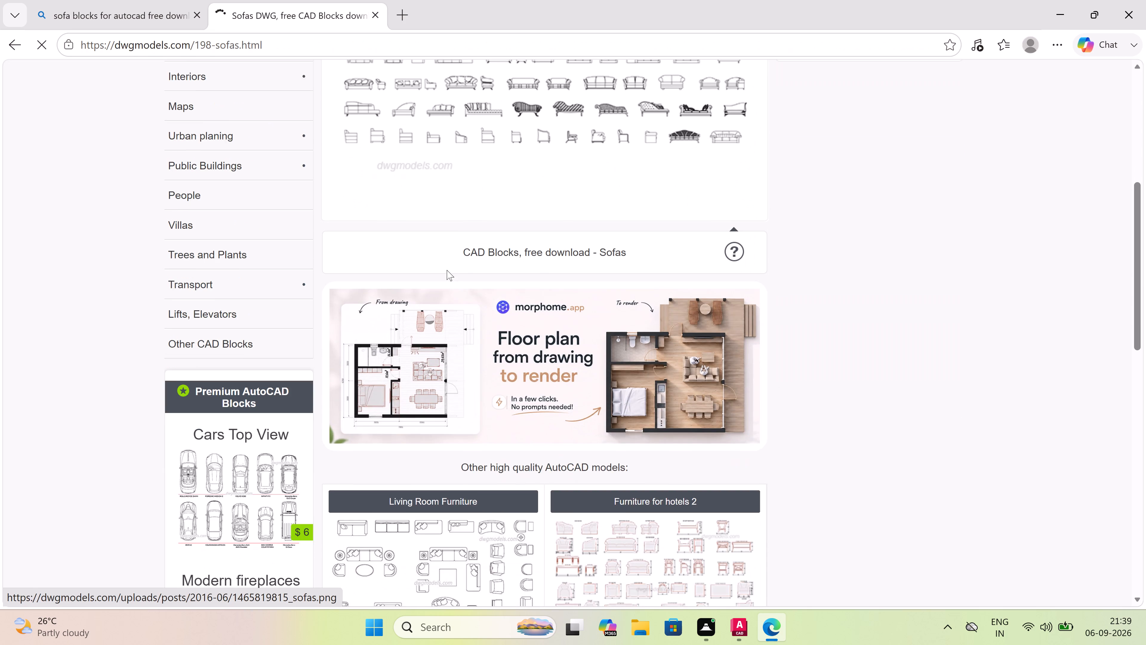
{"action": "scroll", "coordinate": [447, 270], "scroll_direction": "down", "scroll_amount": 3}
{"action": "left_click", "coordinate": [380, 323]}
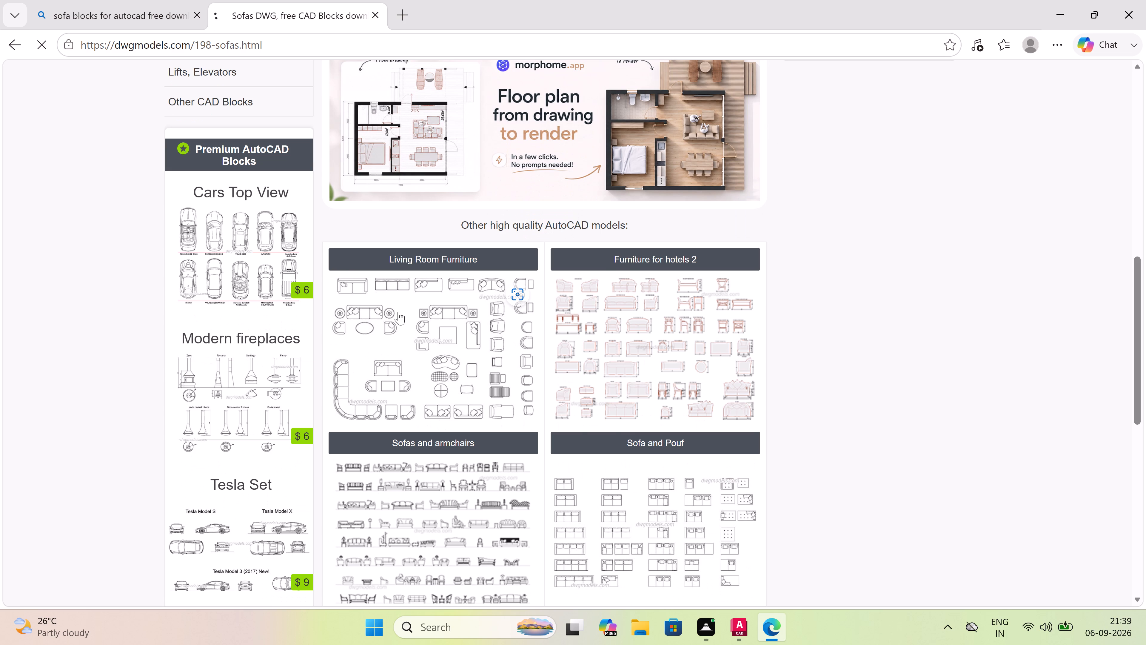
Look through the Living Room Furniture page and open the related Furniture Living room 2 drawing set.
{"action": "scroll", "coordinate": [452, 321], "scroll_direction": "down", "scroll_amount": 1}
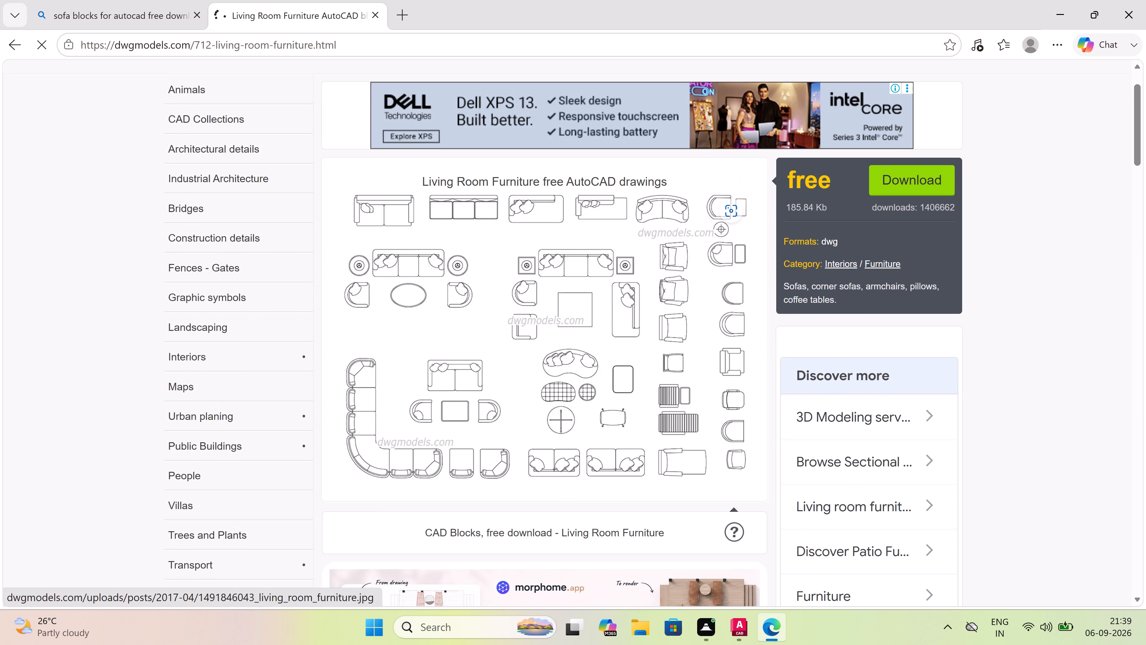
{"action": "scroll", "coordinate": [459, 320], "scroll_direction": "up", "scroll_amount": 2}
{"action": "scroll", "coordinate": [459, 320], "scroll_direction": "down", "scroll_amount": 3}
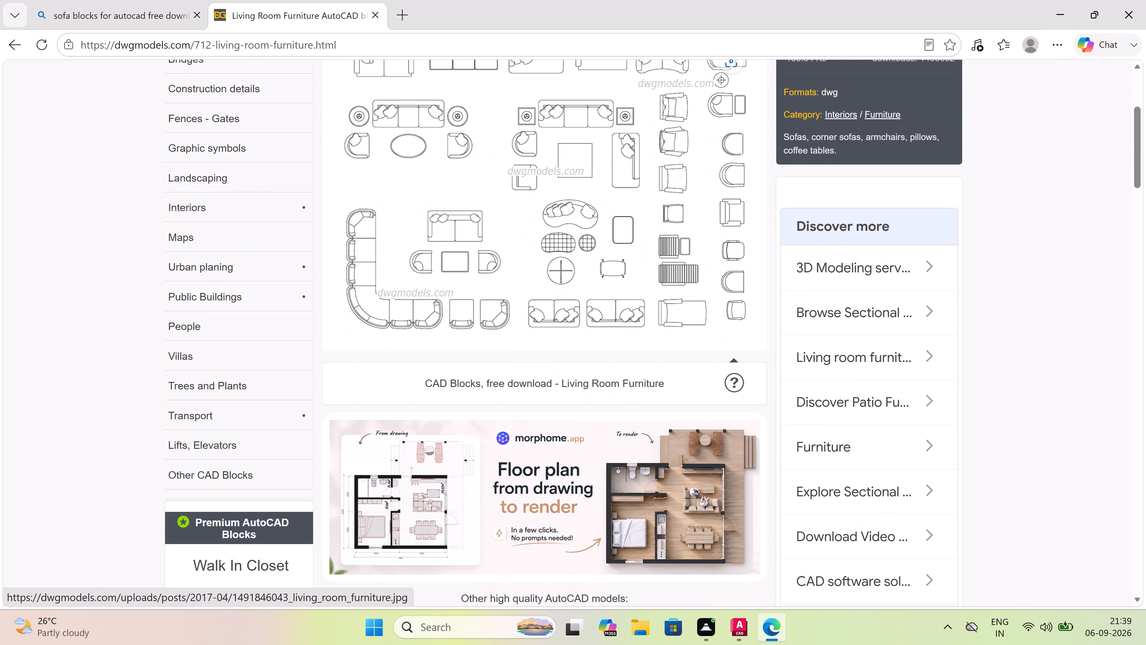
{"action": "scroll", "coordinate": [462, 320], "scroll_direction": "down", "scroll_amount": 7}
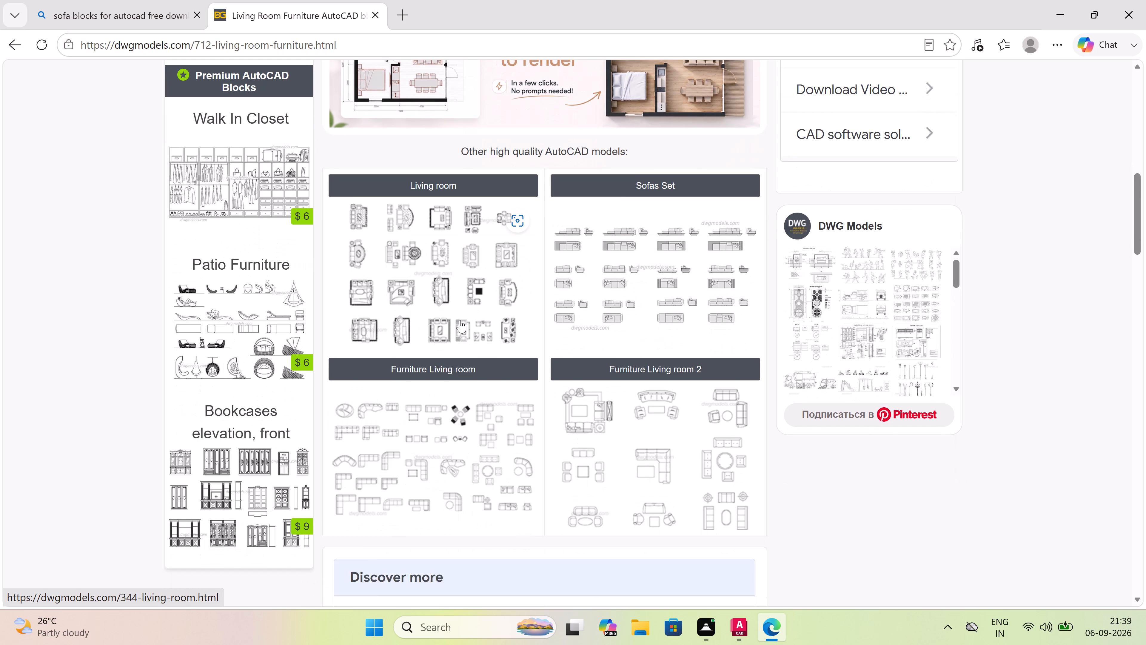
{"action": "scroll", "coordinate": [460, 320], "scroll_direction": "down", "scroll_amount": 2}
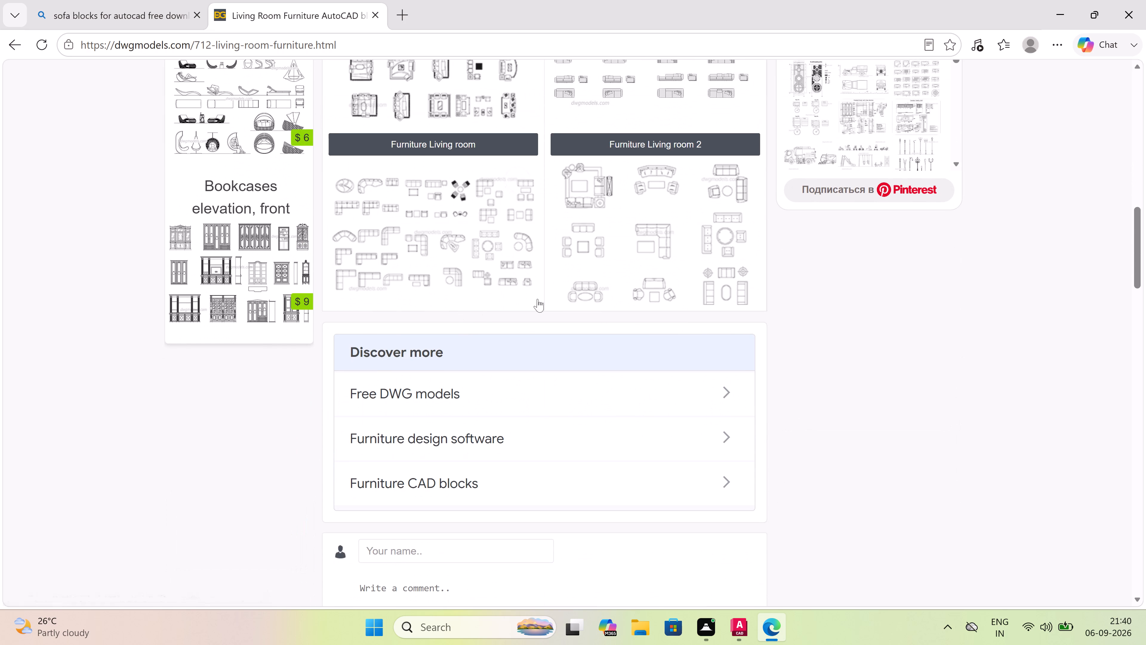
{"action": "left_click", "coordinate": [650, 261]}
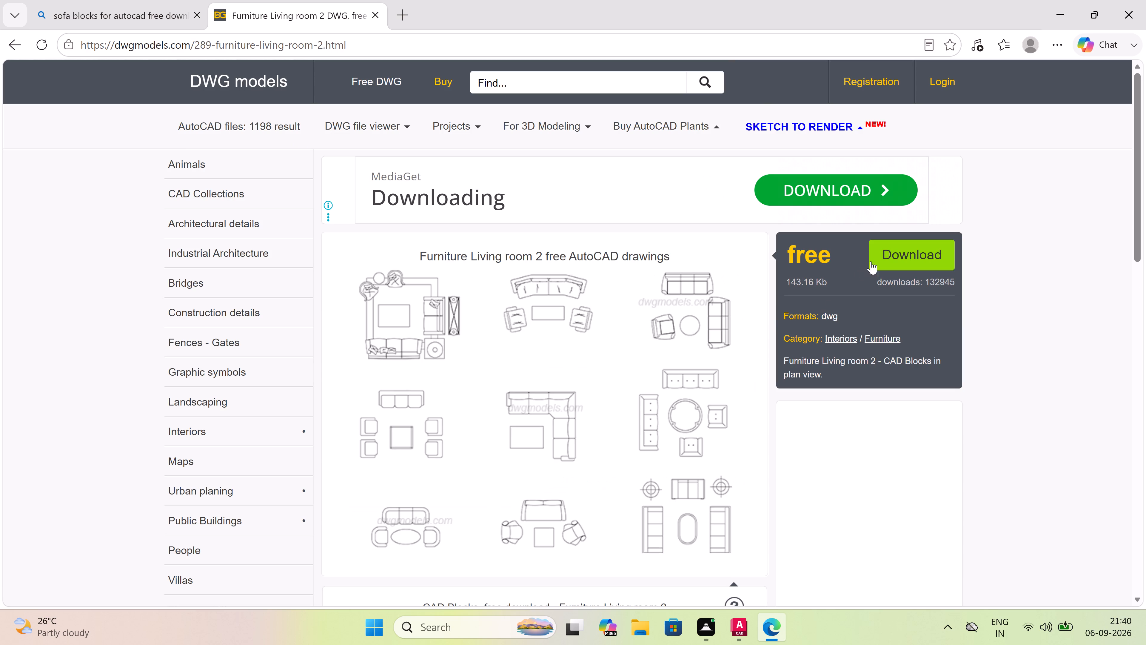
Download furniture_living_room_2.dwg and open it in AutoCAD.
{"action": "left_click", "coordinate": [881, 253]}
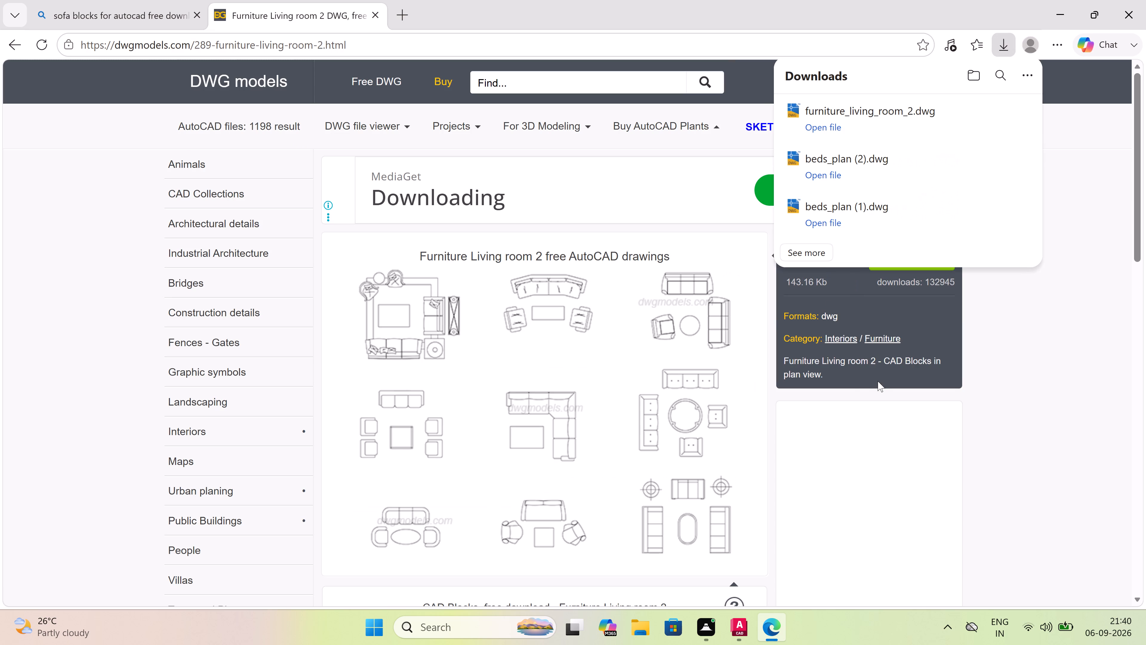
{"action": "double_click", "coordinate": [882, 119]}
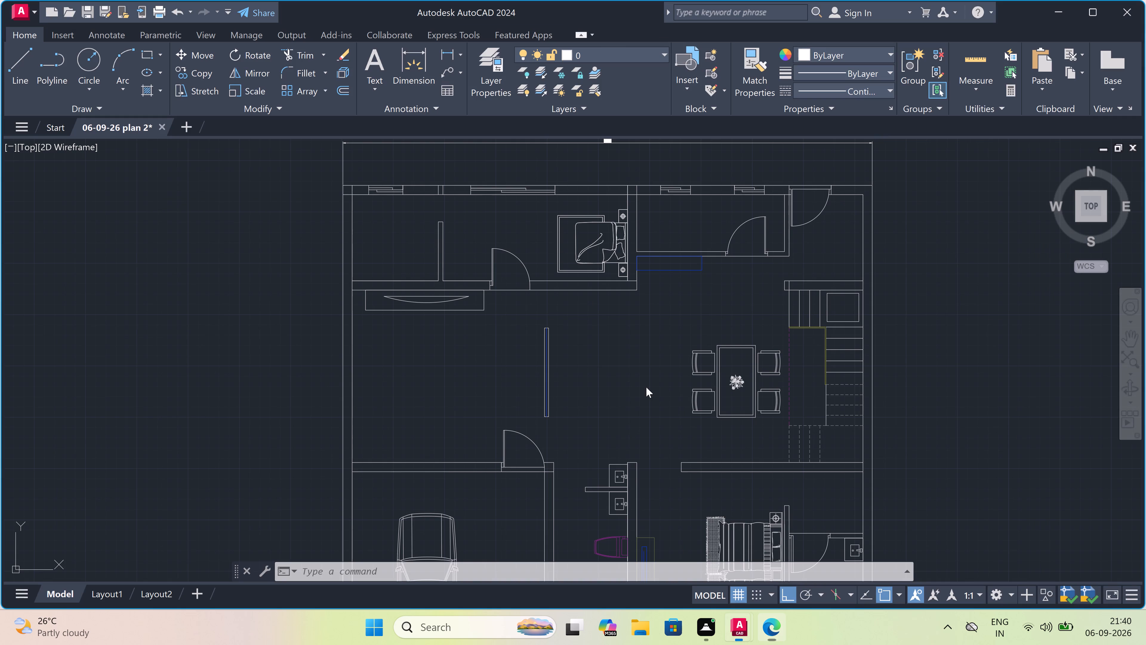
Copy the curved sofa set with its two armchairs and rectangular coffee table from the top row of furniture_living_room_2.
{"action": "scroll", "coordinate": [656, 365], "scroll_direction": "down", "scroll_amount": 2}
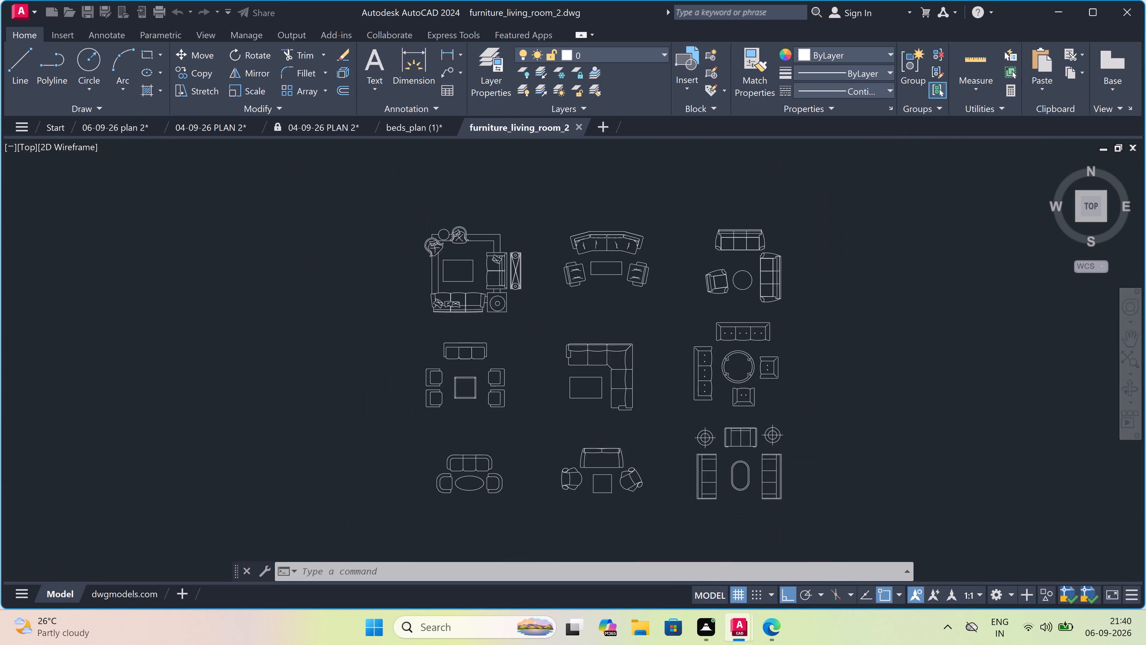
{"action": "scroll", "coordinate": [656, 363], "scroll_direction": "up", "scroll_amount": 2}
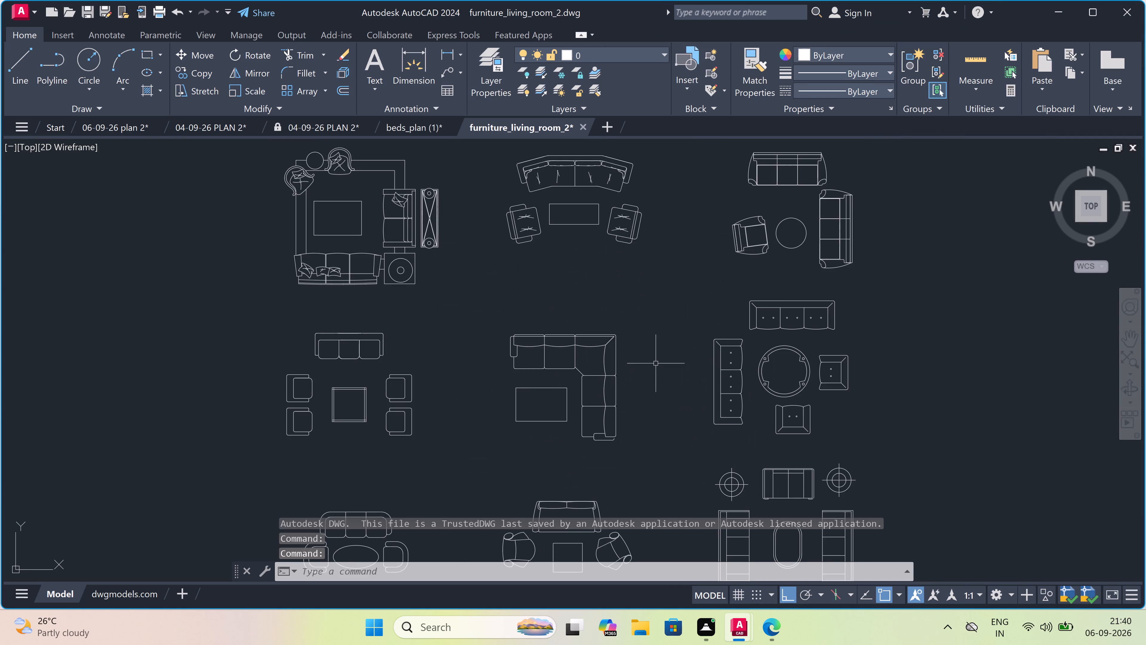
{"action": "scroll", "coordinate": [656, 362], "scroll_direction": "down", "scroll_amount": 1}
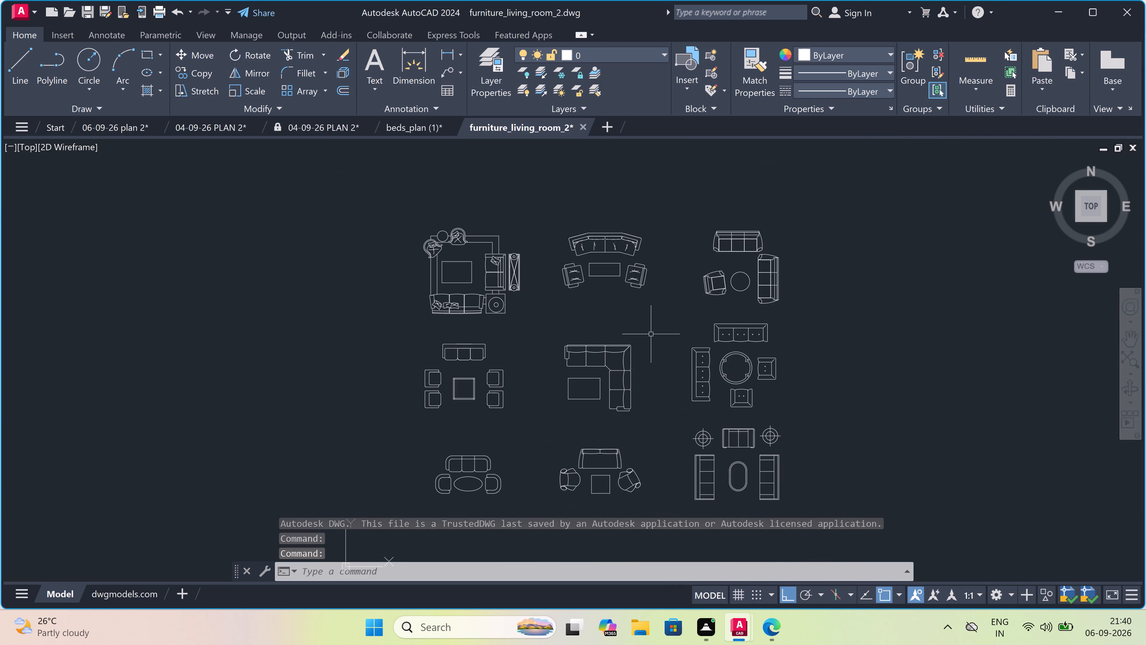
{"action": "scroll", "coordinate": [654, 211], "scroll_direction": "up", "scroll_amount": 1}
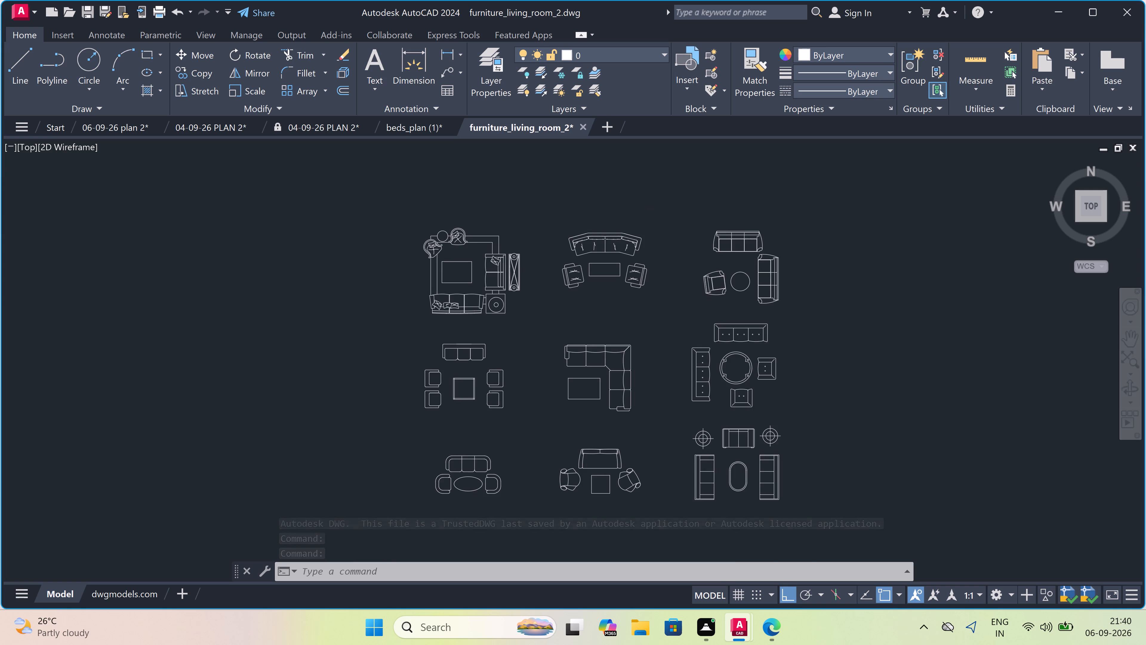
{"action": "left_click_drag", "start_coordinate": [663, 212], "coordinate": [662, 215]}
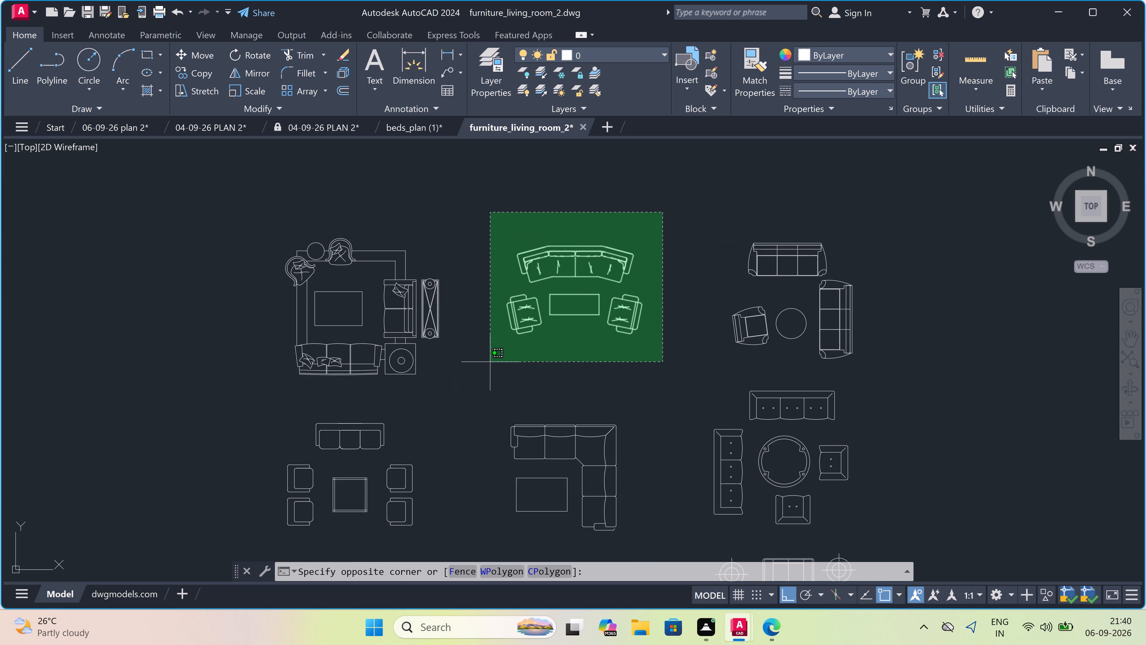
{"action": "left_click", "coordinate": [442, 364]}
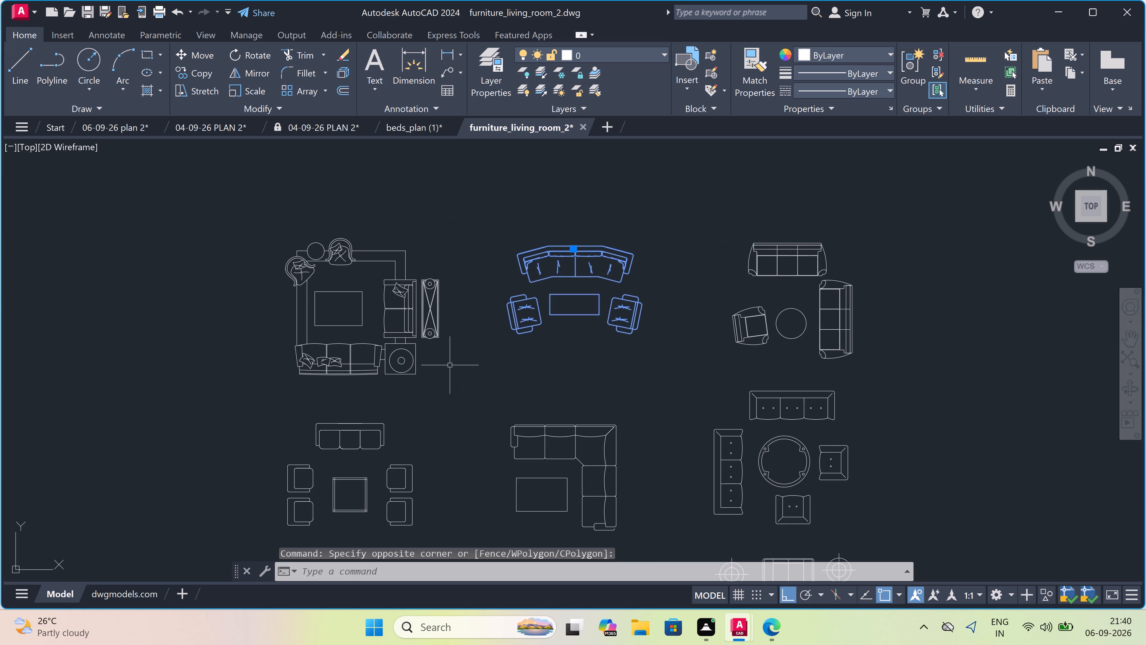
{"action": "key", "text": "ctrl+c"}
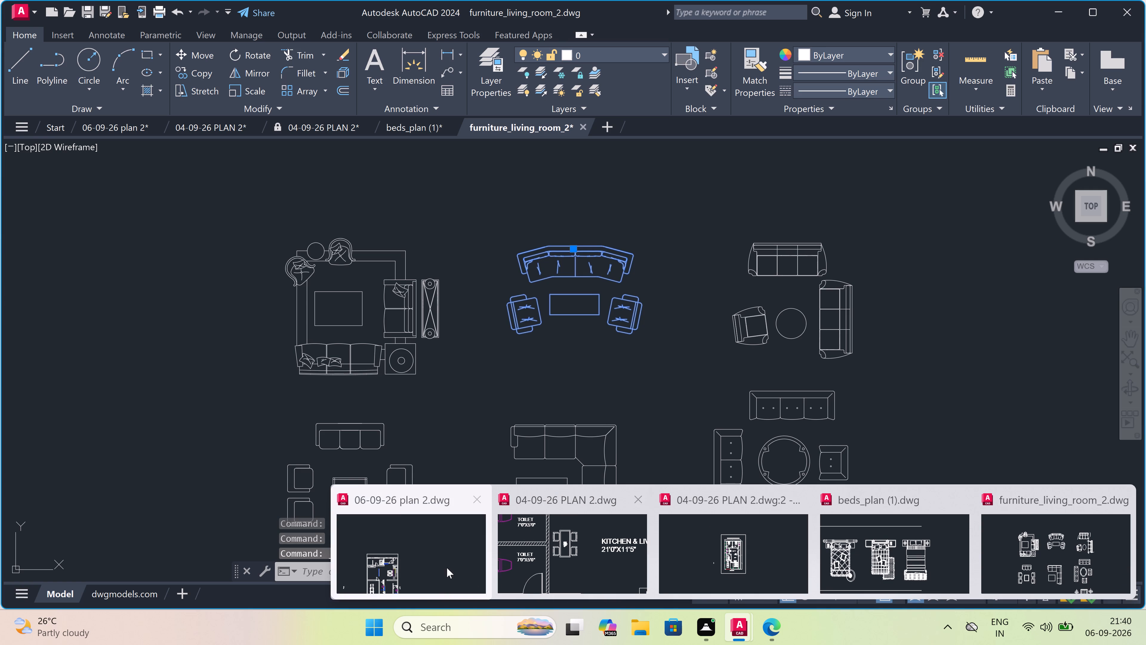
Switch to the 06-09-26 plan 2 drawing and paste the curved sofa set in the empty space northeast of the floor plan.
{"action": "left_click", "coordinate": [436, 566]}
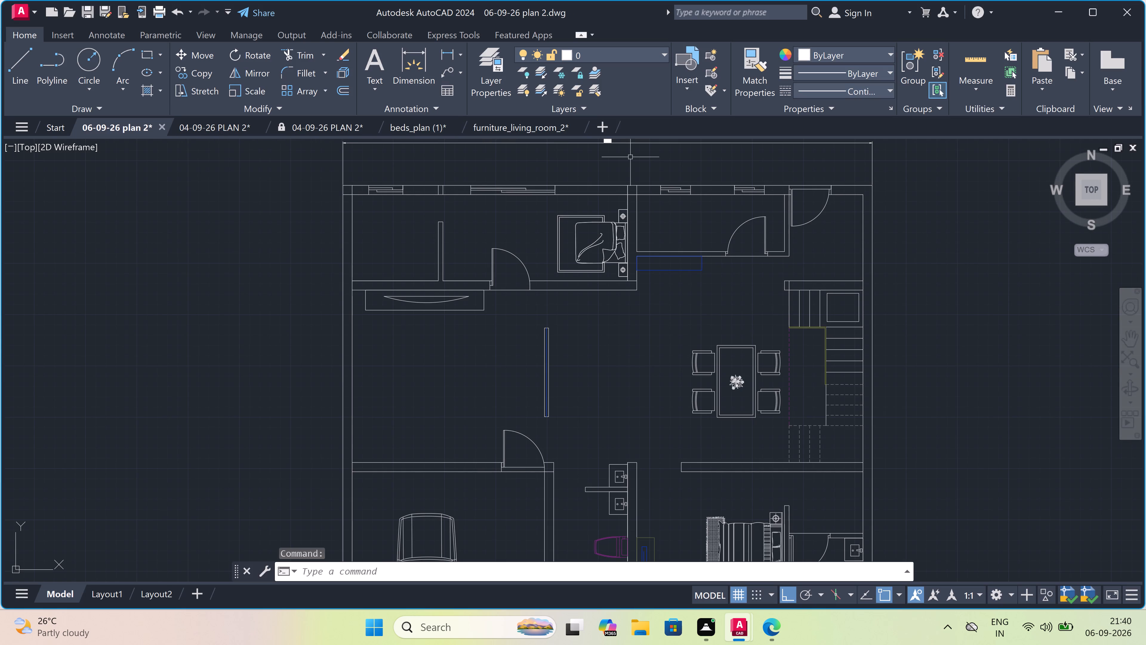
{"action": "key", "text": "ctrl+v"}
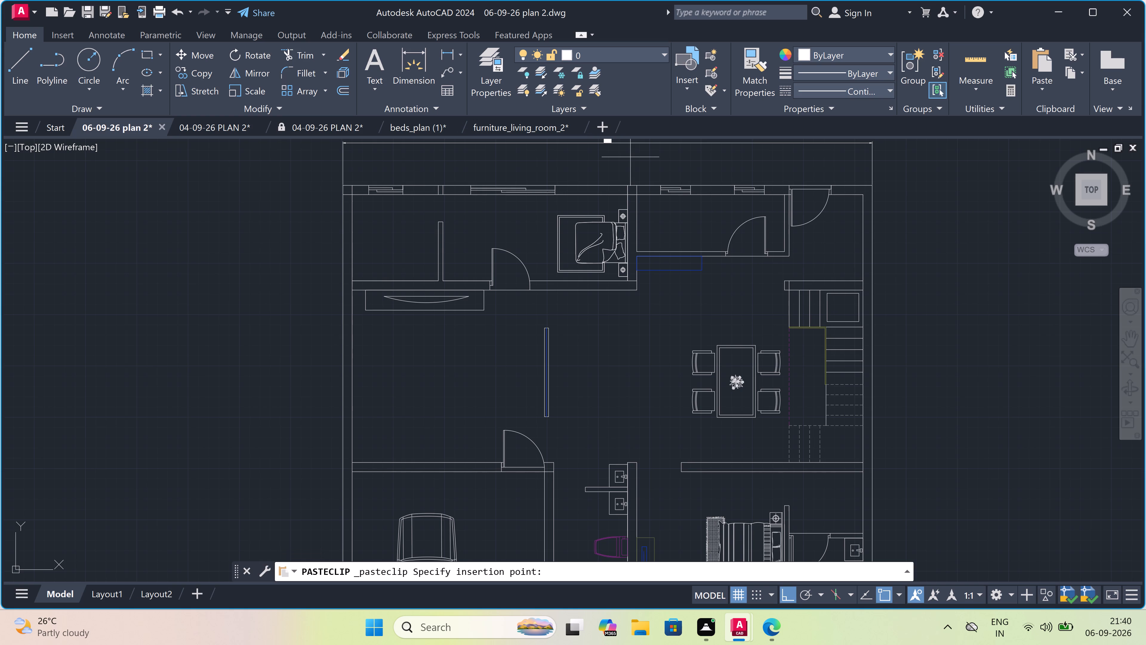
{"action": "scroll", "coordinate": [435, 566], "scroll_direction": "down", "scroll_amount": 5}
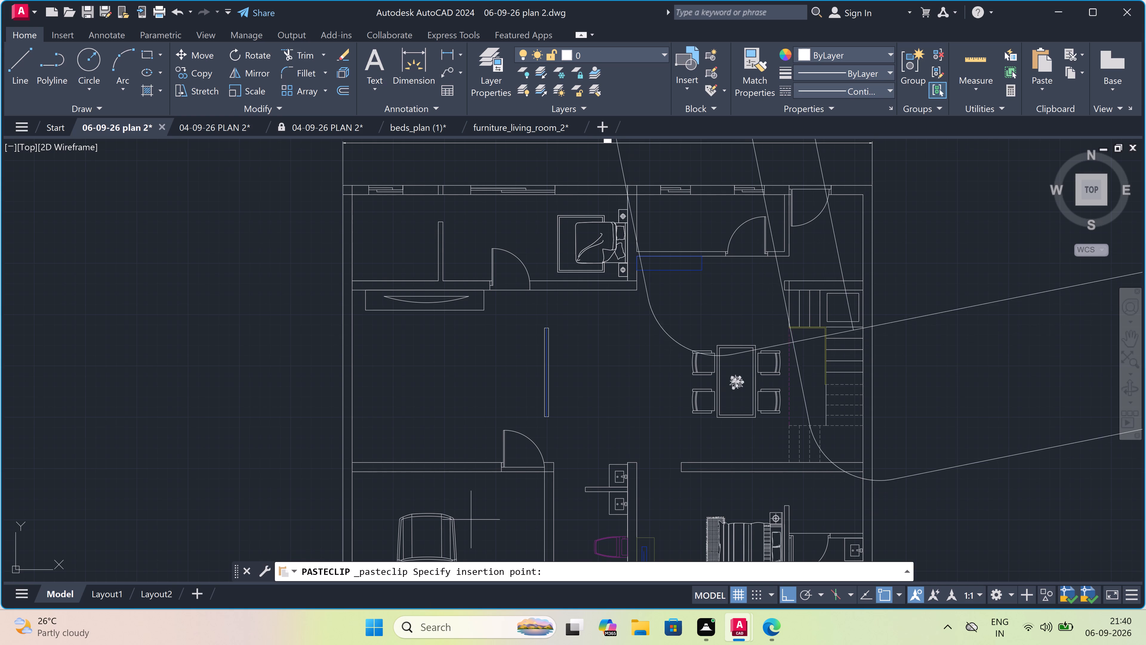
{"action": "scroll", "coordinate": [475, 507], "scroll_direction": "down", "scroll_amount": 7}
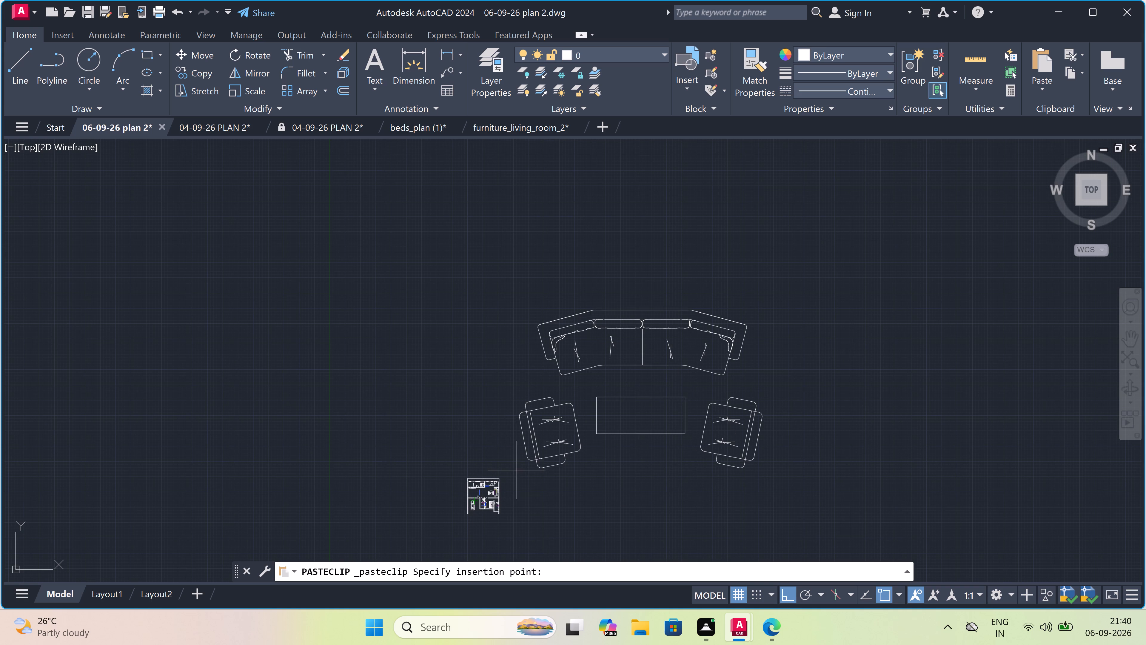
{"action": "left_click", "coordinate": [517, 468]}
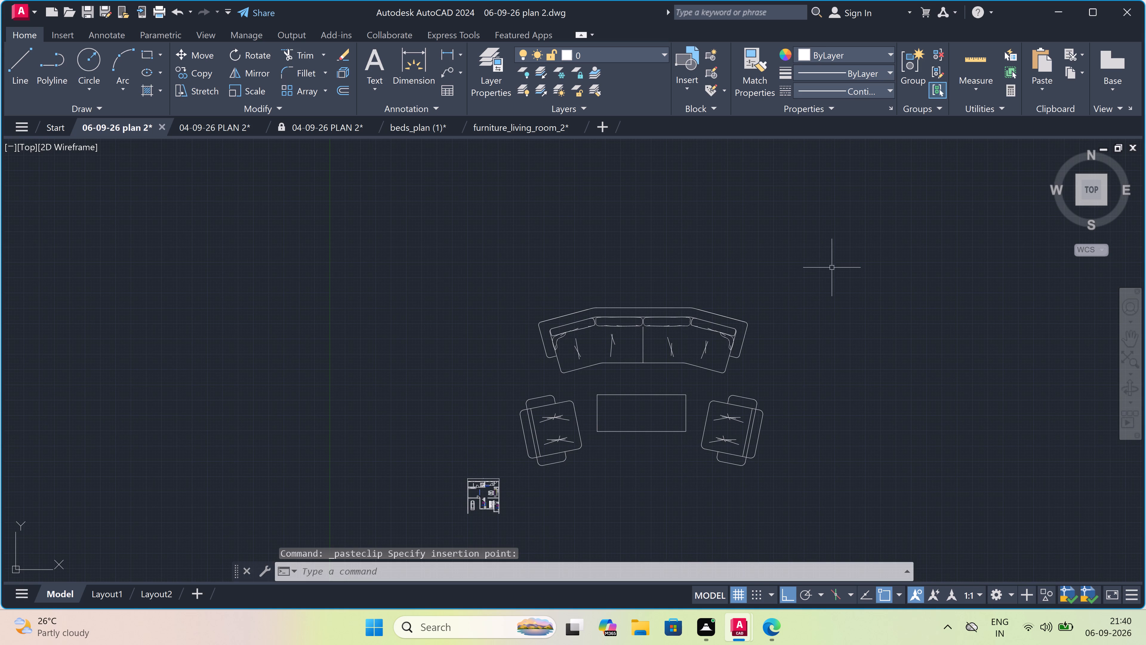
Scale the pasted sofa set down freehand from a base point at the sofa's front centre to roughly match the plan's furniture.
{"action": "left_click", "coordinate": [837, 271]}
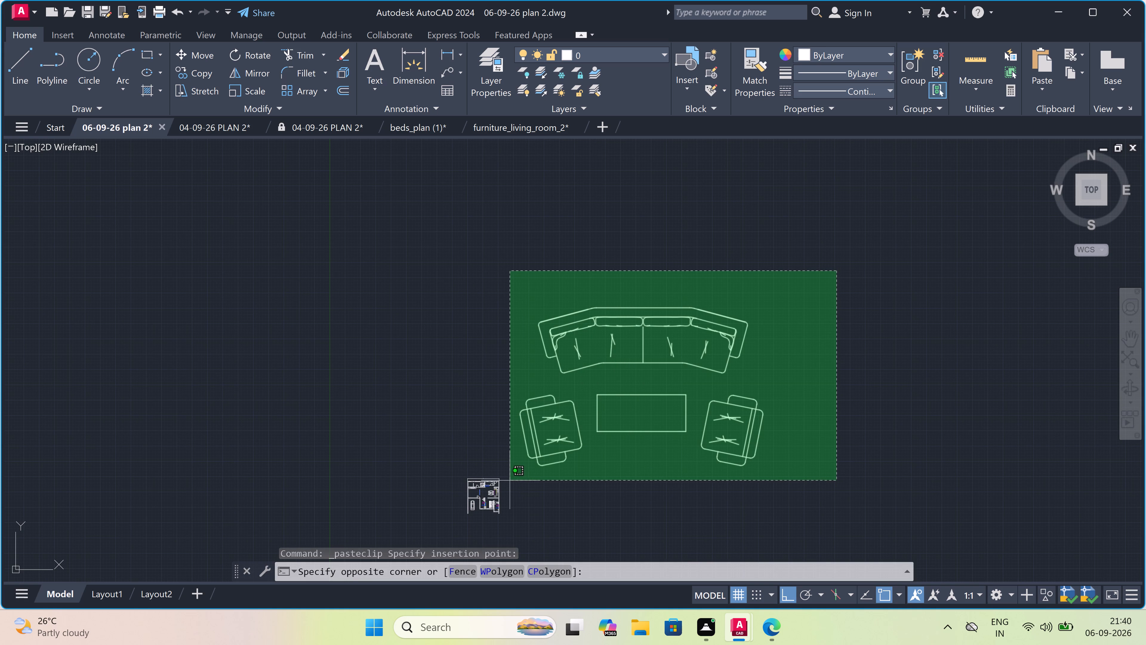
{"action": "left_click", "coordinate": [499, 468]}
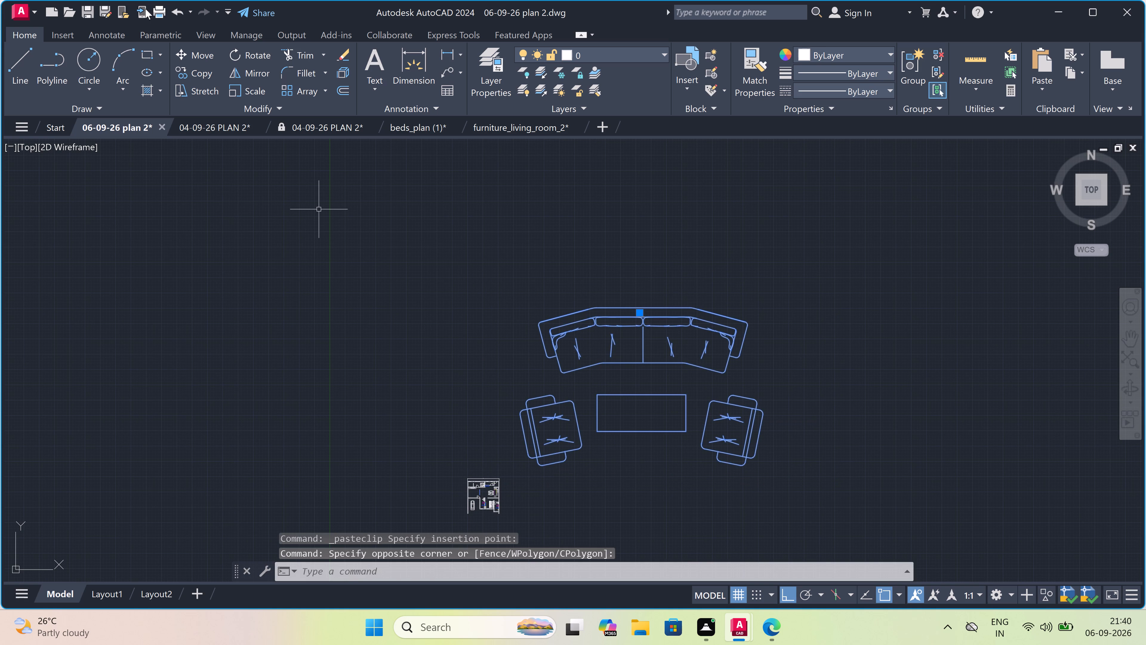
{"action": "left_click", "coordinate": [258, 90]}
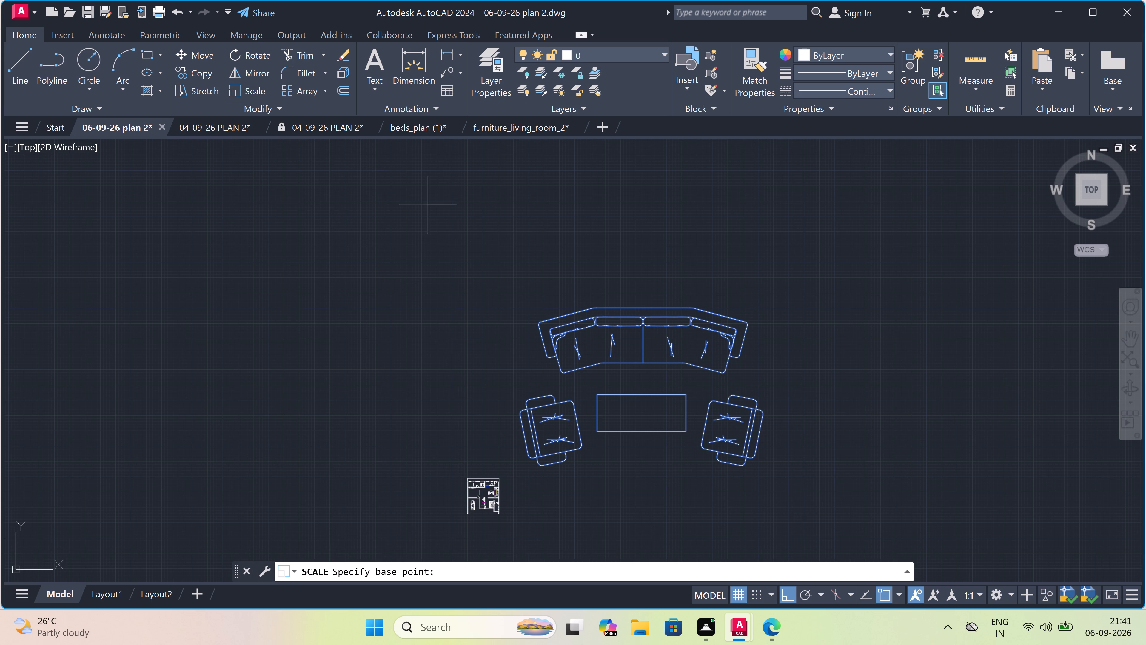
{"action": "left_click", "coordinate": [647, 370]}
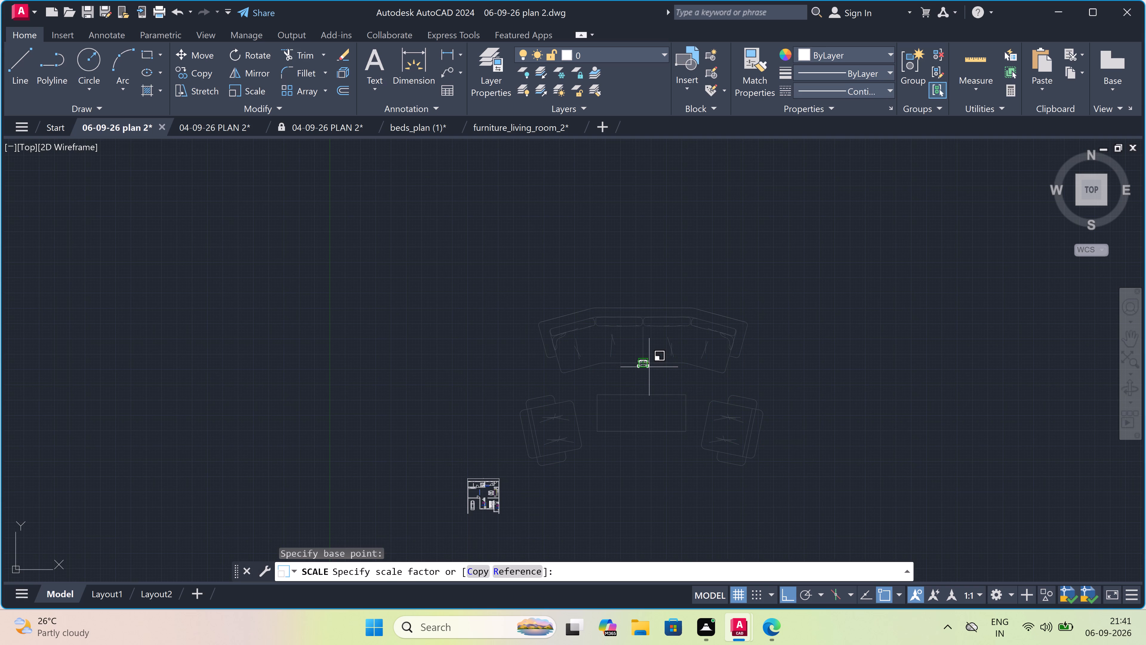
{"action": "double_click", "coordinate": [649, 367]}
{"action": "left_click_drag", "start_coordinate": [654, 346], "coordinate": [653, 353]}
{"action": "left_click_drag", "start_coordinate": [650, 359], "coordinate": [646, 364]}
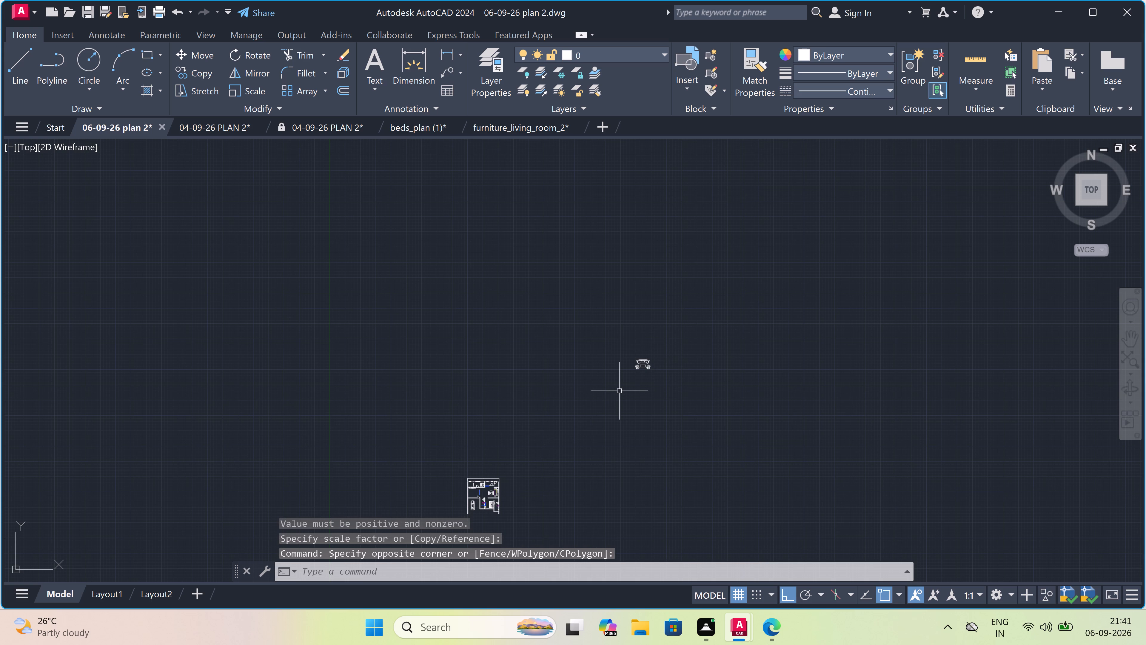
Move the reduced sofa set to the empty space just east of the floor plan, with Ortho off.
{"action": "left_click", "coordinate": [664, 351]}
{"action": "left_click", "coordinate": [618, 408]}
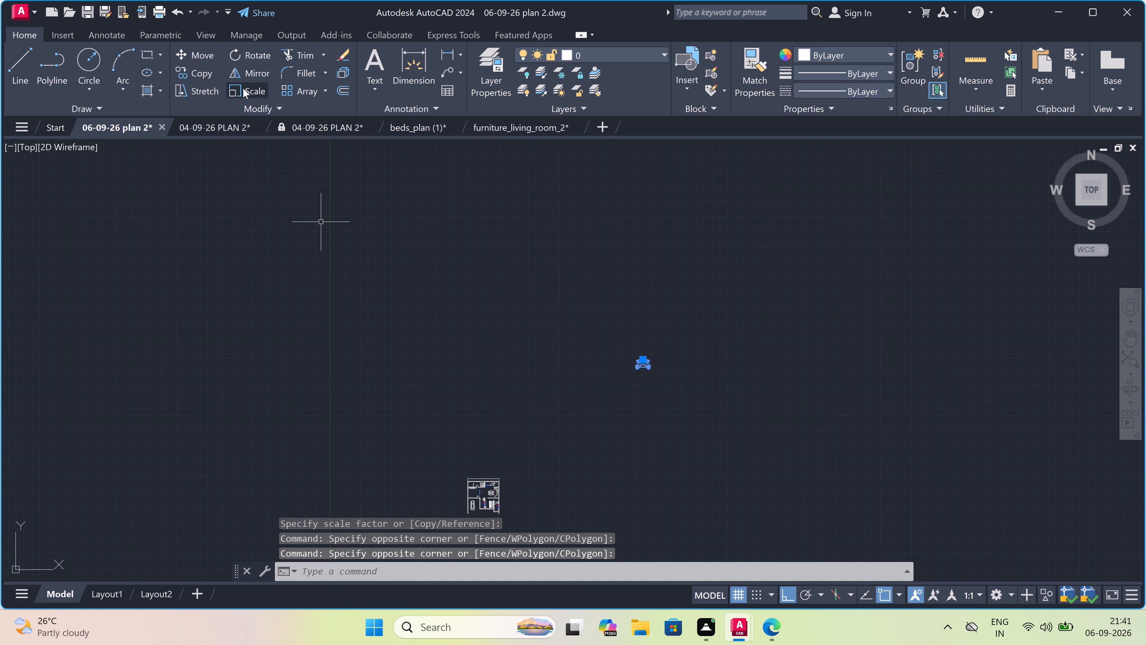
{"action": "left_click", "coordinate": [206, 50]}
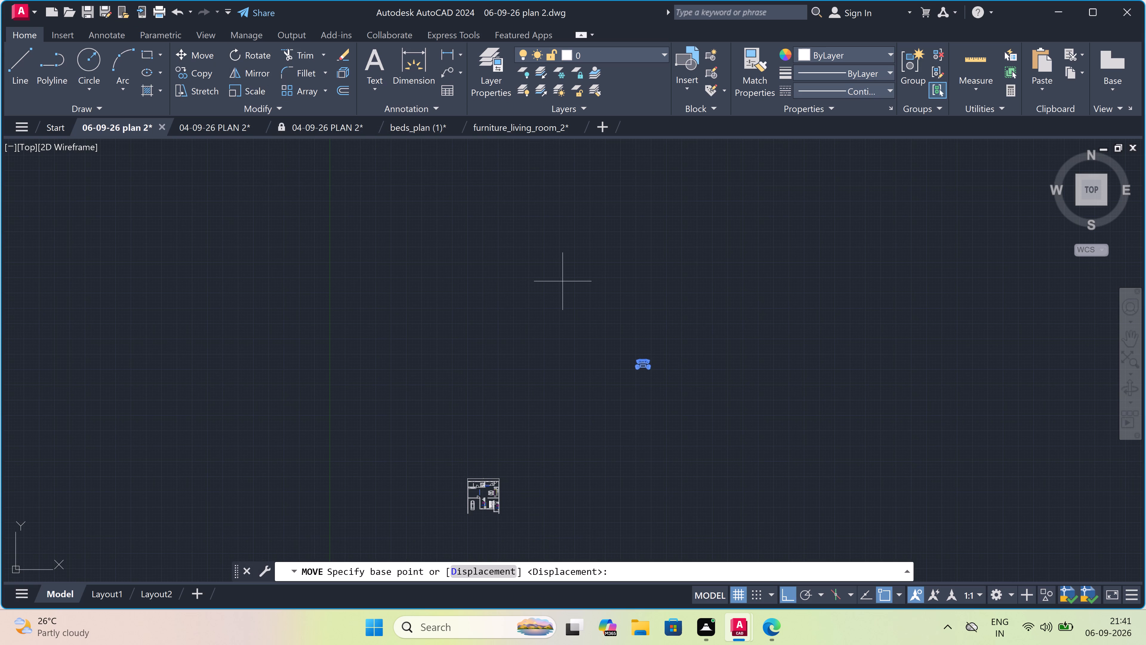
{"action": "scroll", "coordinate": [555, 498], "scroll_direction": "up", "scroll_amount": 2}
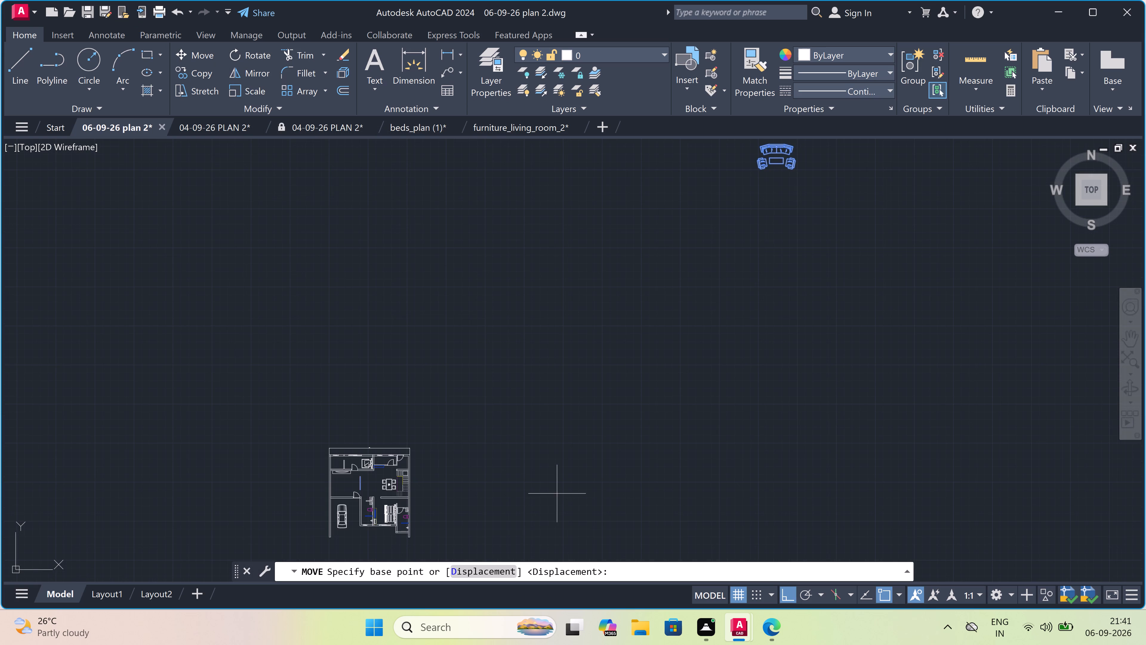
{"action": "left_click", "coordinate": [780, 162]}
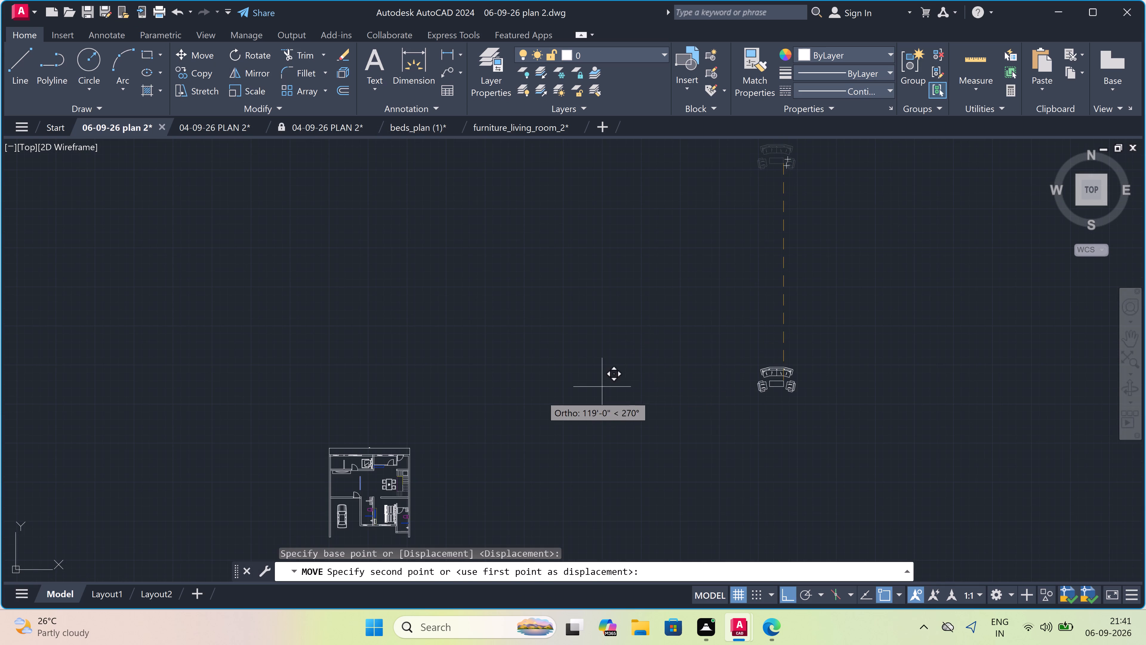
{"action": "key", "text": "F8"}
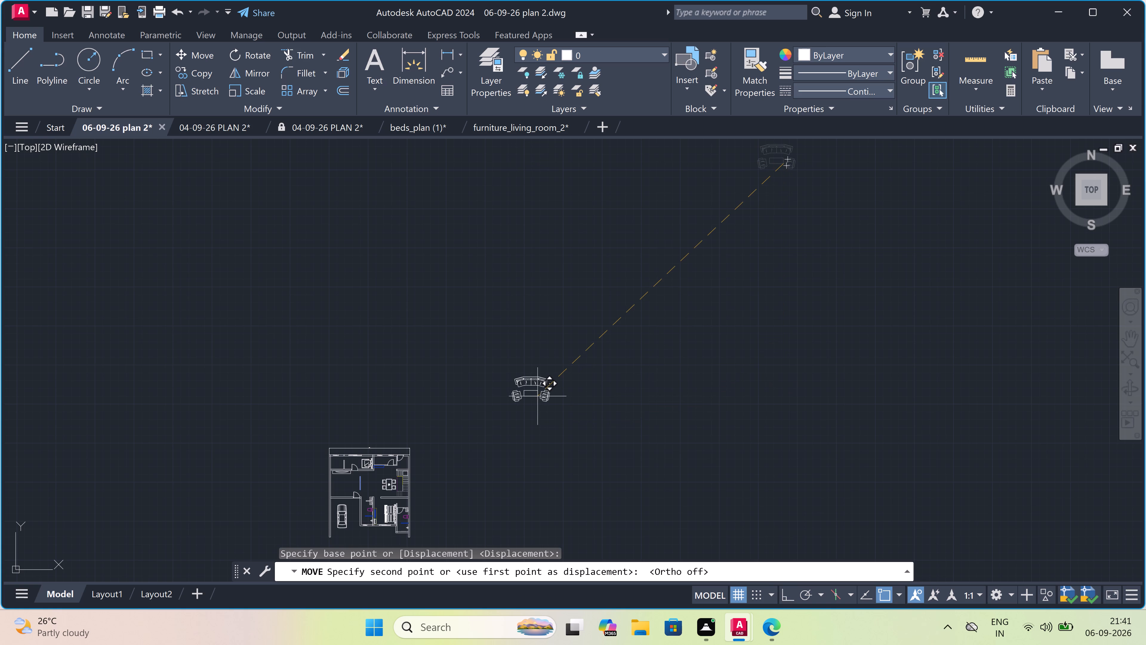
{"action": "scroll", "coordinate": [332, 520], "scroll_direction": "up", "scroll_amount": 3}
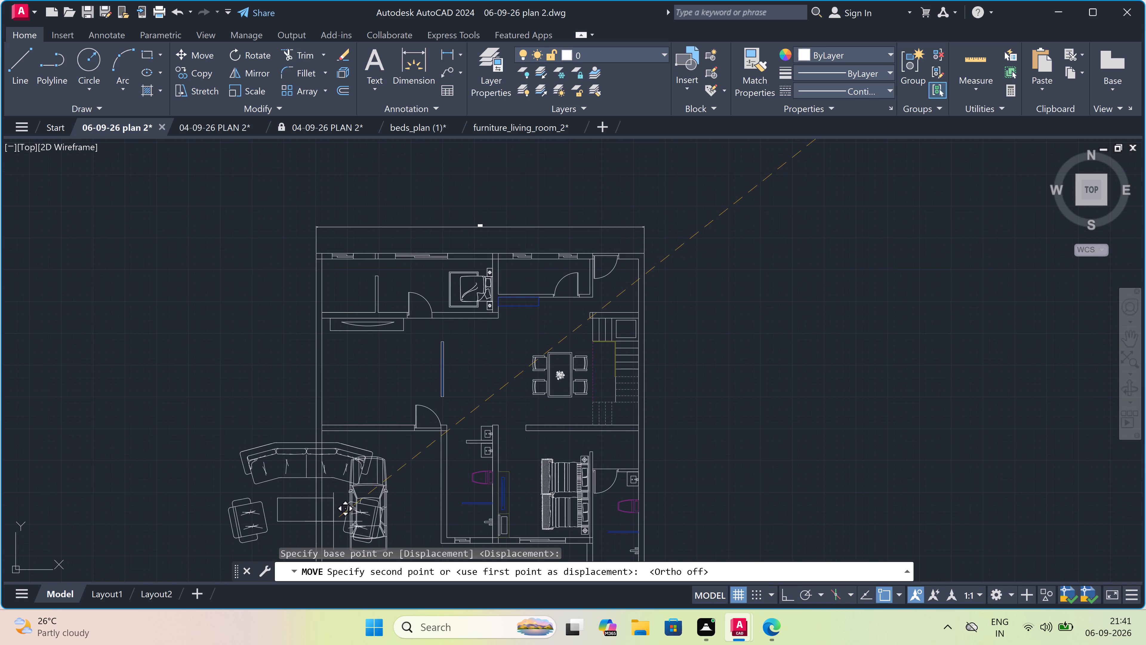
{"action": "scroll", "coordinate": [489, 472], "scroll_direction": "up", "scroll_amount": 2}
{"action": "scroll", "coordinate": [495, 480], "scroll_direction": "down", "scroll_amount": 1}
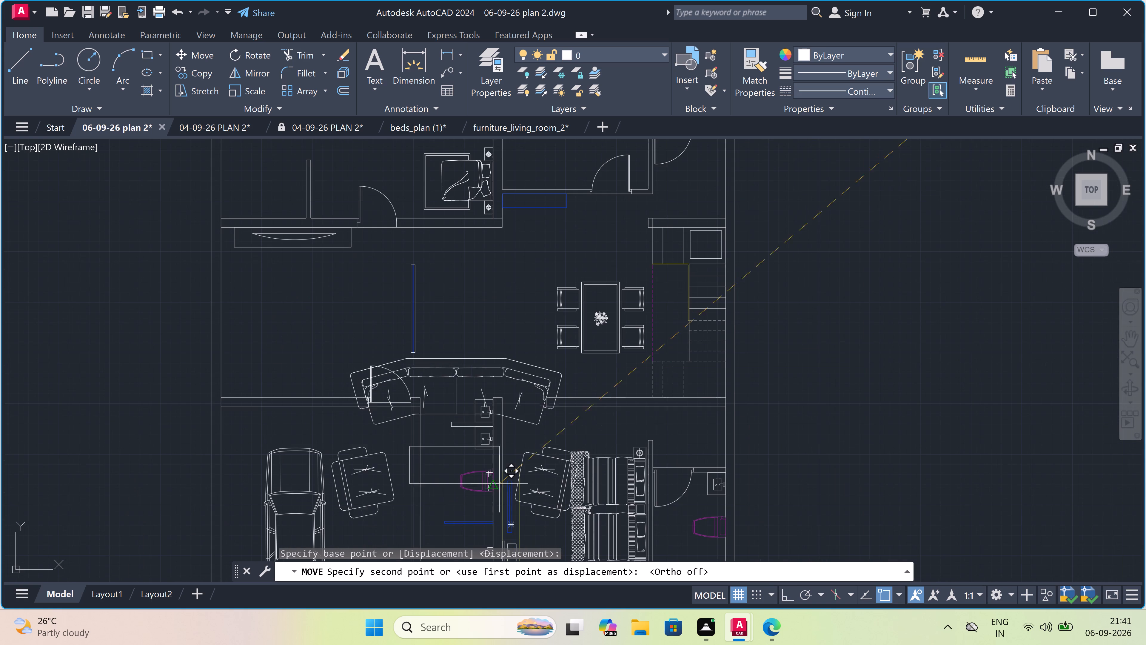
{"action": "scroll", "coordinate": [854, 382], "scroll_direction": "down", "scroll_amount": 2}
{"action": "scroll", "coordinate": [887, 382], "scroll_direction": "up", "scroll_amount": 1}
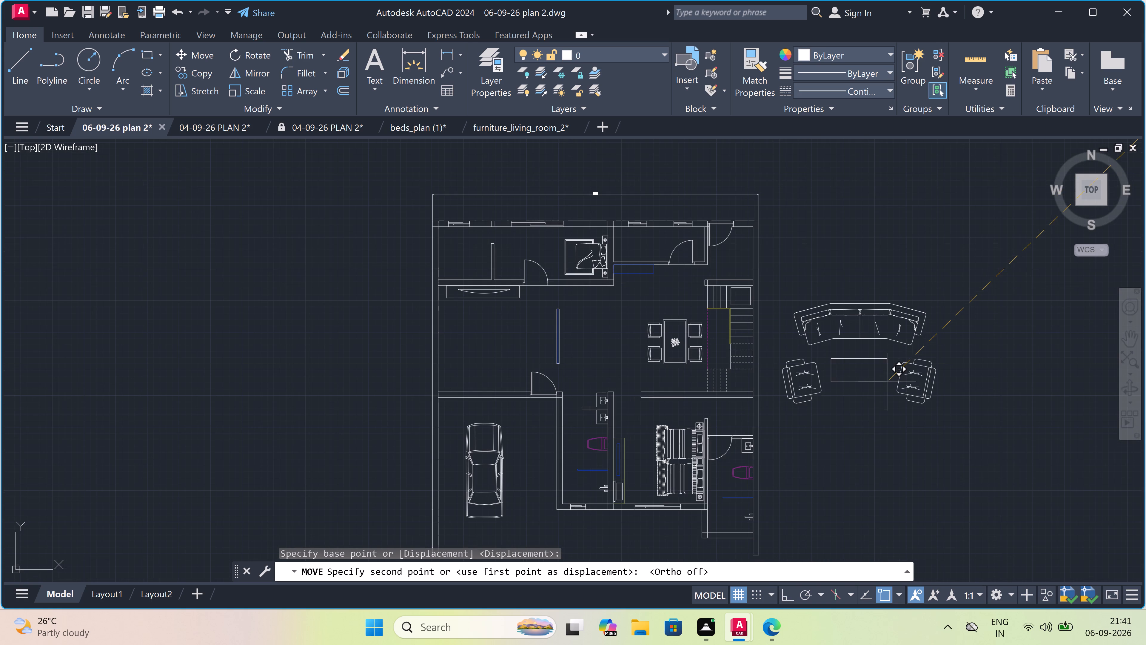
{"action": "left_click", "coordinate": [921, 373]}
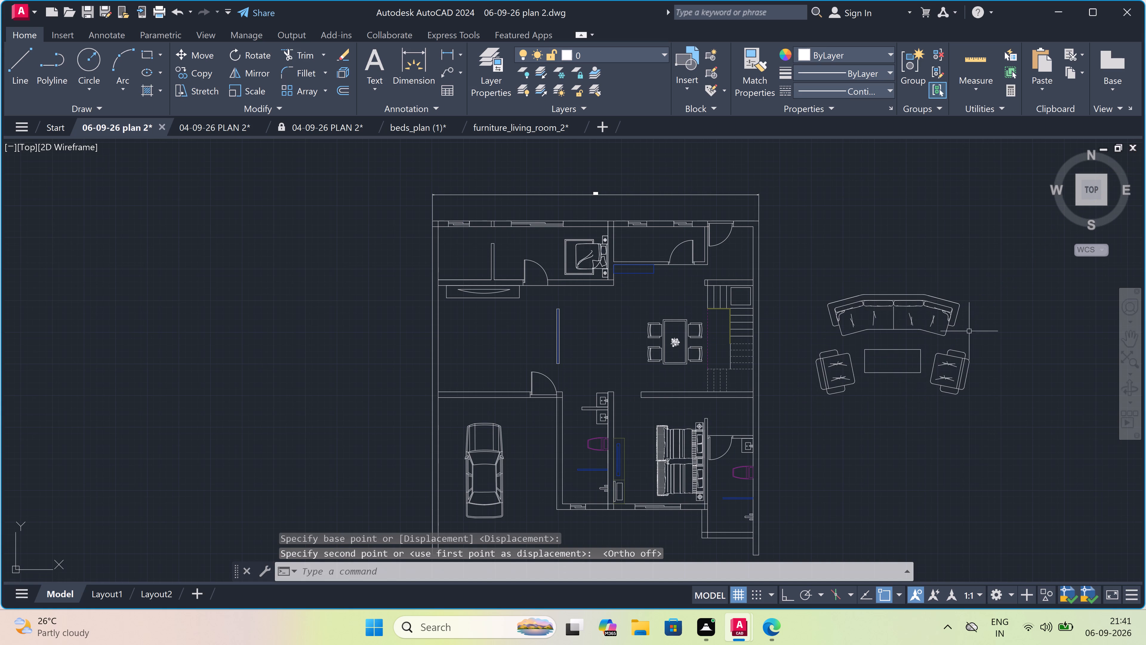
Scale the curved sofa set down freehand about the coffee table's centre to a little under half its size.
{"action": "left_click_drag", "start_coordinate": [1006, 282], "coordinate": [1005, 304]}
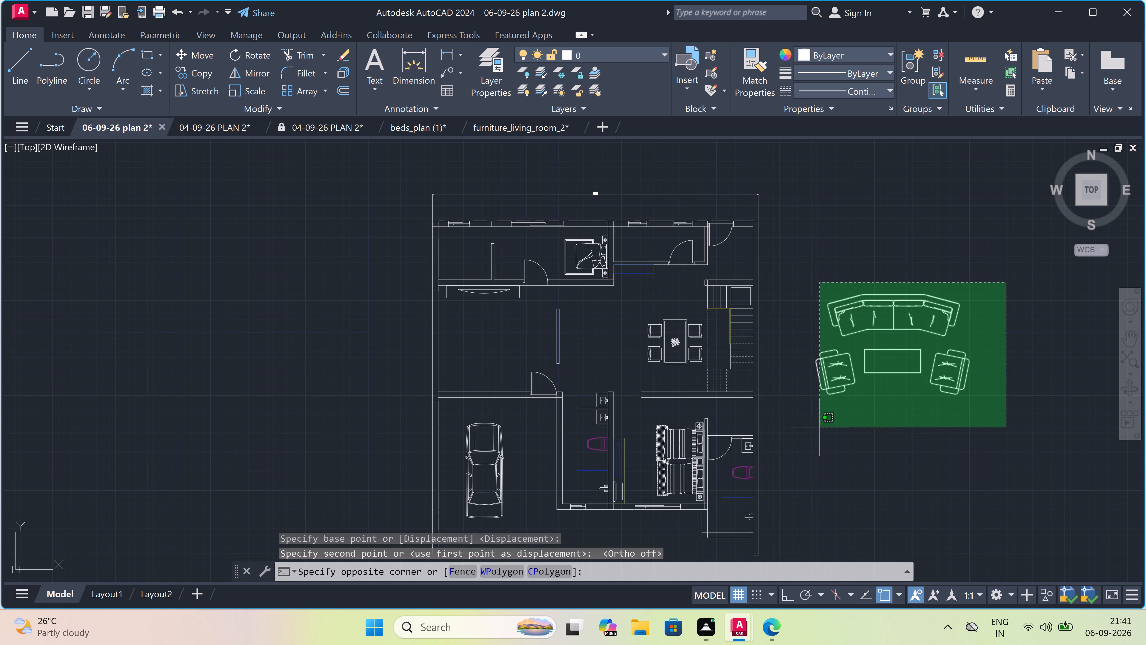
{"action": "left_click", "coordinate": [784, 431]}
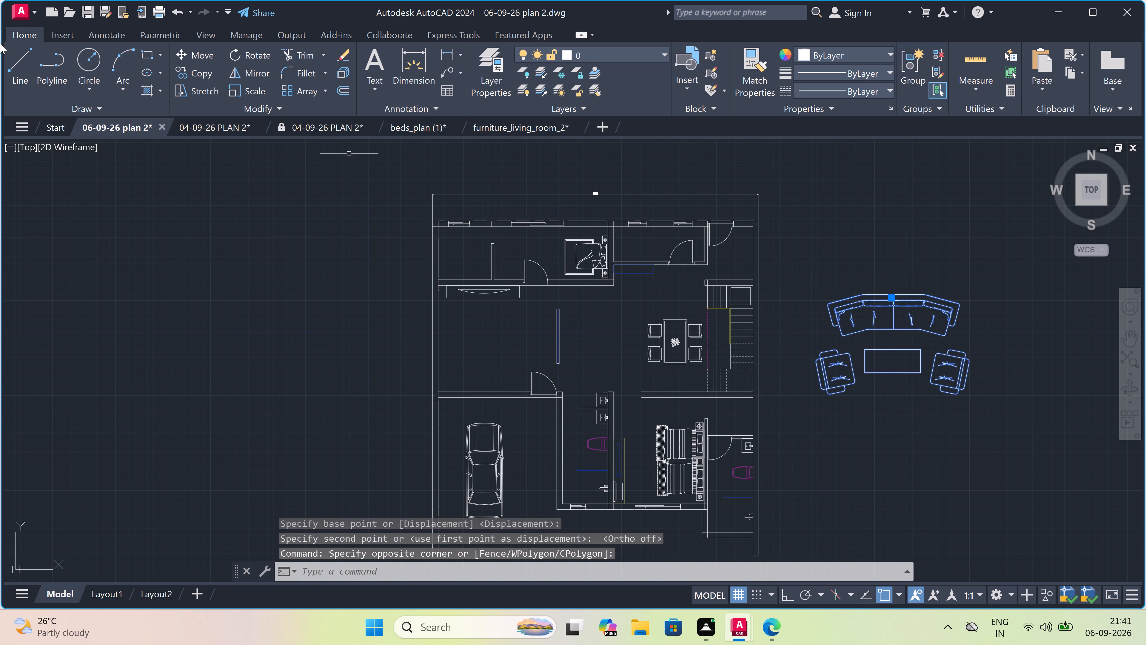
{"action": "left_click", "coordinate": [250, 93]}
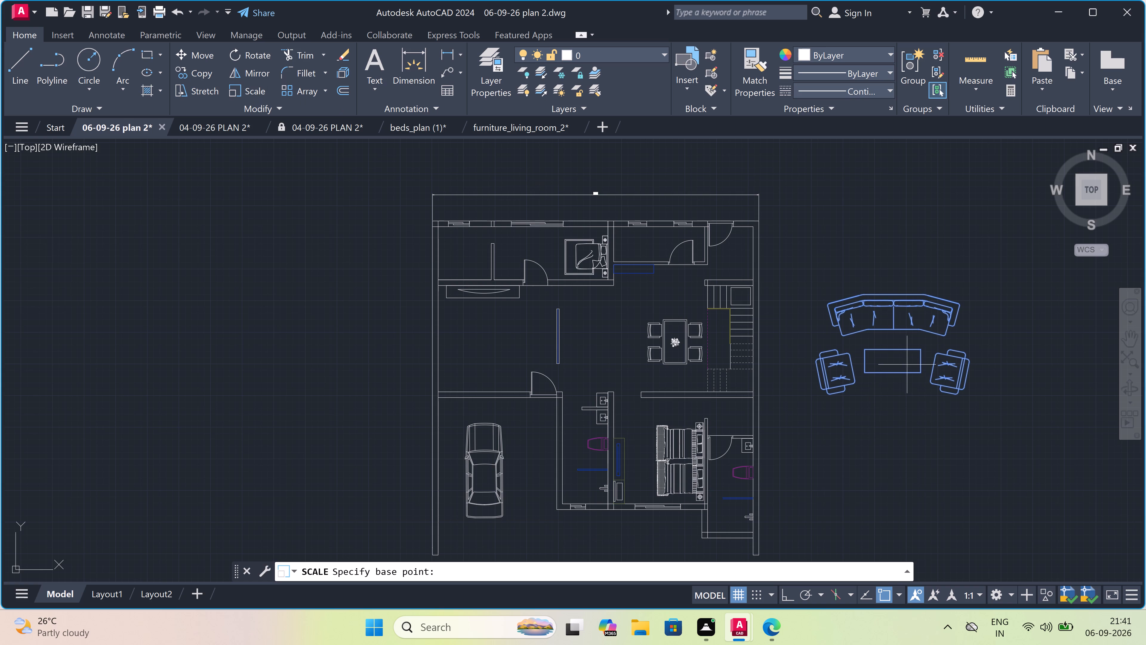
{"action": "left_click", "coordinate": [899, 363]}
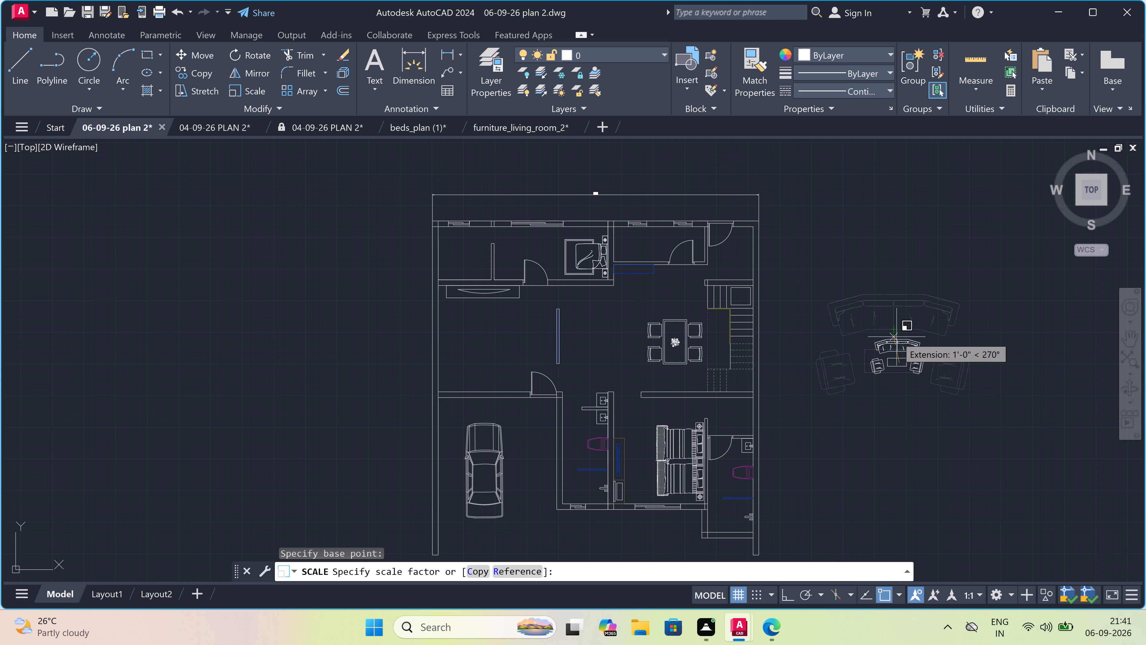
{"action": "left_click", "coordinate": [897, 336]}
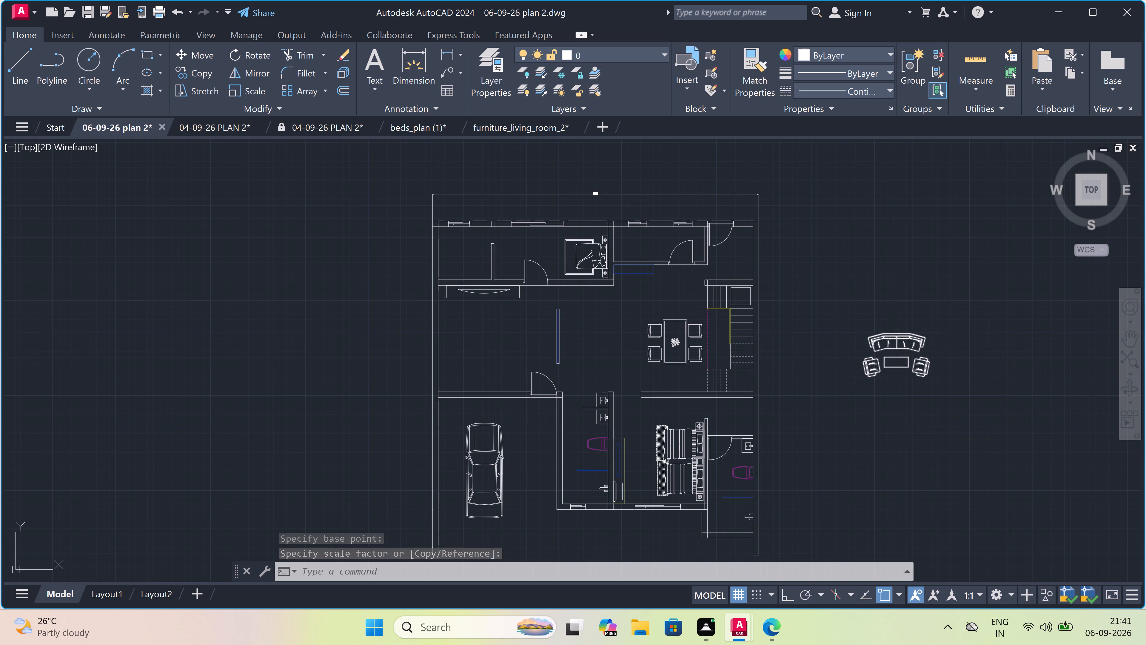
Scale the sofa set down again freehand from the coffee table's sofa-side edge to roughly two-thirds of its size.
{"action": "scroll", "coordinate": [894, 332], "scroll_direction": "up", "scroll_amount": 1}
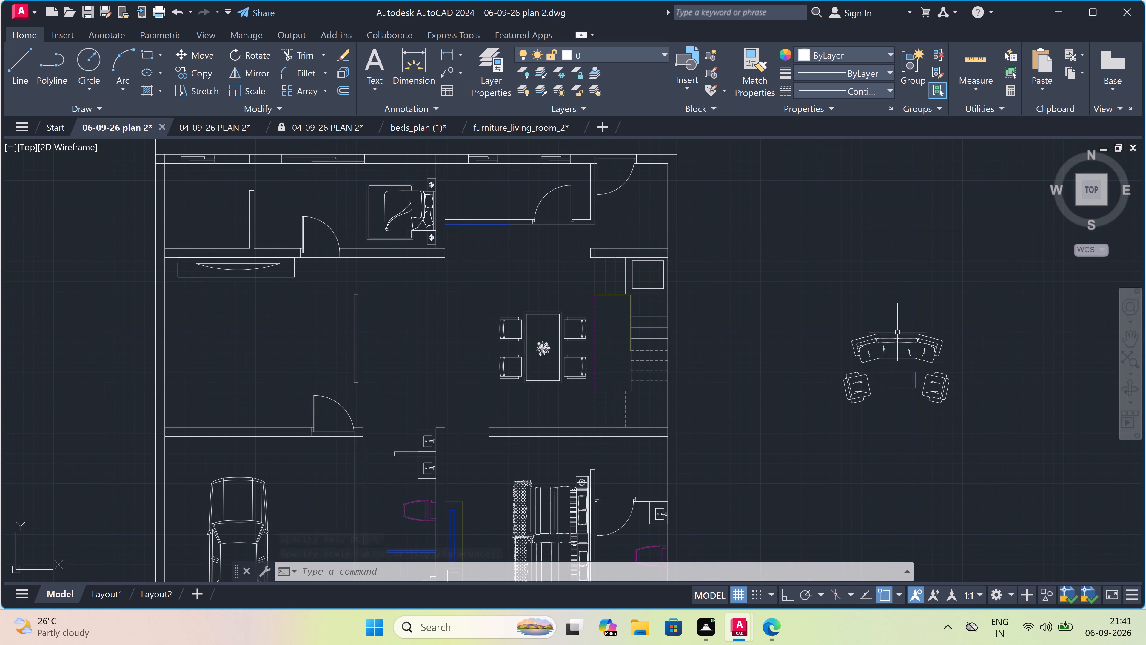
{"action": "left_click_drag", "start_coordinate": [1011, 312], "coordinate": [990, 344]}
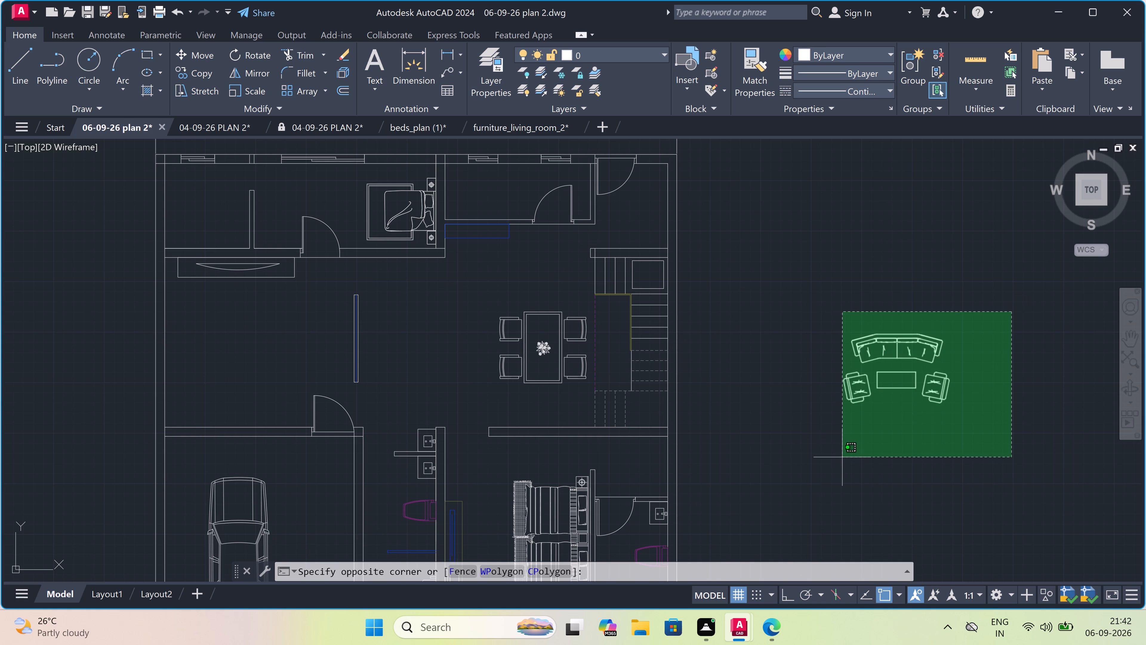
{"action": "left_click", "coordinate": [825, 464]}
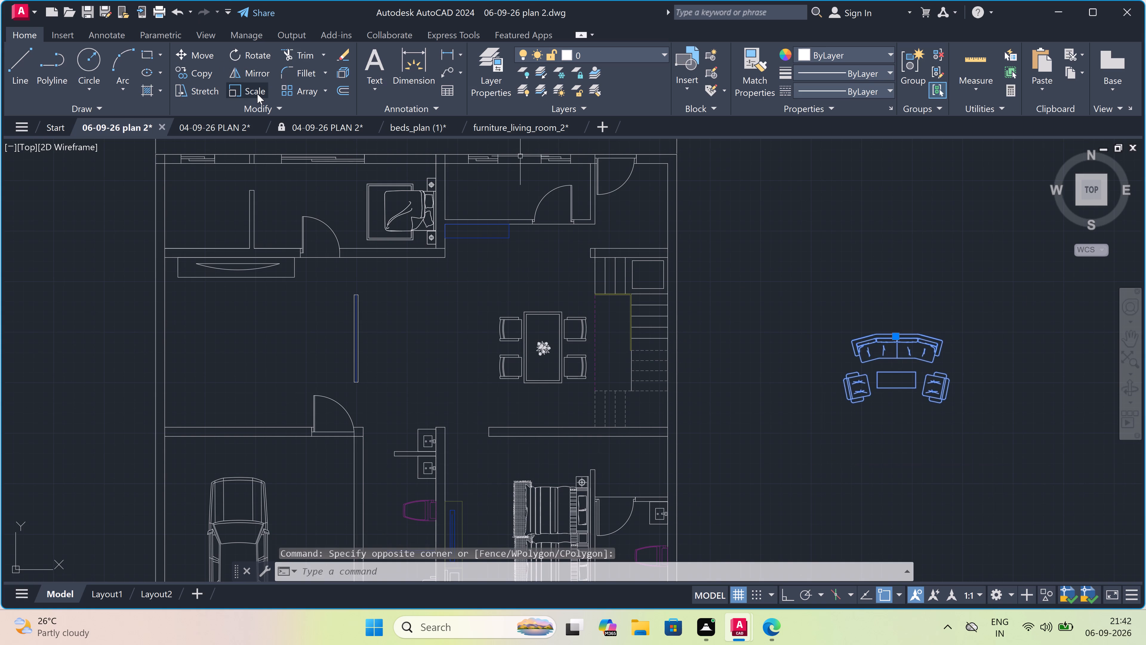
{"action": "left_click", "coordinate": [255, 92]}
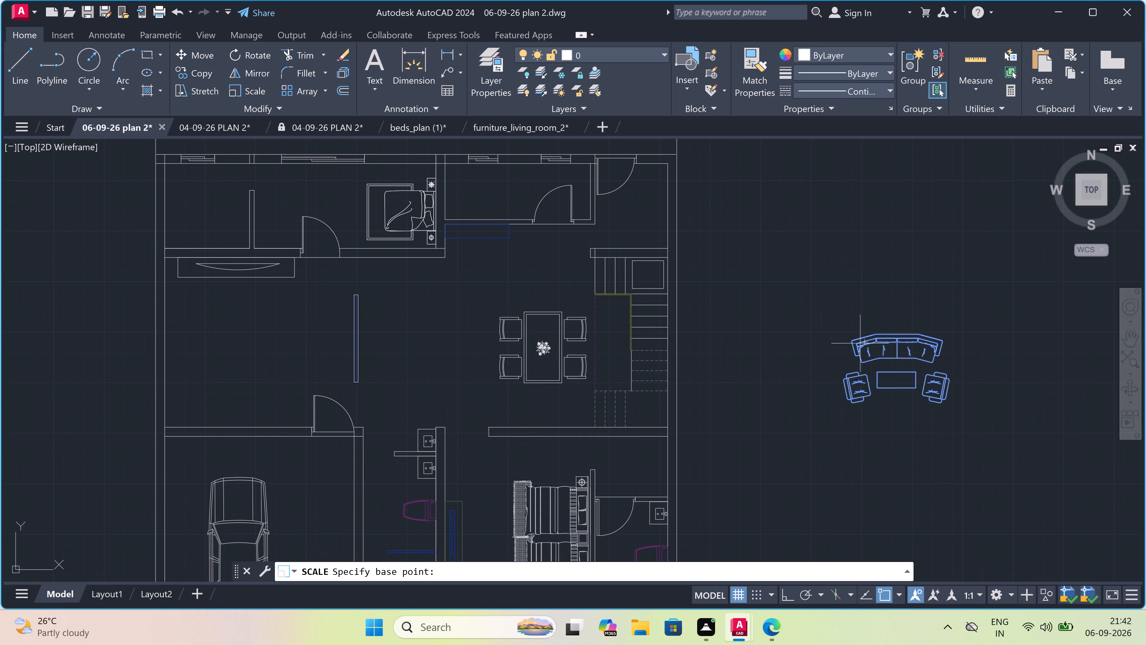
{"action": "left_click", "coordinate": [899, 371]}
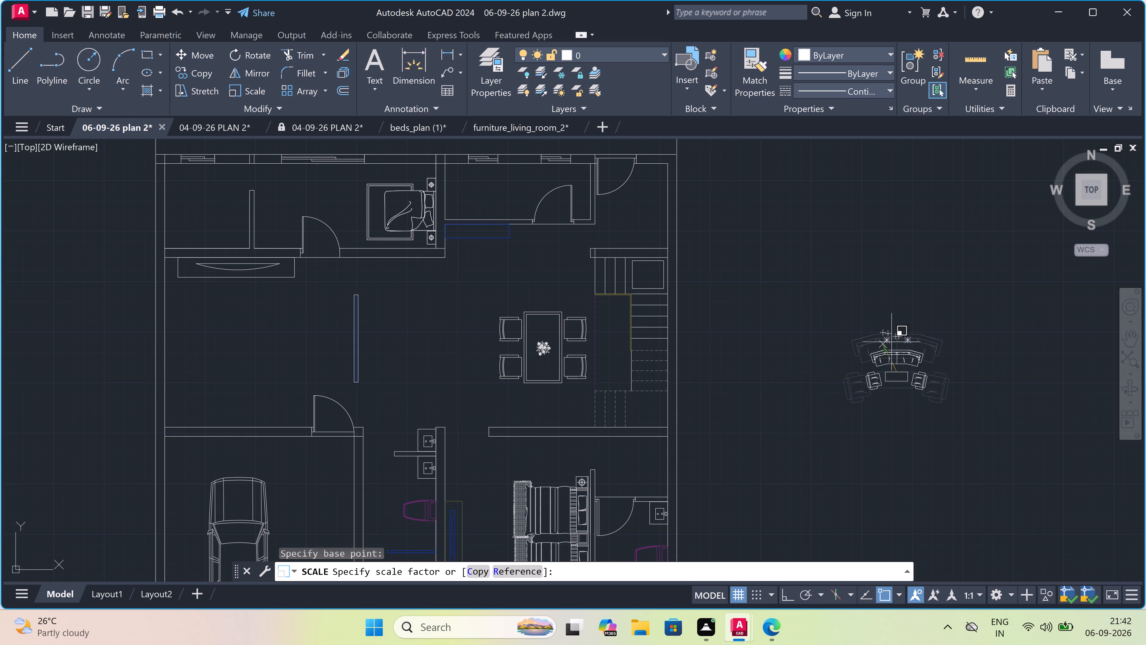
{"action": "left_click", "coordinate": [894, 339]}
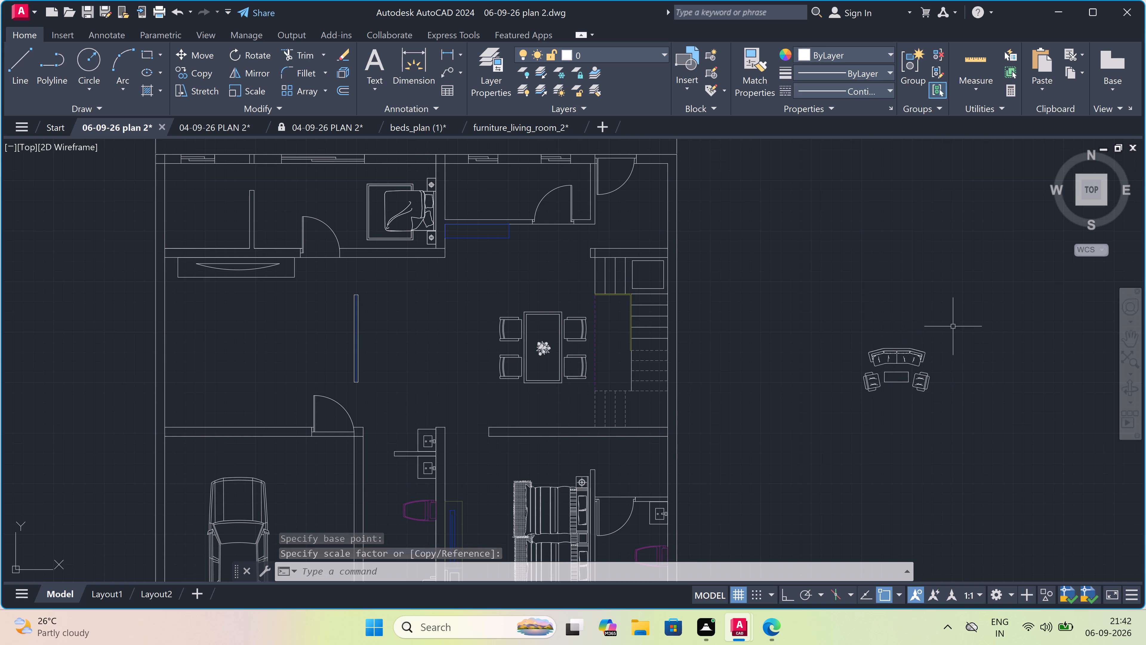
Rotate the sofa set 90° counterclockwise about the coffee table's east end with Ortho on, putting the sofa on the west side.
{"action": "left_click_drag", "start_coordinate": [973, 332], "coordinate": [972, 336]}
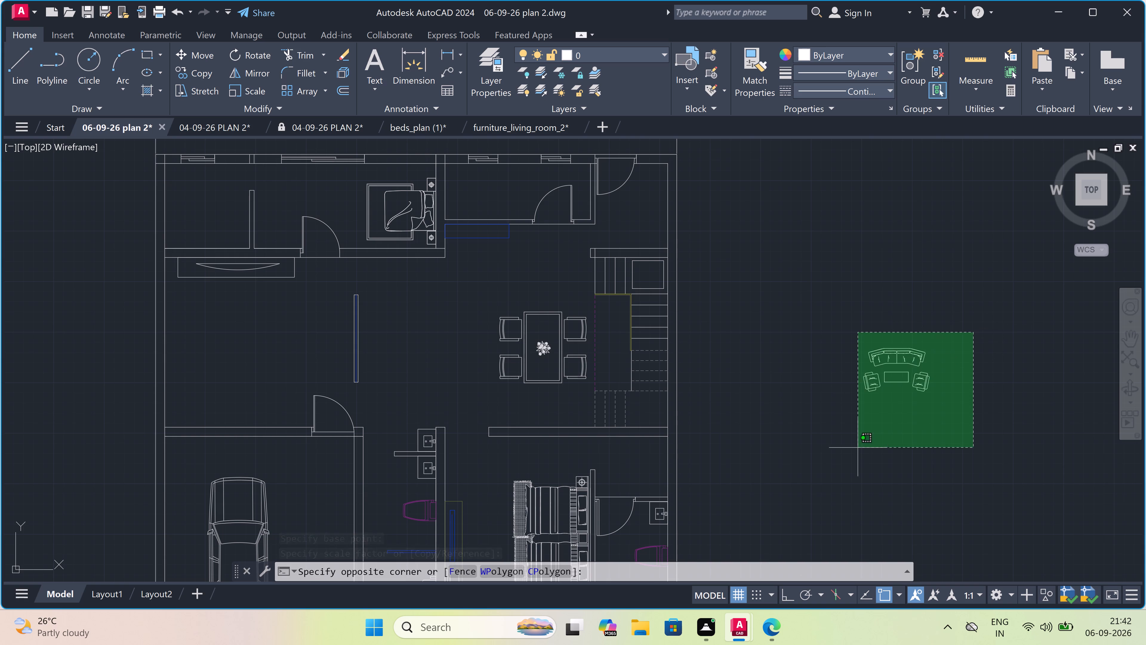
{"action": "left_click", "coordinate": [800, 477]}
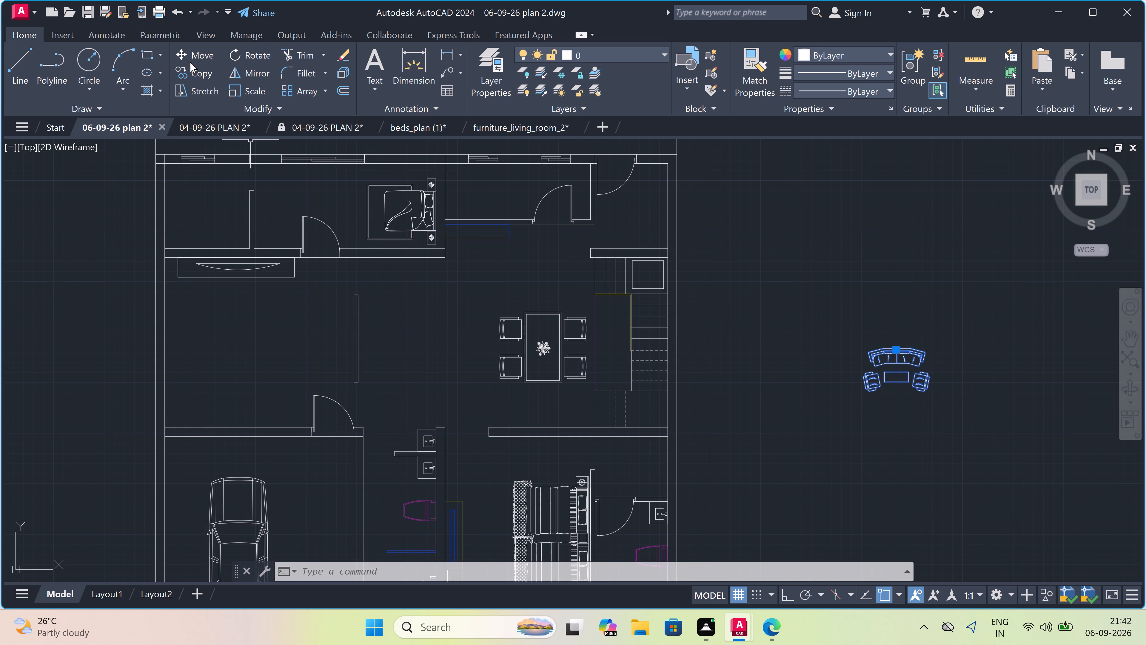
{"action": "left_click", "coordinate": [256, 57]}
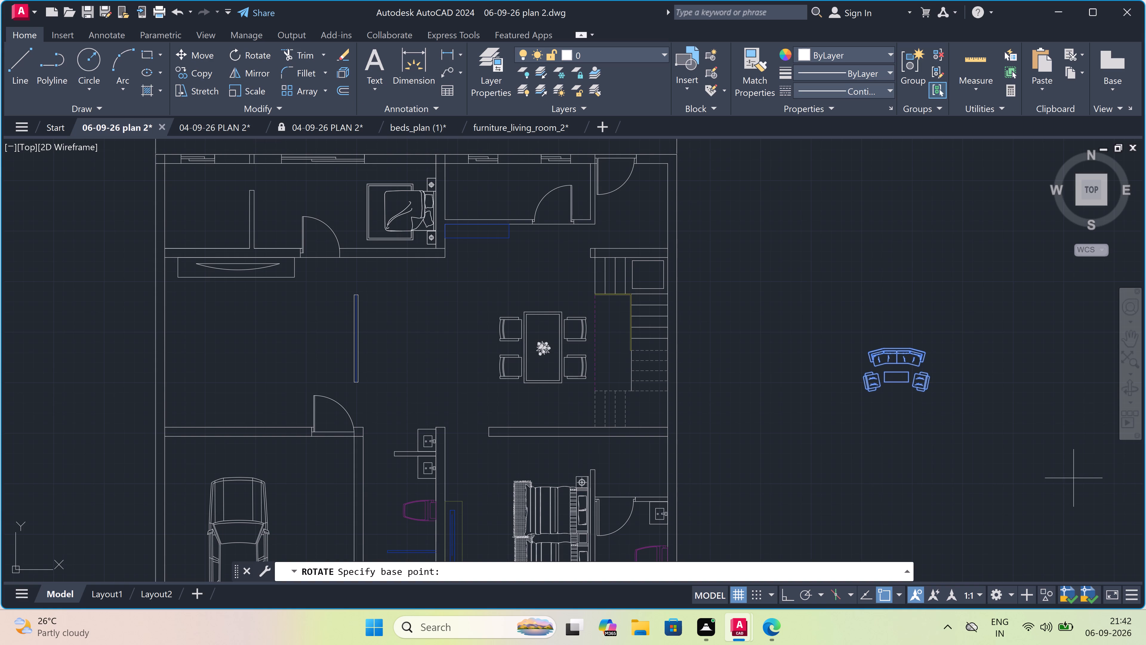
{"action": "left_click", "coordinate": [904, 380]}
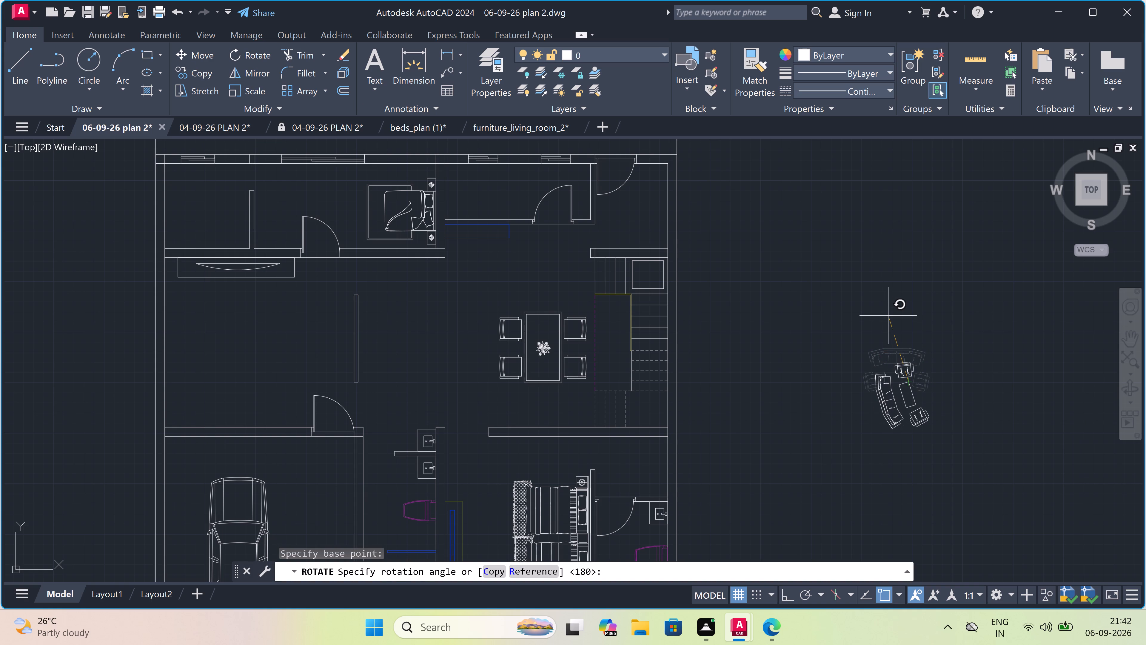
{"action": "key", "text": "F8"}
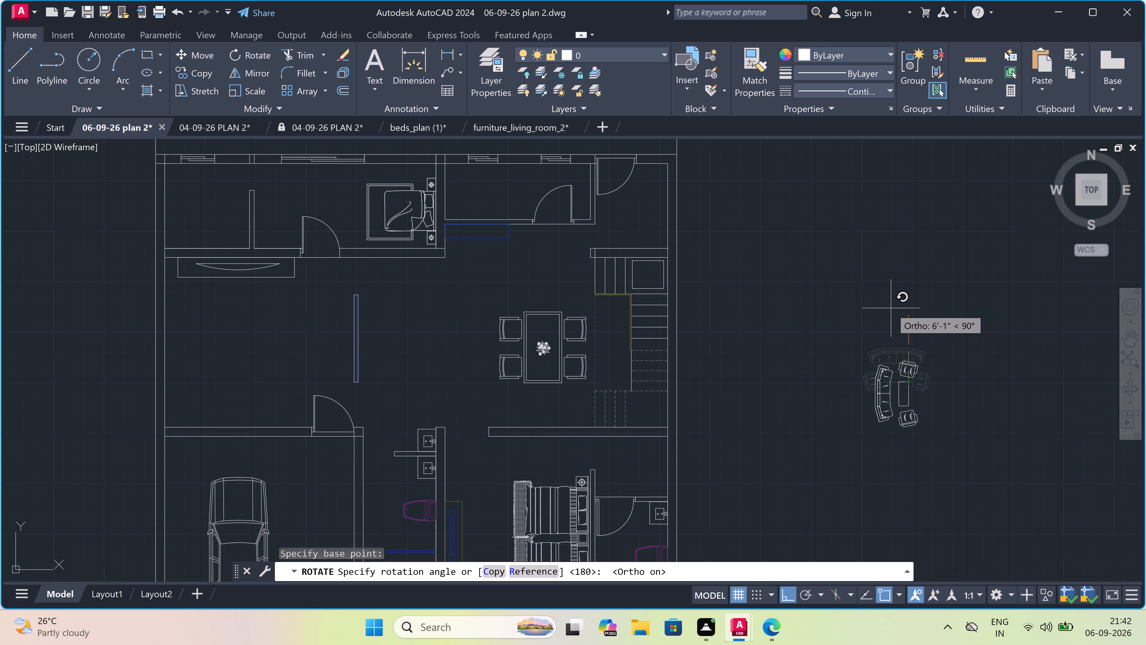
{"action": "left_click", "coordinate": [891, 307]}
Move the rotated sofa set into the living area with Ortho off, placing the sofa's back just east of the thin vertical partition.
{"action": "left_click", "coordinate": [966, 329]}
{"action": "left_click", "coordinate": [861, 458]}
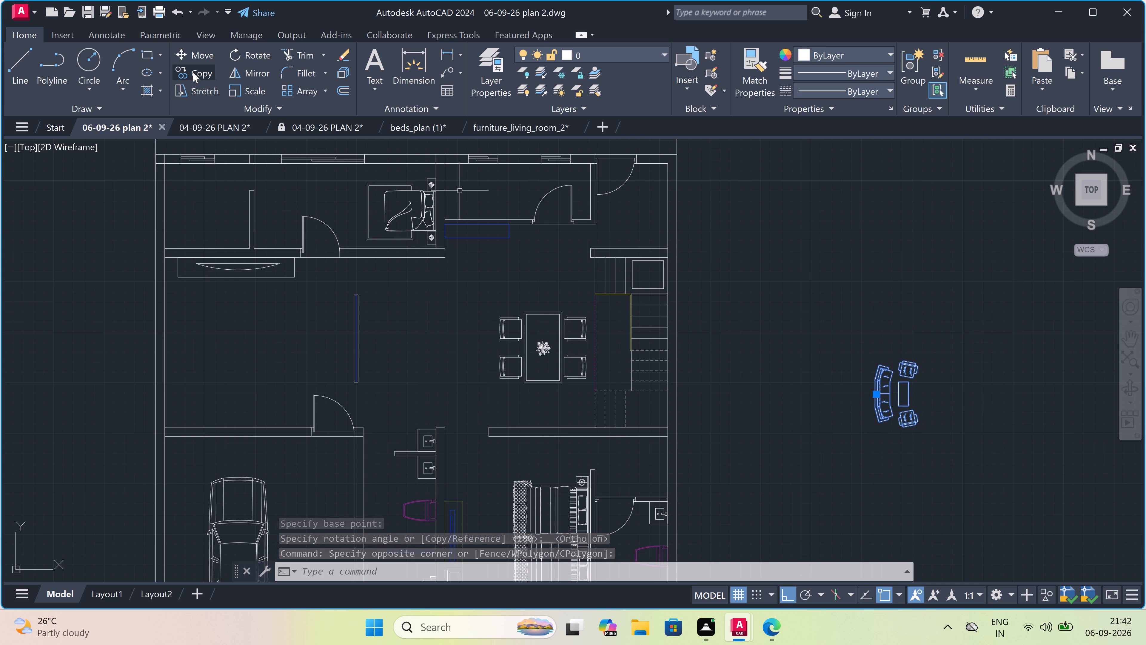
{"action": "left_click", "coordinate": [198, 51]}
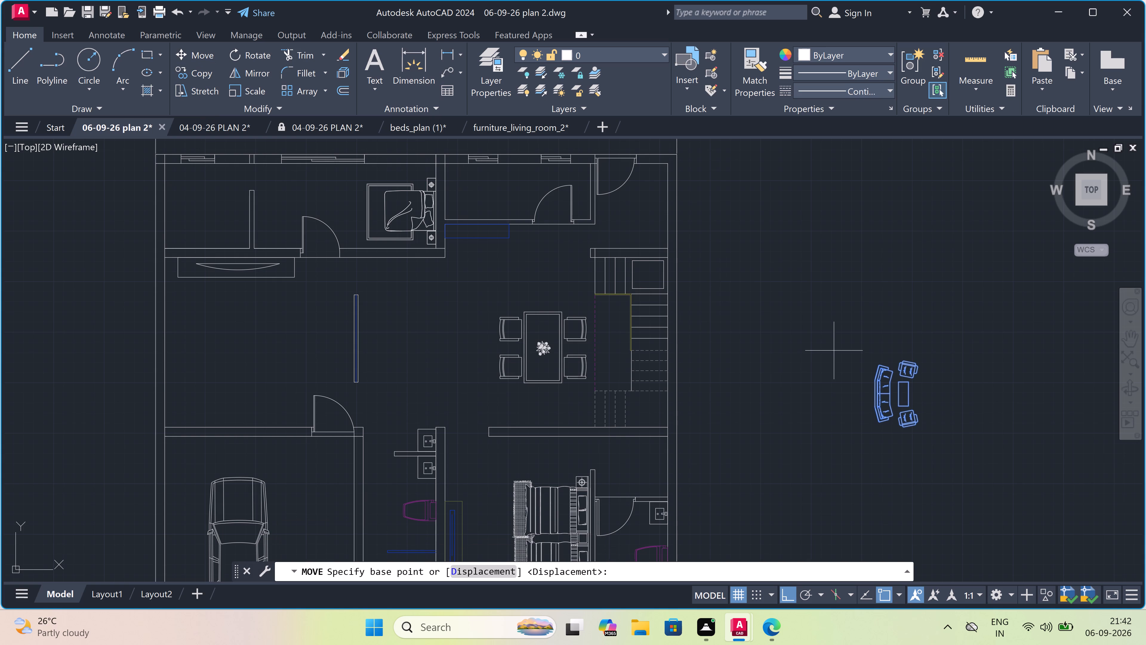
{"action": "left_click", "coordinate": [906, 392]}
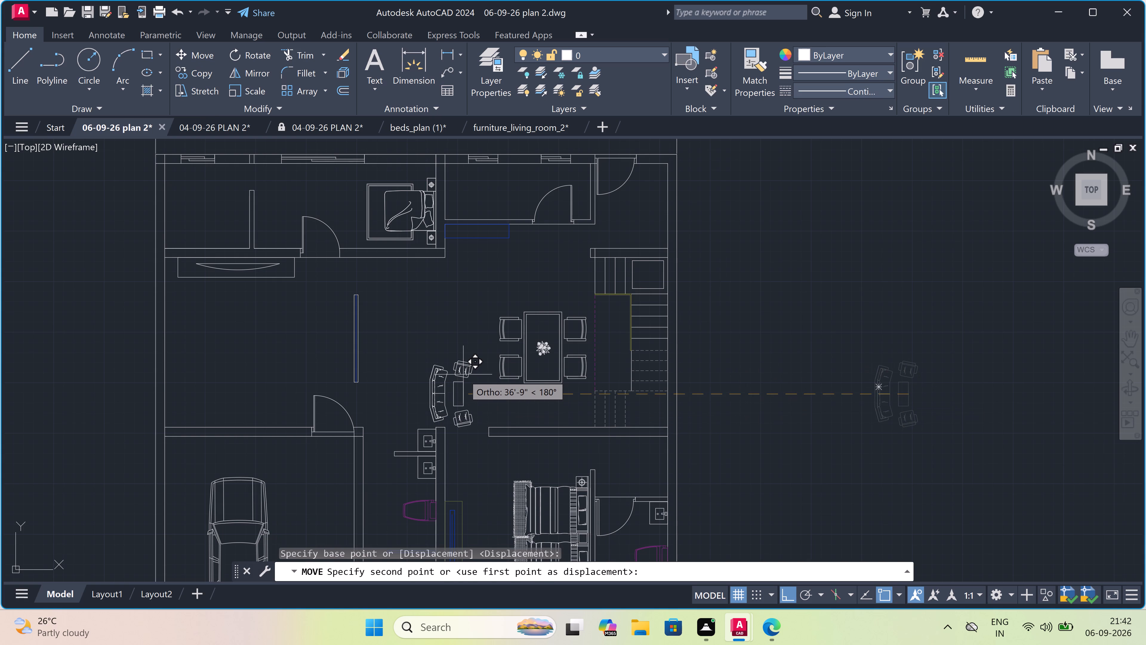
{"action": "key", "text": "F8"}
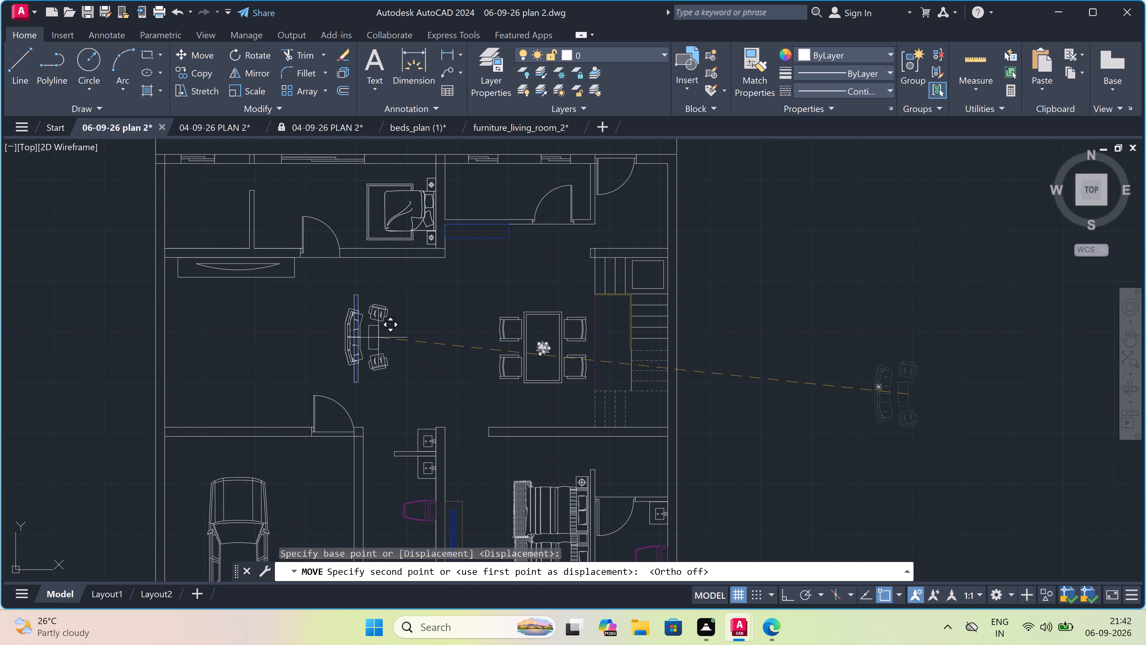
{"action": "scroll", "coordinate": [378, 337], "scroll_direction": "up", "scroll_amount": 3}
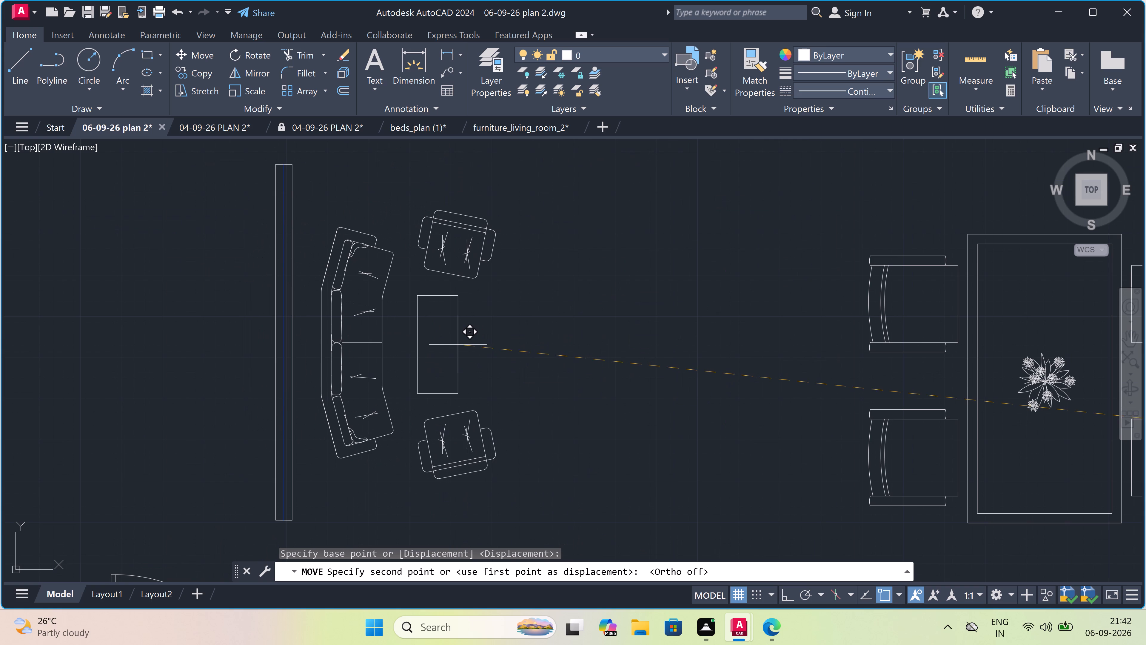
{"action": "left_click", "coordinate": [452, 344]}
{"action": "key", "text": "Escape"}
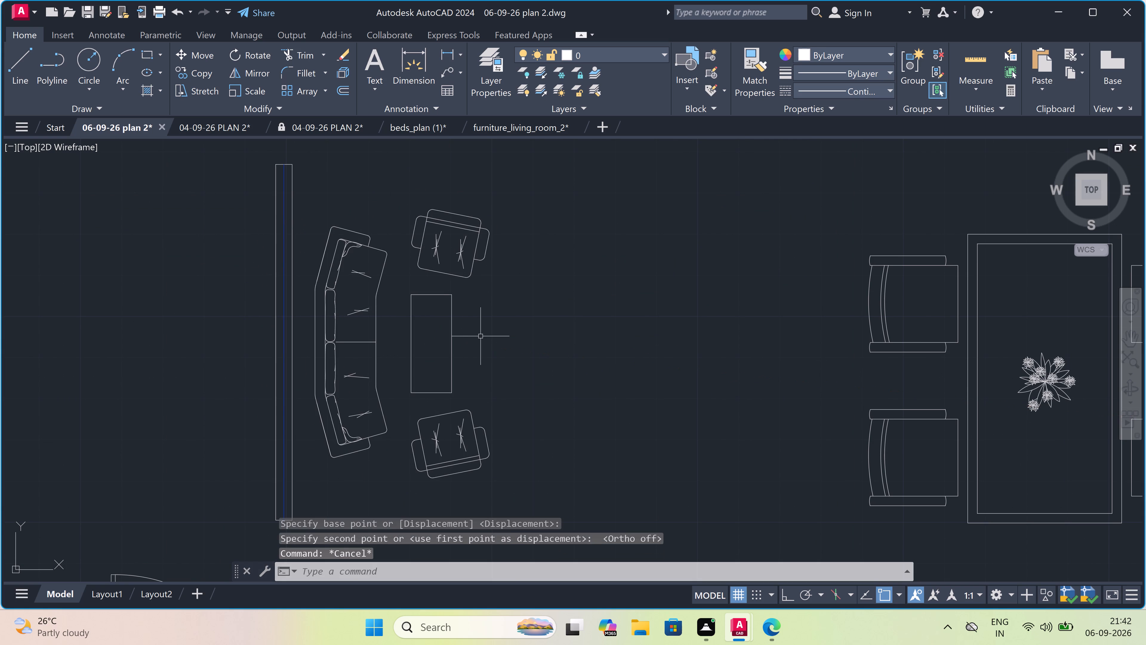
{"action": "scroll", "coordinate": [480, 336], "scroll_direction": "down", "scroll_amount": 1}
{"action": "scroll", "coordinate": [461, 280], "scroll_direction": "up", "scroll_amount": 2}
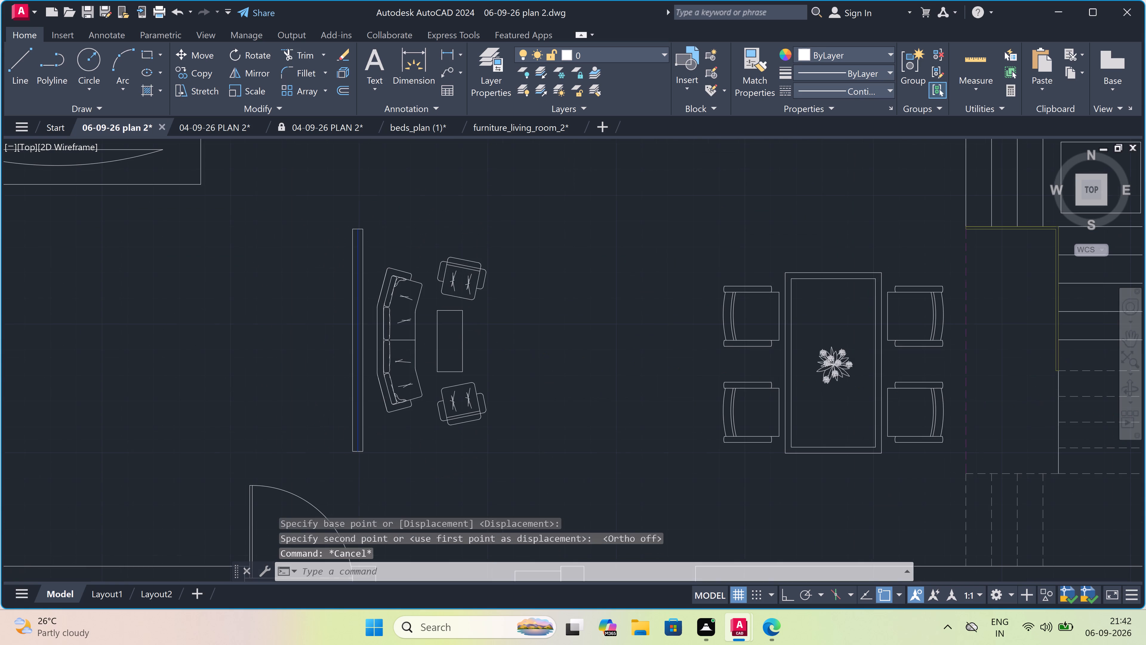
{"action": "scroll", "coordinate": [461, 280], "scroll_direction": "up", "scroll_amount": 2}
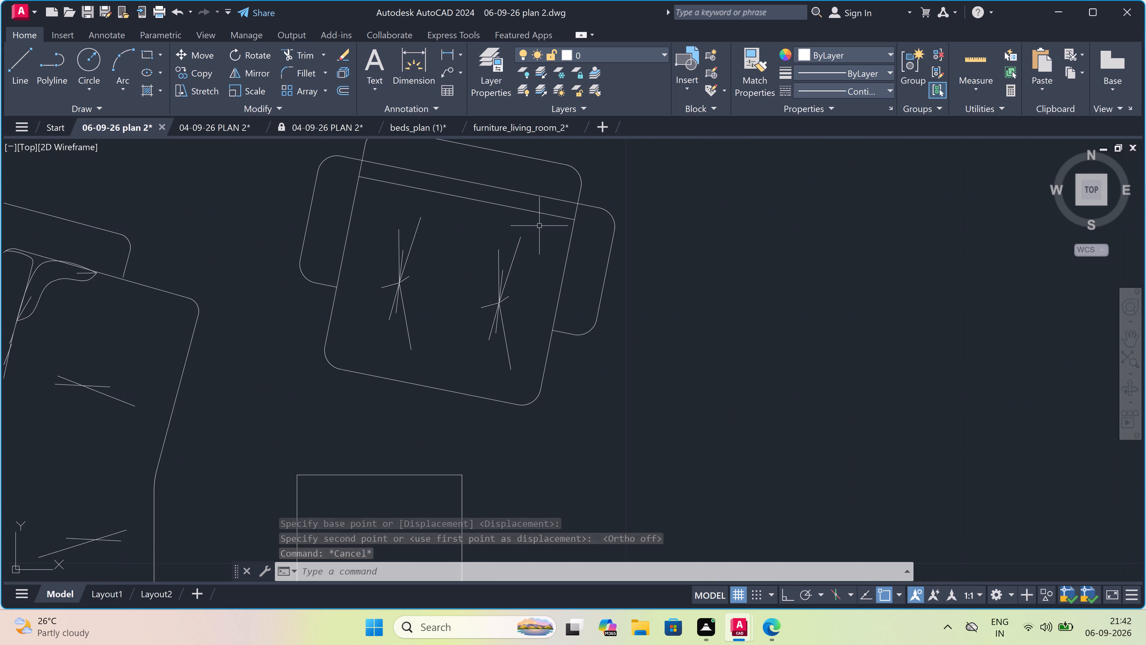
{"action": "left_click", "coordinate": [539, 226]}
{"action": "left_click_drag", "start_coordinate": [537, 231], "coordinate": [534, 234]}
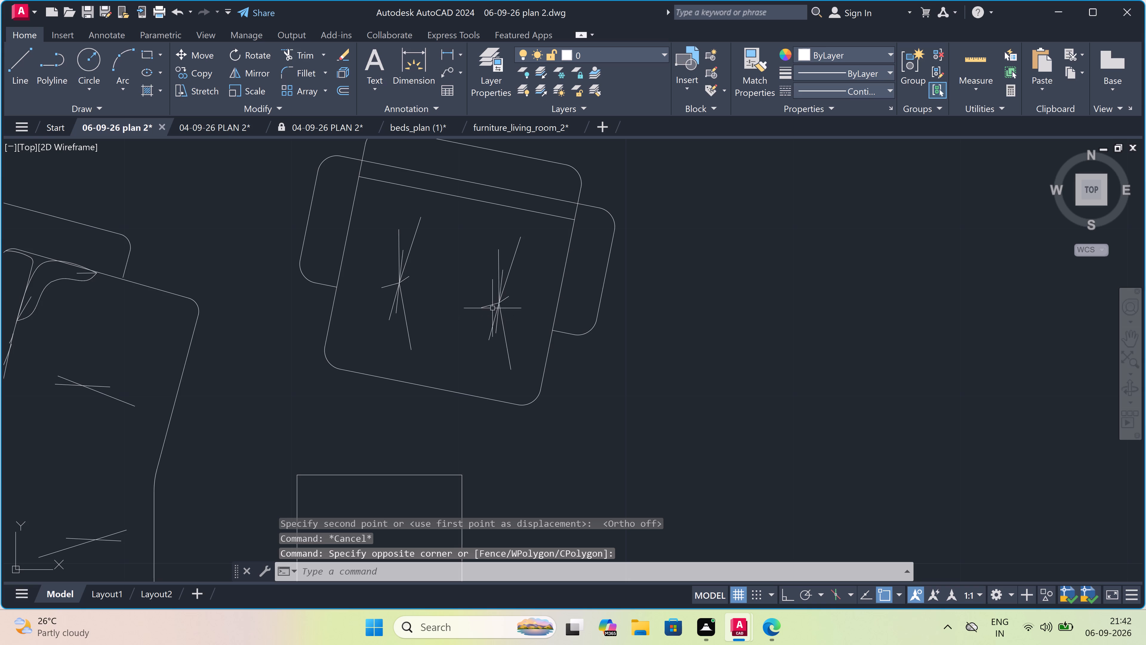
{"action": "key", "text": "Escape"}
Explode the sofa set block beside the partition into its component pieces.
{"action": "scroll", "coordinate": [504, 299], "scroll_direction": "down", "scroll_amount": 4}
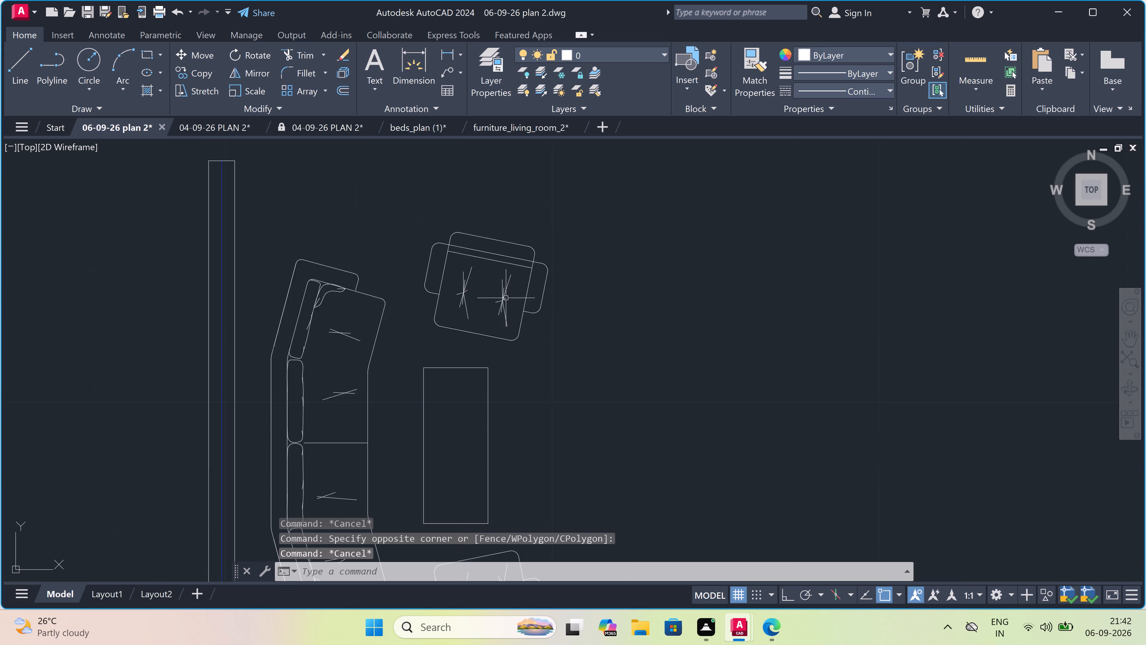
{"action": "scroll", "coordinate": [435, 383], "scroll_direction": "up", "scroll_amount": 1}
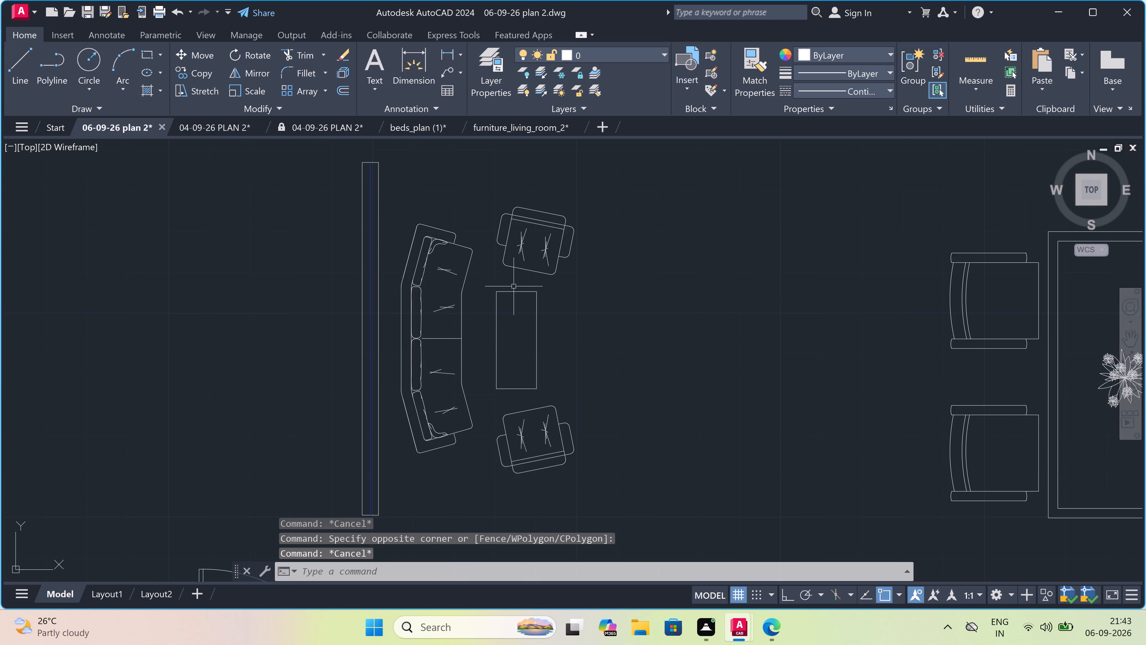
{"action": "left_click_drag", "start_coordinate": [603, 192], "coordinate": [605, 272]}
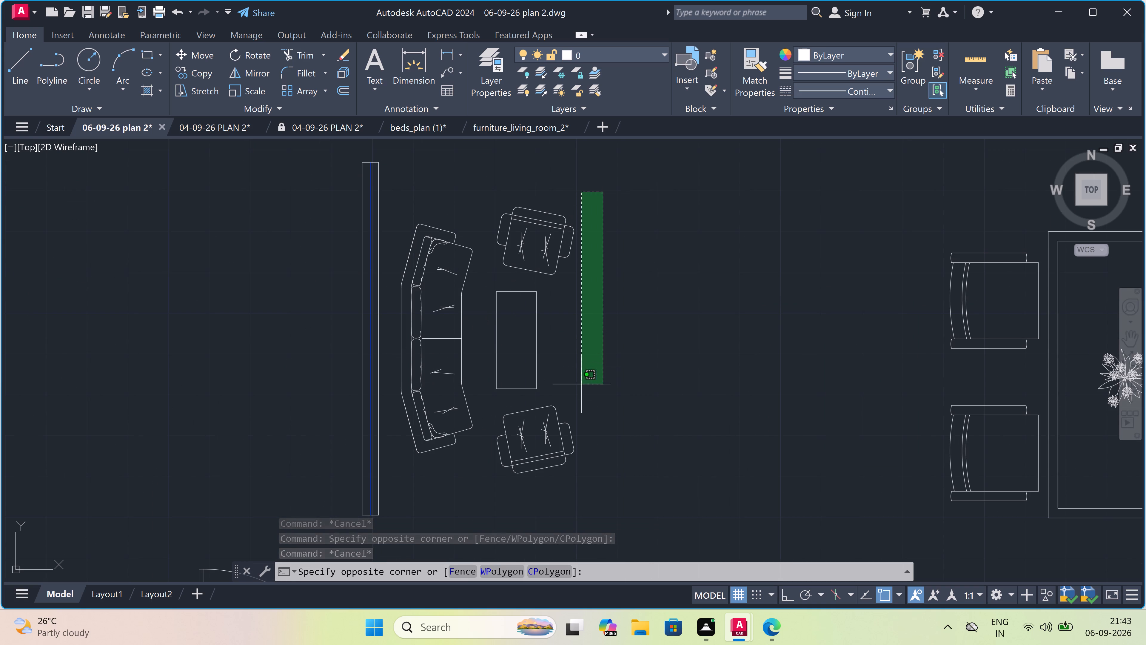
{"action": "left_click", "coordinate": [388, 493]}
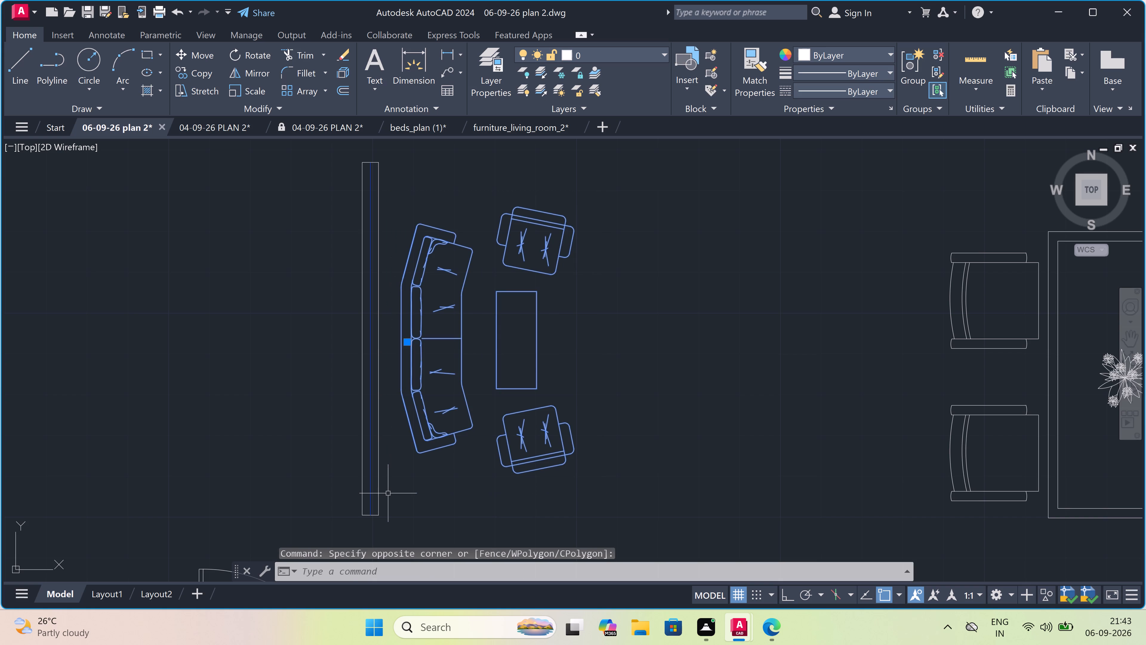
{"action": "type", "text": "ex"}
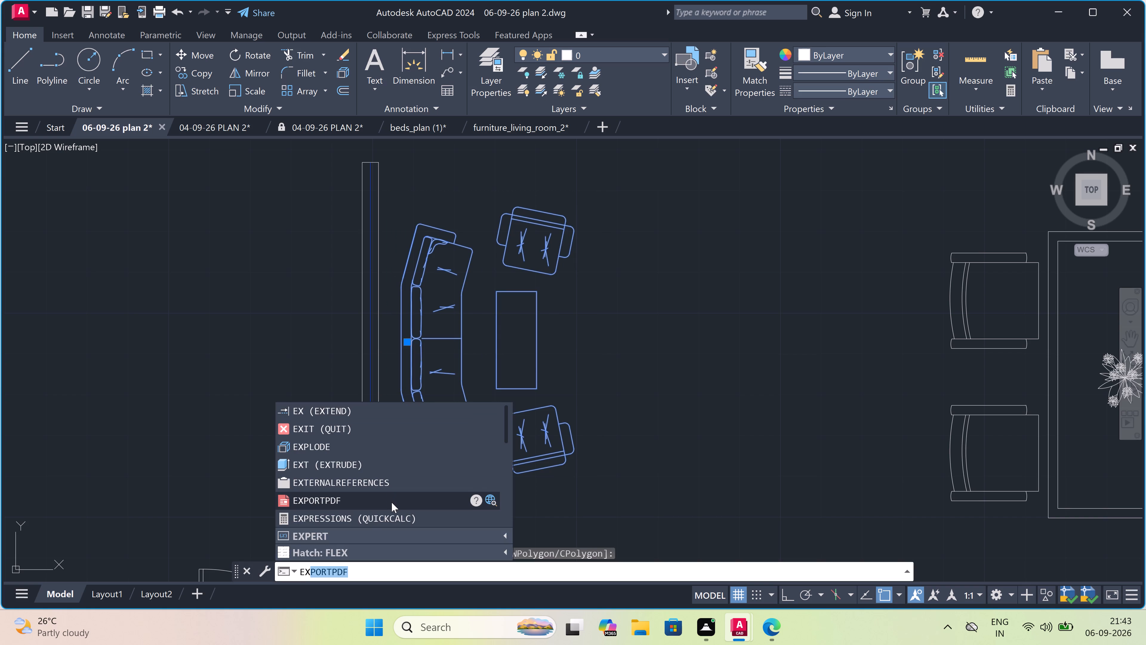
{"action": "left_click", "coordinate": [377, 452]}
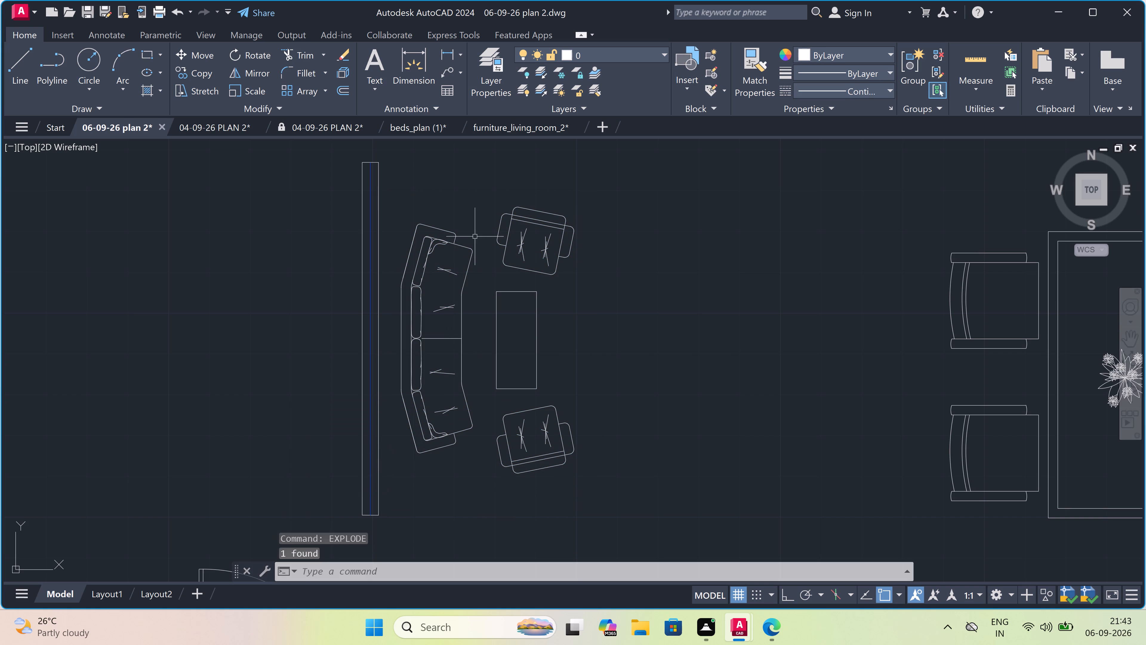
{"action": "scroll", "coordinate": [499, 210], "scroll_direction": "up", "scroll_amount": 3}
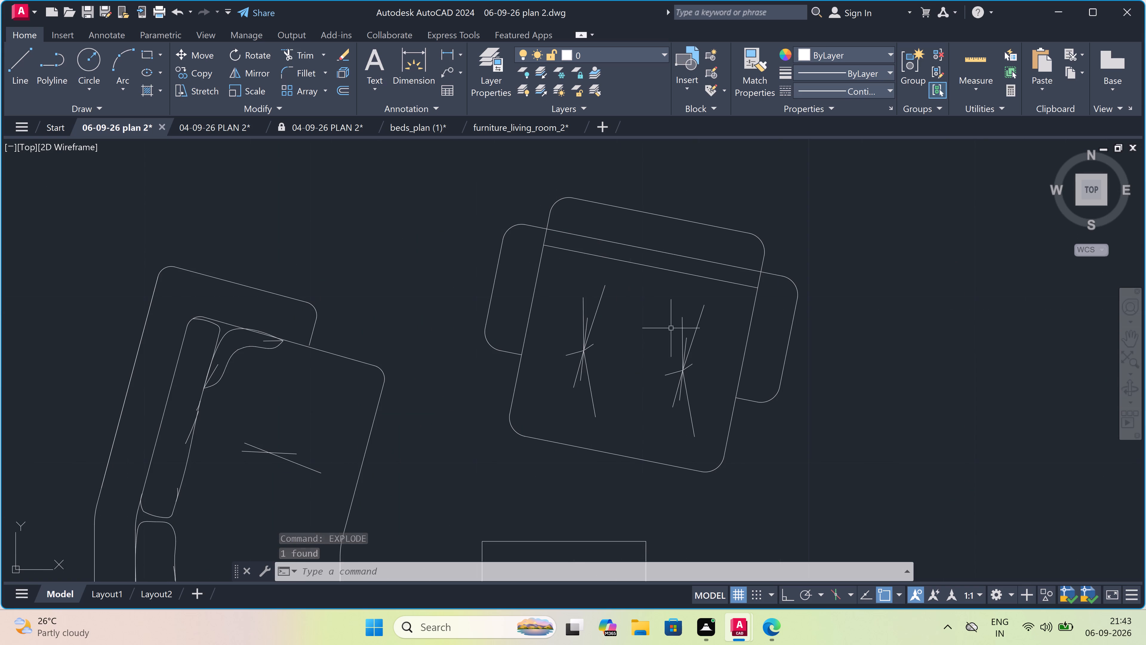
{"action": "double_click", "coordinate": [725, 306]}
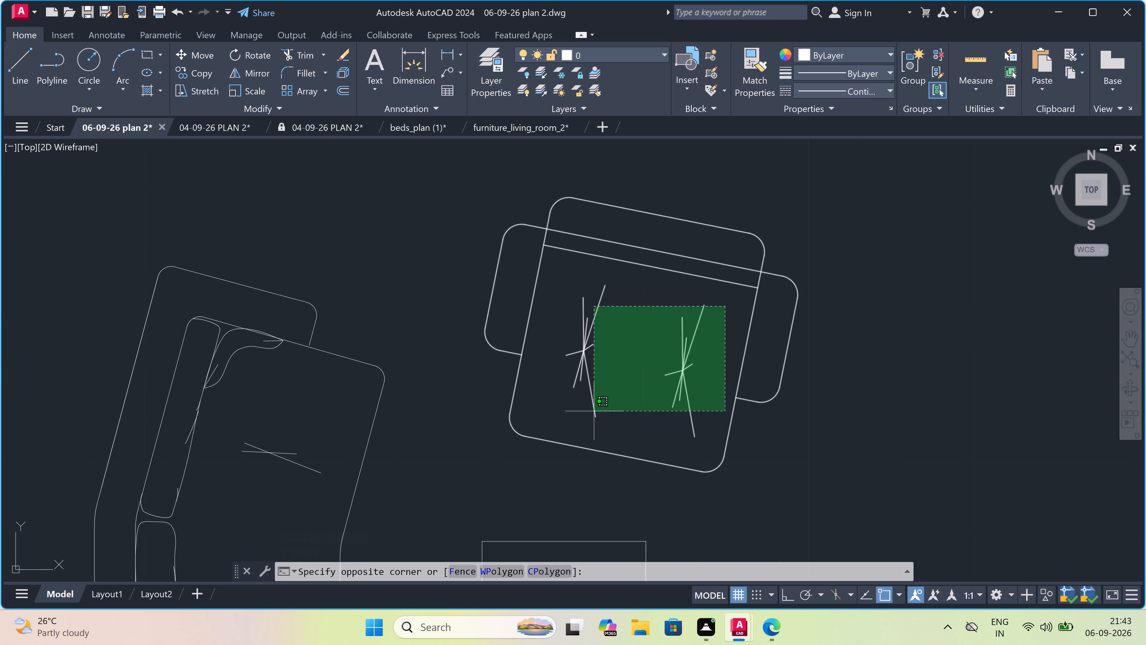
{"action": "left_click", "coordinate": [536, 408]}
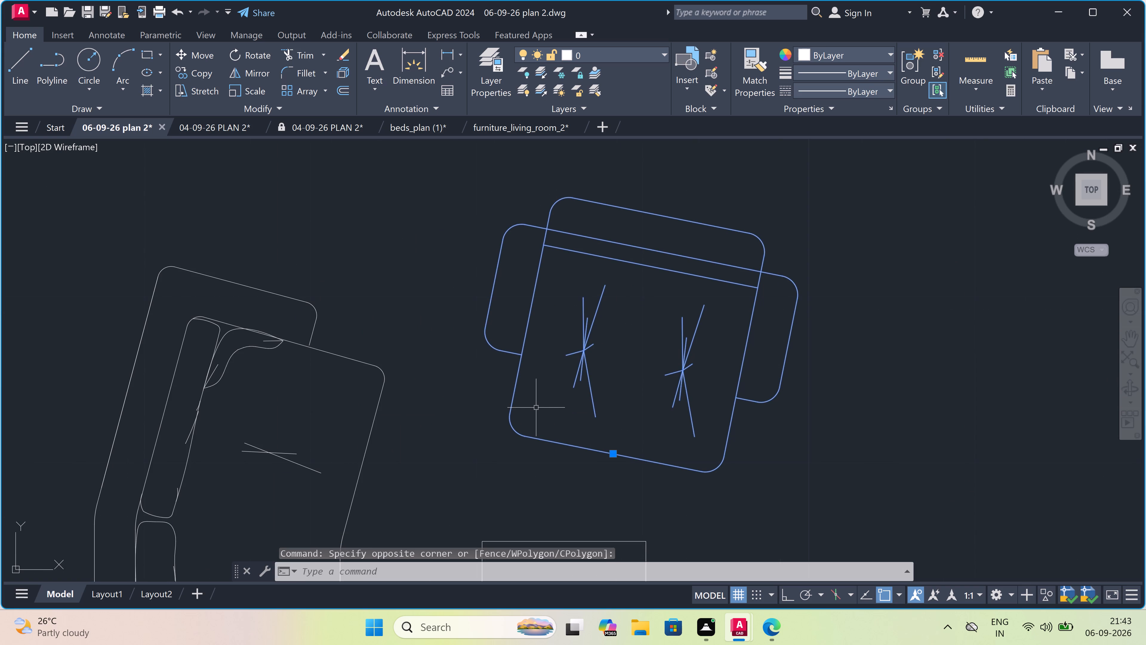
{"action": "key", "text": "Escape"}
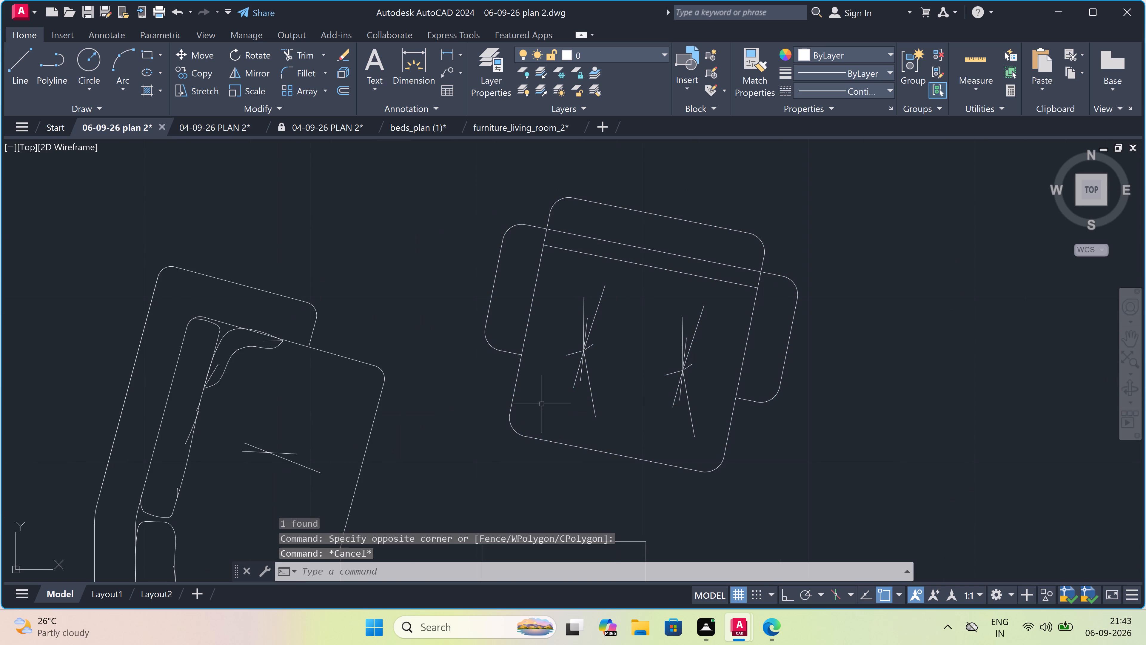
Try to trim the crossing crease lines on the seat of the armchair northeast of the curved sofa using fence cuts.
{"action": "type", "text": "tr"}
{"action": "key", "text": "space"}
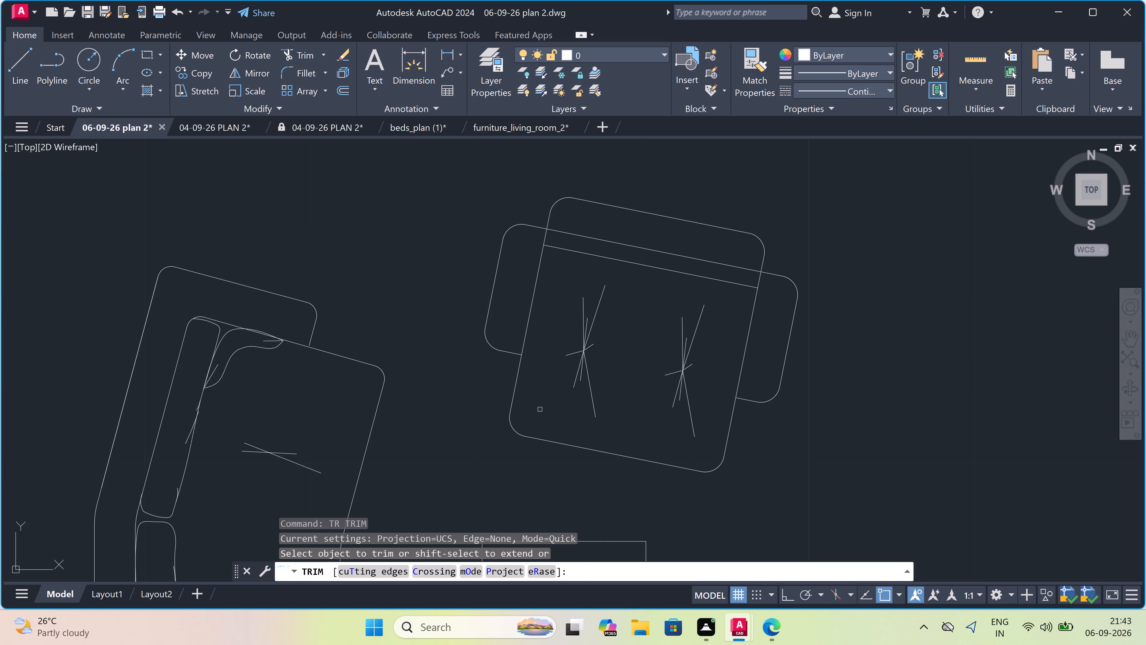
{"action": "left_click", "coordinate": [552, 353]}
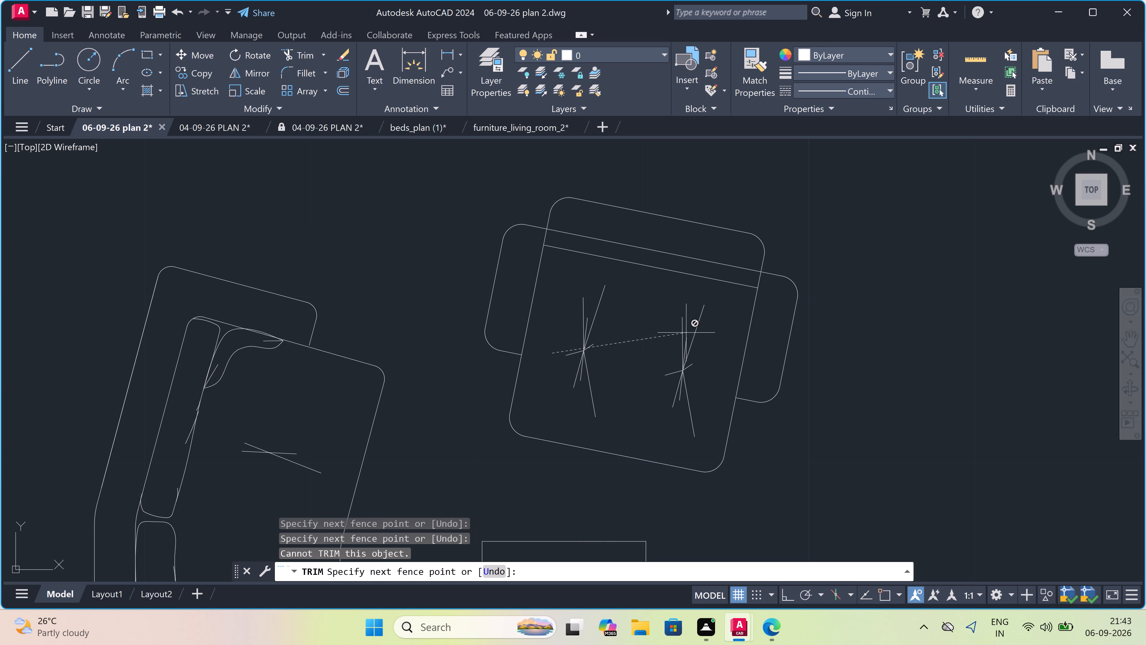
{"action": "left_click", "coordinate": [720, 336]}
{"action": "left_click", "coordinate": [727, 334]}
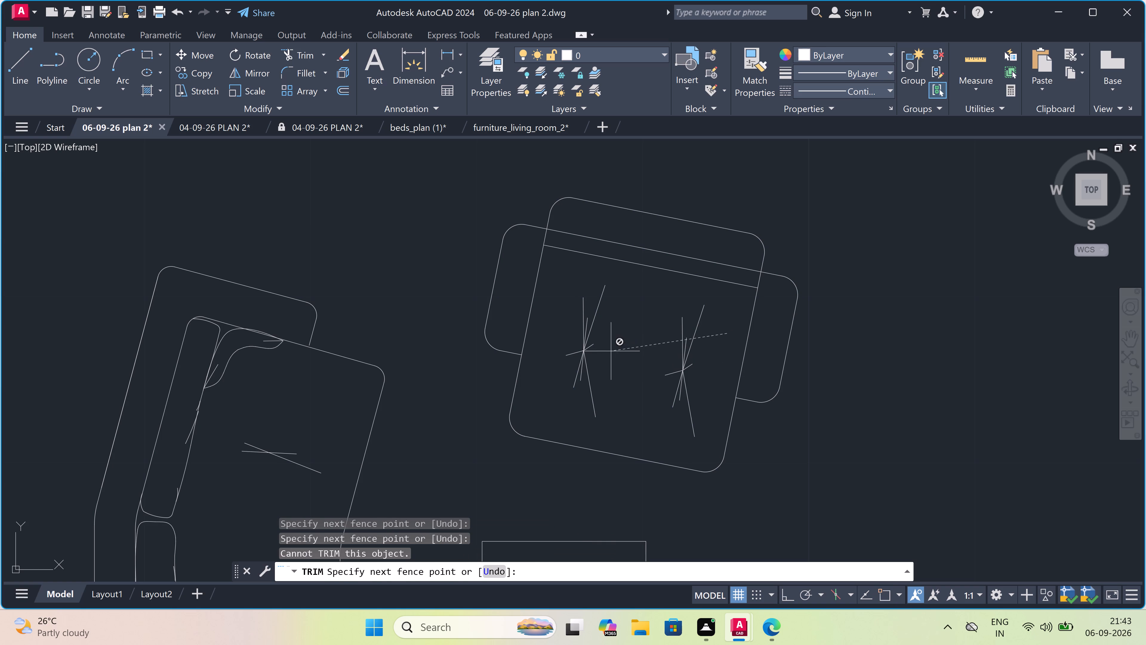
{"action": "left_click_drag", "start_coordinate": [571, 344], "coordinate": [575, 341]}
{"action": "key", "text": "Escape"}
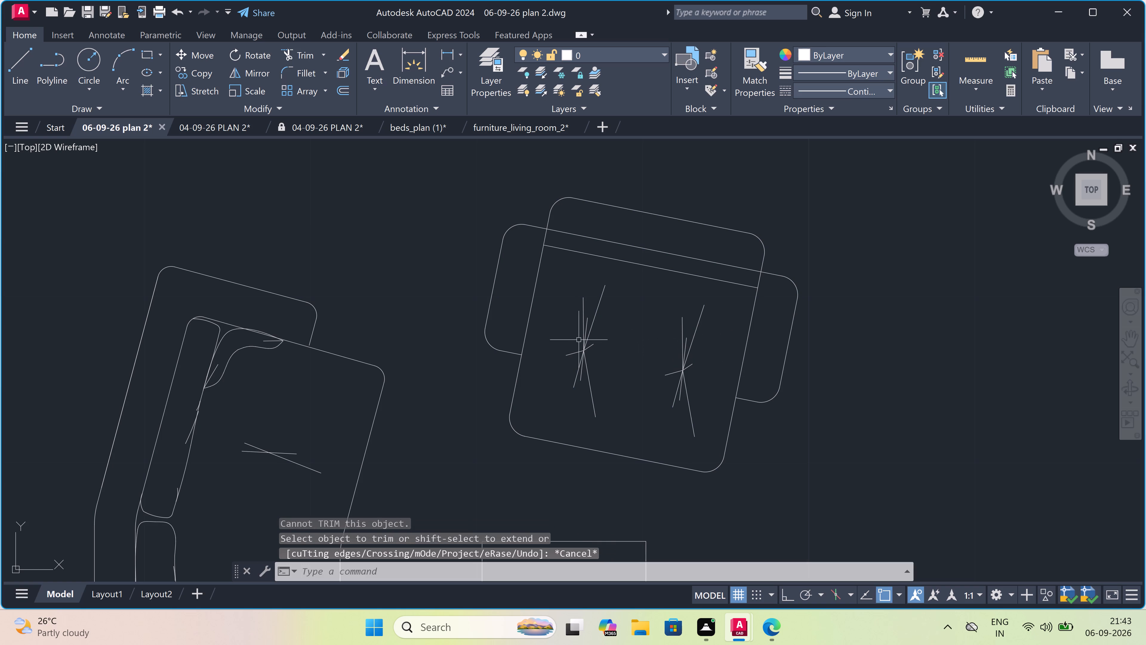
Examine the overall floor plan and the northwest room with its short partition wall for remaining furniture needs.
{"action": "scroll", "coordinate": [826, 198], "scroll_direction": "down", "scroll_amount": 7}
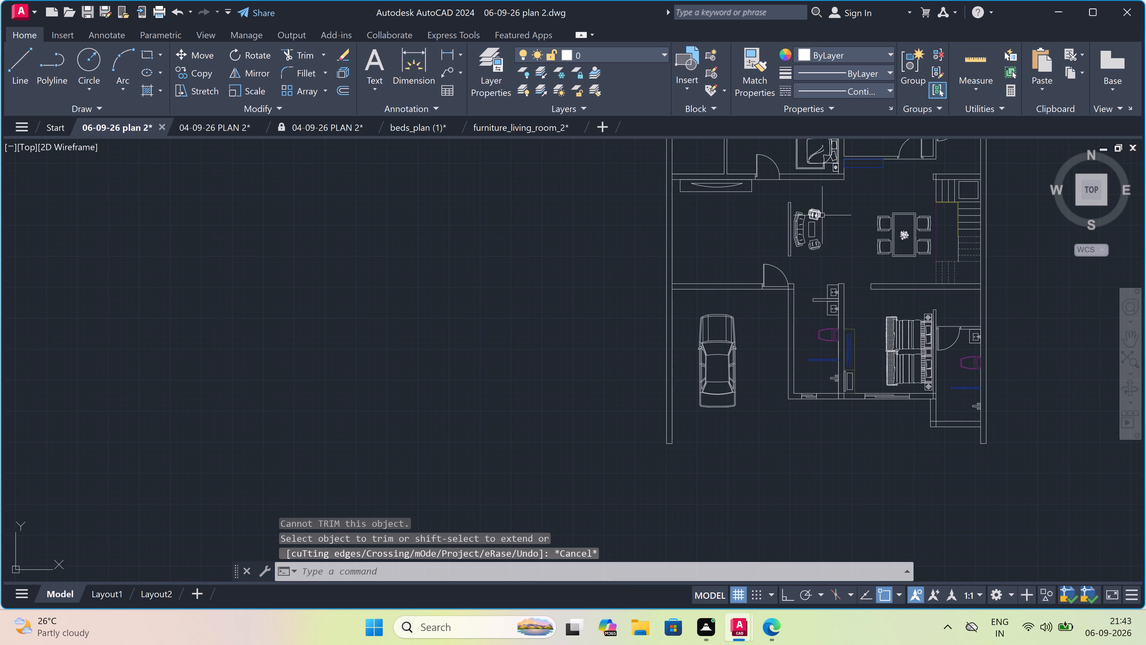
{"action": "scroll", "coordinate": [830, 213], "scroll_direction": "down", "scroll_amount": 5}
{"action": "scroll", "coordinate": [825, 205], "scroll_direction": "up", "scroll_amount": 3}
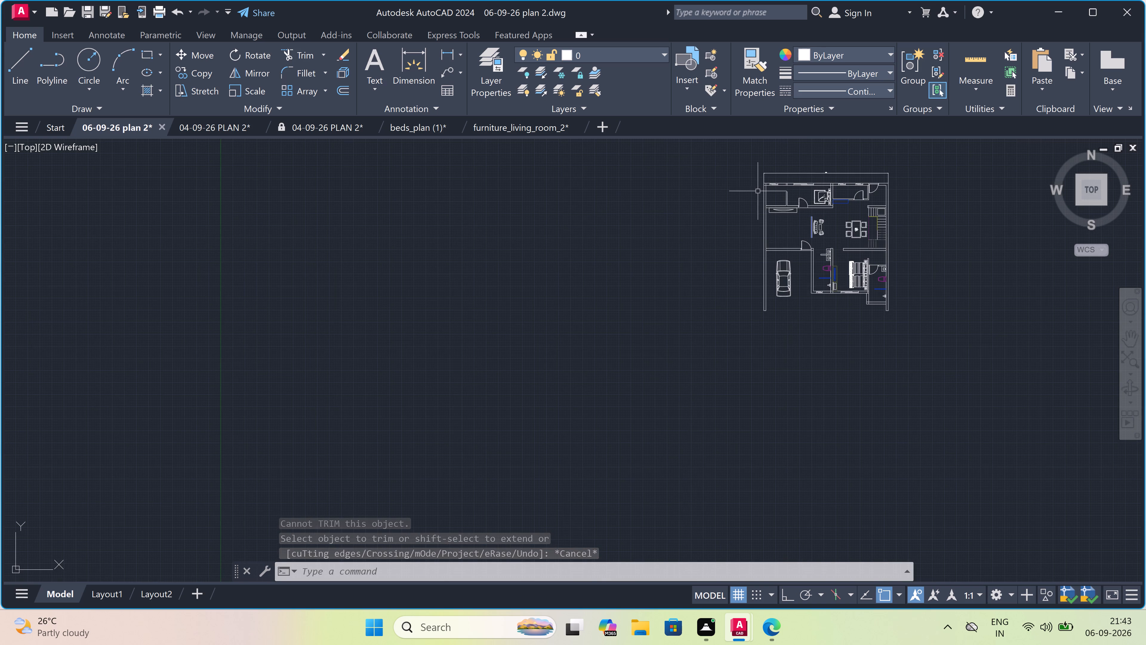
{"action": "scroll", "coordinate": [773, 188], "scroll_direction": "up", "scroll_amount": 5}
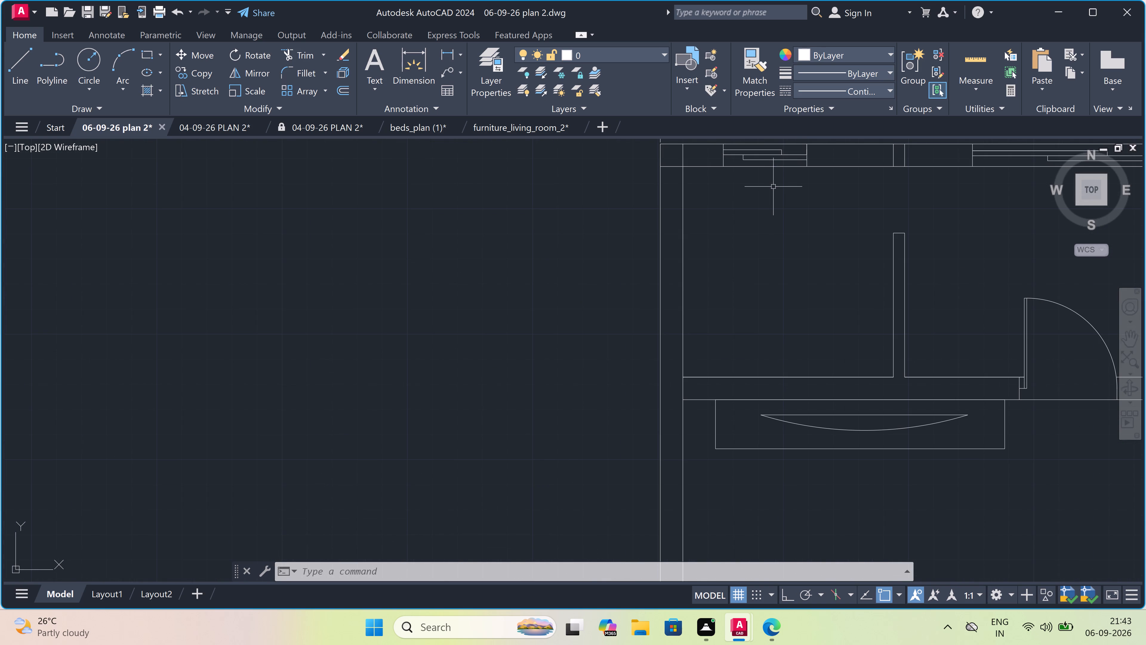
{"action": "scroll", "coordinate": [775, 188], "scroll_direction": "down", "scroll_amount": 4}
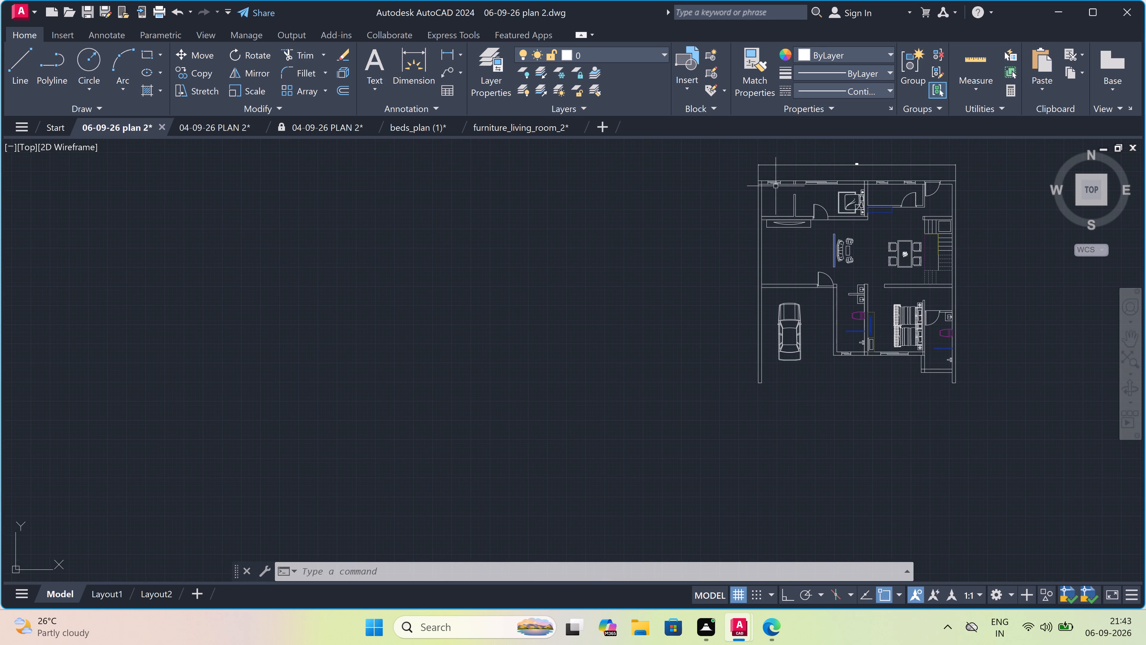
{"action": "scroll", "coordinate": [780, 182], "scroll_direction": "up", "scroll_amount": 5}
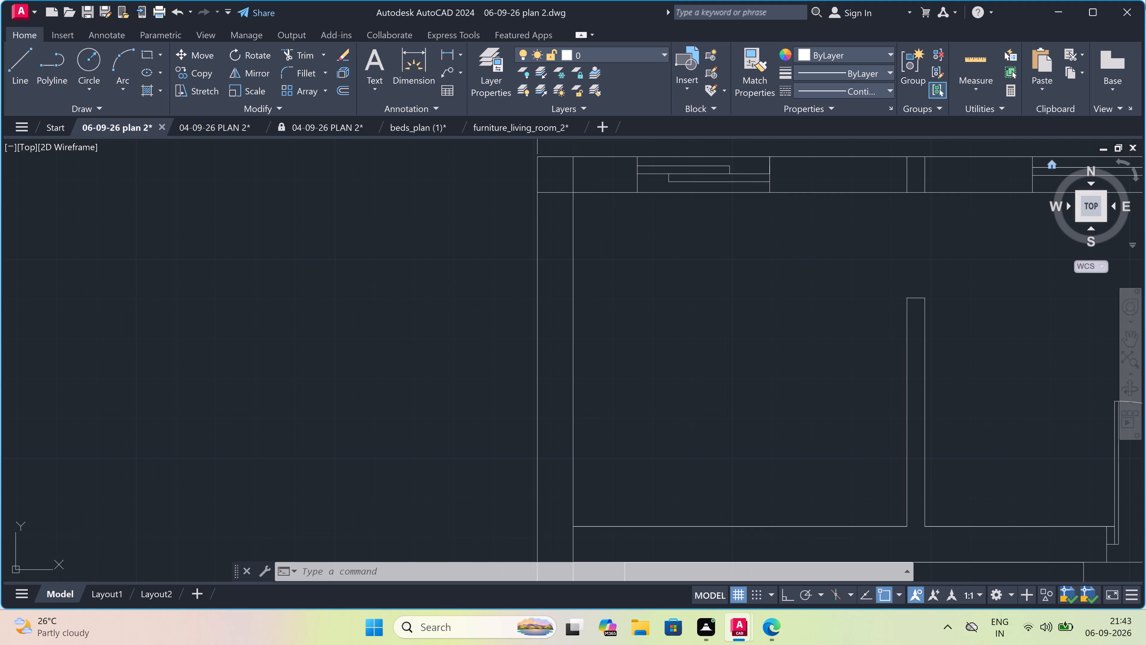
Switch to Edge and go back through the DWG models furniture pages to the sofa block search results.
{"action": "left_click", "coordinate": [1047, 10]}
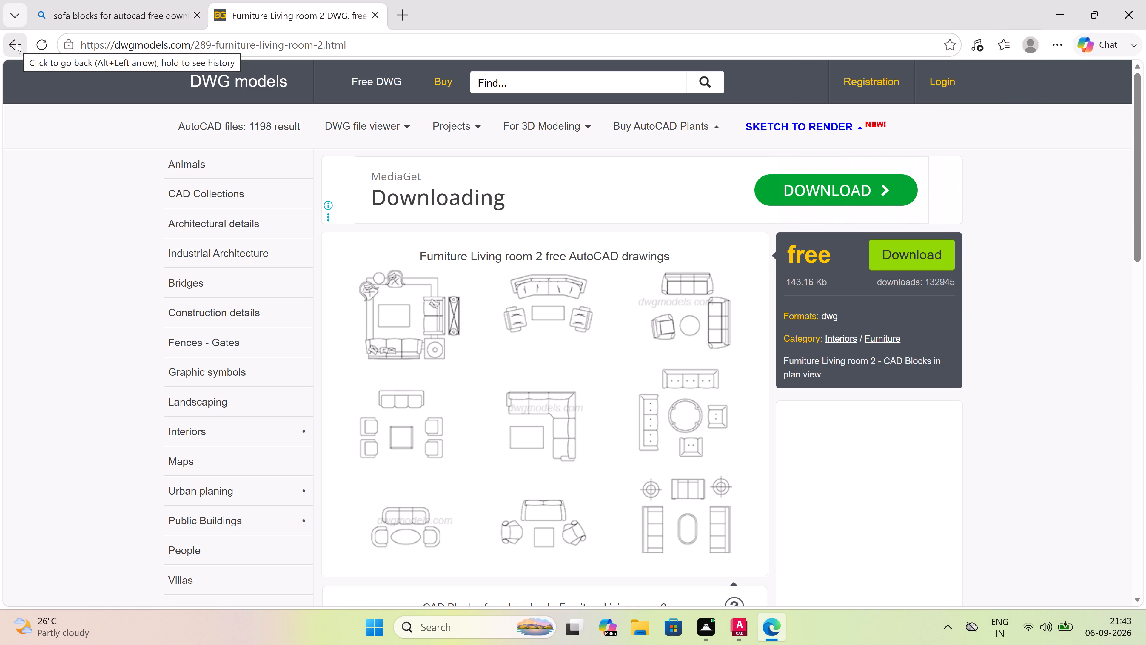
{"action": "left_click", "coordinate": [7, 41]}
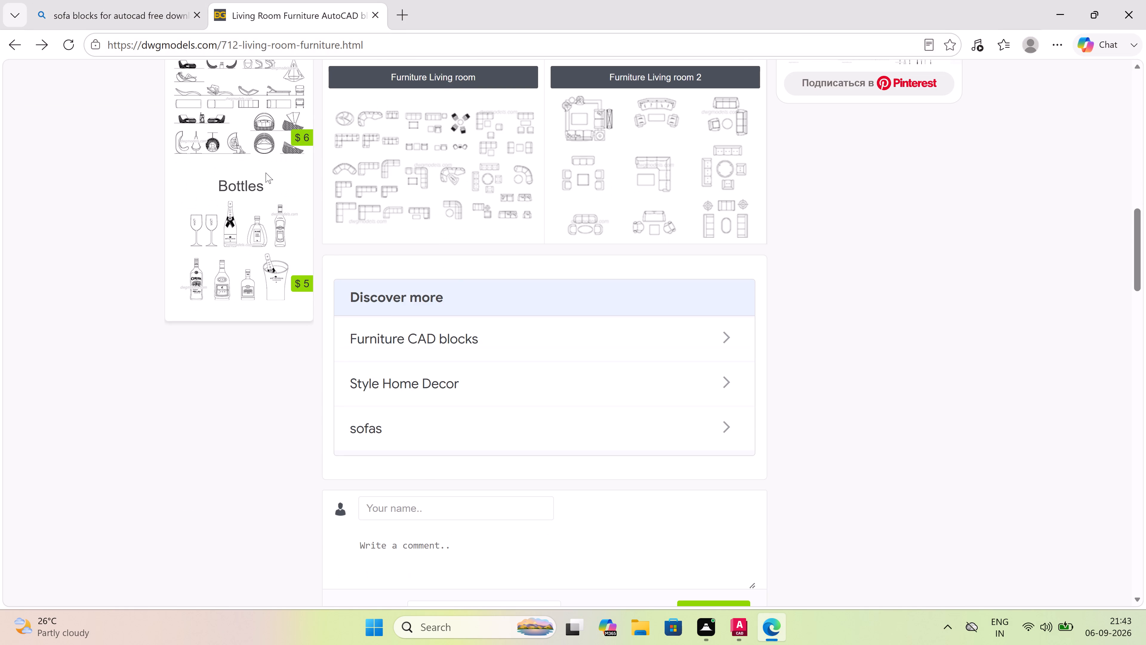
{"action": "scroll", "coordinate": [266, 173], "scroll_direction": "down", "scroll_amount": 3}
{"action": "scroll", "coordinate": [264, 174], "scroll_direction": "up", "scroll_amount": 6}
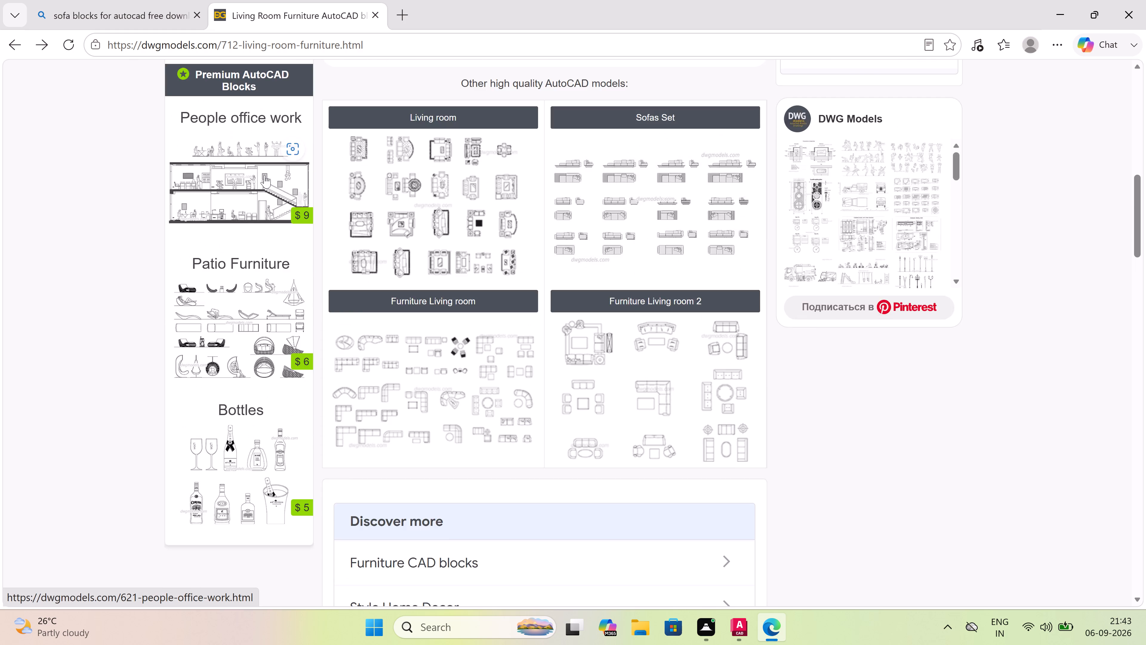
{"action": "scroll", "coordinate": [264, 175], "scroll_direction": "up", "scroll_amount": 6}
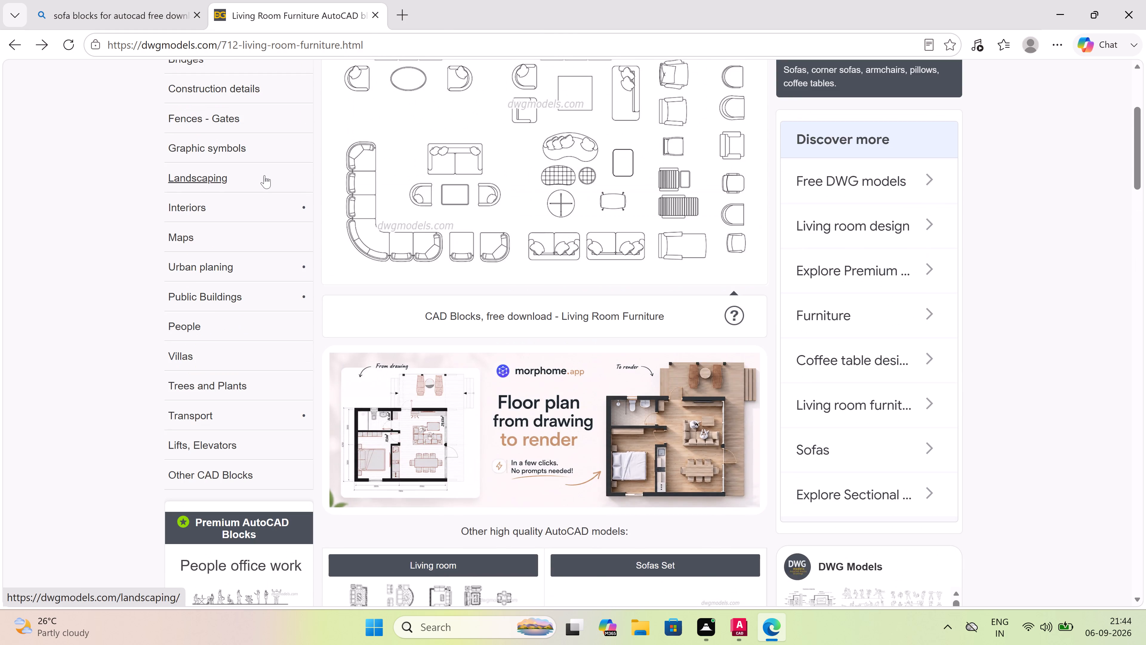
{"action": "scroll", "coordinate": [264, 175], "scroll_direction": "up", "scroll_amount": 3}
{"action": "left_click", "coordinate": [9, 40]}
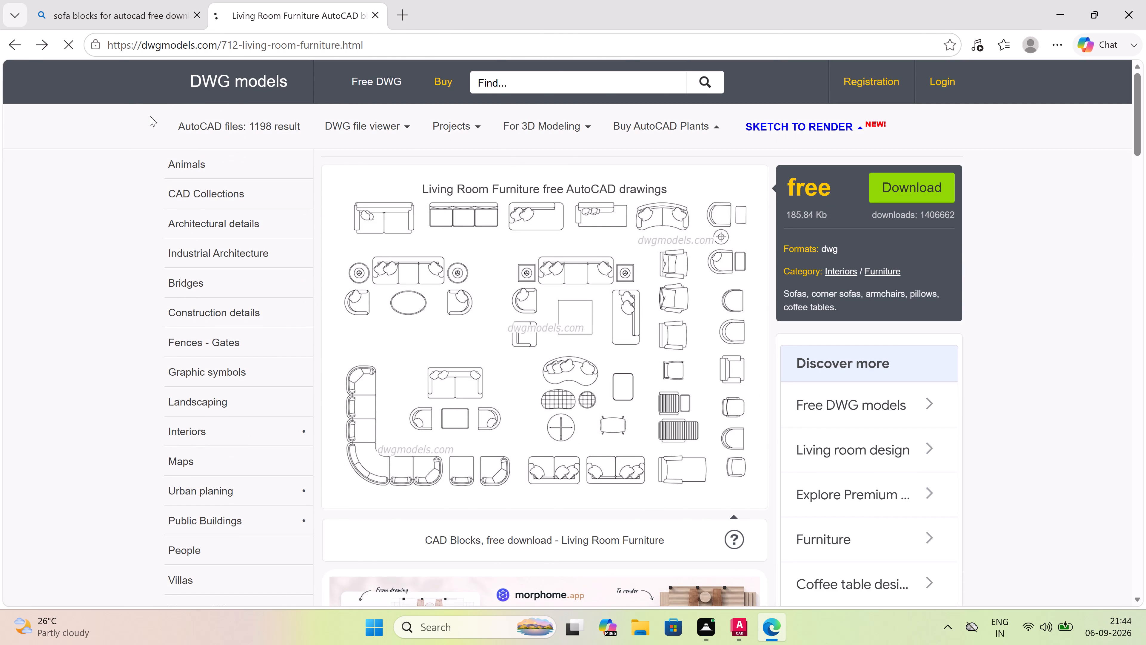
{"action": "scroll", "coordinate": [340, 212], "scroll_direction": "up", "scroll_amount": 12}
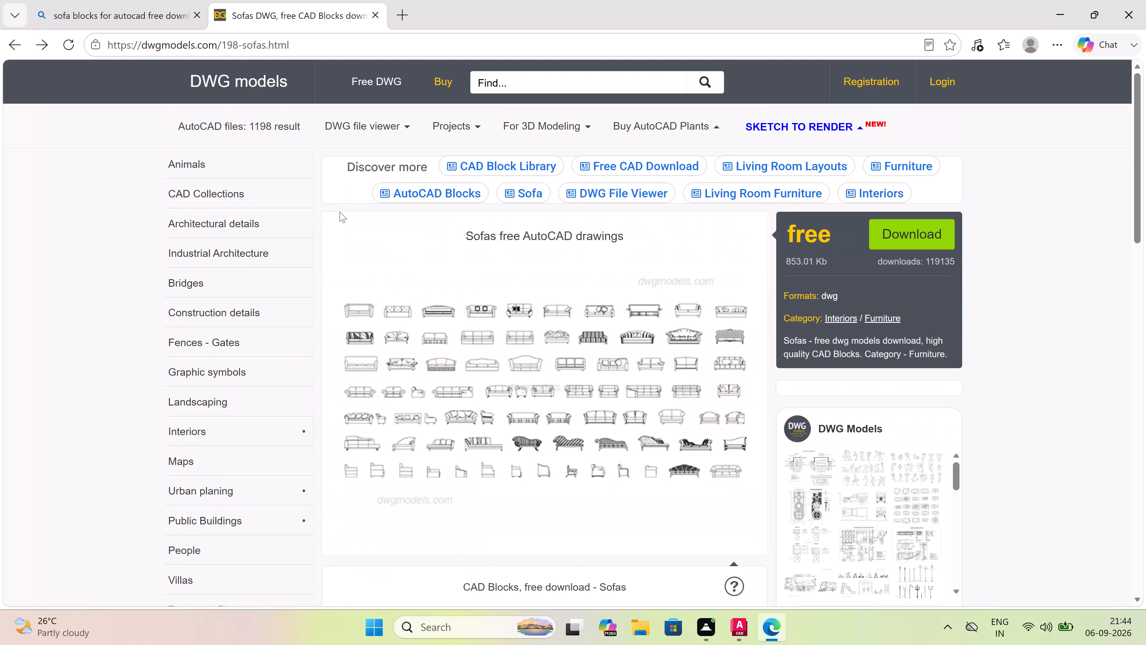
{"action": "left_click", "coordinate": [14, 44]}
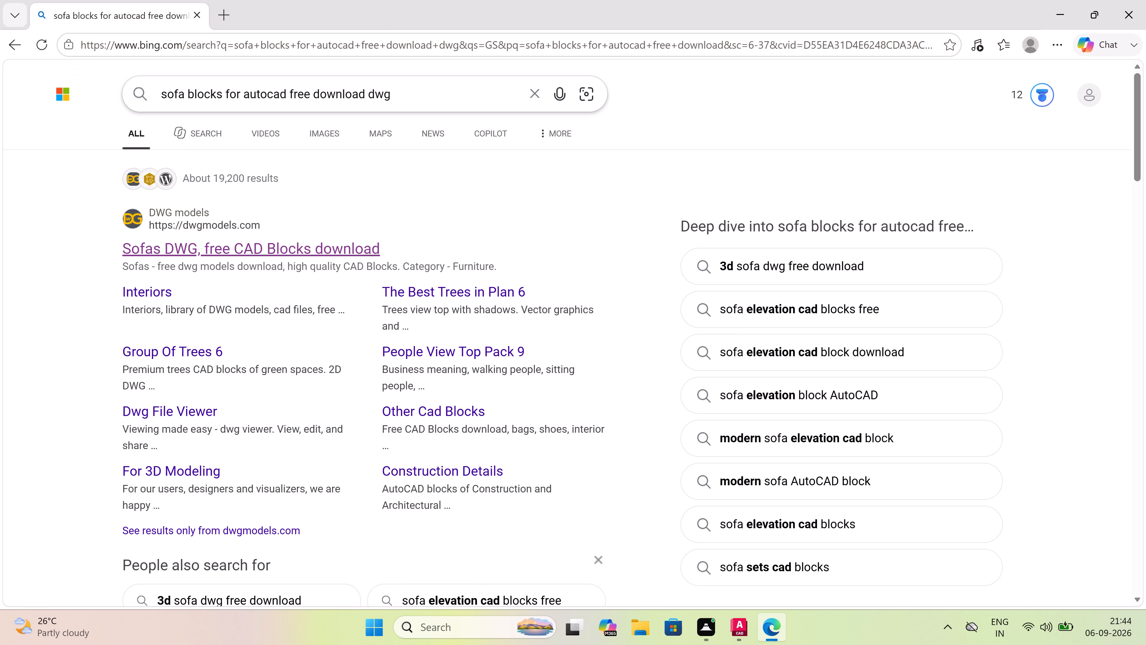
Search the web for "cupboard for autocad free download dwg file".
{"action": "left_click", "coordinate": [221, 94]}
{"action": "key", "text": "BackSpace"}
{"action": "key", "text": "BackSpace"}
{"action": "key", "text": "BackSpace"}
{"action": "key", "text": "BackSpace"}
{"action": "key", "text": "BackSpace"}
{"action": "key", "text": "BackSpace"}
{"action": "key", "text": "BackSpace"}
{"action": "key", "text": "BackSpace"}
{"action": "key", "text": "BackSpace"}
{"action": "key", "text": "BackSpace"}
{"action": "key", "text": "BackSpace"}
{"action": "key", "text": "BackSpace"}
{"action": "key", "text": "BackSpace"}
{"action": "key", "text": "BackSpace"}
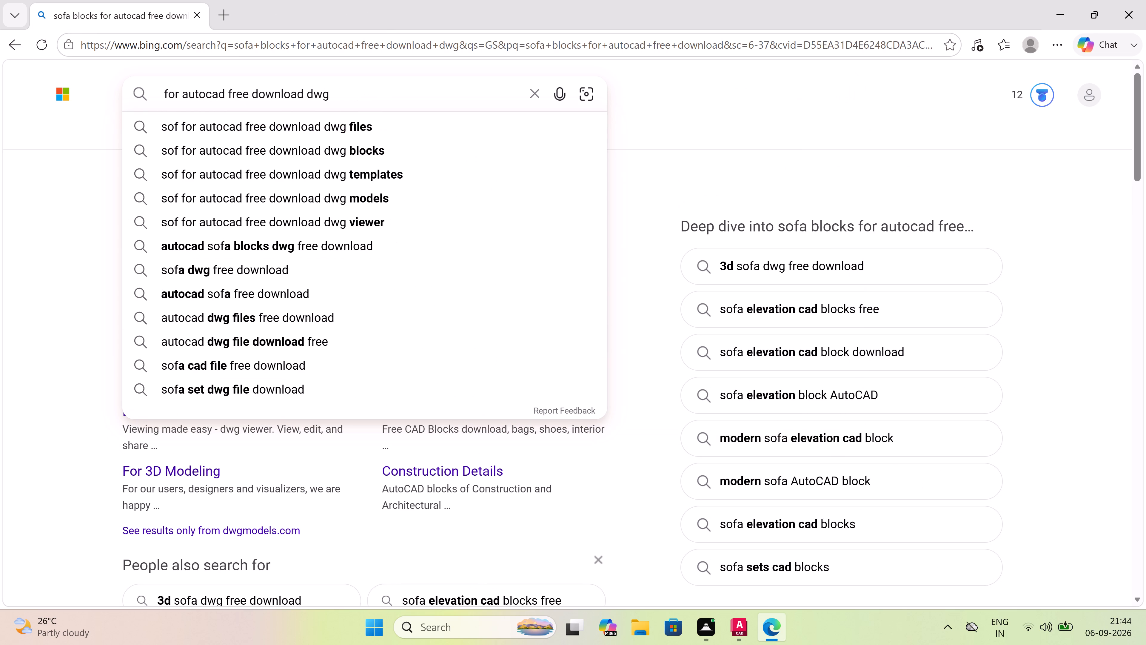
{"action": "key", "text": "c"}
{"action": "type", "text": "upbo"}
{"action": "type", "text": "ard"}
{"action": "key", "text": "space"}
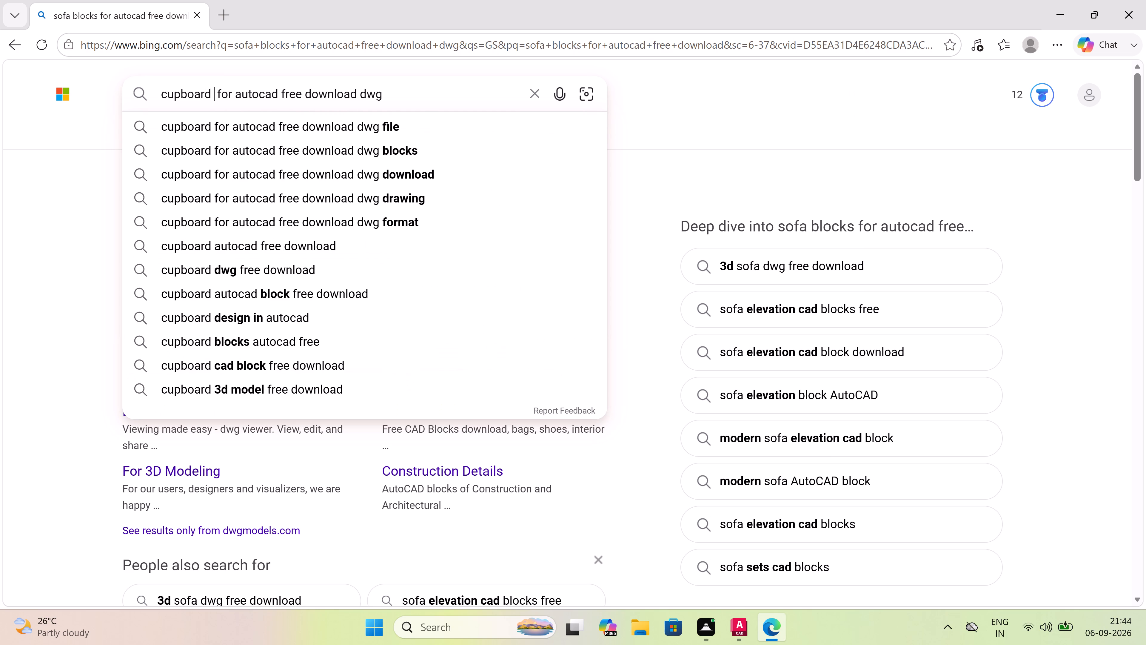
{"action": "left_click", "coordinate": [392, 121]}
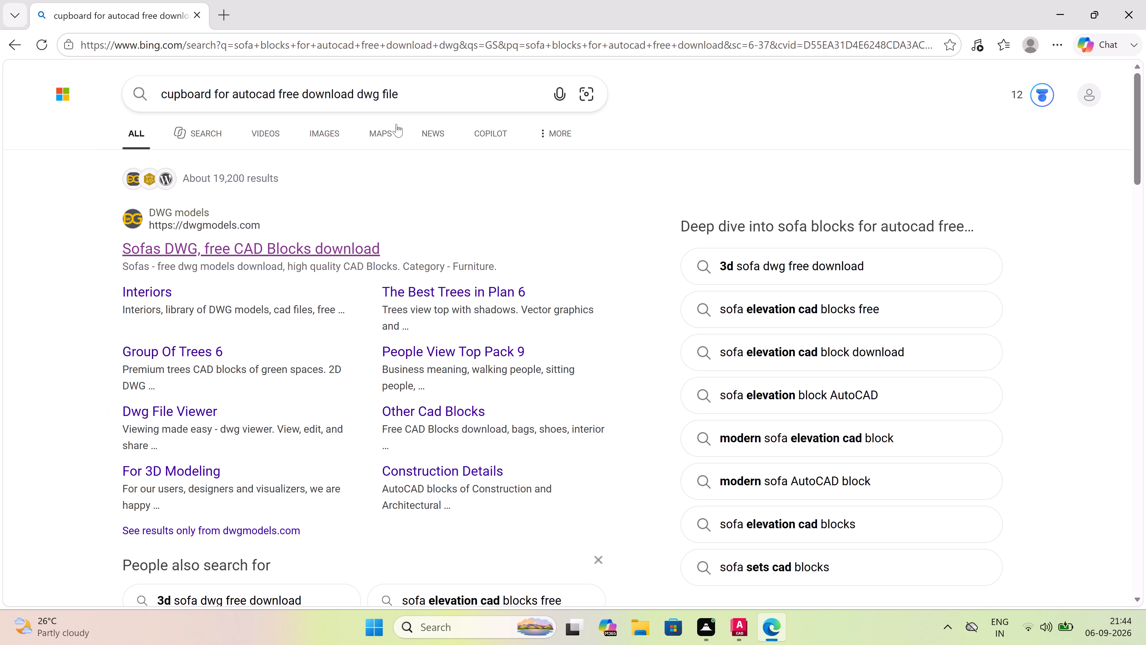
Look through dwgLAB's Cupboards CAD blocks page for a suitable block and return to the search results.
{"action": "left_click", "coordinate": [314, 248]}
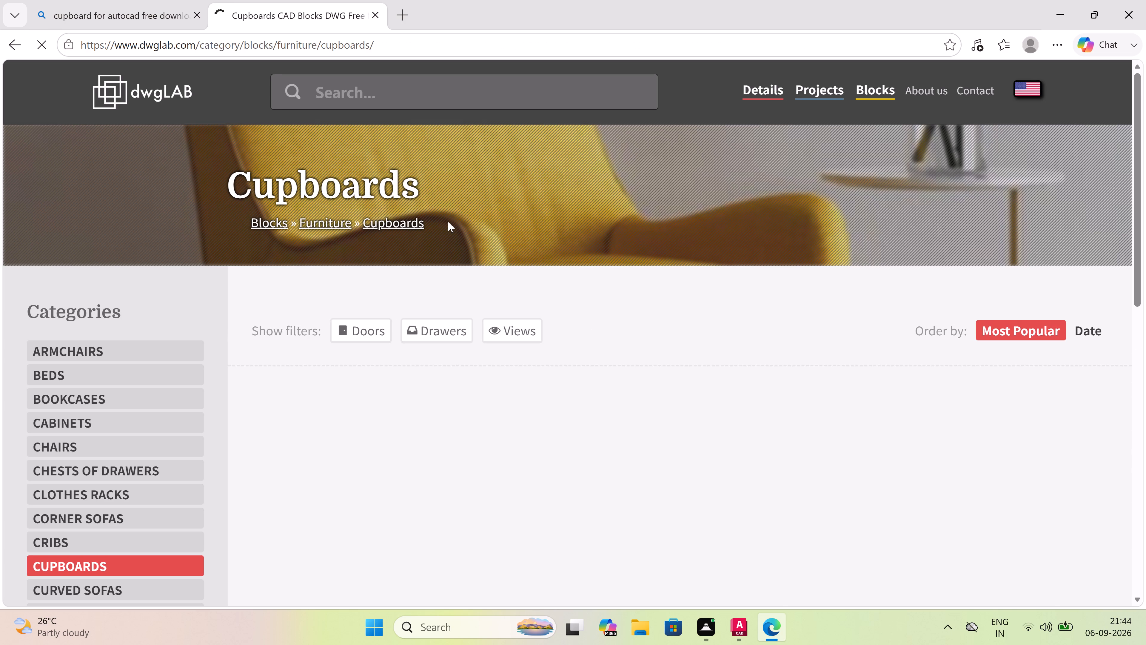
{"action": "scroll", "coordinate": [447, 273], "scroll_direction": "down", "scroll_amount": 3}
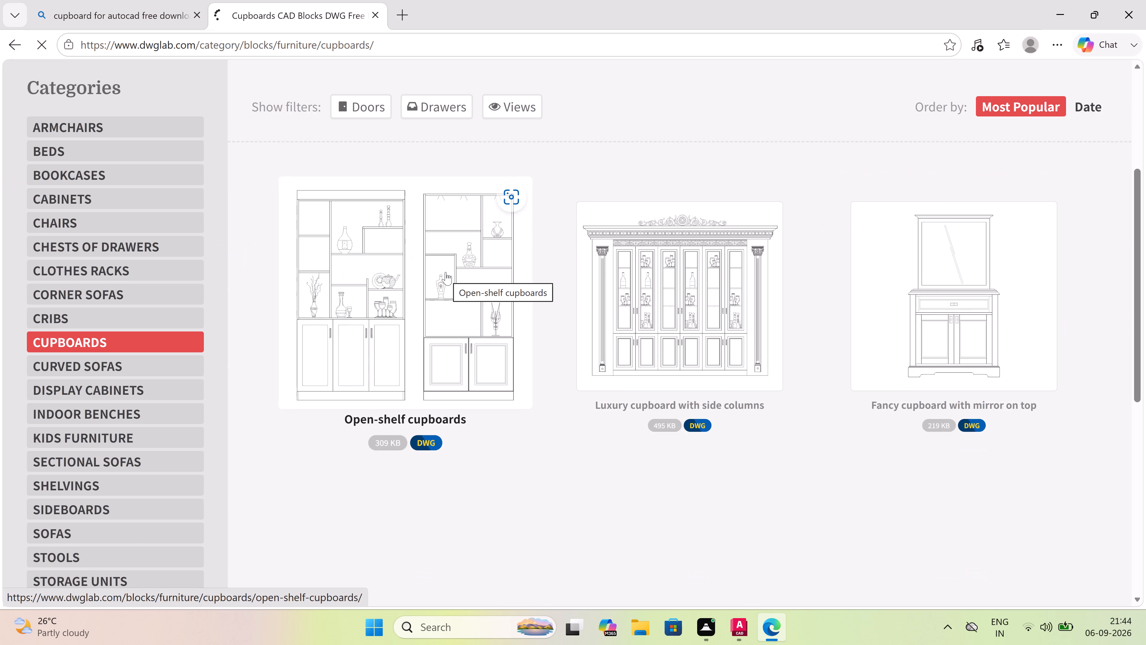
{"action": "scroll", "coordinate": [446, 272], "scroll_direction": "down", "scroll_amount": 6}
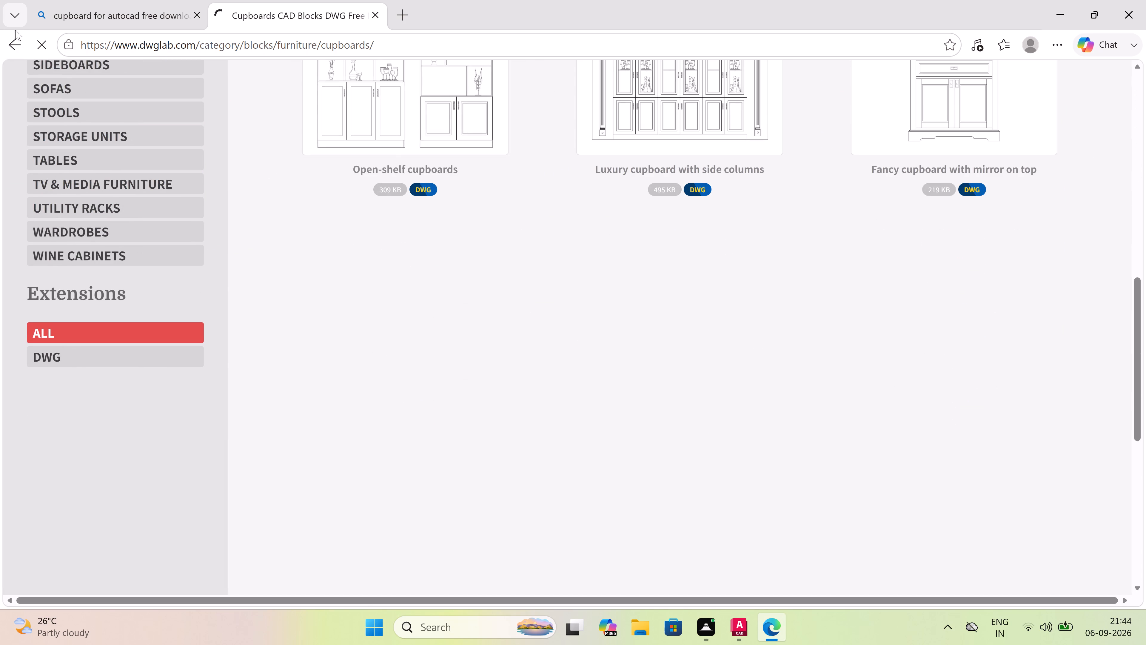
{"action": "left_click", "coordinate": [13, 41]}
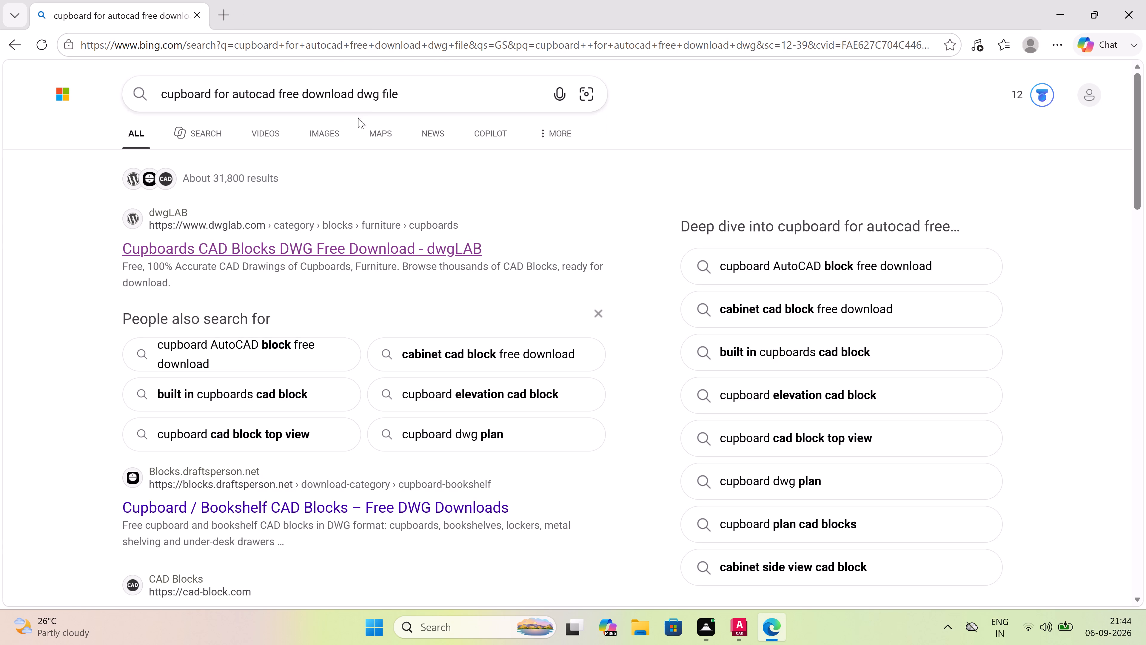
Refine the web search to "cupboard top view for autocad free download dwg free download".
{"action": "left_click", "coordinate": [400, 95]}
{"action": "key", "text": "BackSpace"}
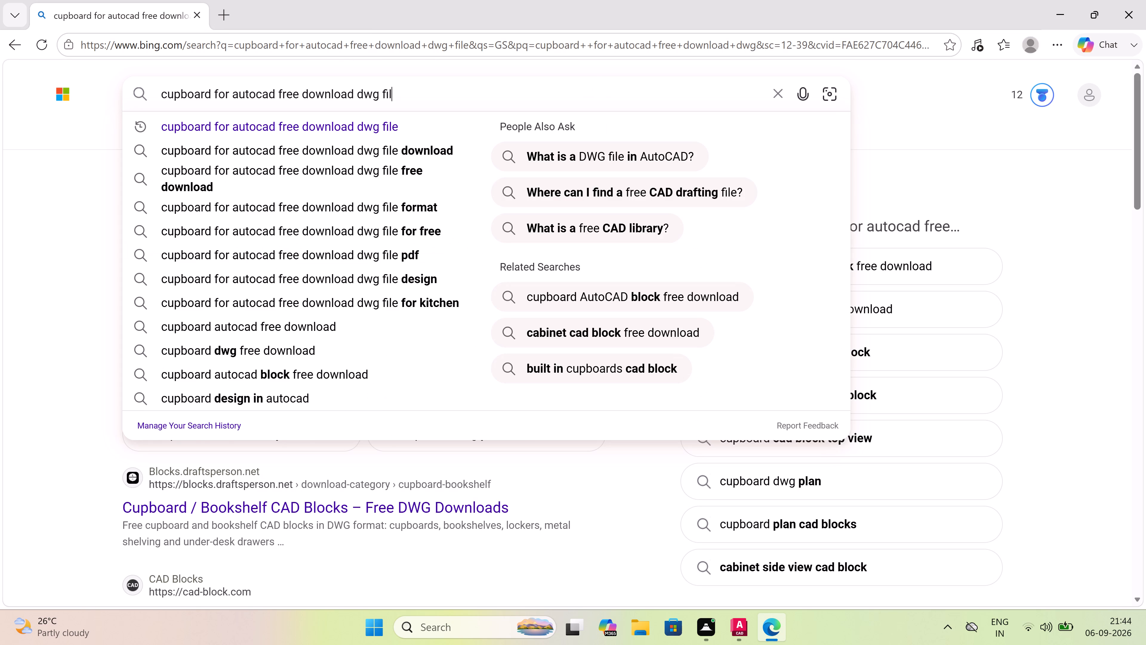
{"action": "key", "text": "BackSpace"}
{"action": "key", "text": "BackSpace"}
{"action": "key", "text": "BackSpace"}
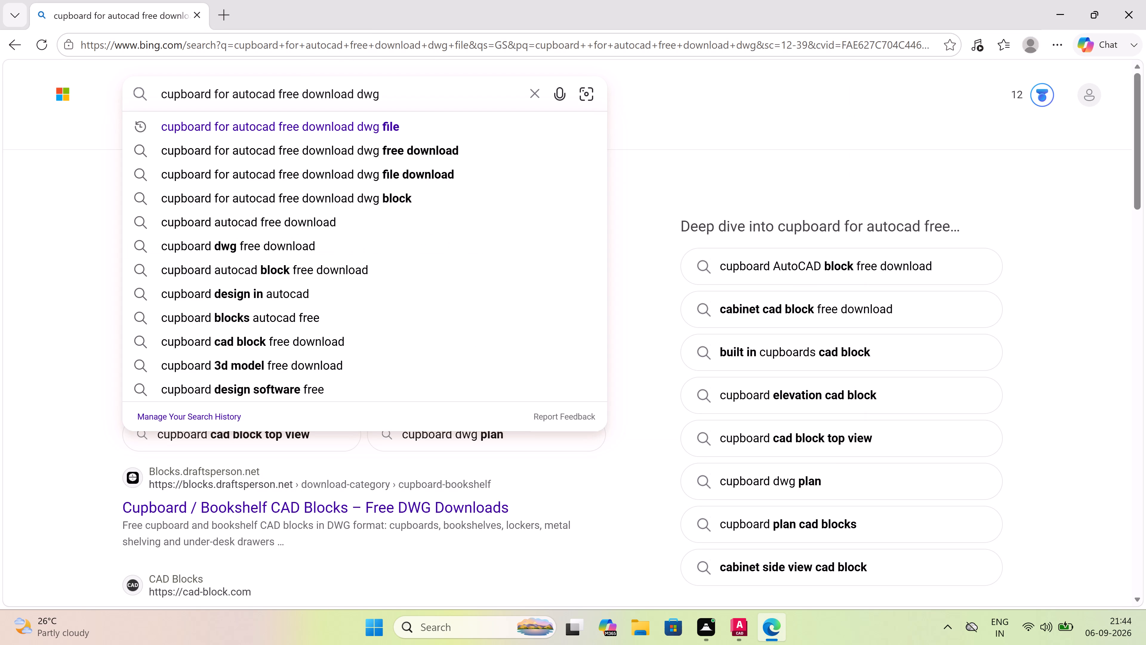
{"action": "left_click", "coordinate": [210, 93]}
{"action": "key", "text": "space"}
{"action": "type", "text": "to"}
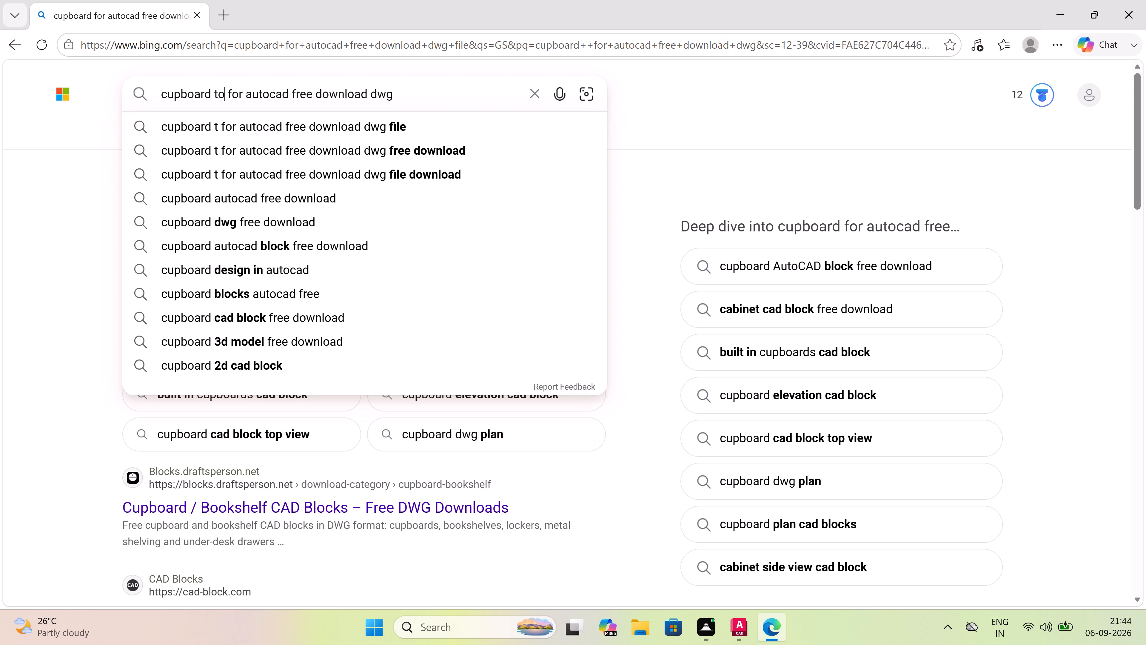
{"action": "key", "text": "BackSpace"}
{"action": "key", "text": "BackSpace"}
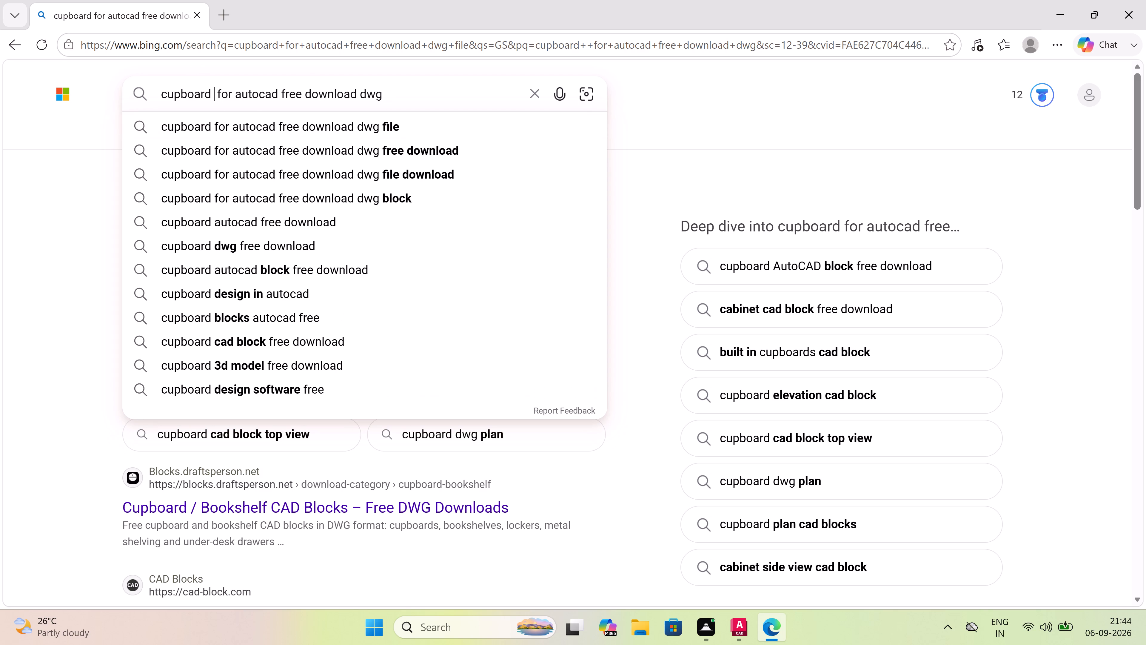
{"action": "type", "text": "top vi"}
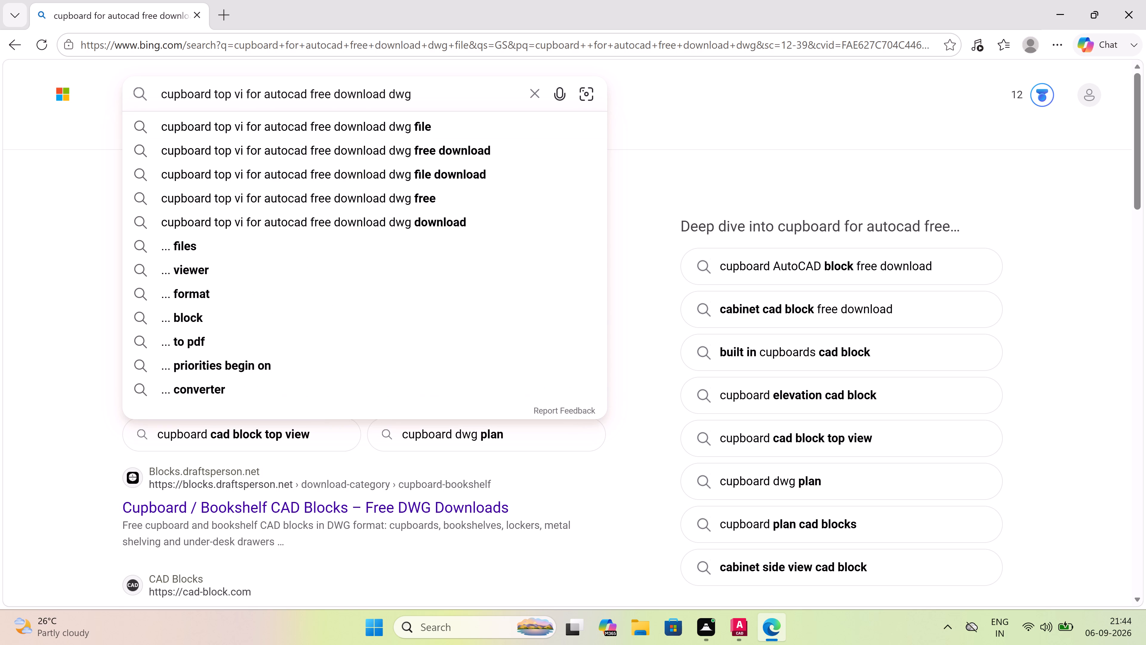
{"action": "type", "text": "ew"}
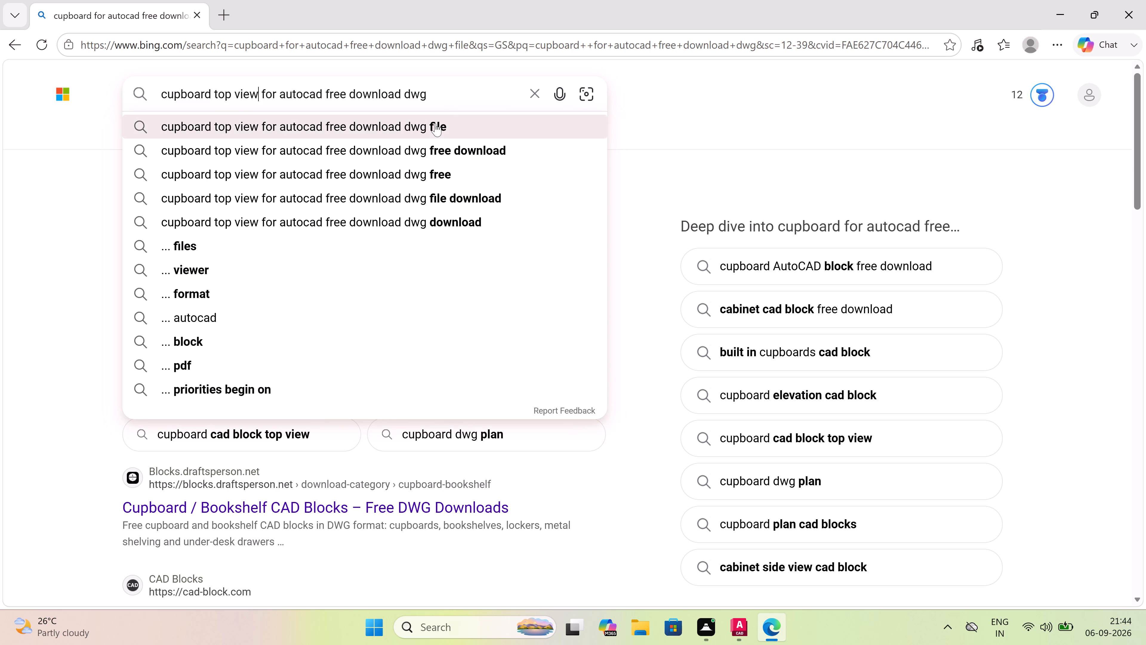
{"action": "left_click", "coordinate": [441, 148]}
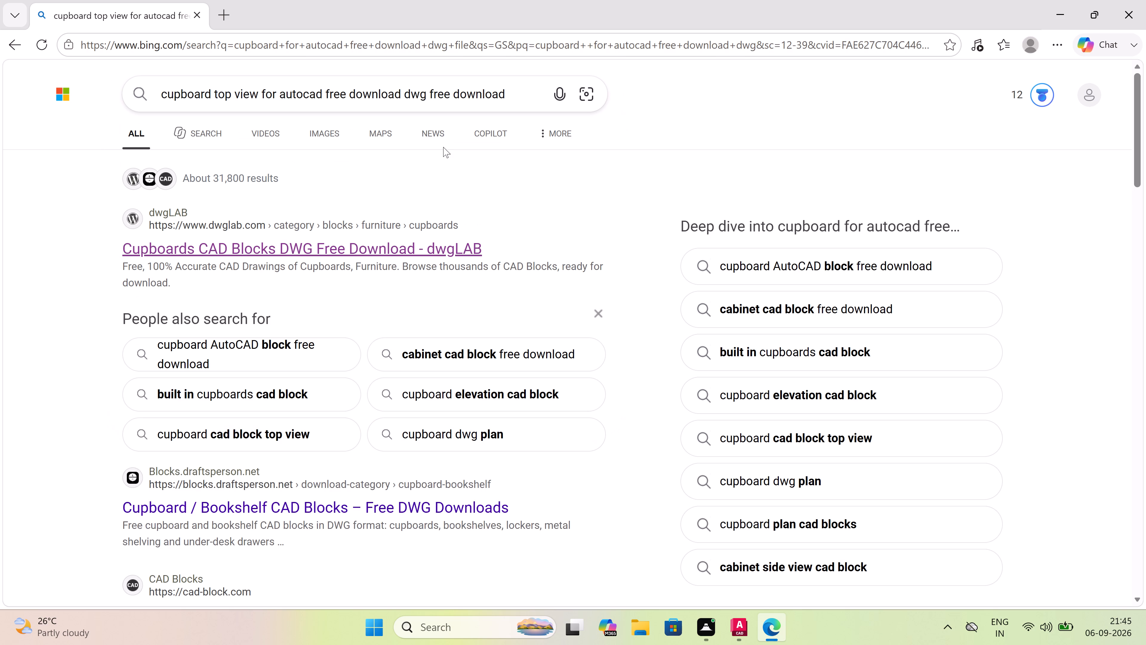
Check dwgLAB's Cupboards page again for a top-view cupboard block and return to the search results.
{"action": "left_click", "coordinate": [358, 242]}
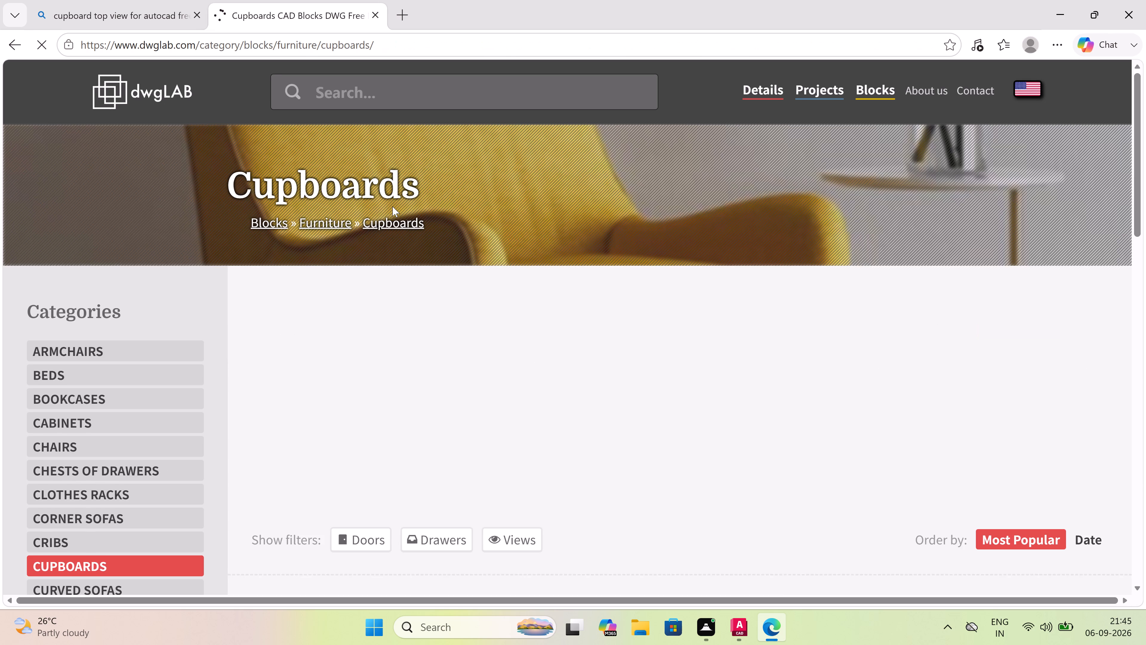
{"action": "scroll", "coordinate": [392, 206], "scroll_direction": "down", "scroll_amount": 12}
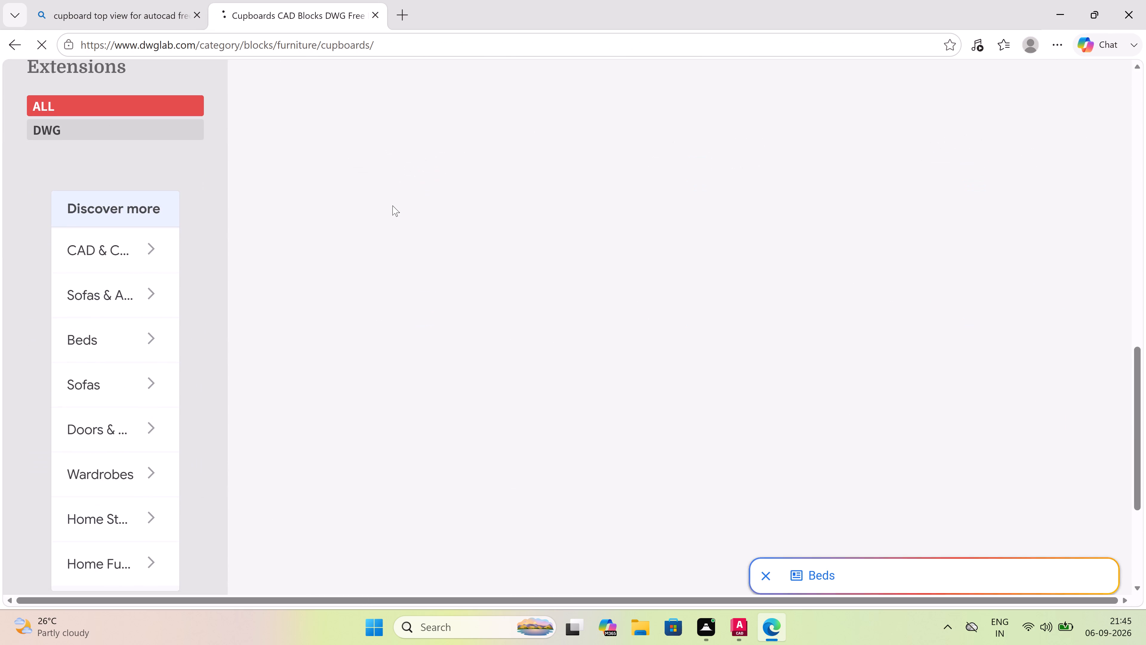
{"action": "scroll", "coordinate": [392, 205], "scroll_direction": "down", "scroll_amount": 13}
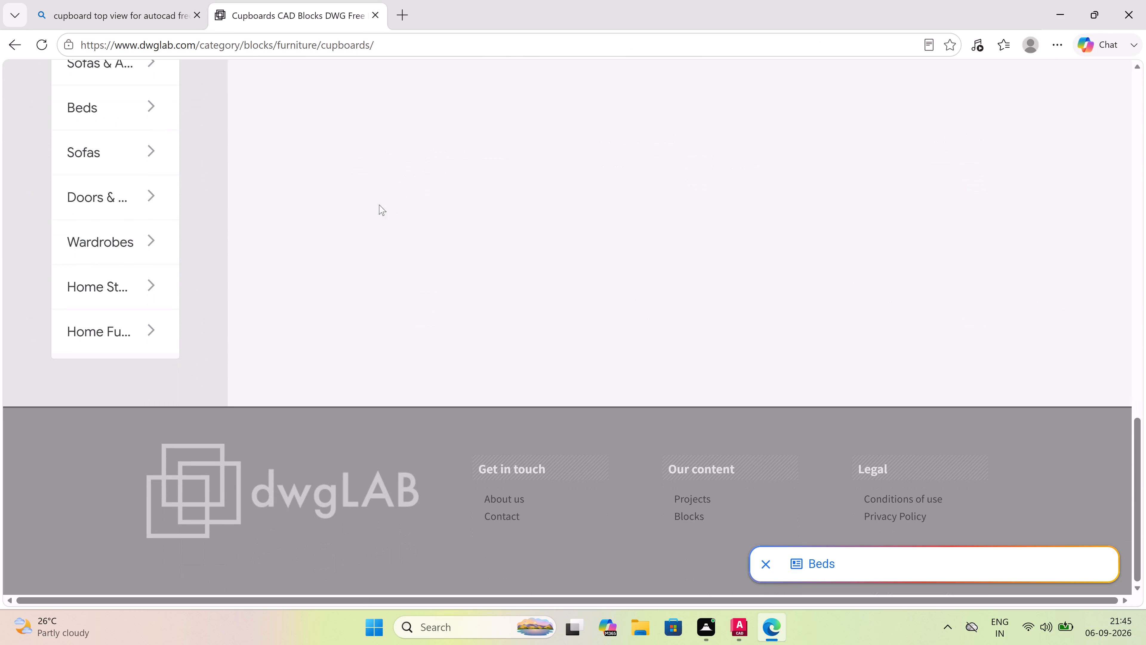
{"action": "left_click", "coordinate": [10, 47]}
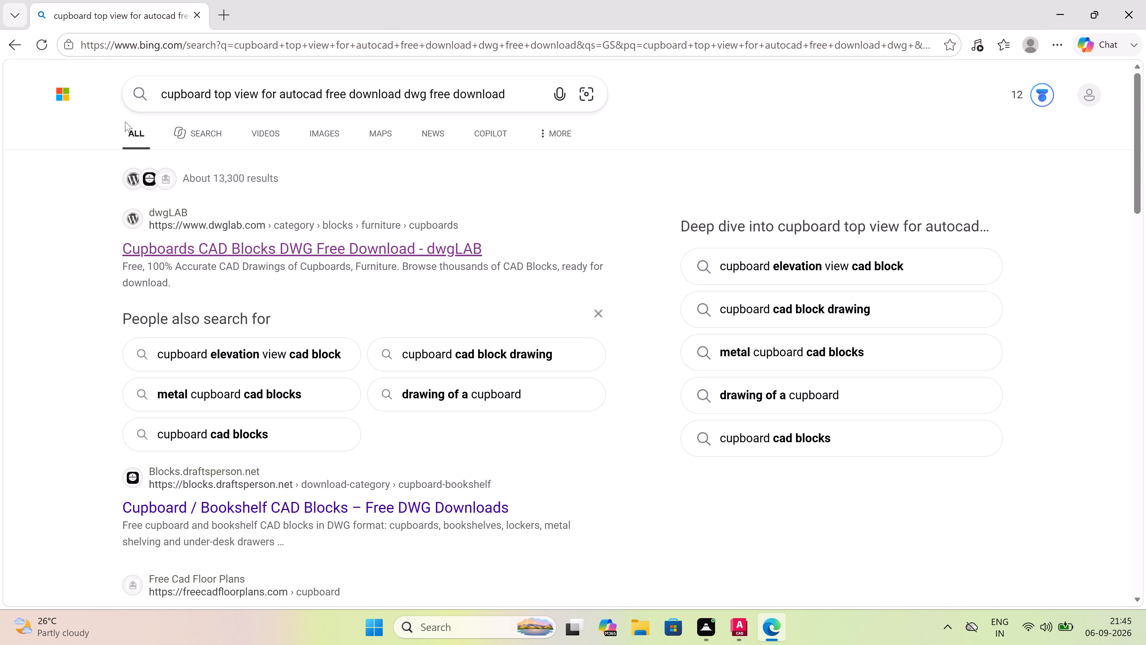
Try the "Cupboard / Bookshelf CAD Blocks – Free DWG Downloads" result from Blocks.draftsperson.net.
{"action": "scroll", "coordinate": [224, 195], "scroll_direction": "down", "scroll_amount": 5}
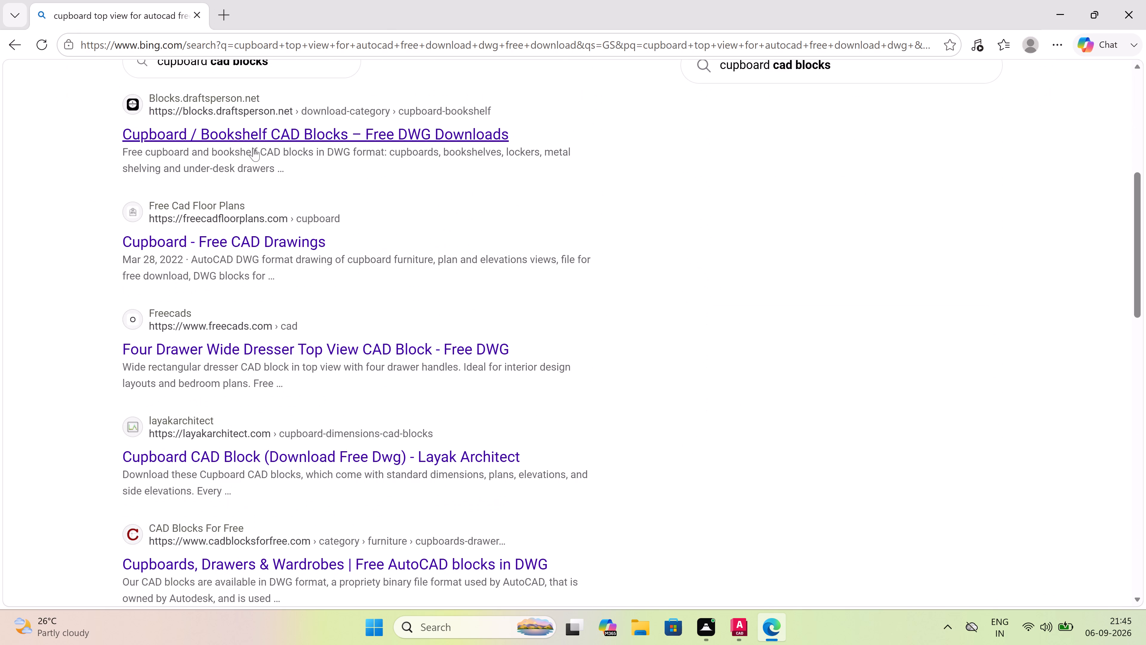
{"action": "left_click_drag", "start_coordinate": [255, 136], "coordinate": [257, 139]}
{"action": "left_click", "coordinate": [258, 140]}
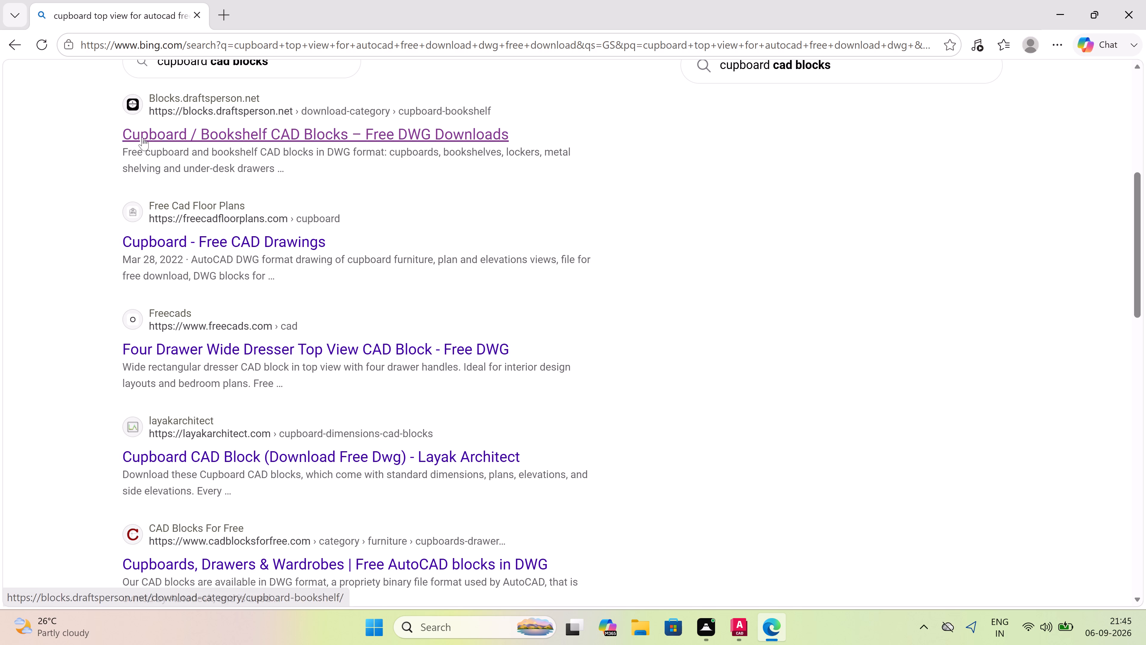
Look through the Cupboard drawing page on Free Cad Floor Plans for a usable plan-view block and return to the search results.
{"action": "double_click", "coordinate": [284, 242]}
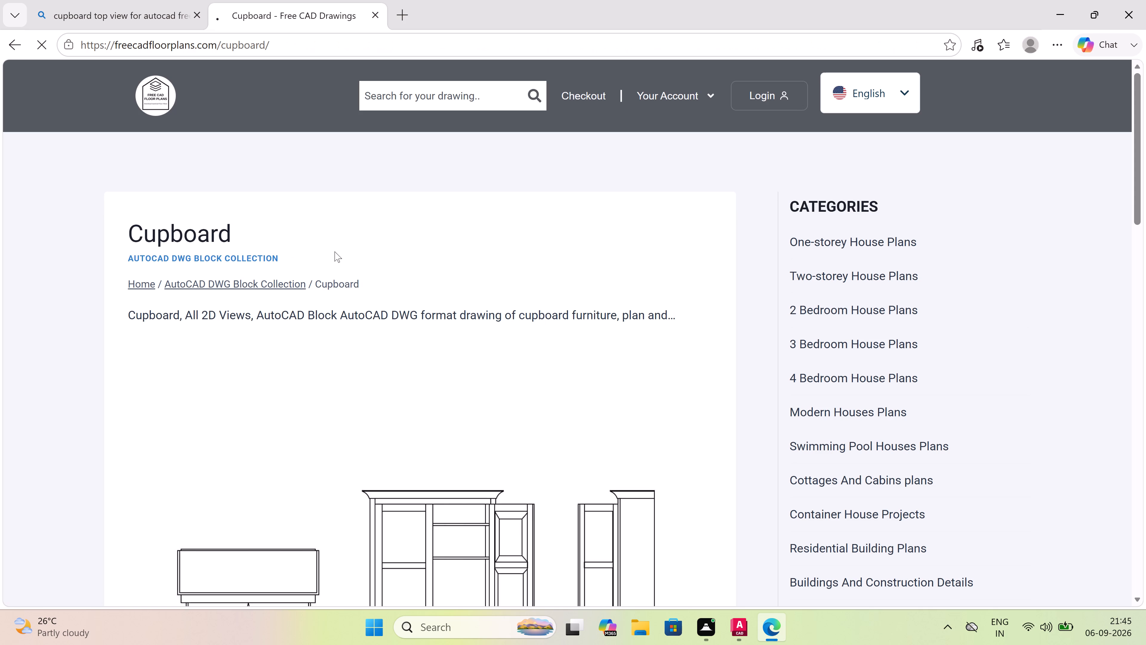
{"action": "scroll", "coordinate": [347, 260], "scroll_direction": "down", "scroll_amount": 7}
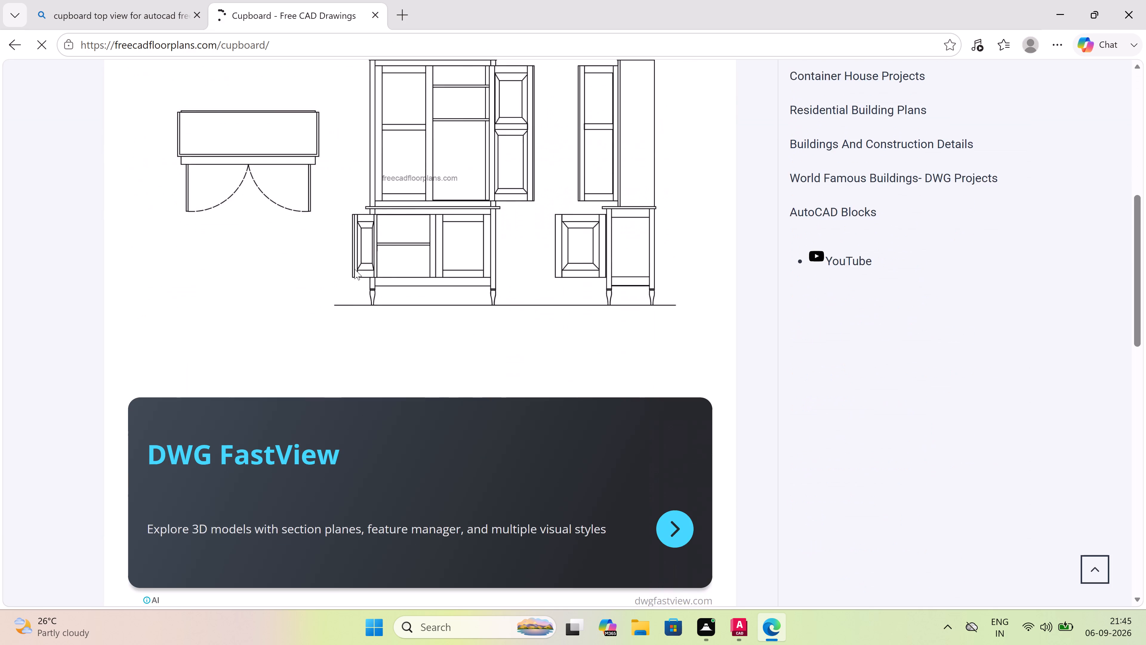
{"action": "scroll", "coordinate": [355, 269], "scroll_direction": "down", "scroll_amount": 10}
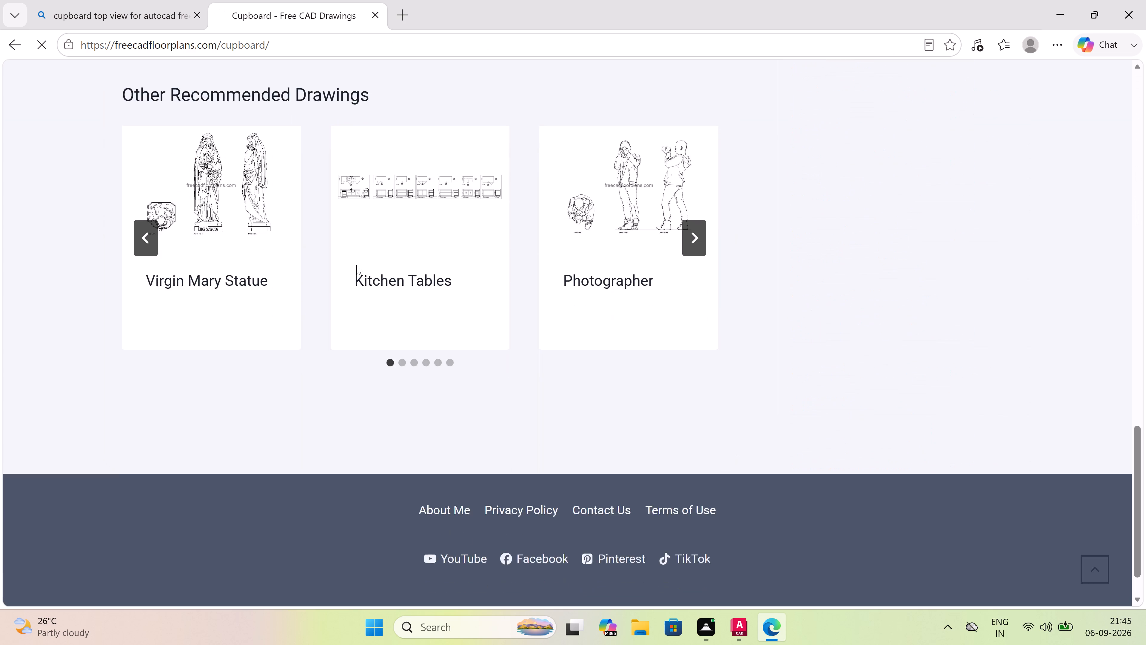
{"action": "scroll", "coordinate": [356, 265], "scroll_direction": "down", "scroll_amount": 4}
{"action": "scroll", "coordinate": [356, 265], "scroll_direction": "up", "scroll_amount": 13}
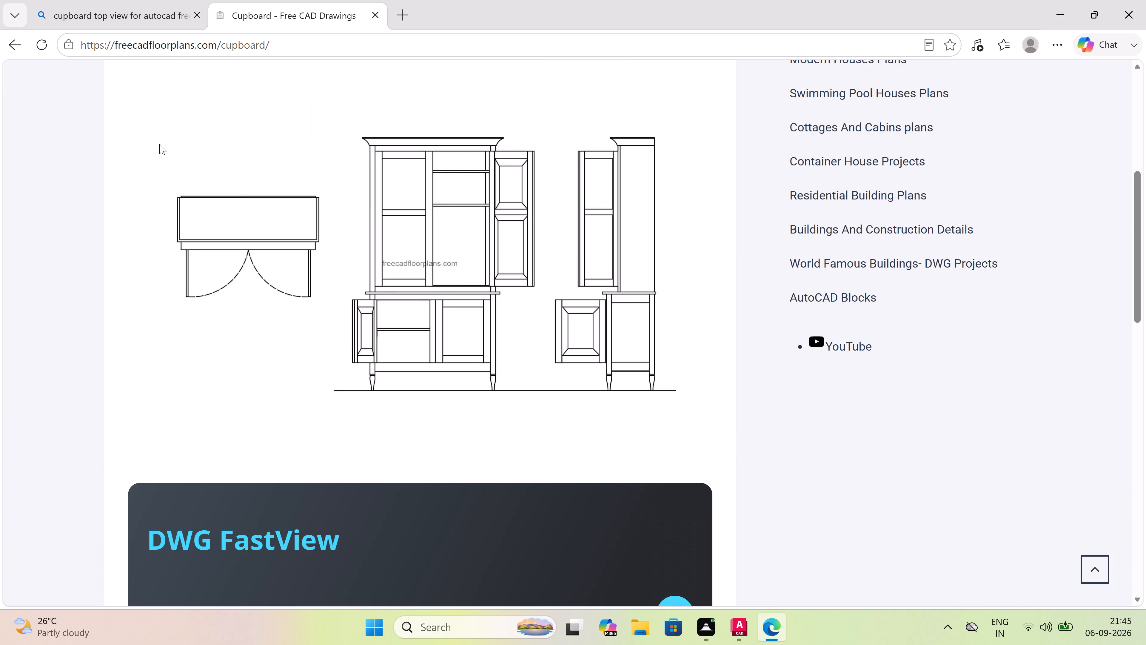
{"action": "left_click", "coordinate": [18, 43]}
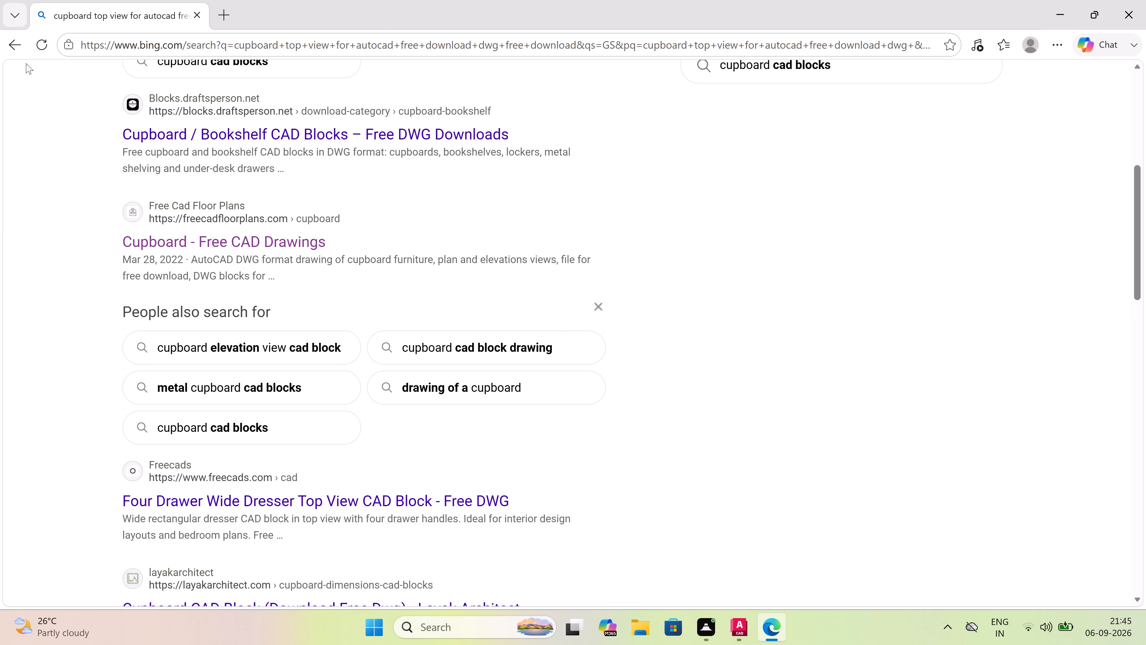
Go back to the "cupboard for autocad free download dwg file" search and browse its image results for a suitable cupboard block.
{"action": "left_click", "coordinate": [16, 44]}
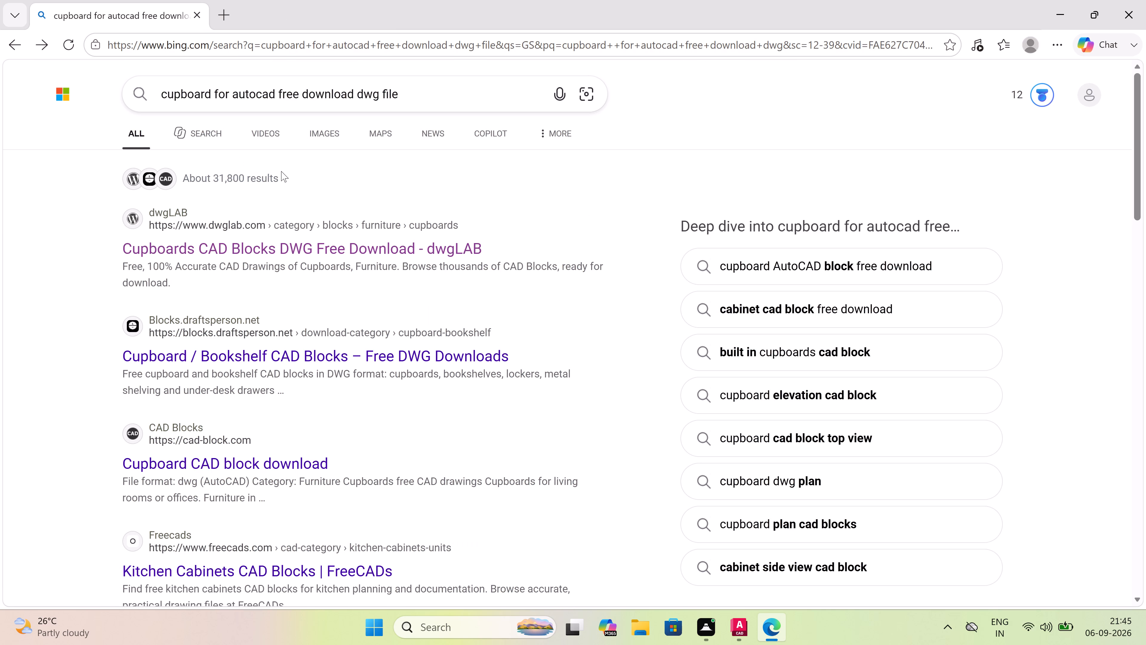
{"action": "left_click", "coordinate": [323, 133]}
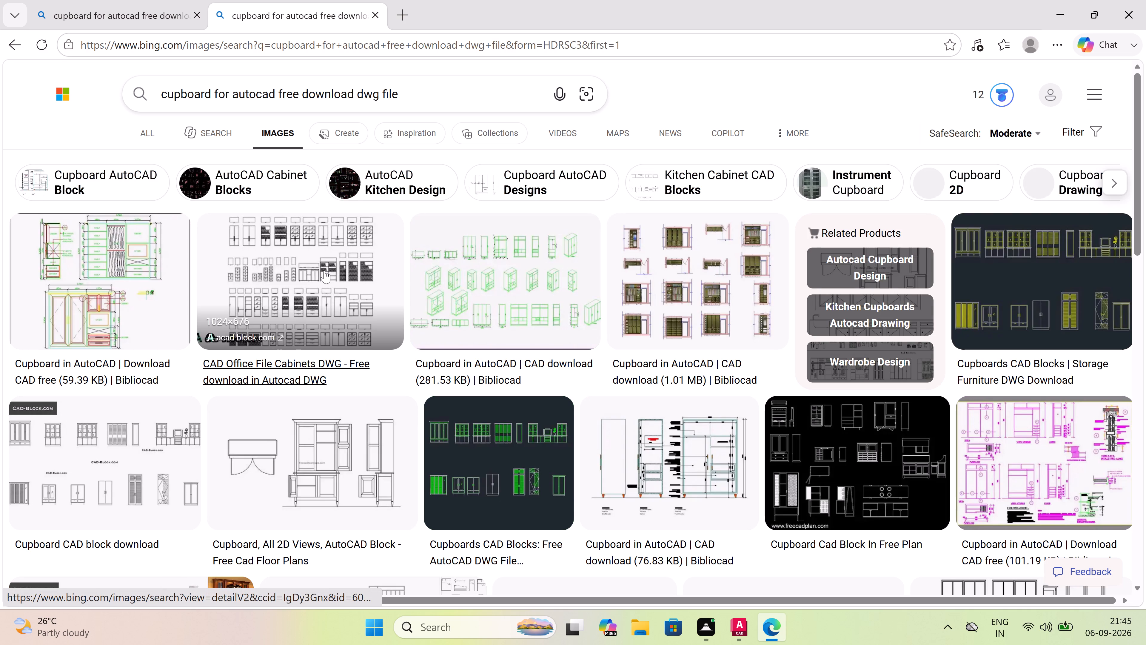
{"action": "scroll", "coordinate": [324, 270], "scroll_direction": "down", "scroll_amount": 6}
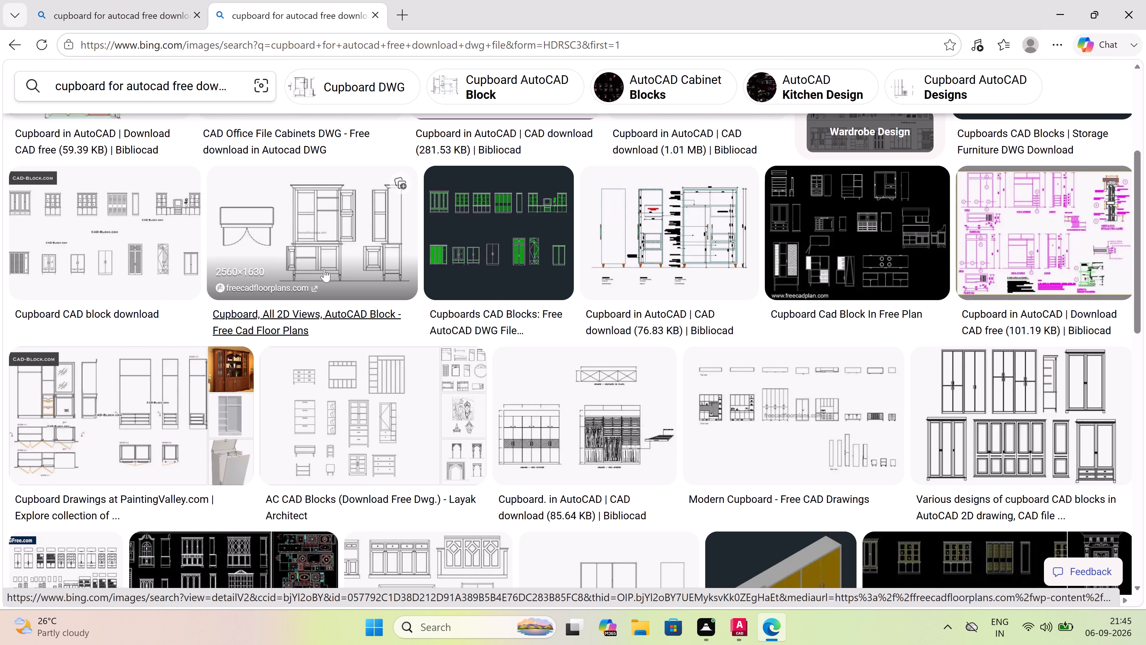
{"action": "scroll", "coordinate": [324, 269], "scroll_direction": "down", "scroll_amount": 3}
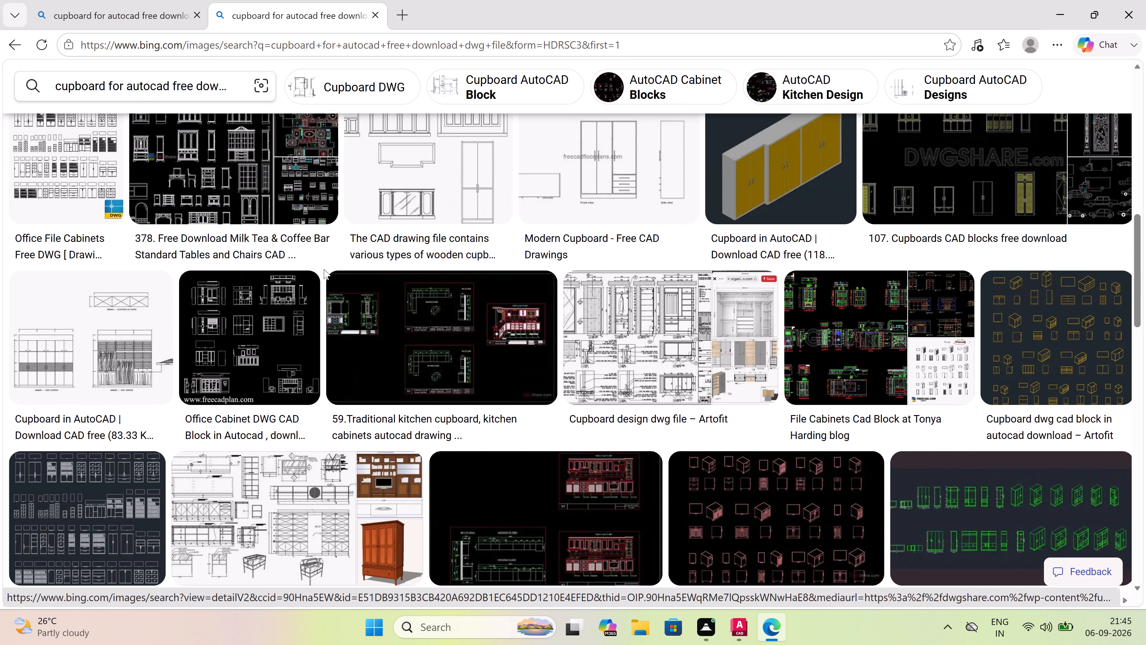
{"action": "scroll", "coordinate": [324, 269], "scroll_direction": "down", "scroll_amount": 5}
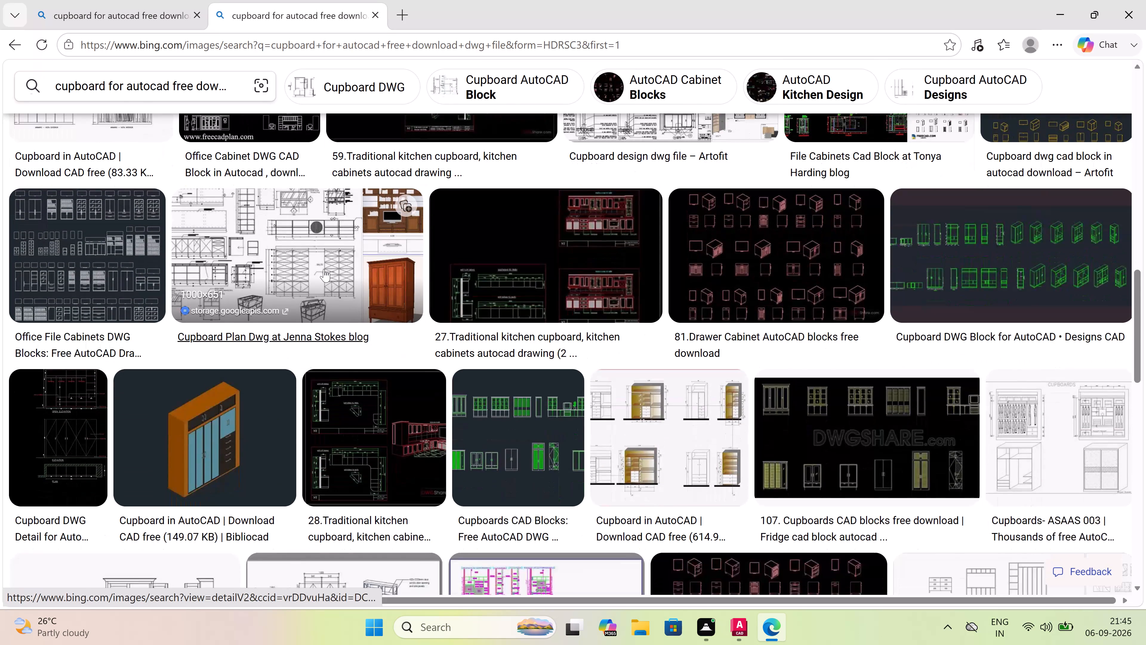
{"action": "scroll", "coordinate": [324, 269], "scroll_direction": "down", "scroll_amount": 5}
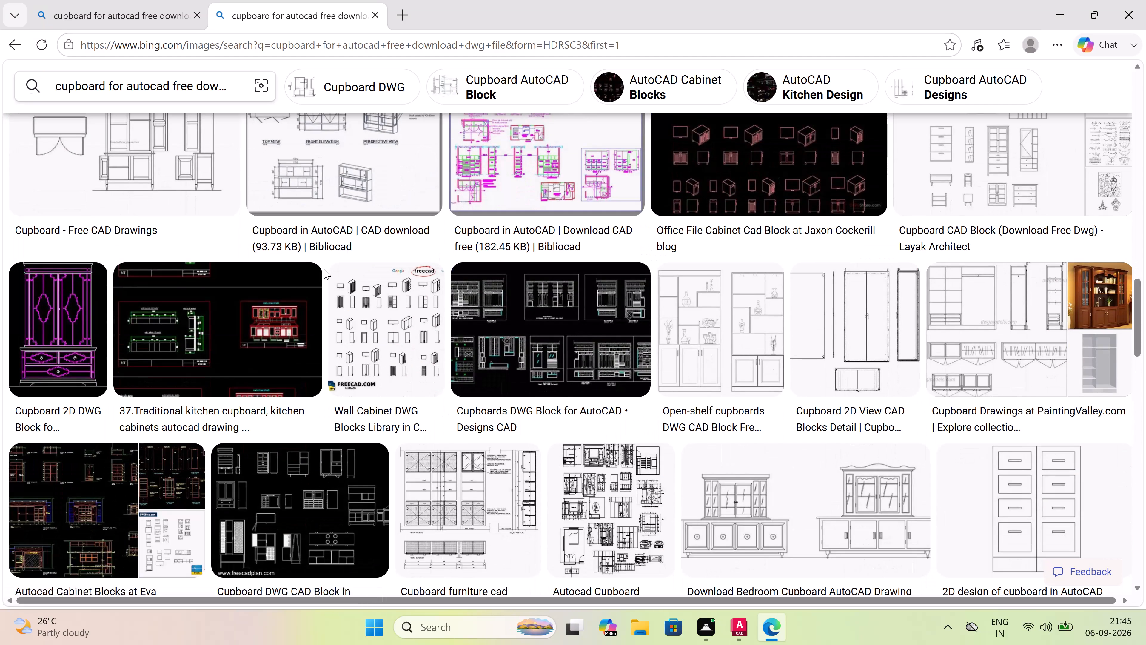
{"action": "scroll", "coordinate": [324, 269], "scroll_direction": "up", "scroll_amount": 13}
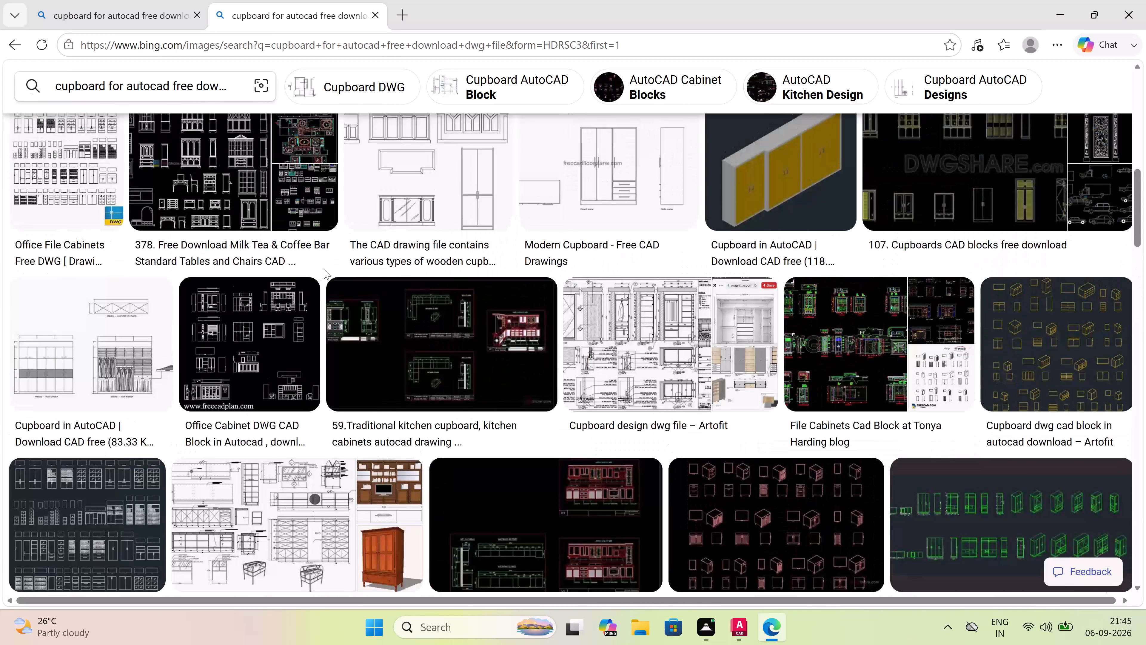
{"action": "scroll", "coordinate": [324, 269], "scroll_direction": "up", "scroll_amount": 12}
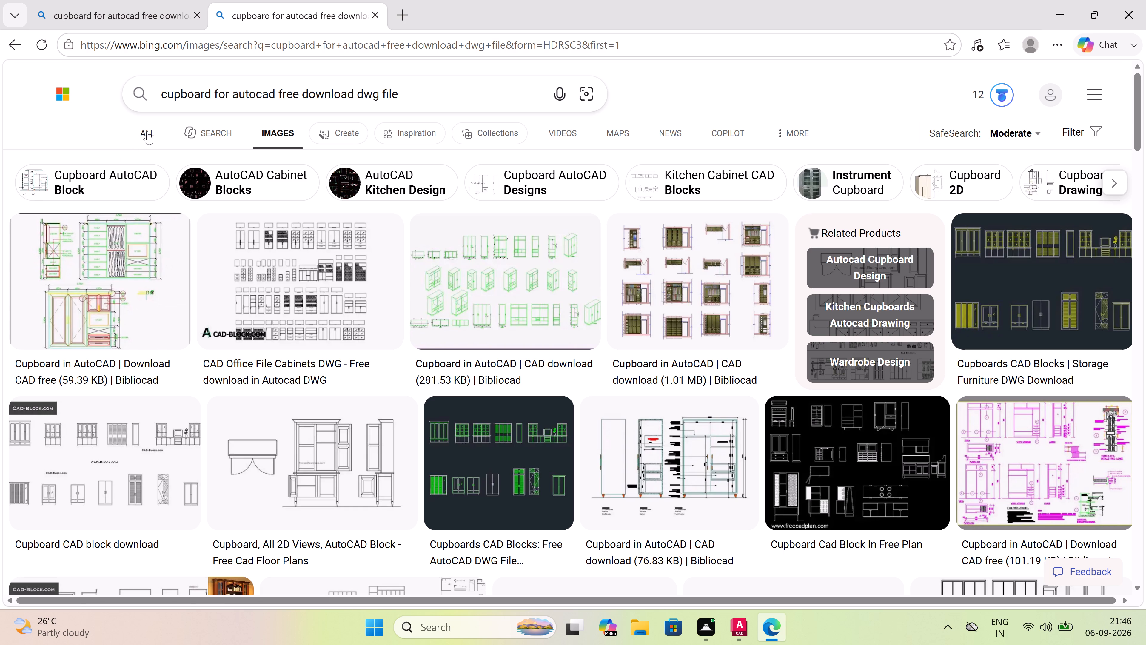
Search the web for "cupboard for autocad free dwg file download".
{"action": "left_click_drag", "start_coordinate": [147, 130], "coordinate": [143, 131]}
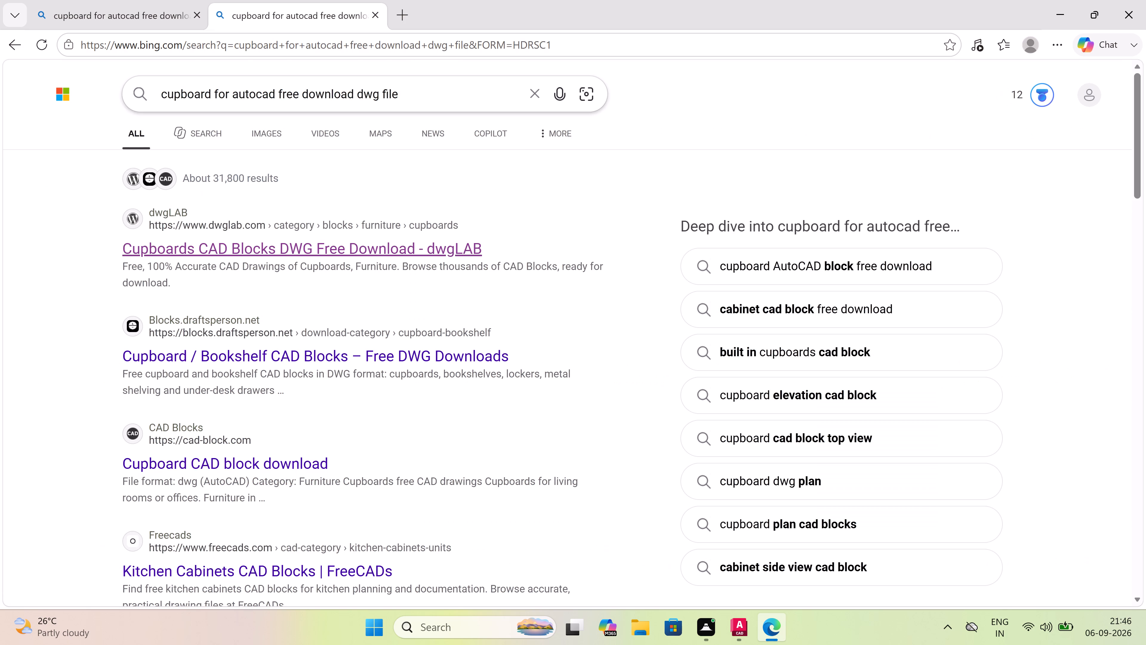
{"action": "left_click", "coordinate": [213, 93]}
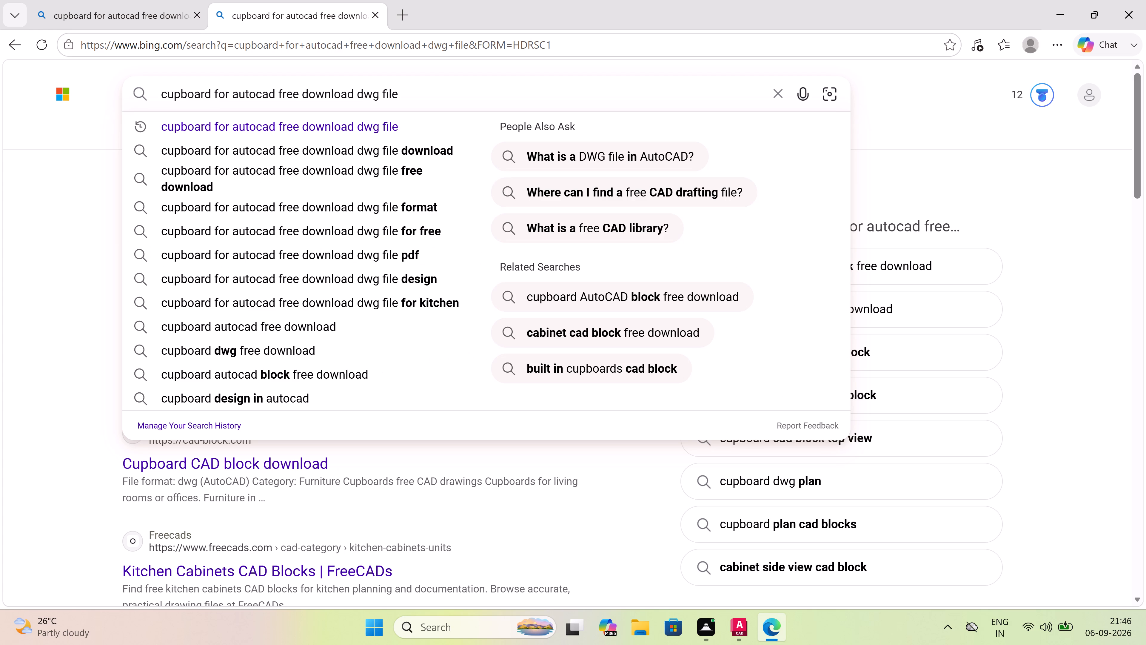
{"action": "left_click", "coordinate": [356, 94]}
{"action": "key", "text": "BackSpace"}
{"action": "key", "text": "BackSpace"}
{"action": "key", "text": "BackSpace"}
{"action": "key", "text": "BackSpace"}
{"action": "key", "text": "BackSpace"}
{"action": "key", "text": "BackSpace"}
{"action": "key", "text": "BackSpace"}
{"action": "key", "text": "BackSpace"}
{"action": "key", "text": "BackSpace"}
{"action": "key", "text": "BackSpace"}
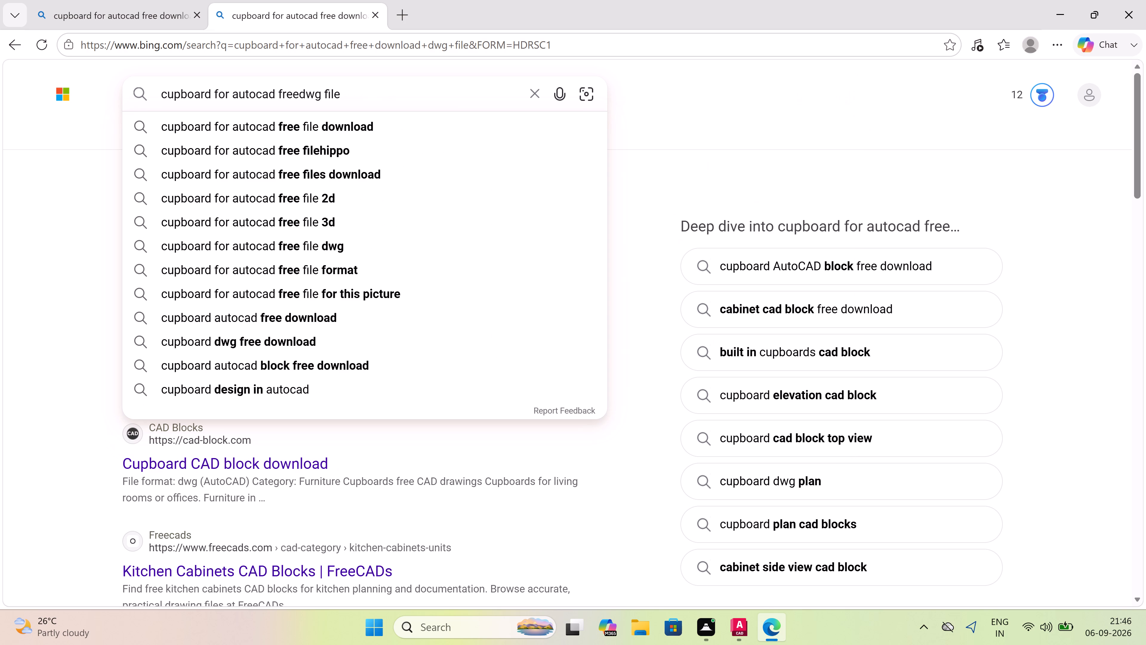
{"action": "key", "text": "space"}
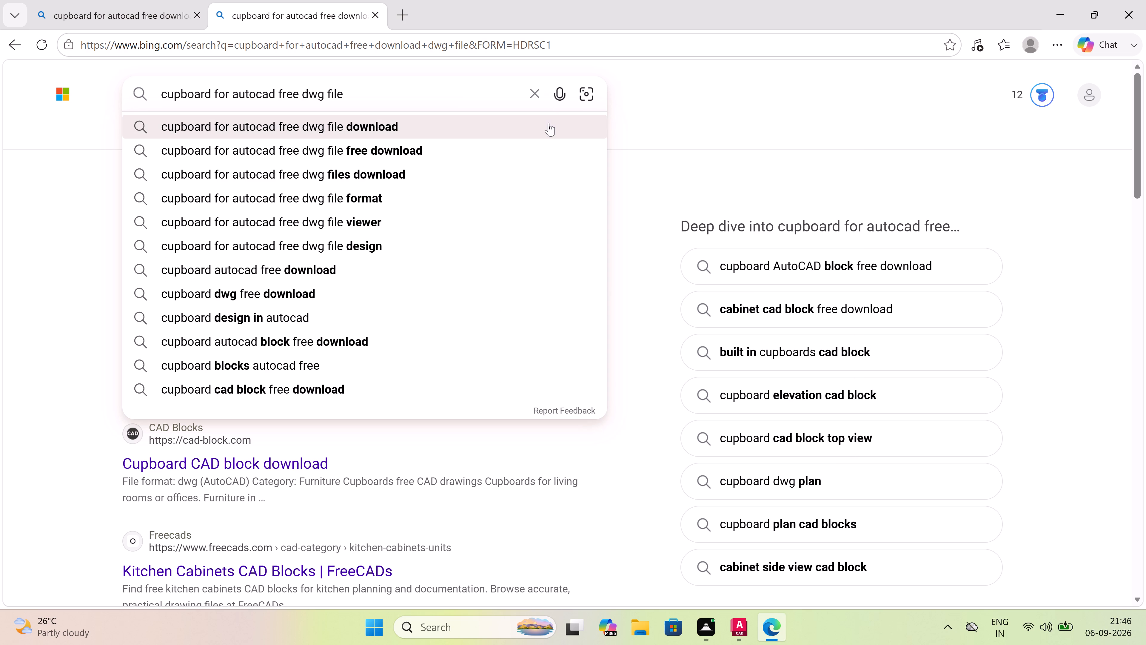
{"action": "left_click", "coordinate": [378, 126]}
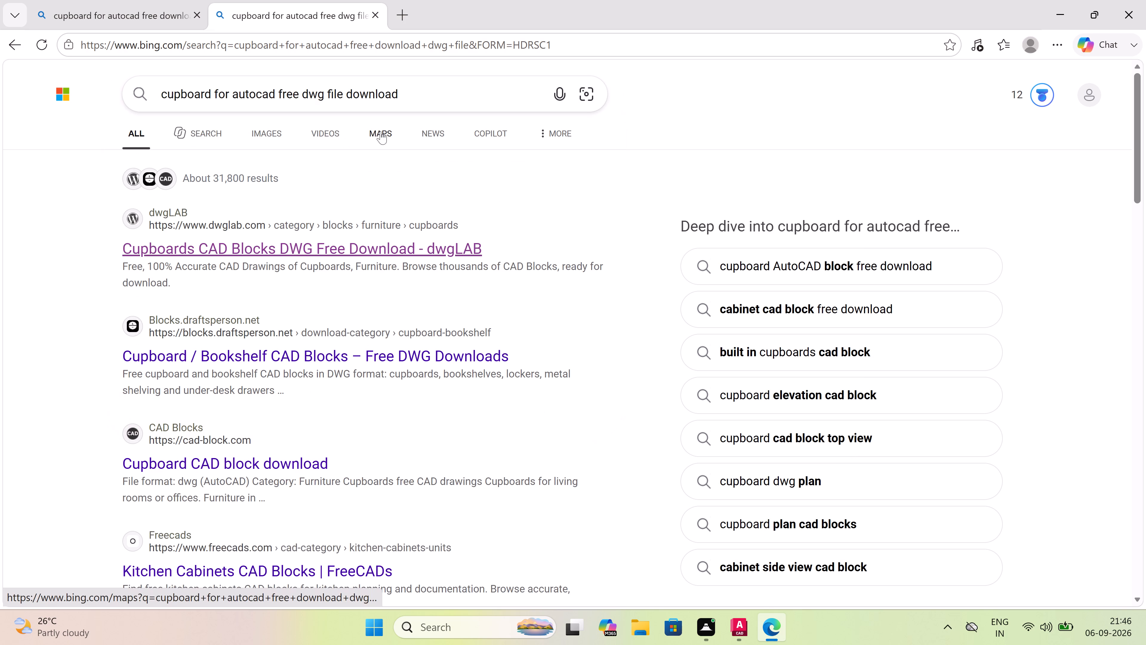
Look through dwgLAB's Cupboards CAD blocks page once more and return to the search results.
{"action": "left_click", "coordinate": [368, 248]}
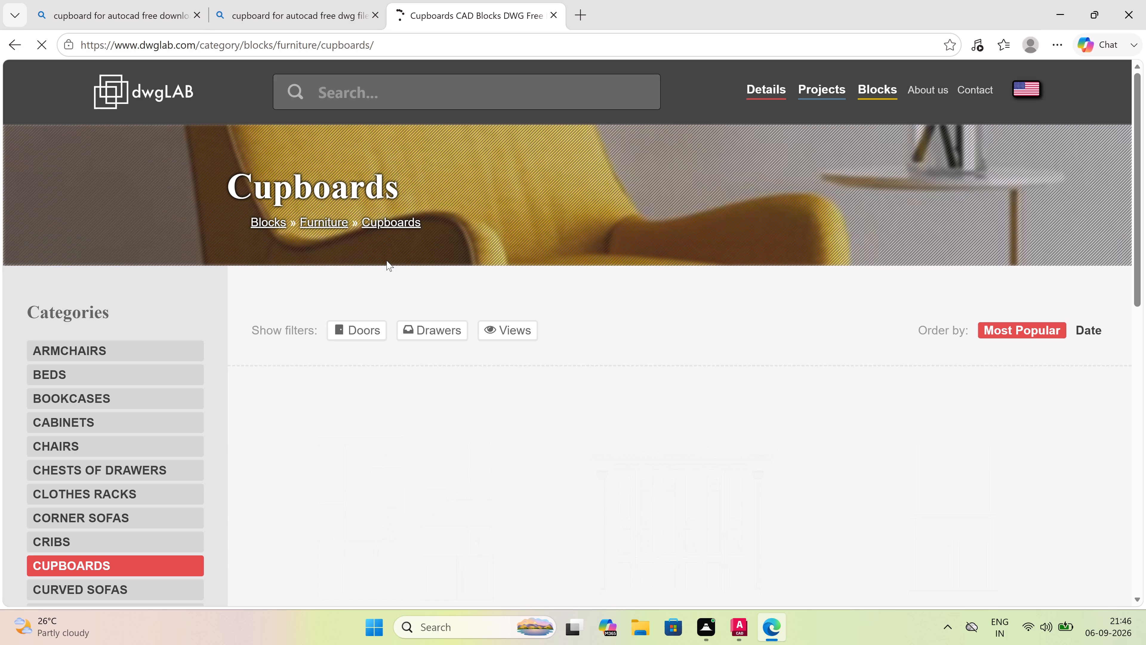
{"action": "scroll", "coordinate": [387, 261], "scroll_direction": "down", "scroll_amount": 11}
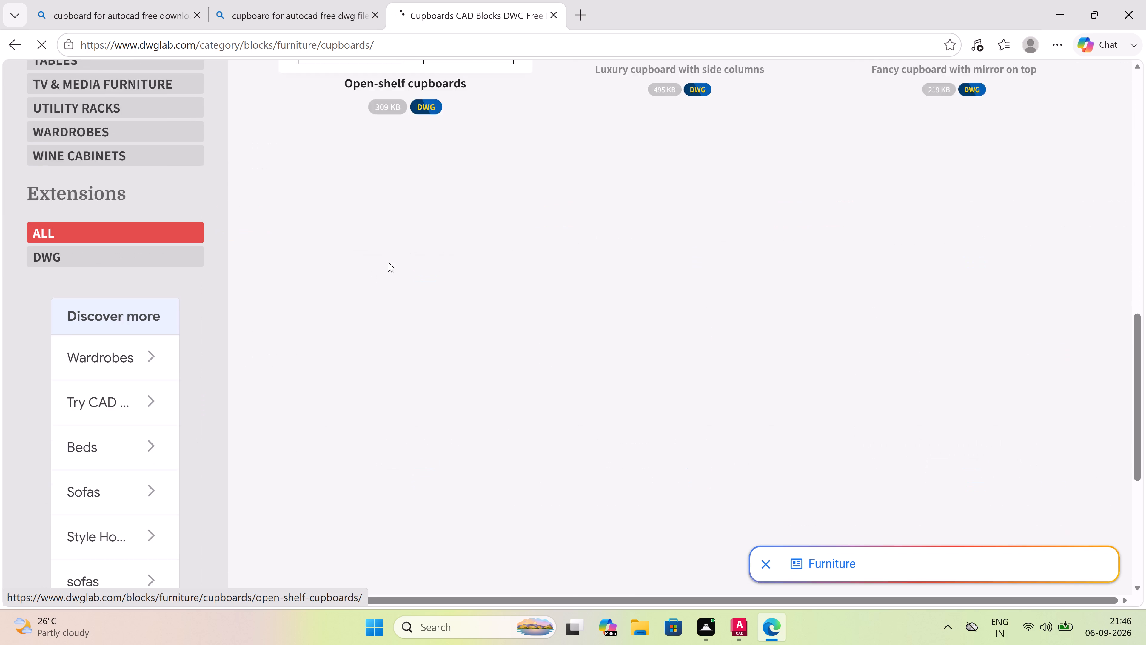
{"action": "scroll", "coordinate": [388, 262], "scroll_direction": "down", "scroll_amount": 12}
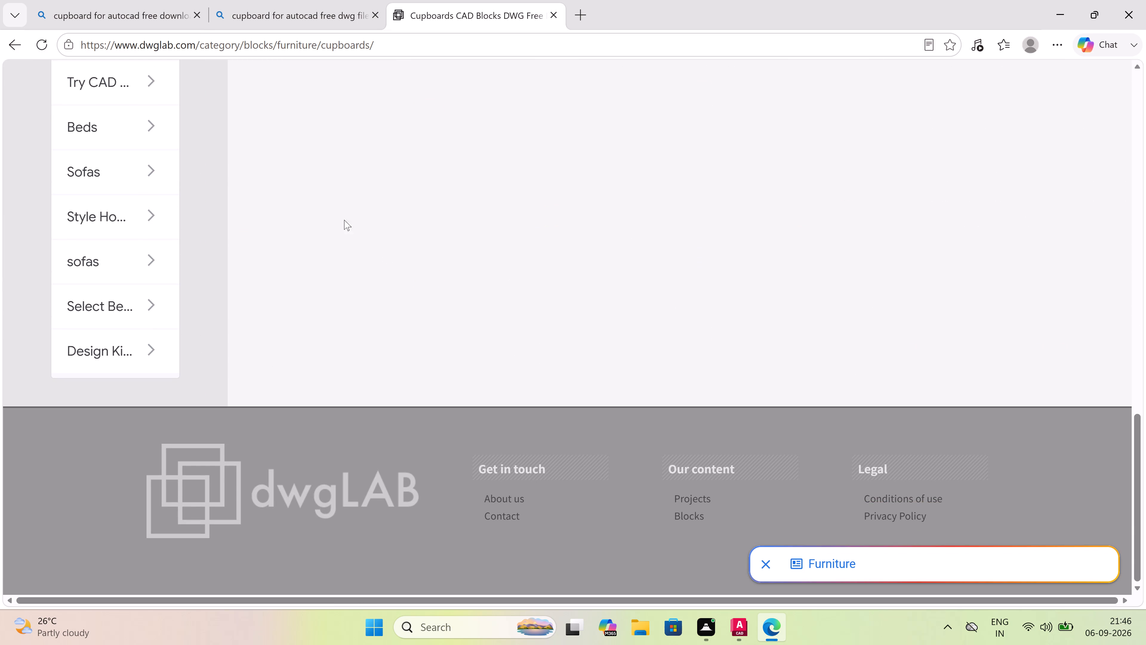
{"action": "left_click", "coordinate": [17, 46]}
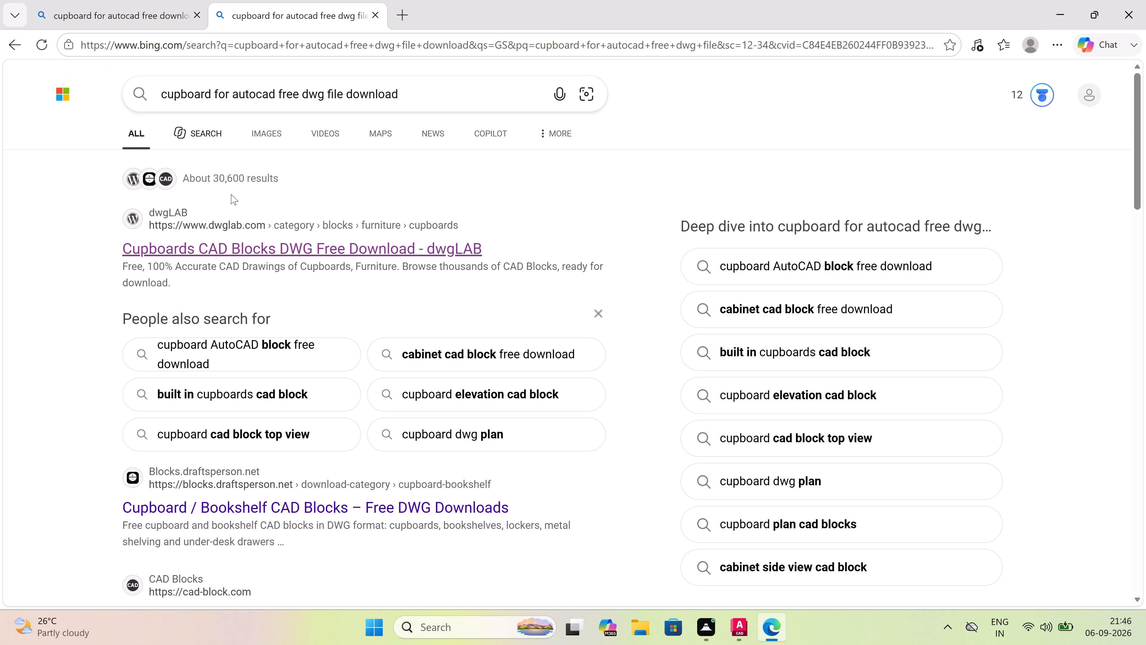
Switch to image results and change the search to "sofa for autocad free dwg file download pdf".
{"action": "left_click_drag", "start_coordinate": [253, 132], "coordinate": [250, 130]}
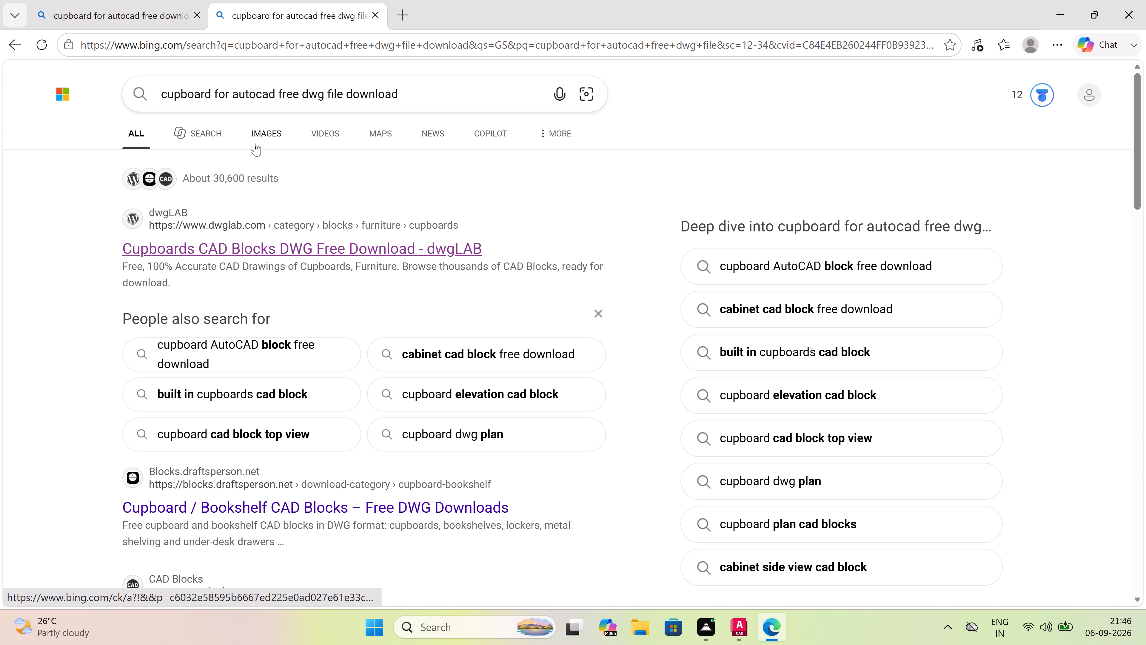
{"action": "left_click", "coordinate": [257, 135]}
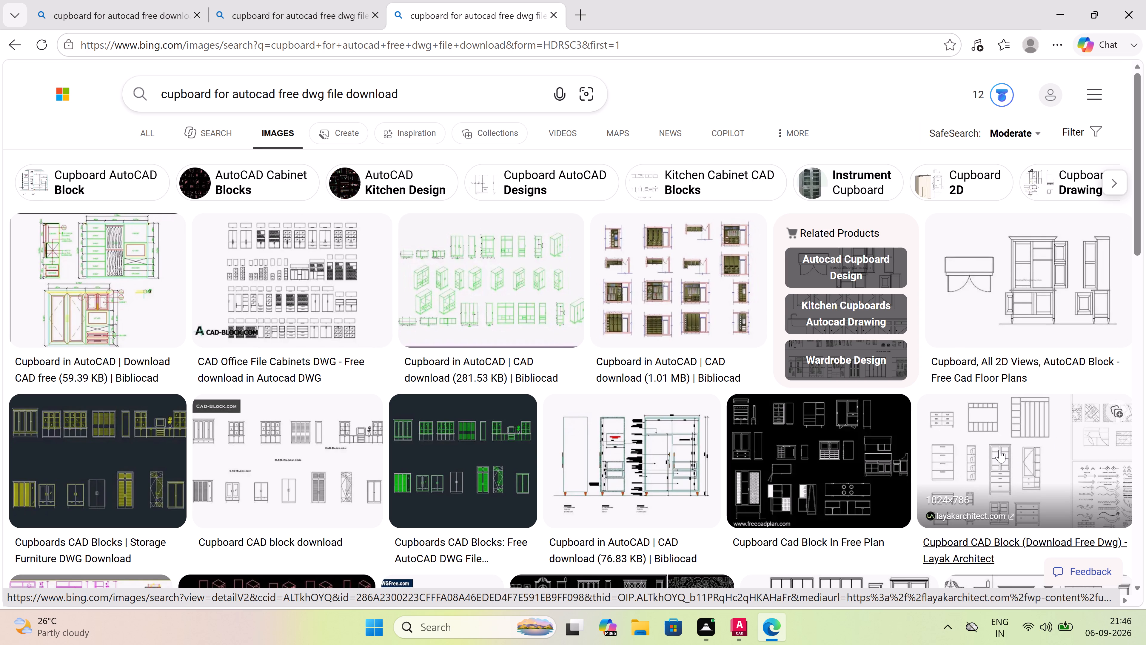
{"action": "double_click", "coordinate": [210, 94]}
{"action": "key", "text": "BackSpace"}
{"action": "key", "text": "BackSpace"}
{"action": "key", "text": "BackSpace"}
{"action": "key", "text": "BackSpace"}
{"action": "key", "text": "BackSpace"}
{"action": "key", "text": "BackSpace"}
{"action": "key", "text": "BackSpace"}
{"action": "key", "text": "BackSpace"}
{"action": "key", "text": "BackSpace"}
{"action": "key", "text": "BackSpace"}
{"action": "key", "text": "BackSpace"}
{"action": "key", "text": "BackSpace"}
{"action": "key", "text": "BackSpace"}
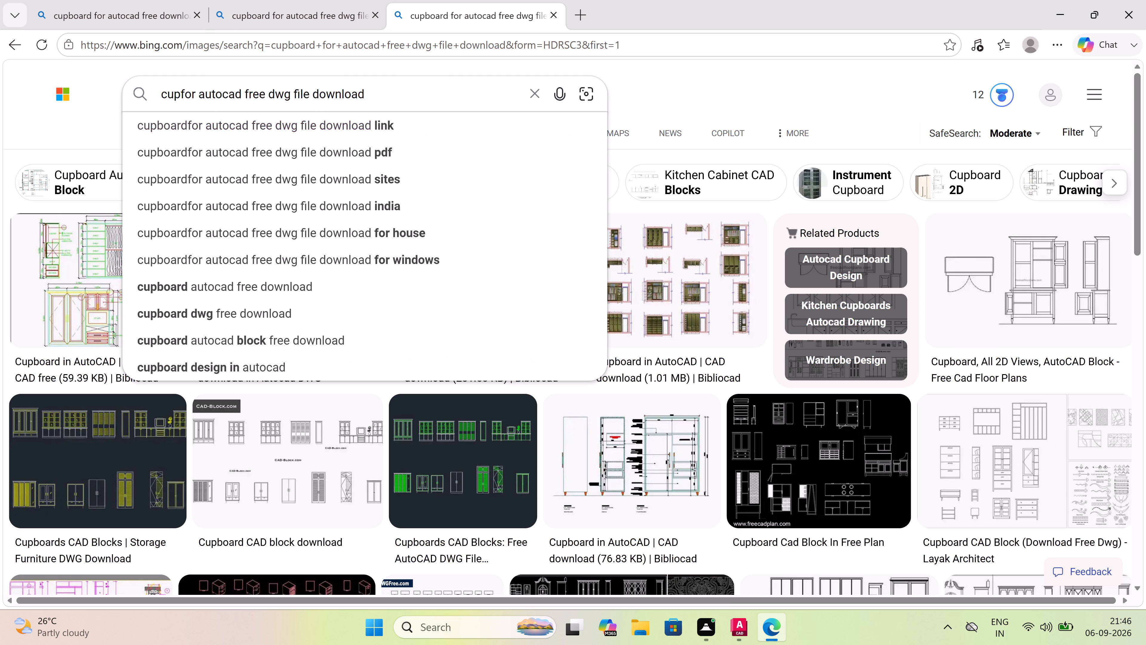
{"action": "type", "text": "sofa"}
{"action": "key", "text": "space"}
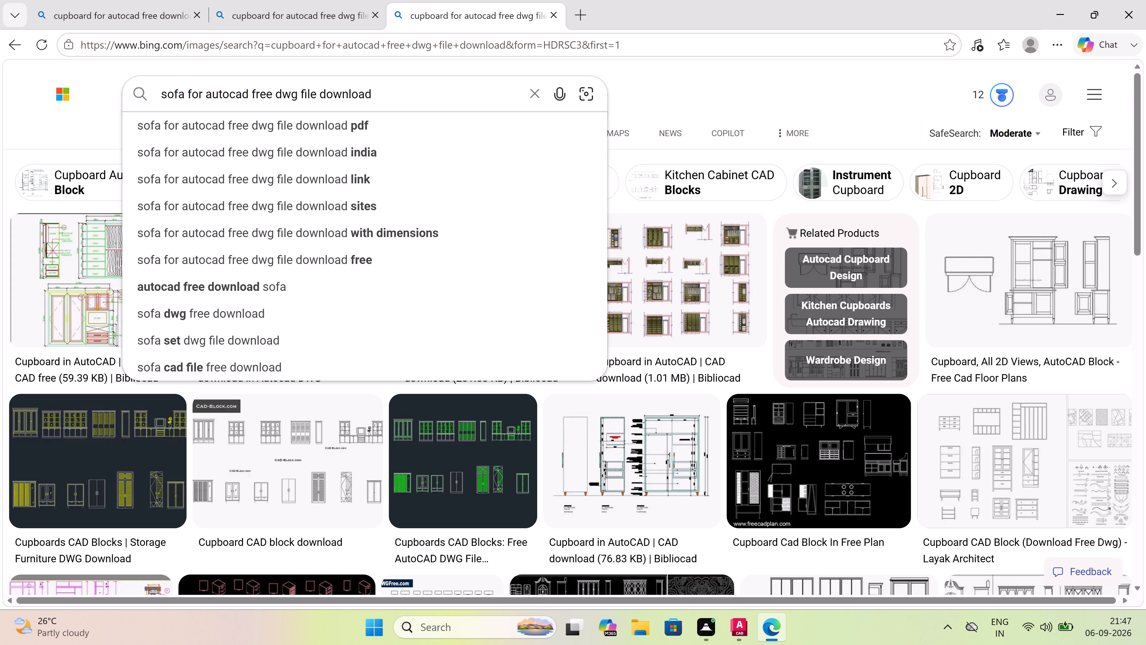
{"action": "left_click", "coordinate": [375, 119]}
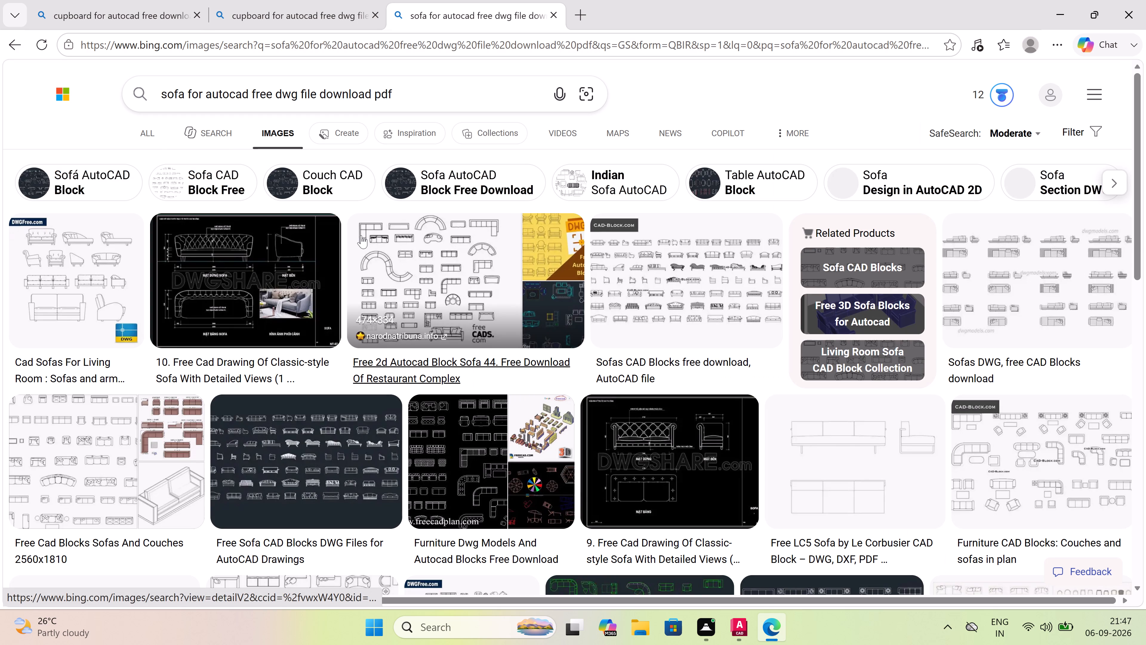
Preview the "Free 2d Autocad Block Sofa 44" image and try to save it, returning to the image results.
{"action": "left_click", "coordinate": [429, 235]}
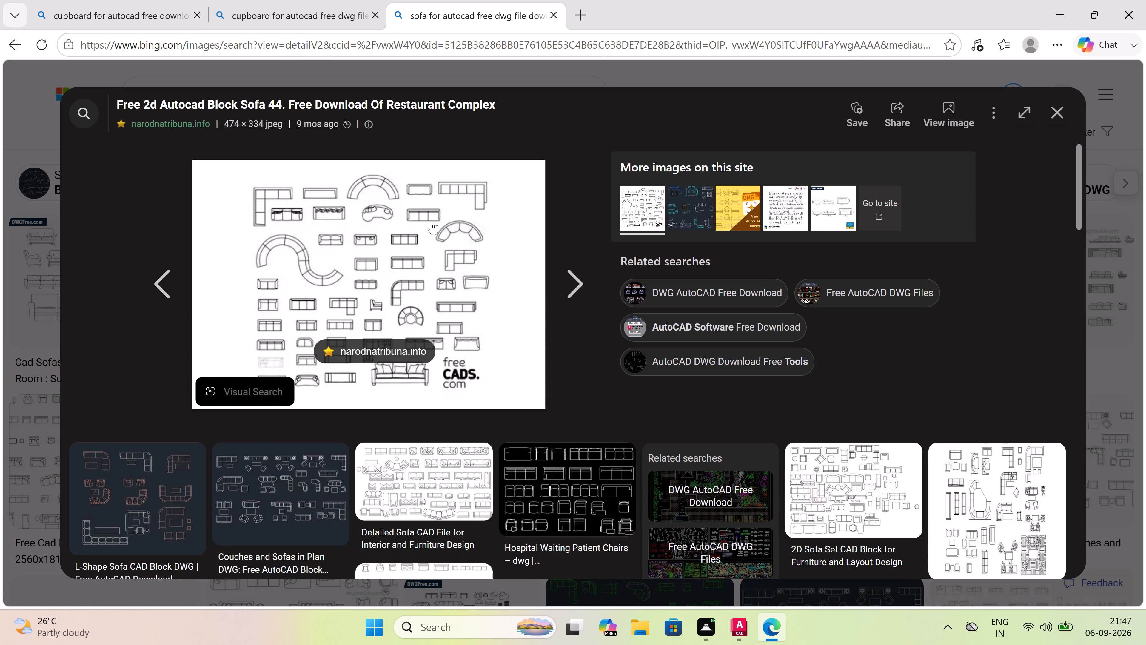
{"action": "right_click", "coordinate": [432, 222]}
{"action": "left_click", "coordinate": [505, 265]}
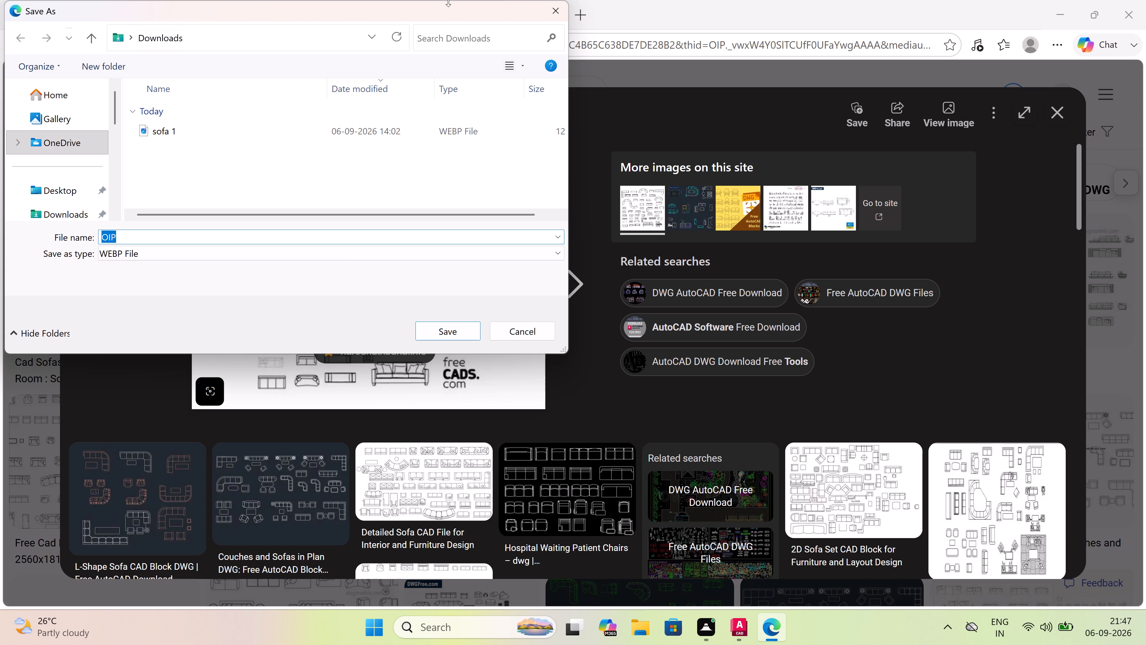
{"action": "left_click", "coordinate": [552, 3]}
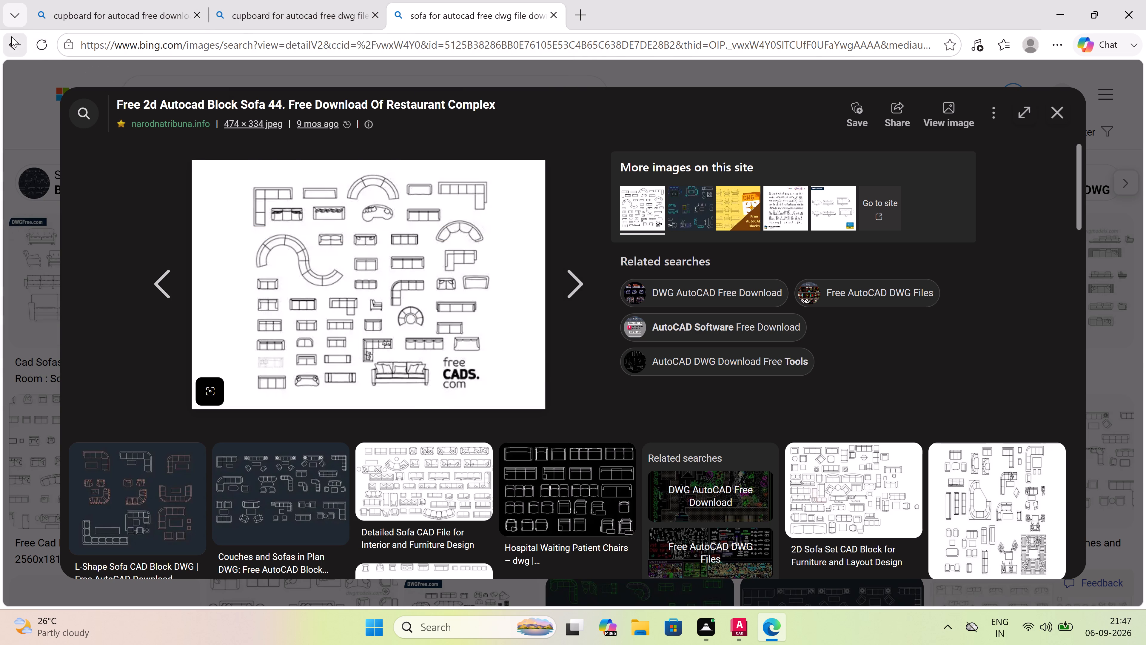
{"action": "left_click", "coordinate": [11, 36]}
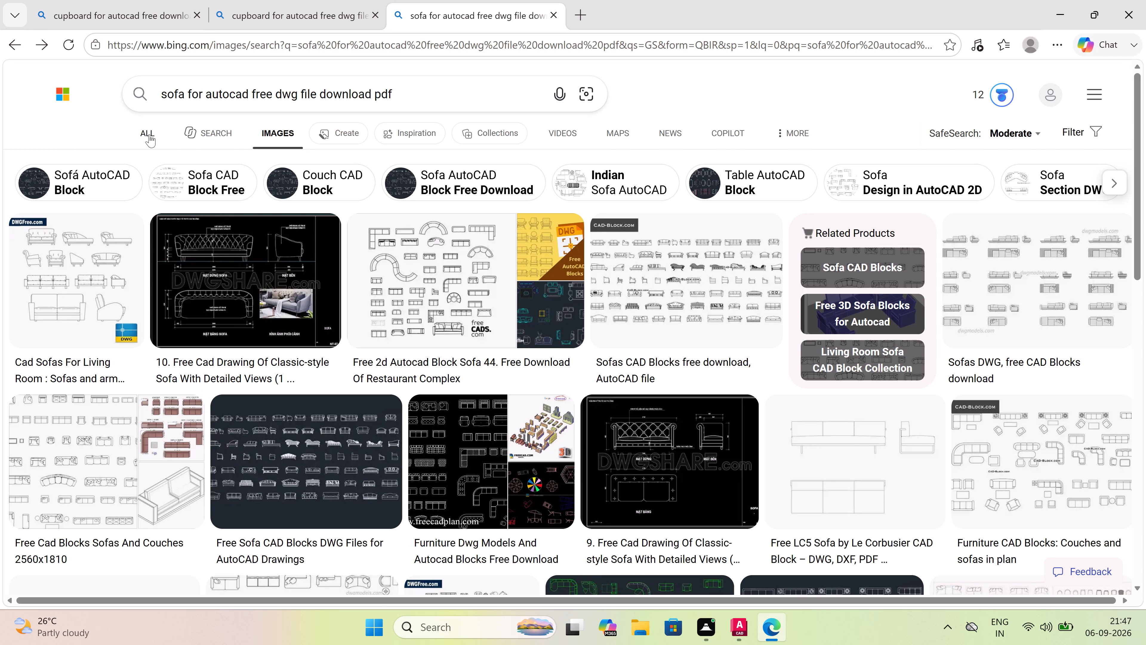
Switch to the web results and reach DWG models' free Living Room Furniture drawing through its Sofas page.
{"action": "left_click", "coordinate": [143, 130]}
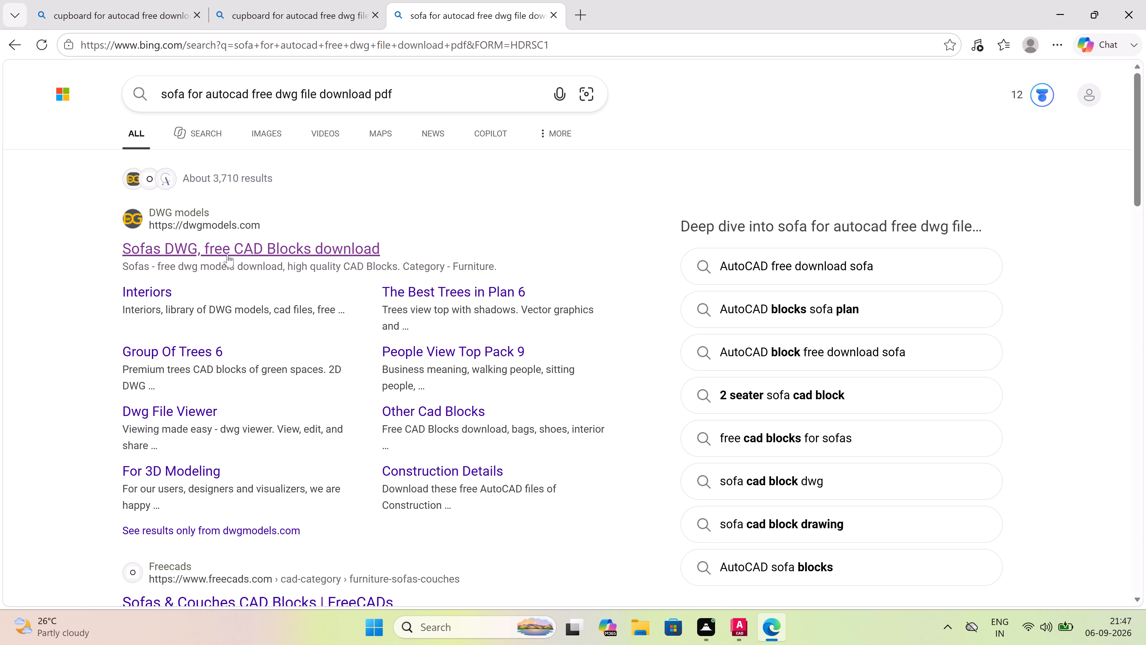
{"action": "double_click", "coordinate": [272, 248]}
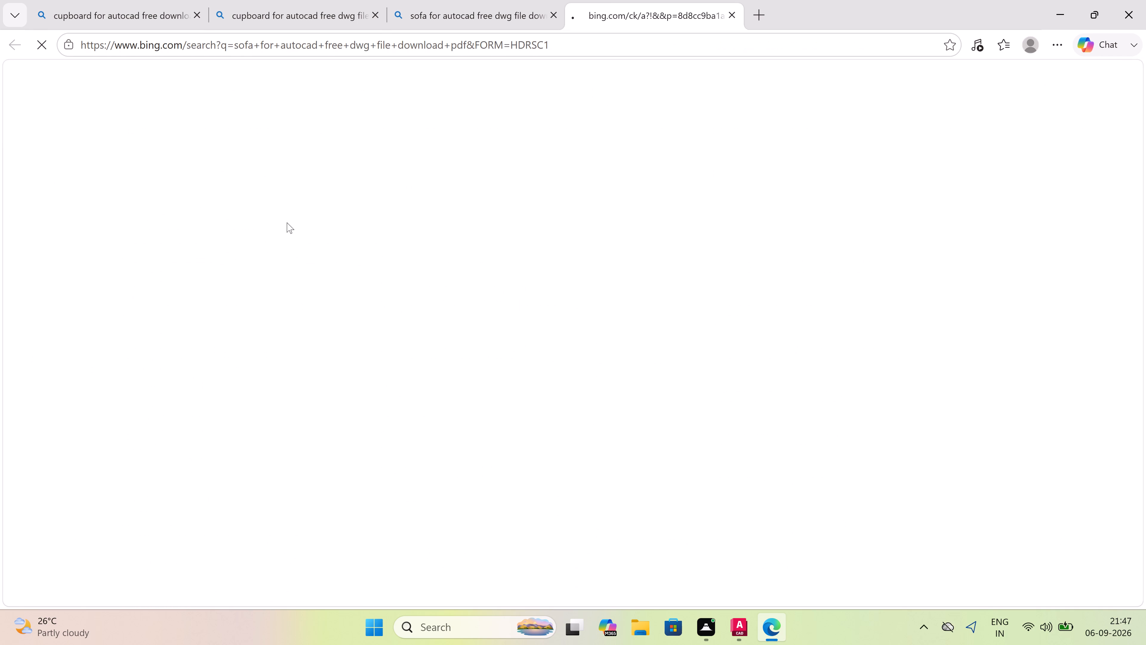
{"action": "scroll", "coordinate": [287, 224], "scroll_direction": "down", "scroll_amount": 1}
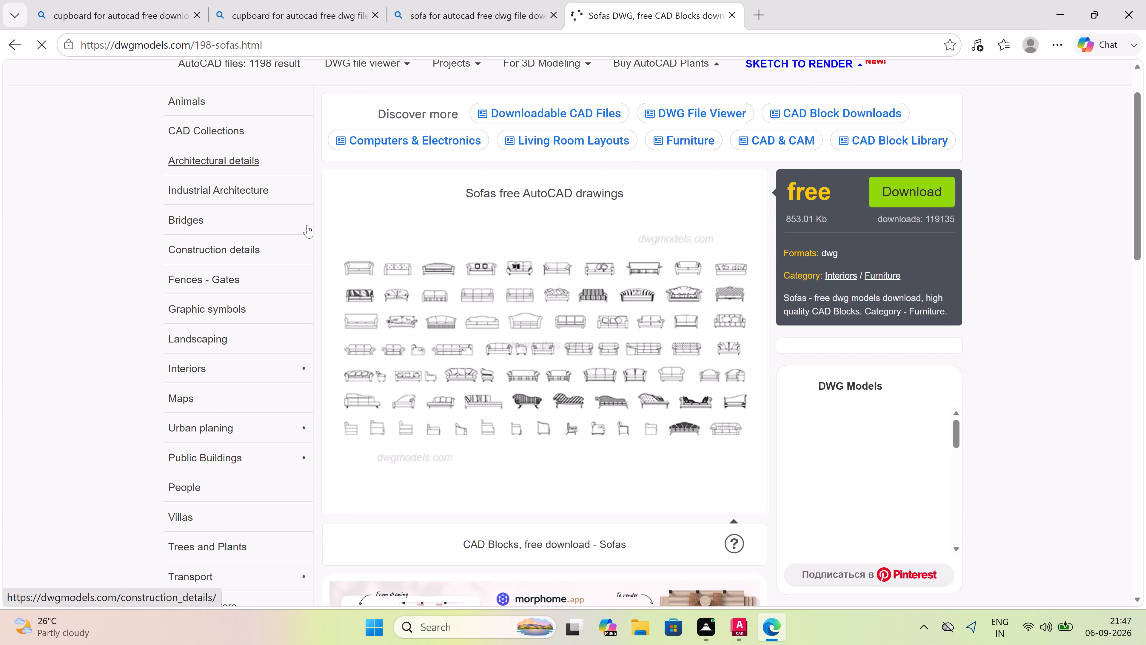
{"action": "scroll", "coordinate": [330, 226], "scroll_direction": "down", "scroll_amount": 6}
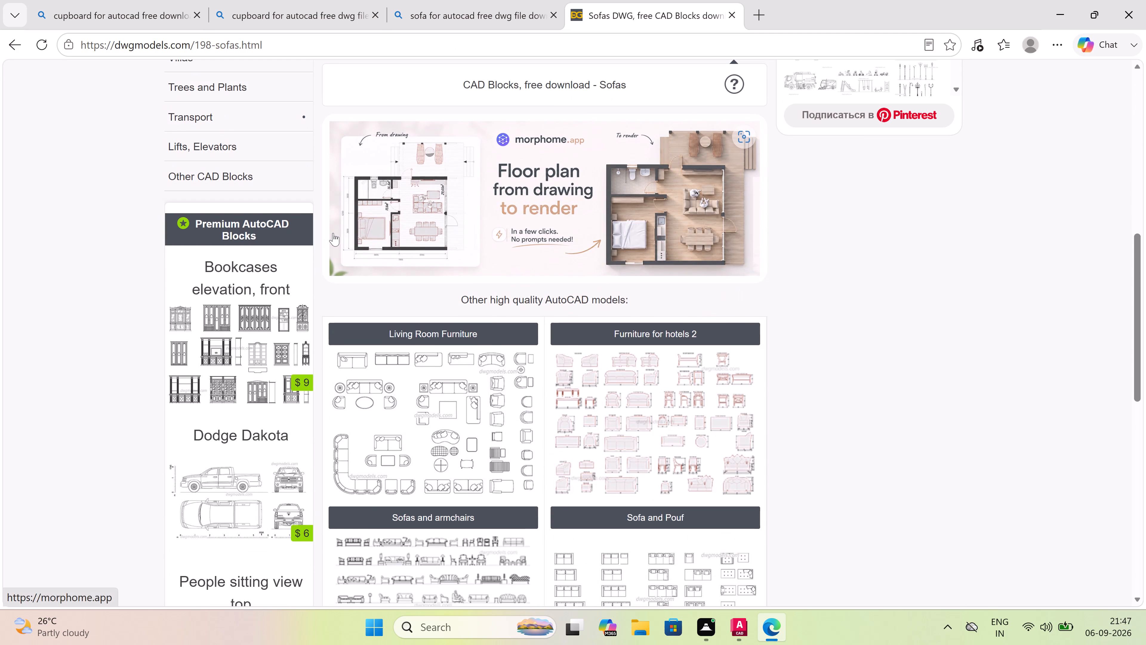
{"action": "scroll", "coordinate": [333, 233], "scroll_direction": "down", "scroll_amount": 2}
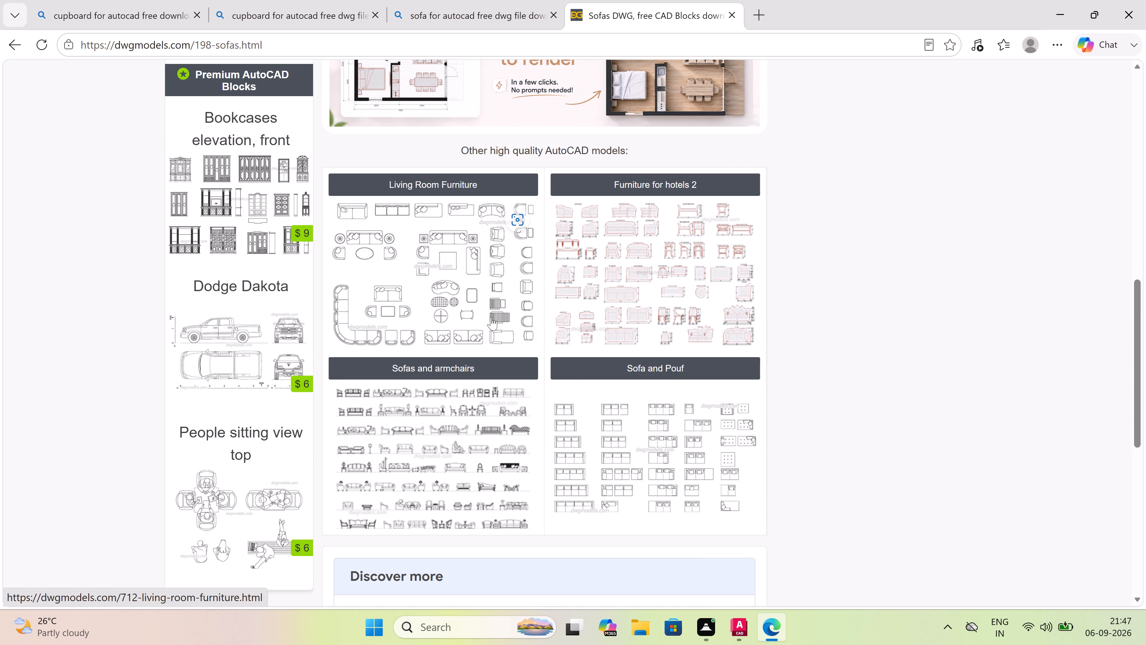
{"action": "left_click", "coordinate": [479, 302]}
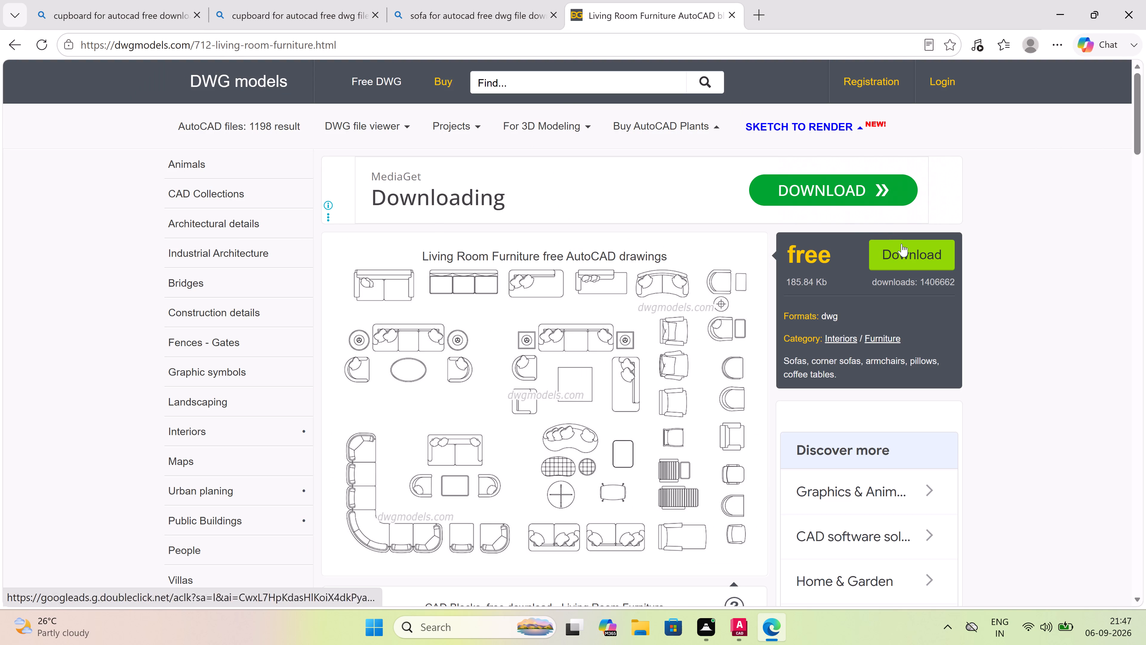
Download living_room_furniture.dwg and open it in AutoCAD.
{"action": "left_click", "coordinate": [905, 245]}
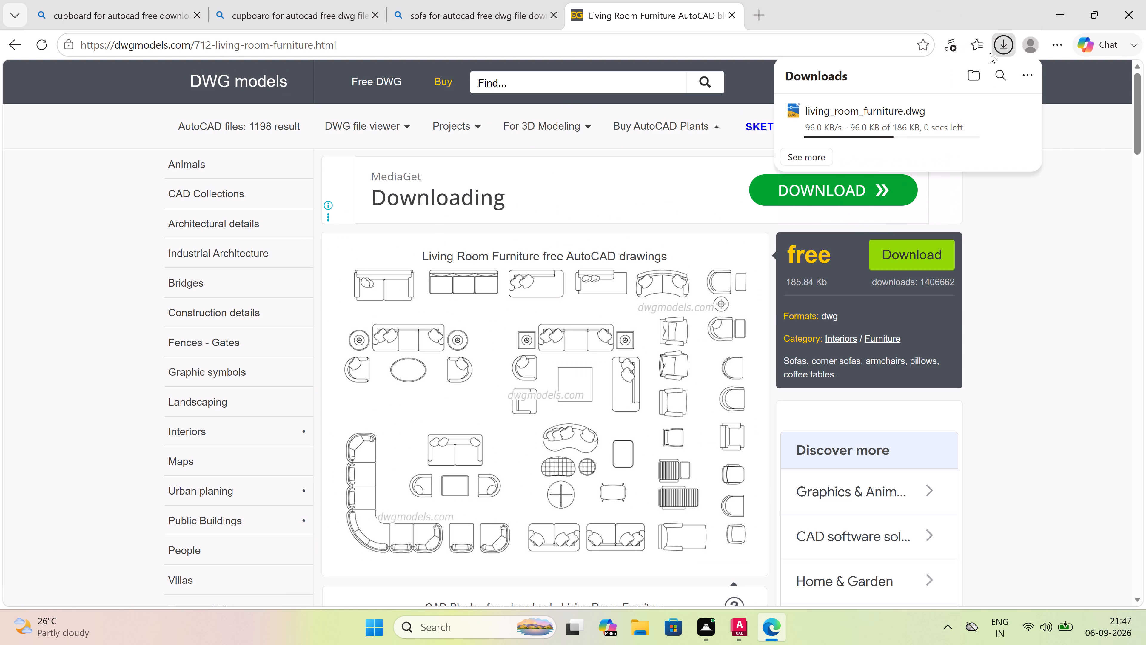
{"action": "double_click", "coordinate": [859, 113]}
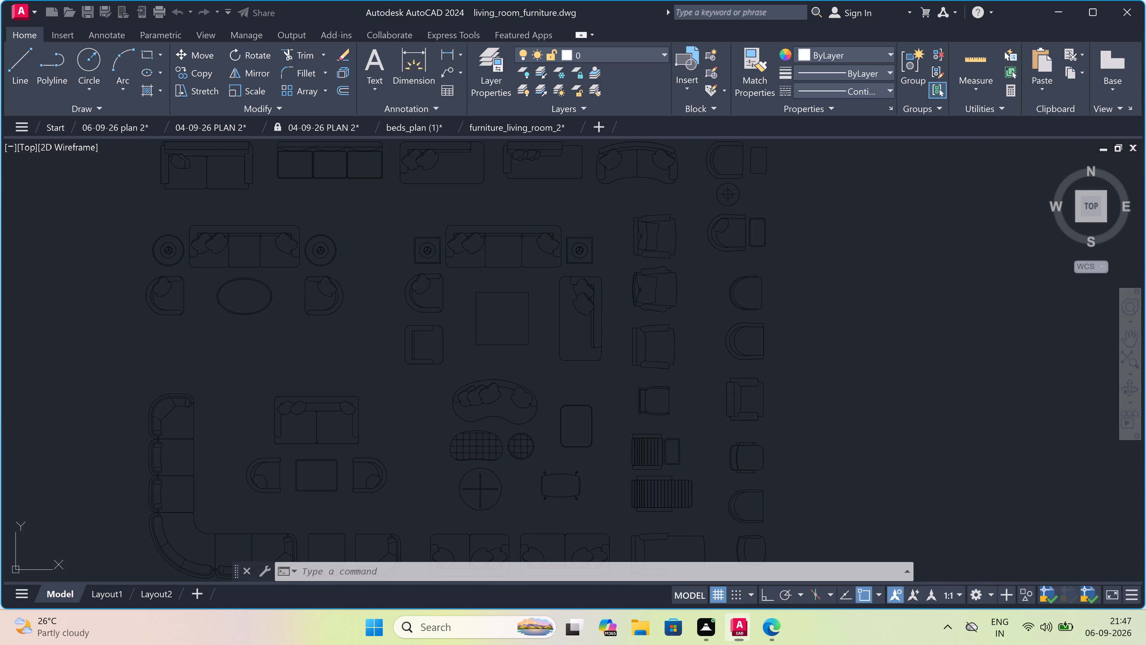
Set the colour of all furniture blocks in living_room_furniture to ByLayer.
{"action": "scroll", "coordinate": [658, 272], "scroll_direction": "down", "scroll_amount": 4}
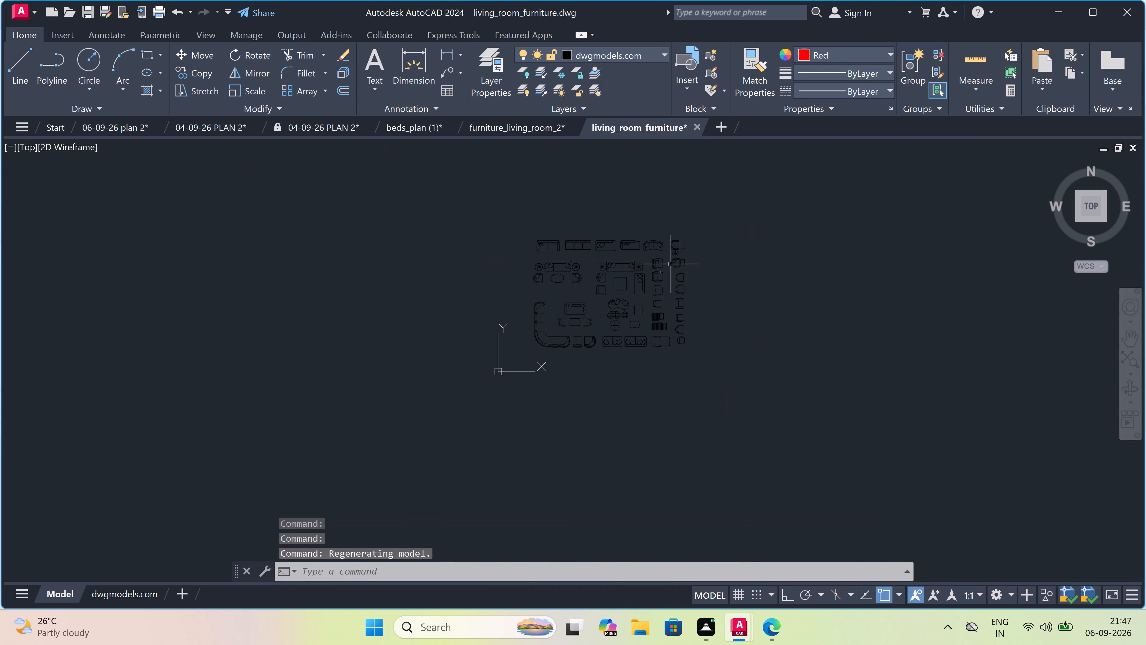
{"action": "left_click_drag", "start_coordinate": [705, 225], "coordinate": [705, 234]}
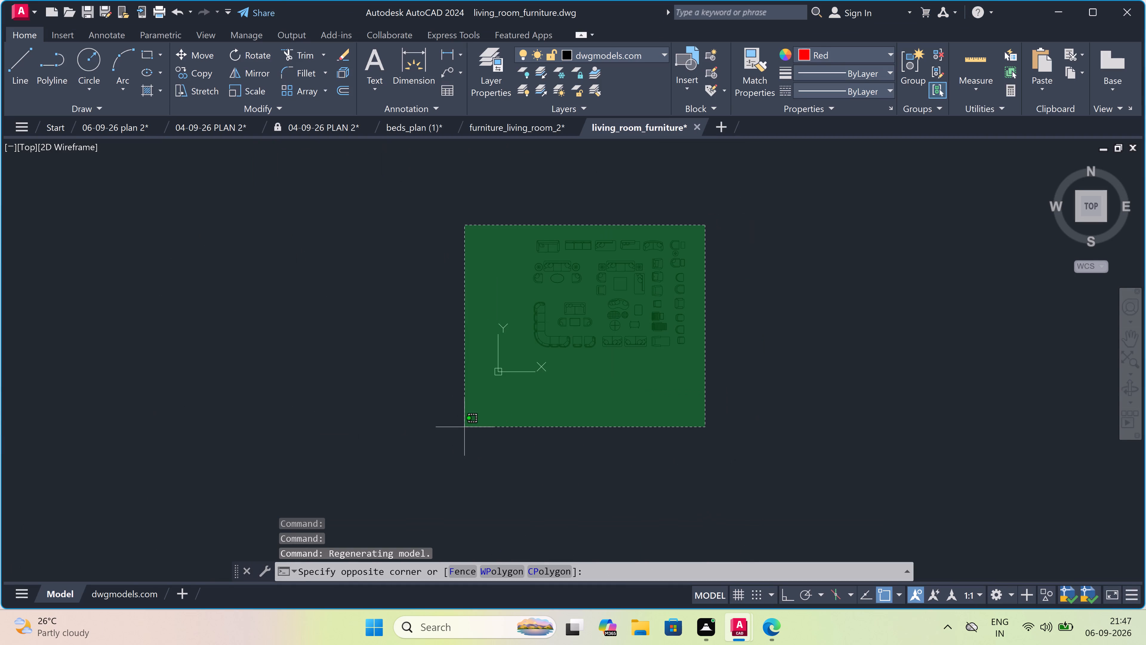
{"action": "left_click", "coordinate": [455, 421]}
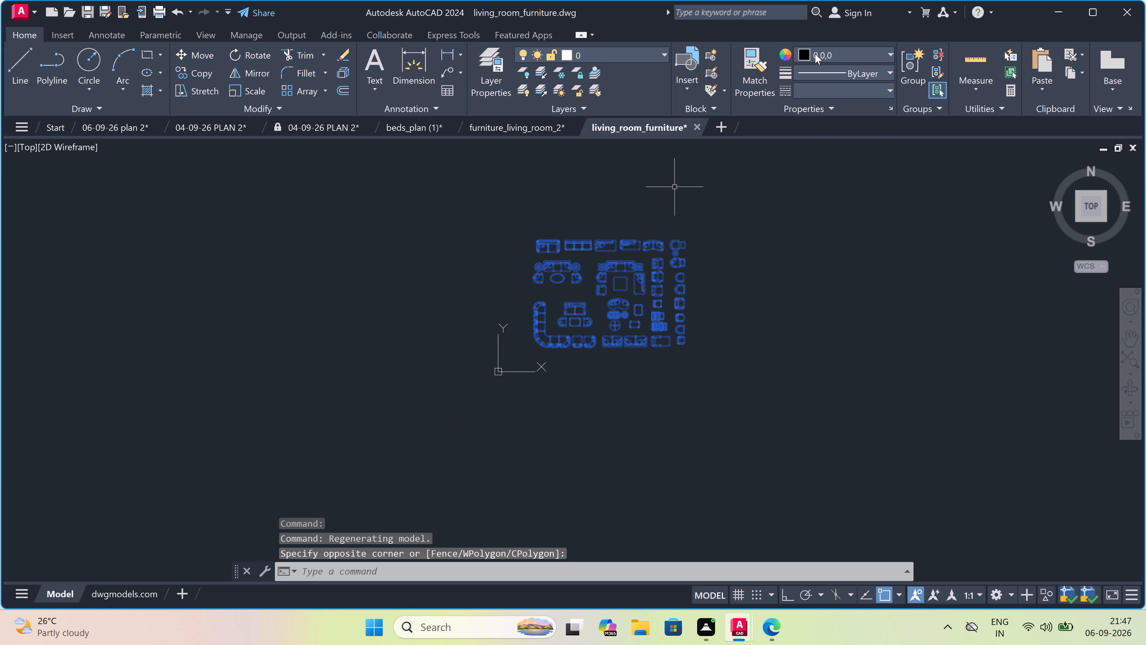
{"action": "left_click", "coordinate": [815, 54]}
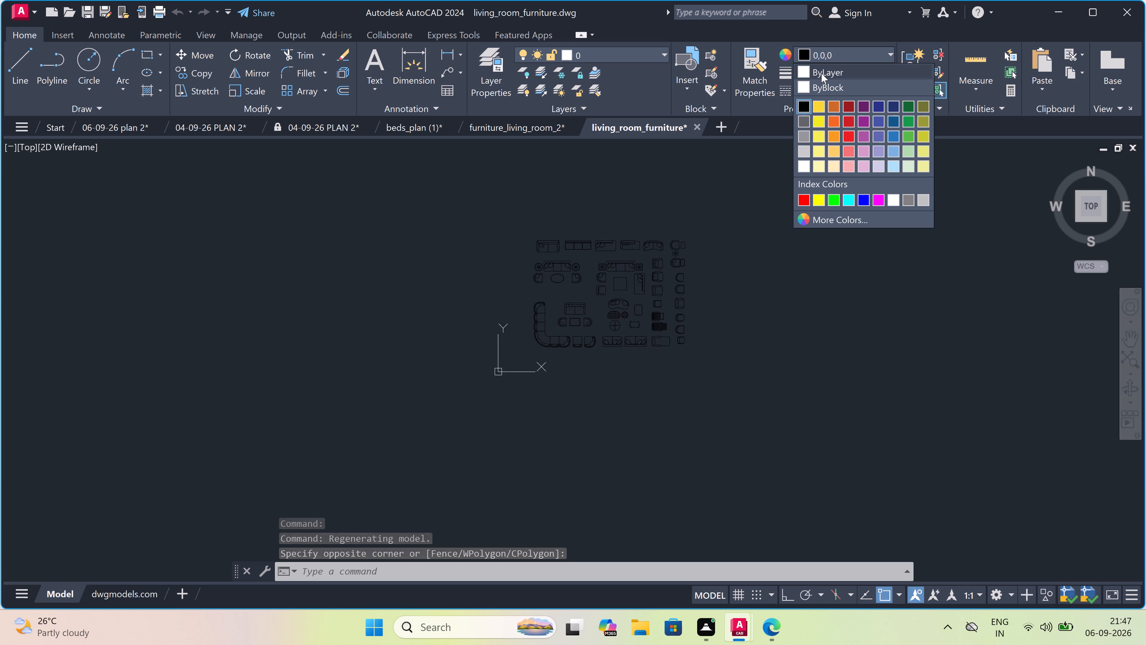
{"action": "left_click", "coordinate": [821, 73]}
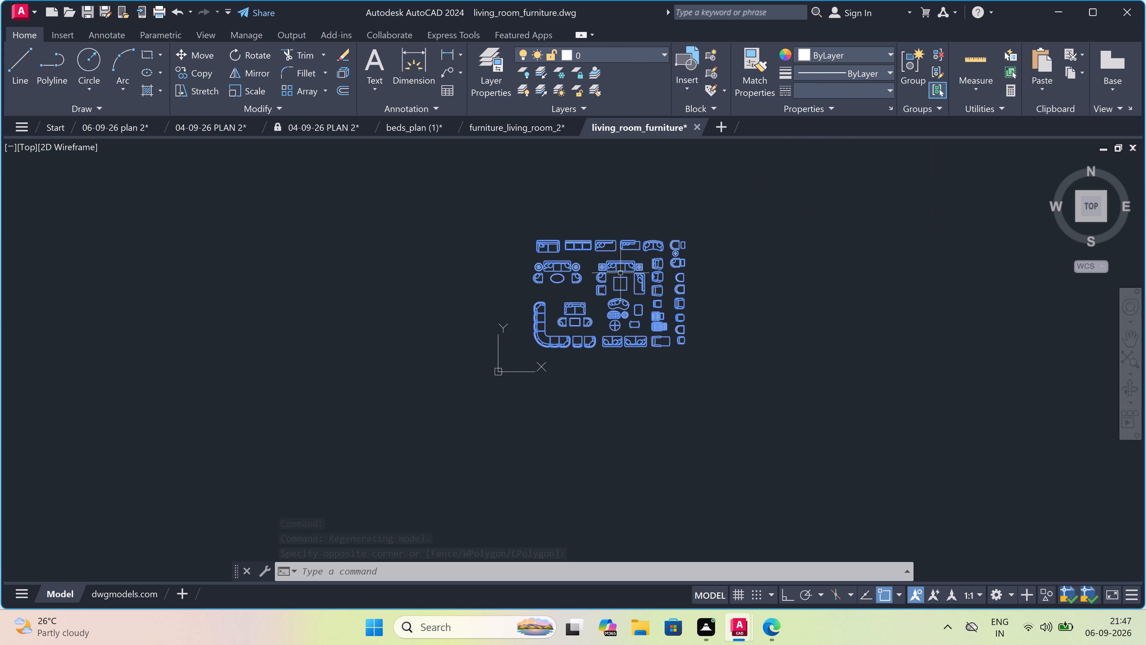
{"action": "scroll", "coordinate": [598, 309], "scroll_direction": "up", "scroll_amount": 2}
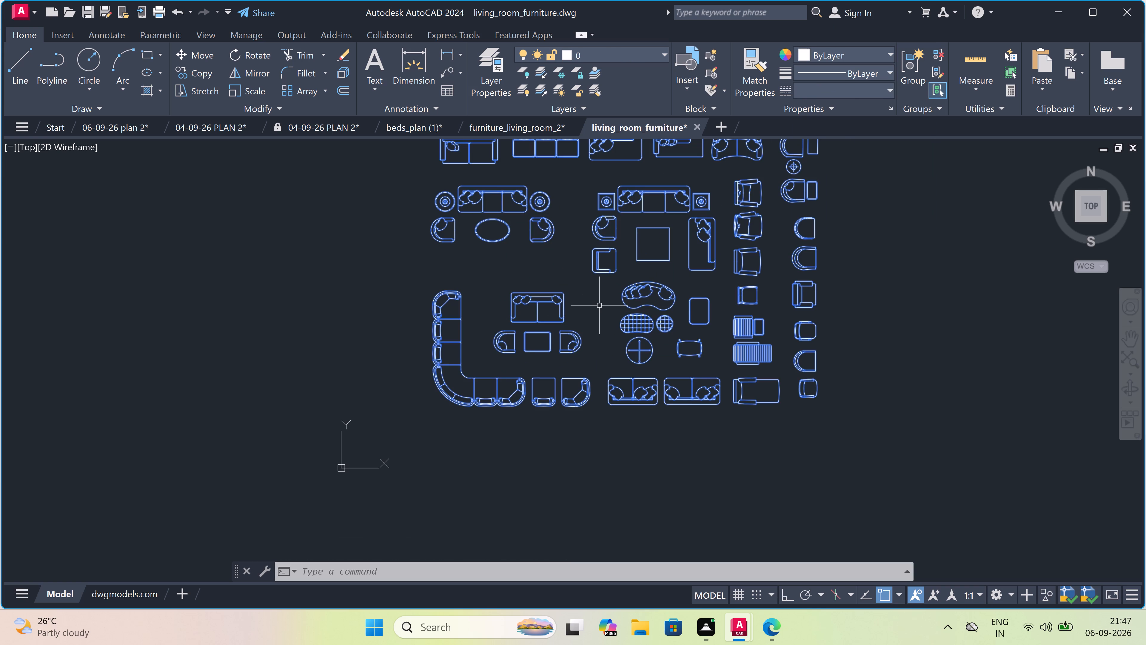
{"action": "key", "text": "Escape"}
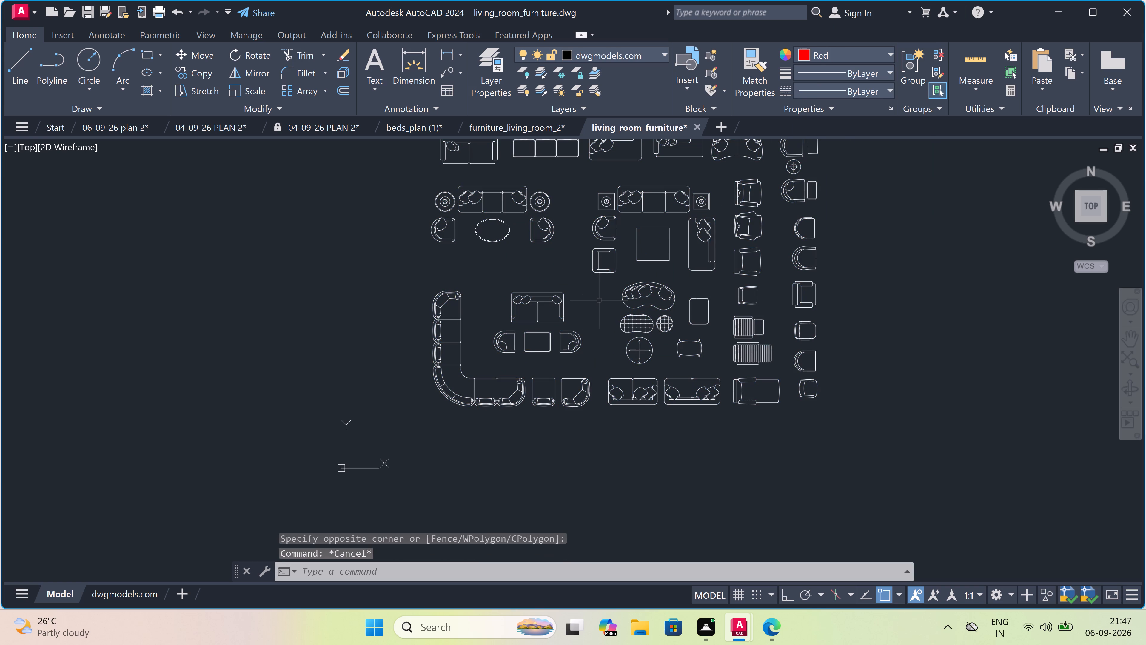
Copy the L-shaped corner sofa, its separate seats, and the two-seater sofa set with armchairs and coffee table.
{"action": "scroll", "coordinate": [601, 300], "scroll_direction": "down", "scroll_amount": 1}
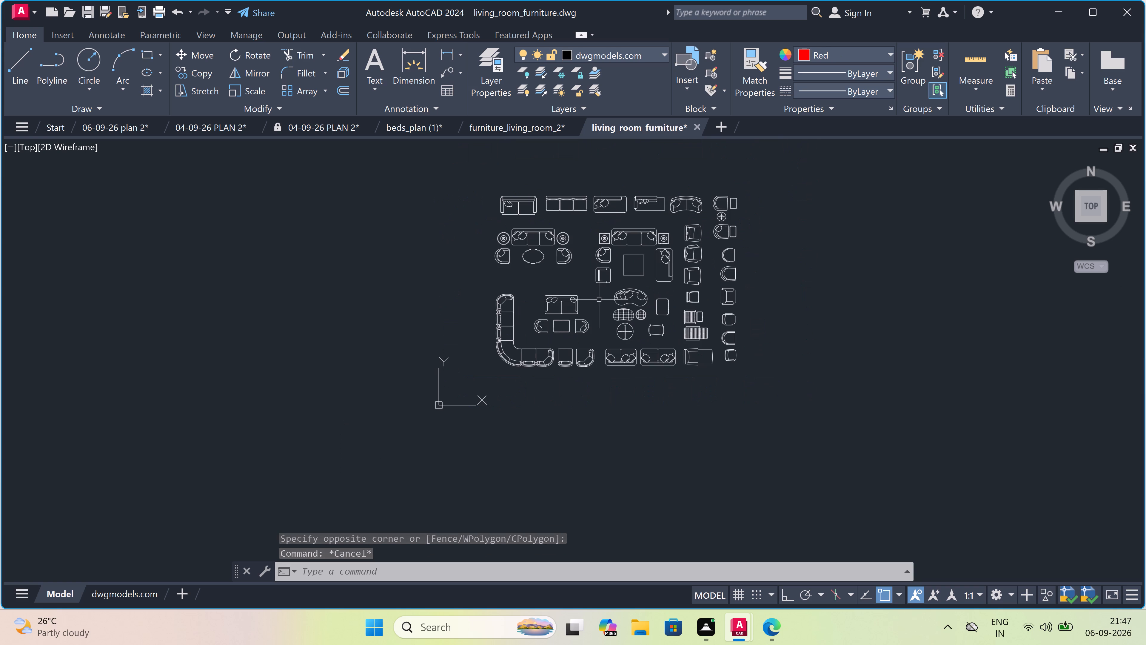
{"action": "scroll", "coordinate": [595, 297], "scroll_direction": "up", "scroll_amount": 2}
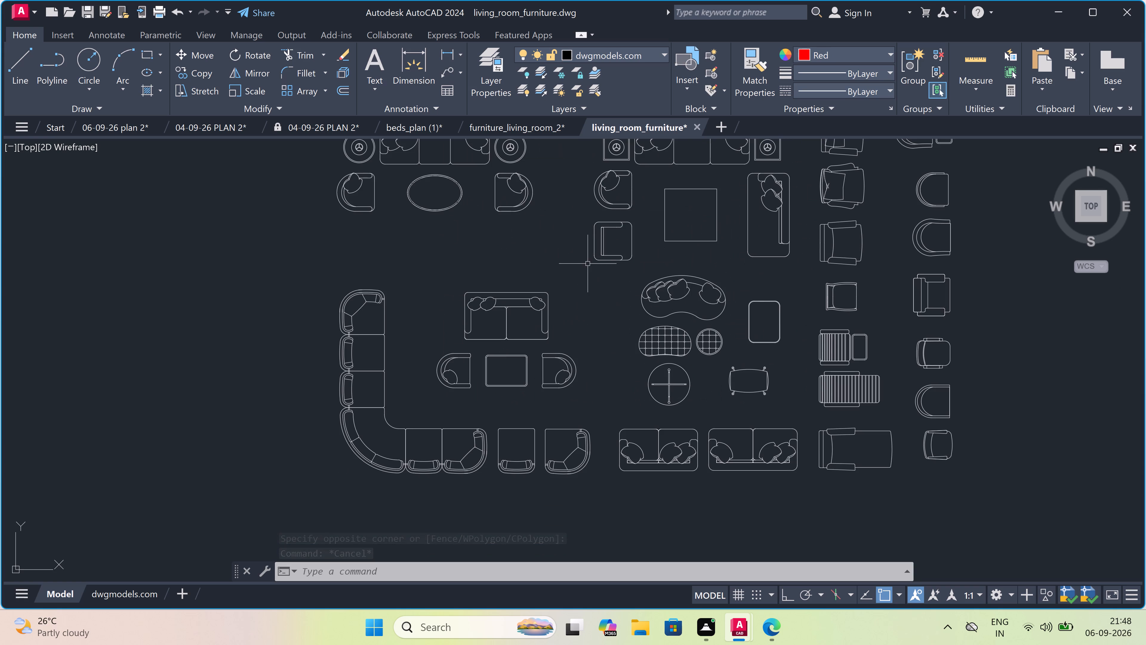
{"action": "left_click", "coordinate": [585, 256]}
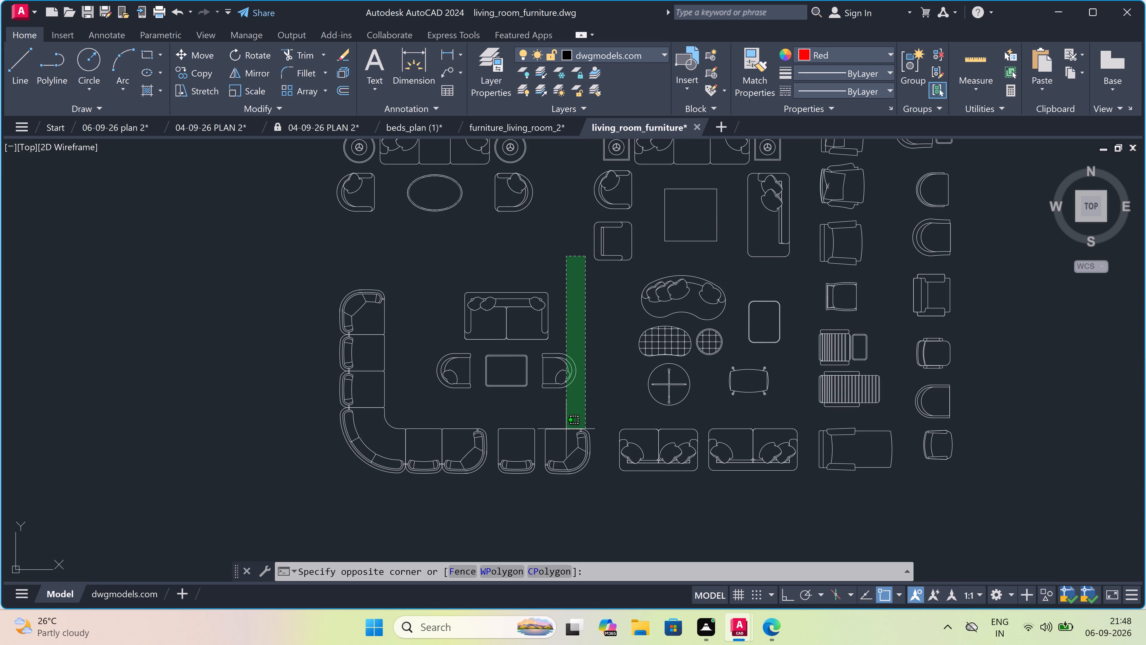
{"action": "left_click", "coordinate": [271, 501]}
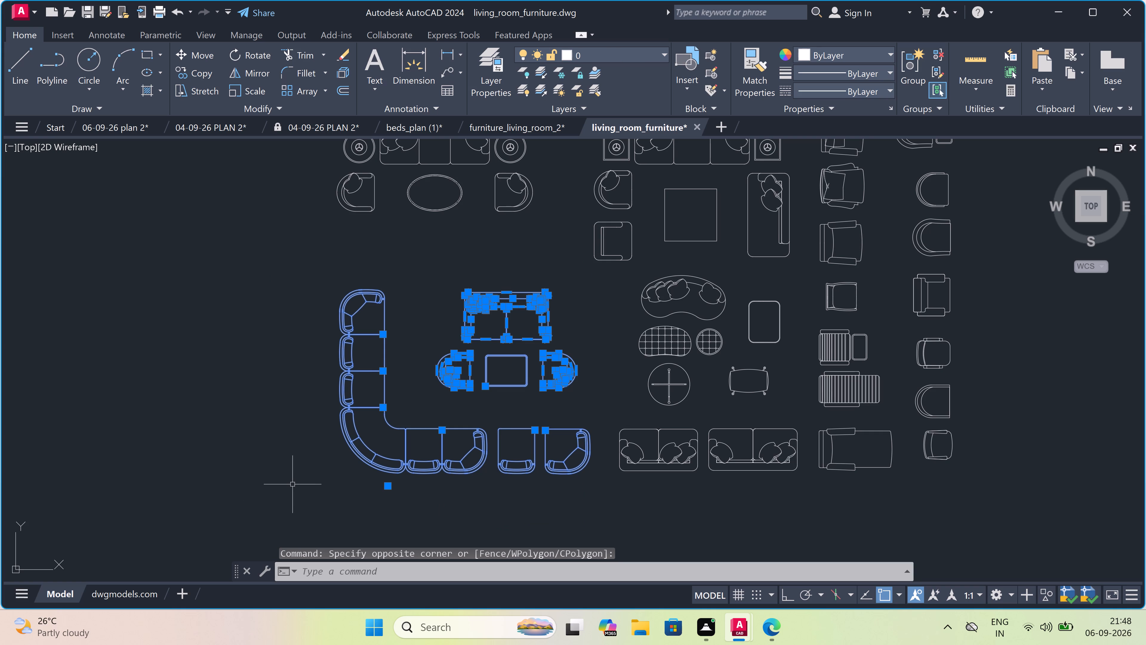
{"action": "key", "text": "ctrl+c"}
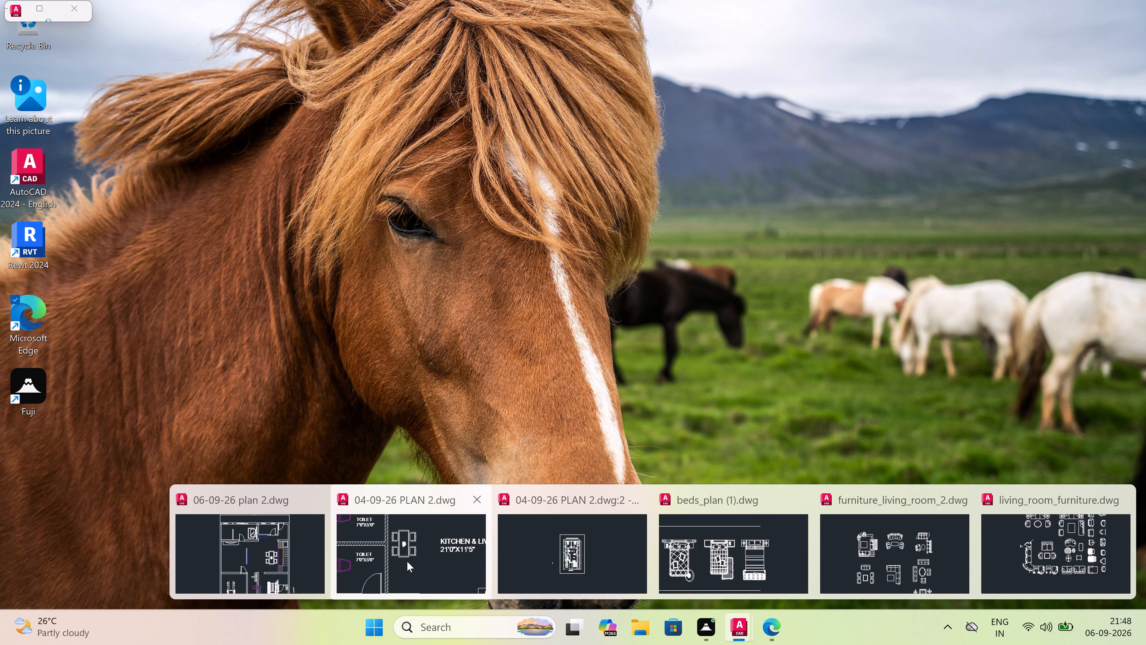
Paste the copied sofa sets into 06-09-26 plan 2, in the empty space to the right of the floor plan.
{"action": "left_click", "coordinate": [246, 531]}
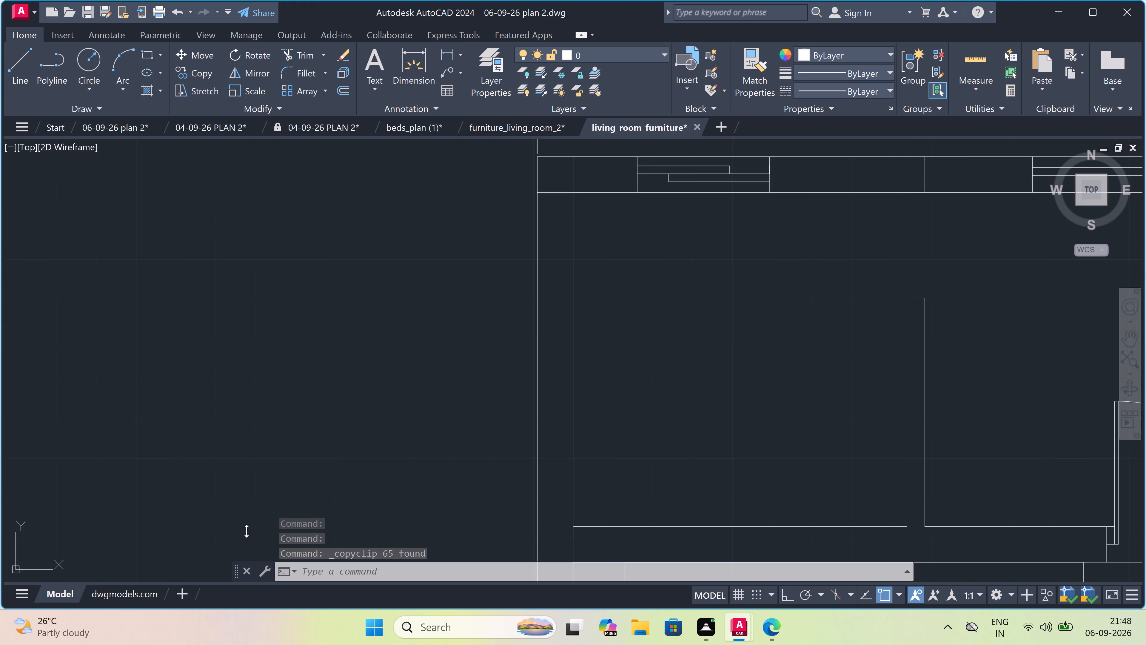
{"action": "key", "text": "ctrl+v"}
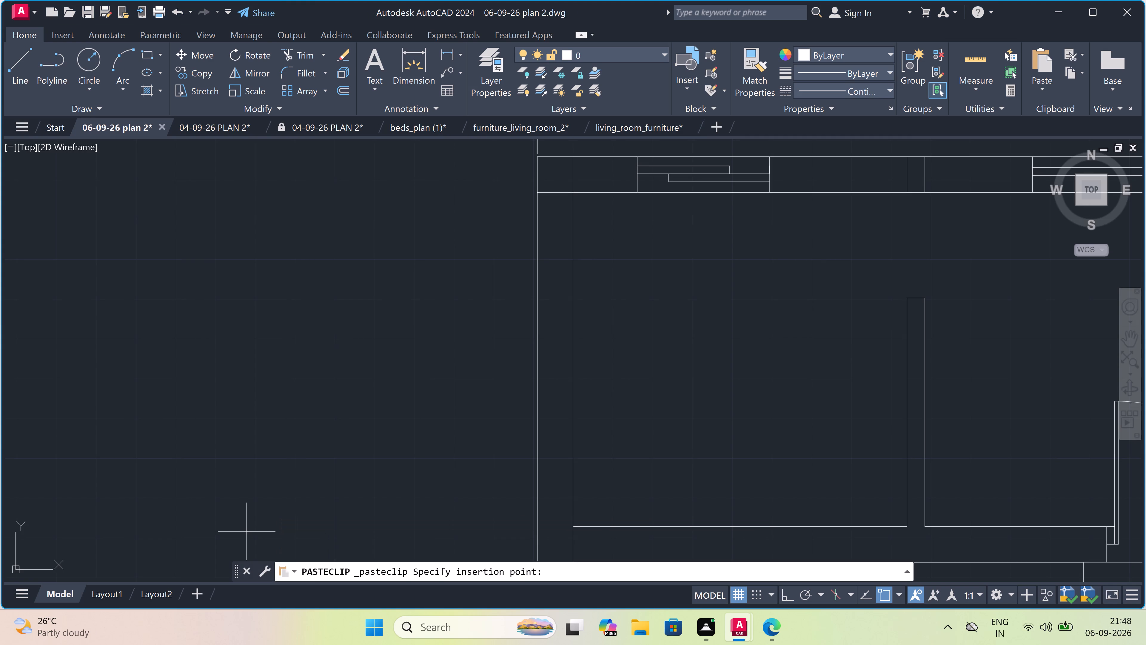
{"action": "scroll", "coordinate": [324, 442], "scroll_direction": "down", "scroll_amount": 6}
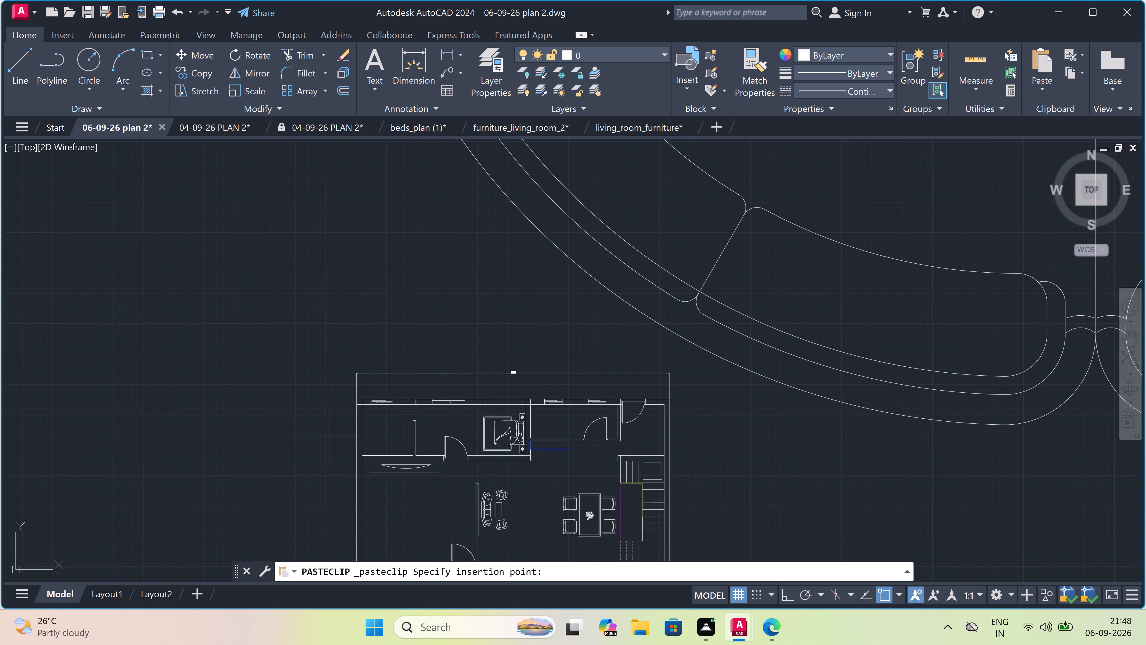
{"action": "scroll", "coordinate": [328, 436], "scroll_direction": "down", "scroll_amount": 4}
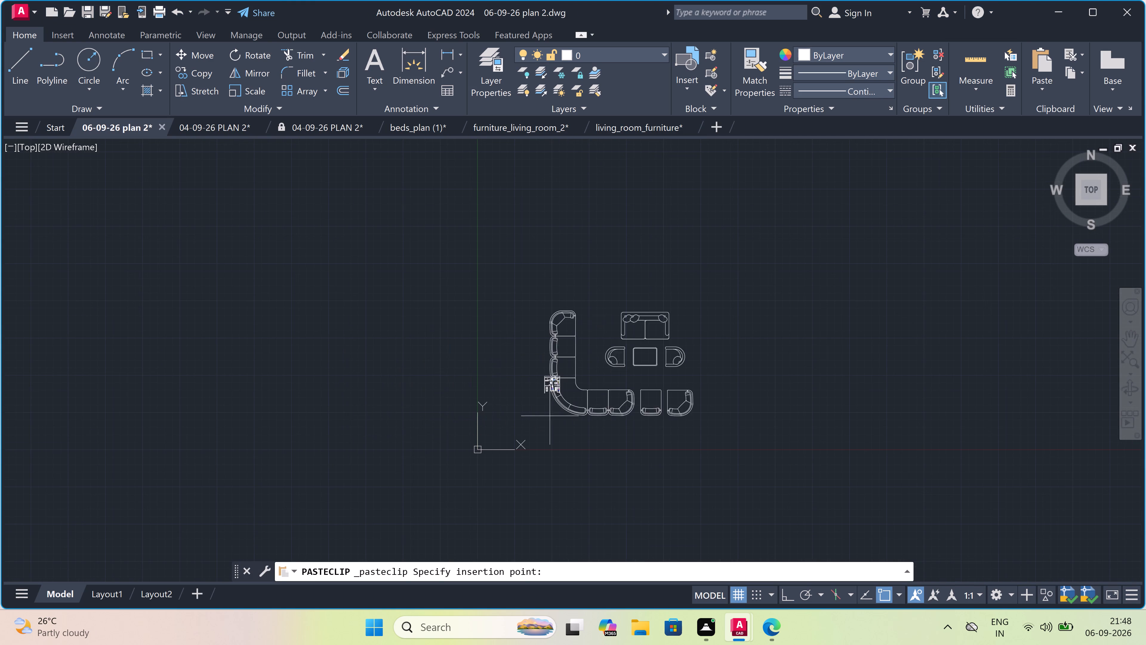
{"action": "scroll", "coordinate": [637, 390], "scroll_direction": "up", "scroll_amount": 1}
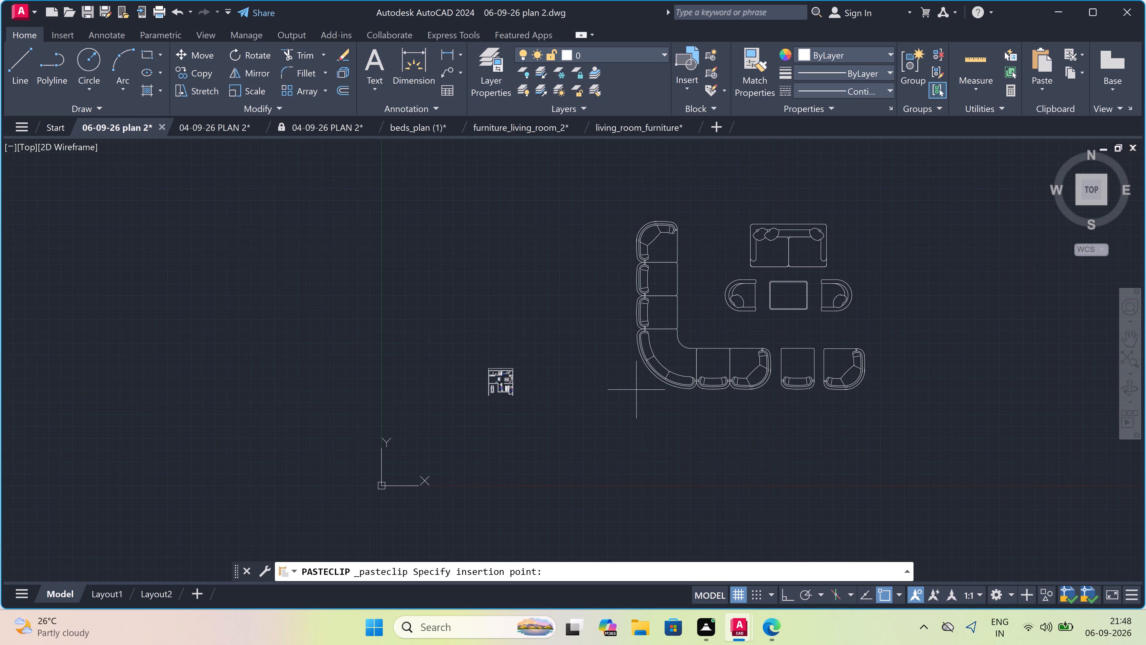
{"action": "double_click", "coordinate": [636, 390]}
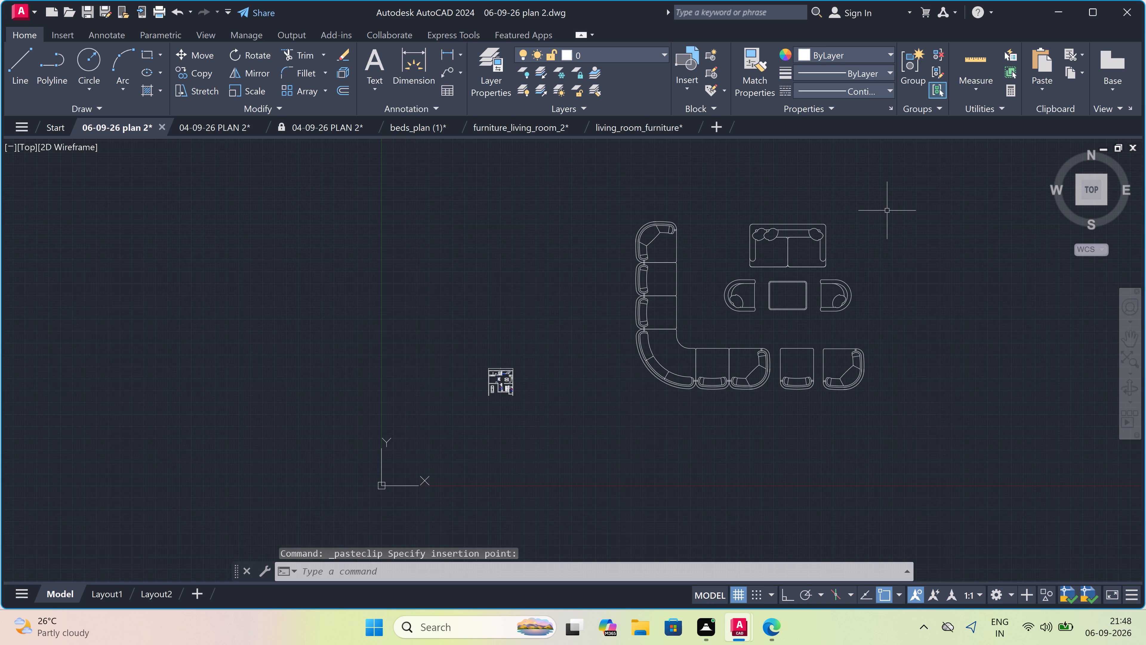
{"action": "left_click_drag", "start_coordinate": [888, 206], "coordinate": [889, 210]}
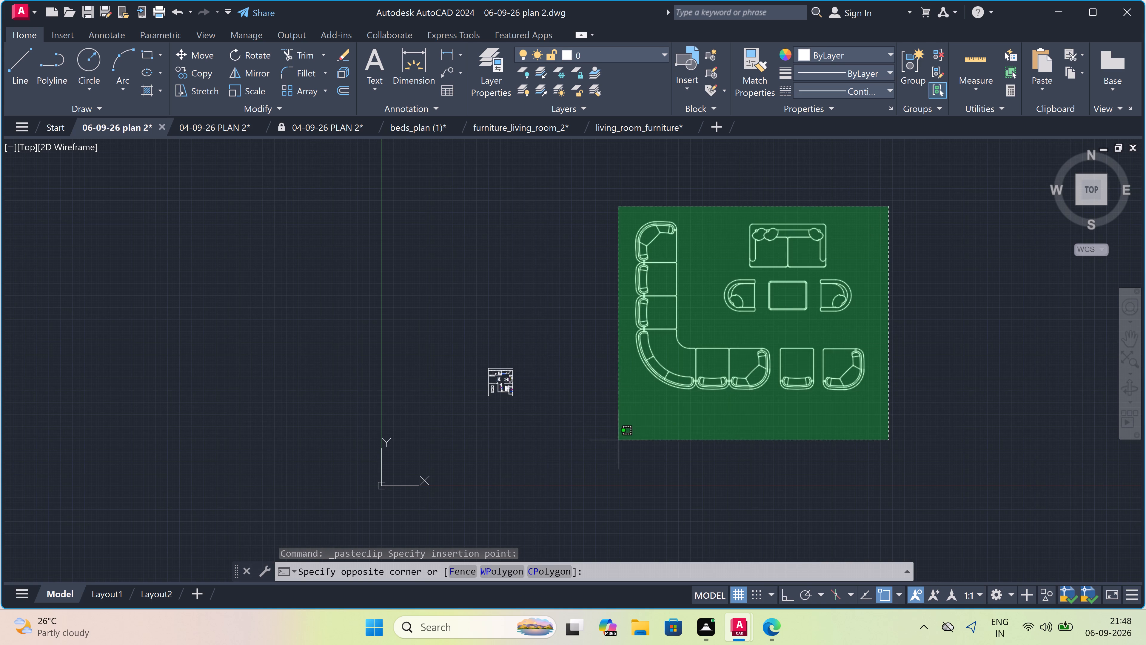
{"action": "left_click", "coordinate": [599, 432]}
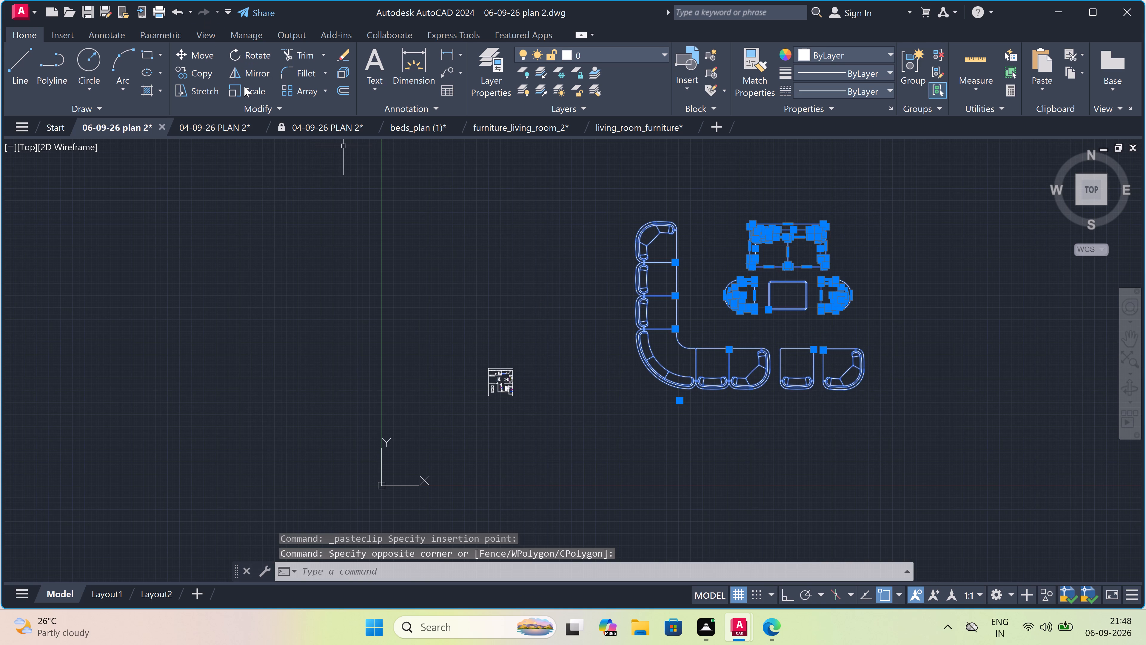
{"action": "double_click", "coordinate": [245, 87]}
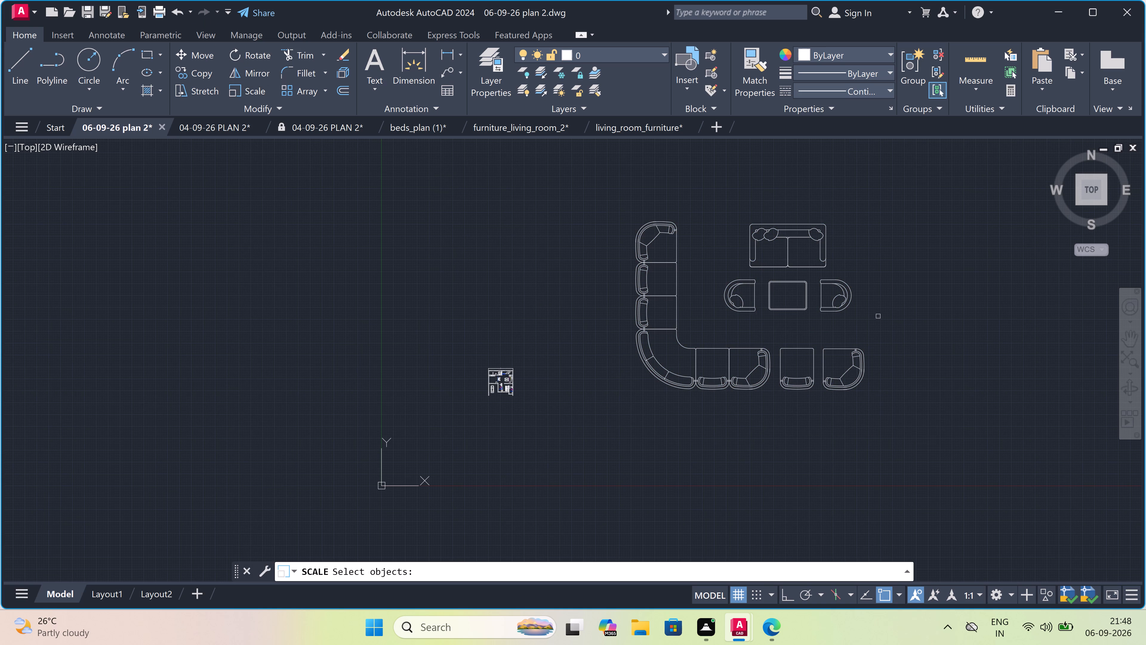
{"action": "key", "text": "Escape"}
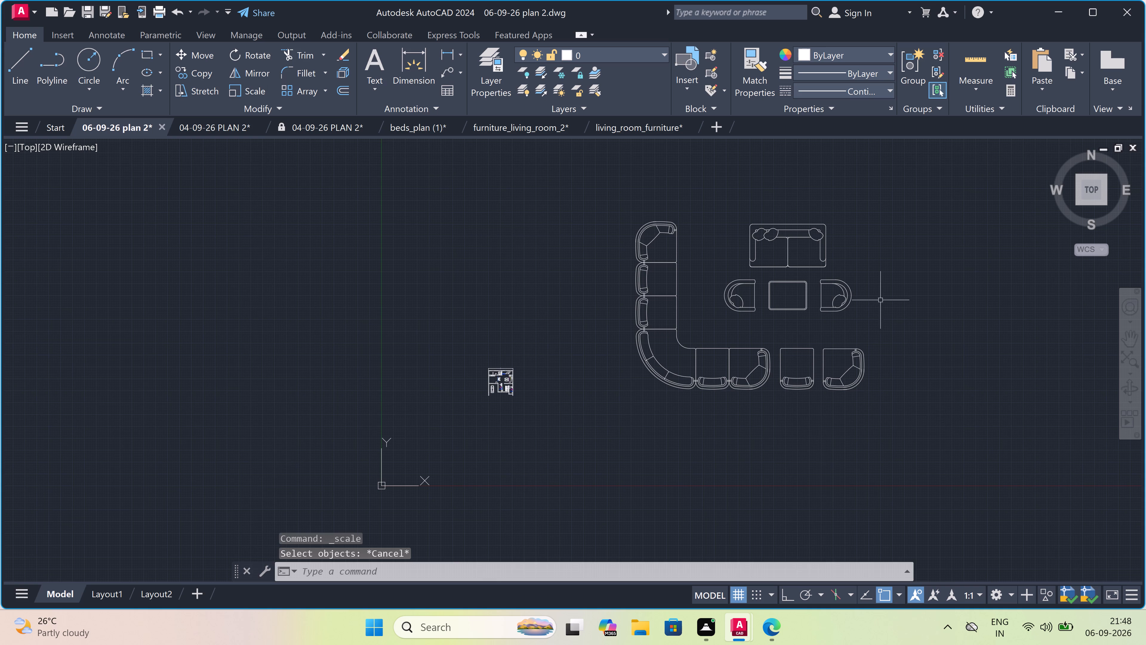
Scale all the pasted sofa sets down about the coffee table's centre to roughly the size of the whole floor plan.
{"action": "left_click_drag", "start_coordinate": [894, 182], "coordinate": [895, 189]}
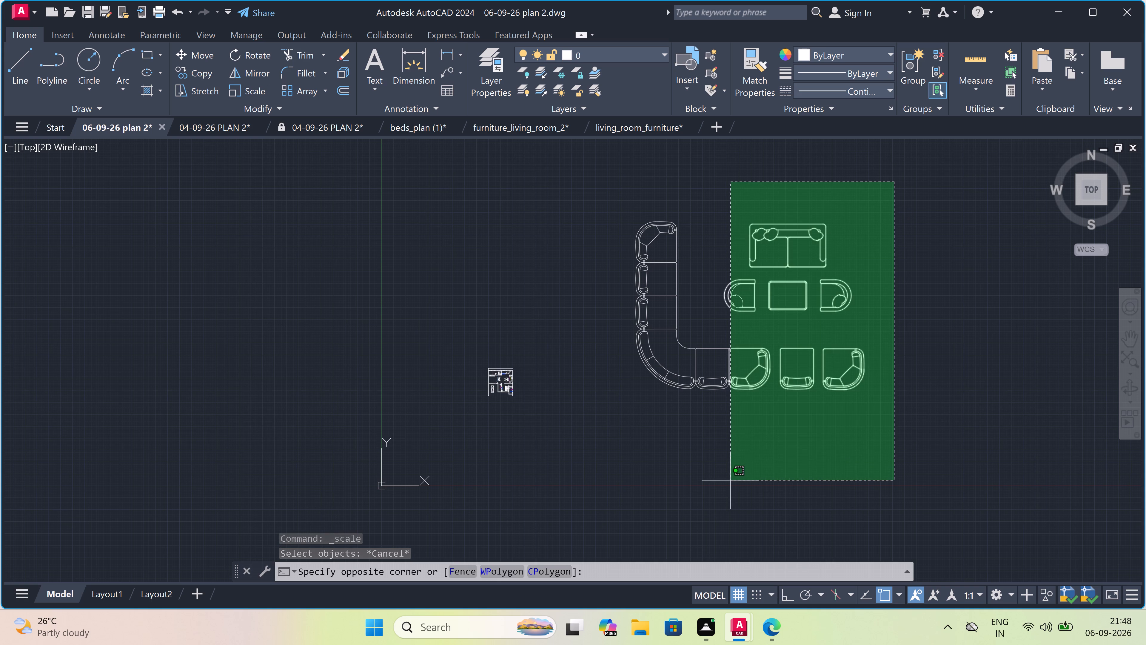
{"action": "double_click", "coordinate": [608, 421]}
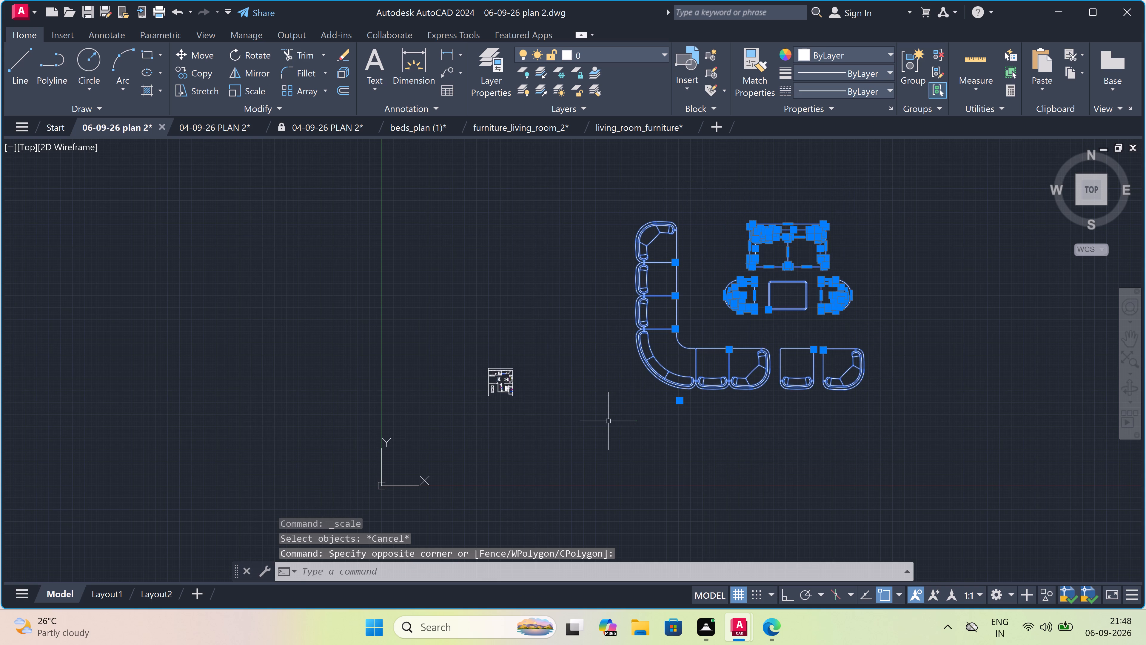
{"action": "left_click", "coordinate": [250, 92]}
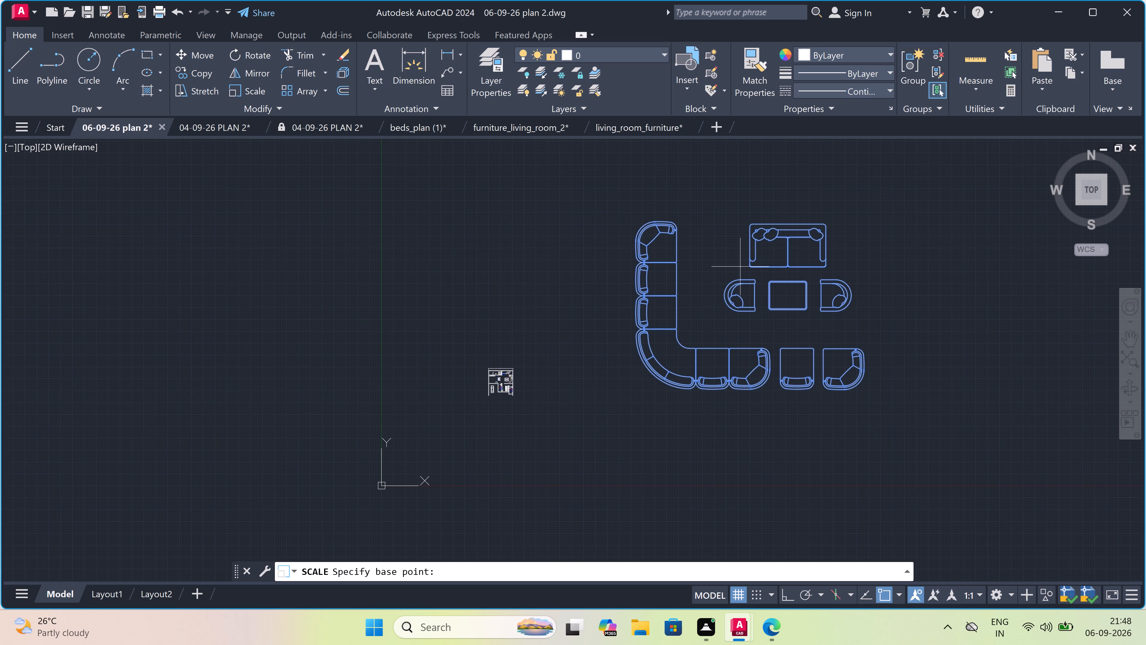
{"action": "left_click", "coordinate": [786, 292]}
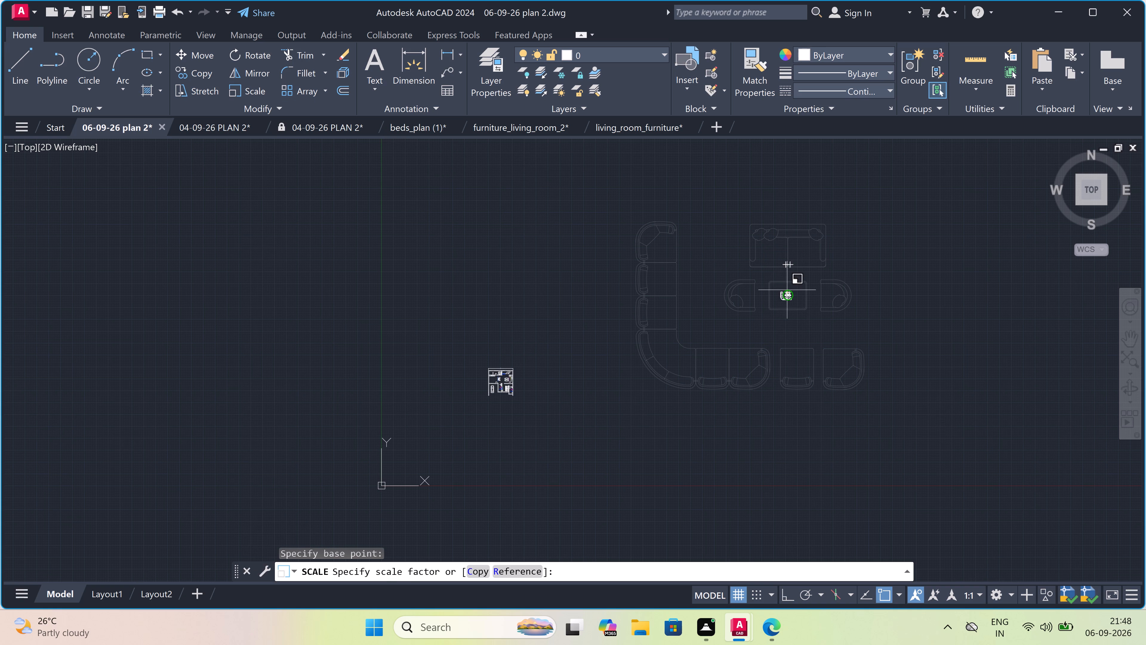
{"action": "left_click", "coordinate": [786, 291]}
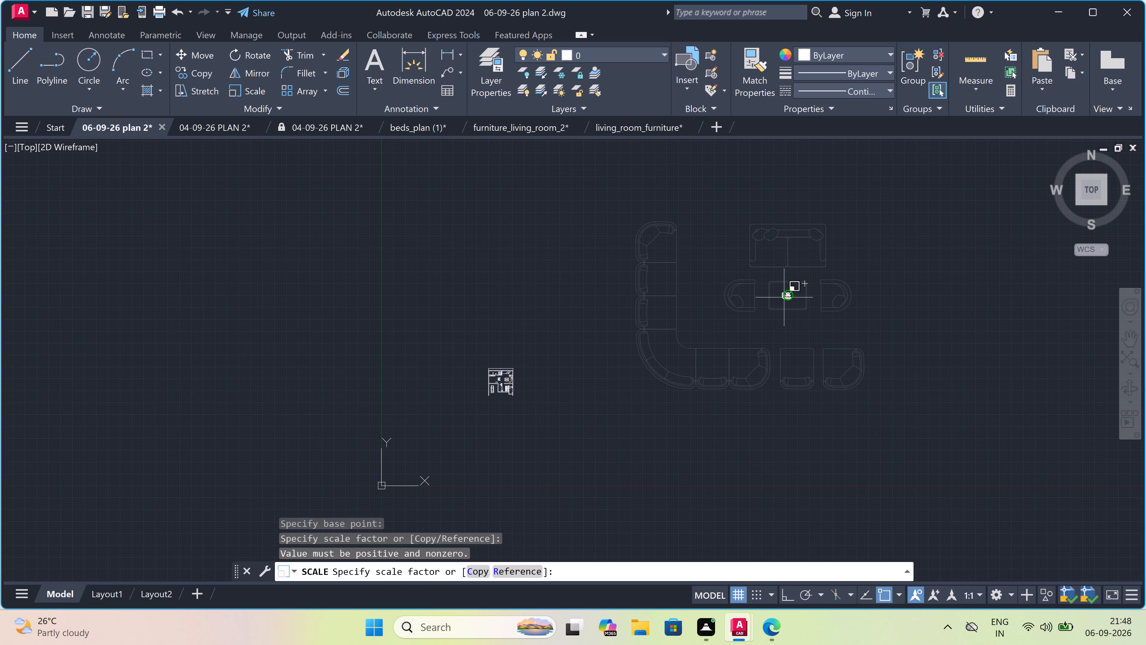
{"action": "left_click", "coordinate": [790, 289]}
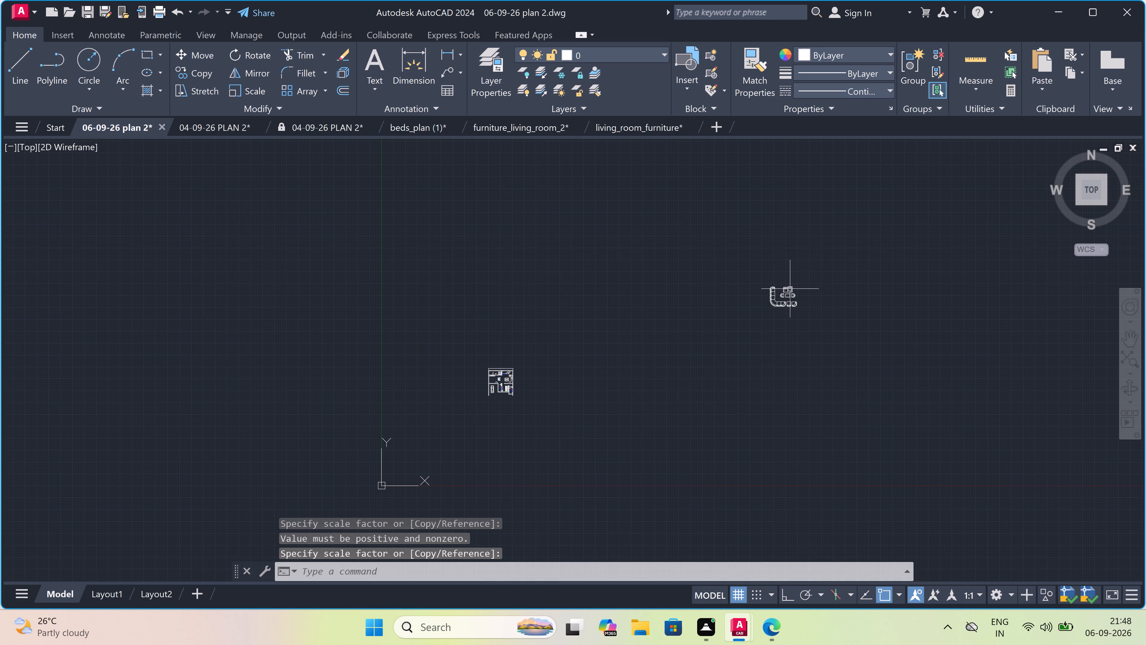
Scale the sofa sets down again about the coffee table's centre, small enough to fit inside one room of the plan.
{"action": "scroll", "coordinate": [791, 289], "scroll_direction": "up", "scroll_amount": 4}
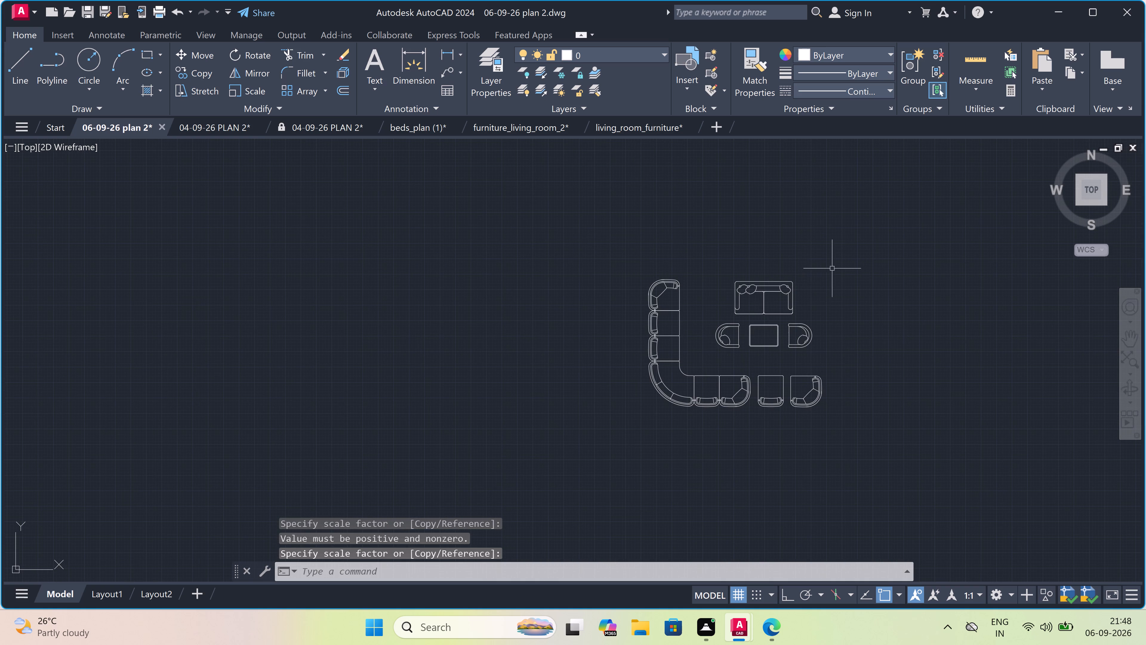
{"action": "left_click", "coordinate": [855, 251]}
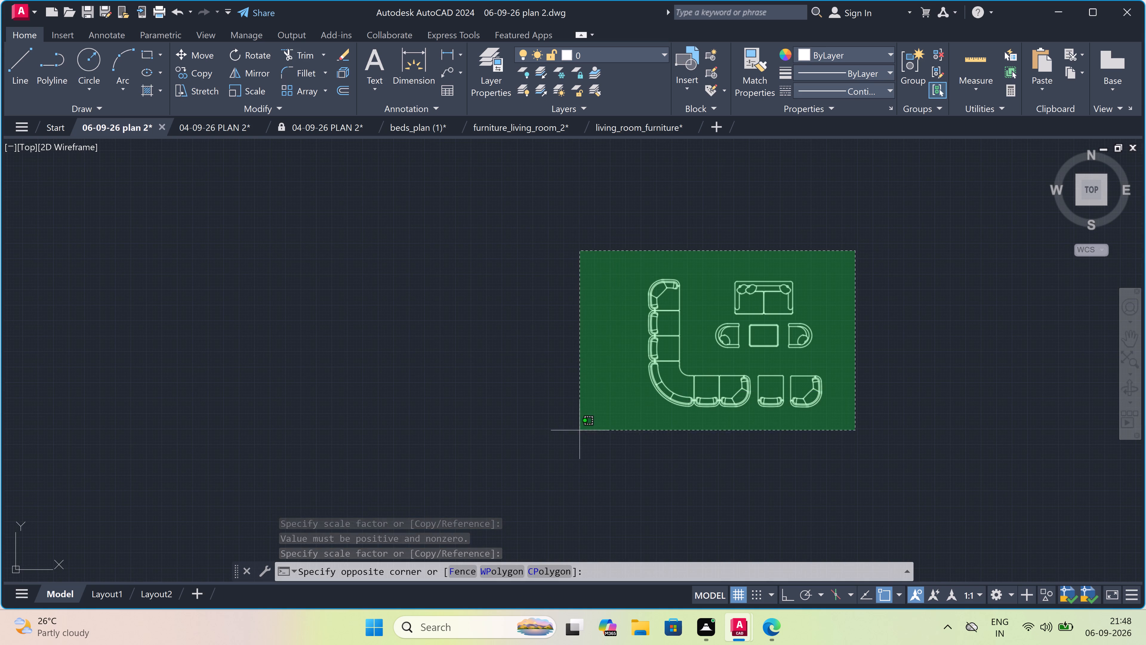
{"action": "left_click", "coordinate": [579, 430]}
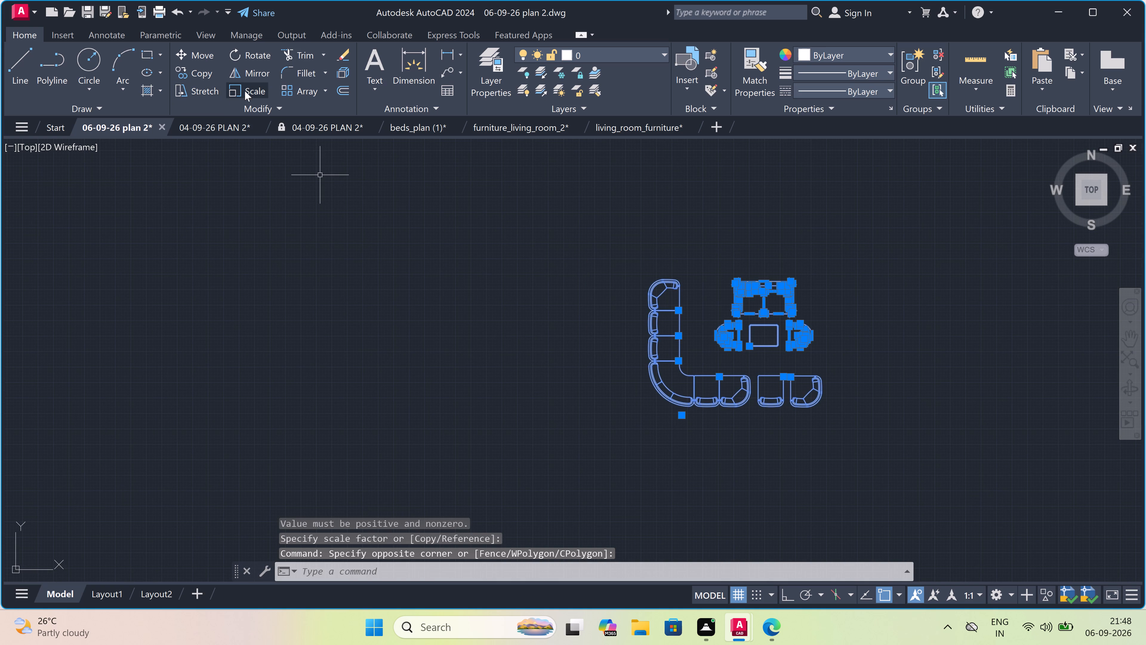
{"action": "left_click", "coordinate": [248, 91]}
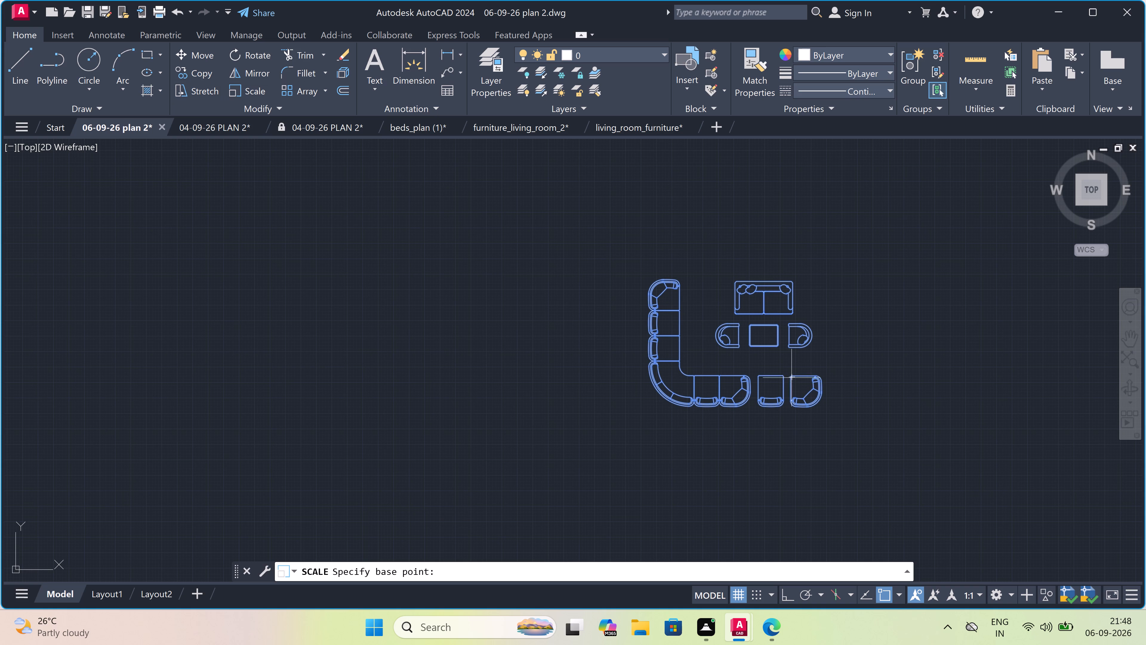
{"action": "left_click", "coordinate": [765, 334]}
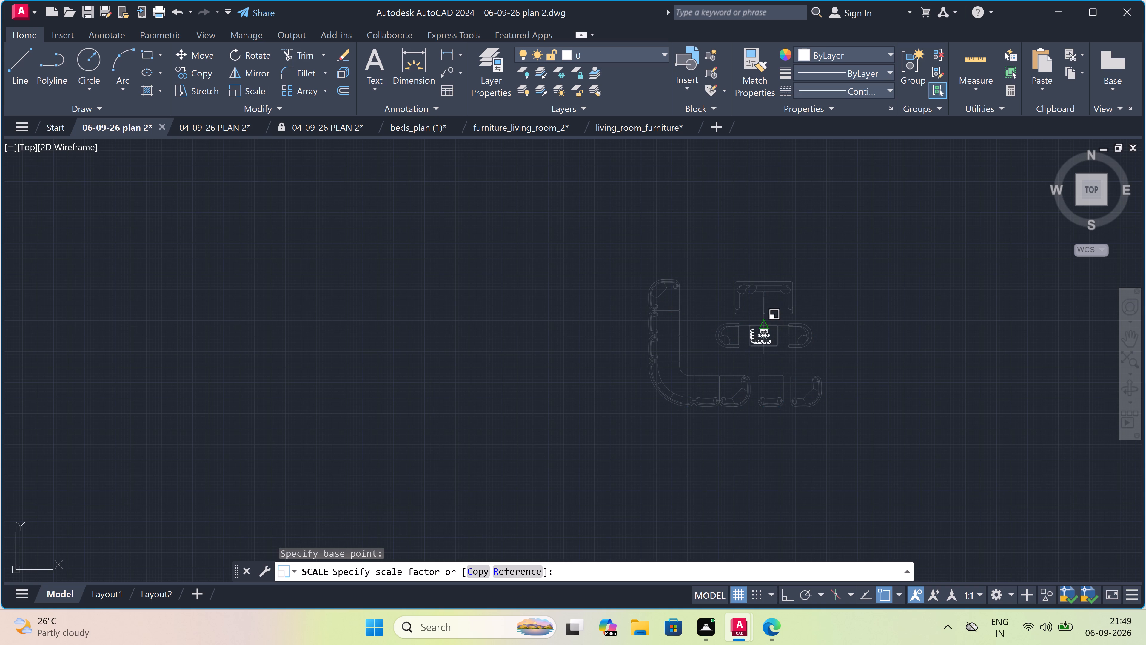
{"action": "left_click", "coordinate": [768, 320]}
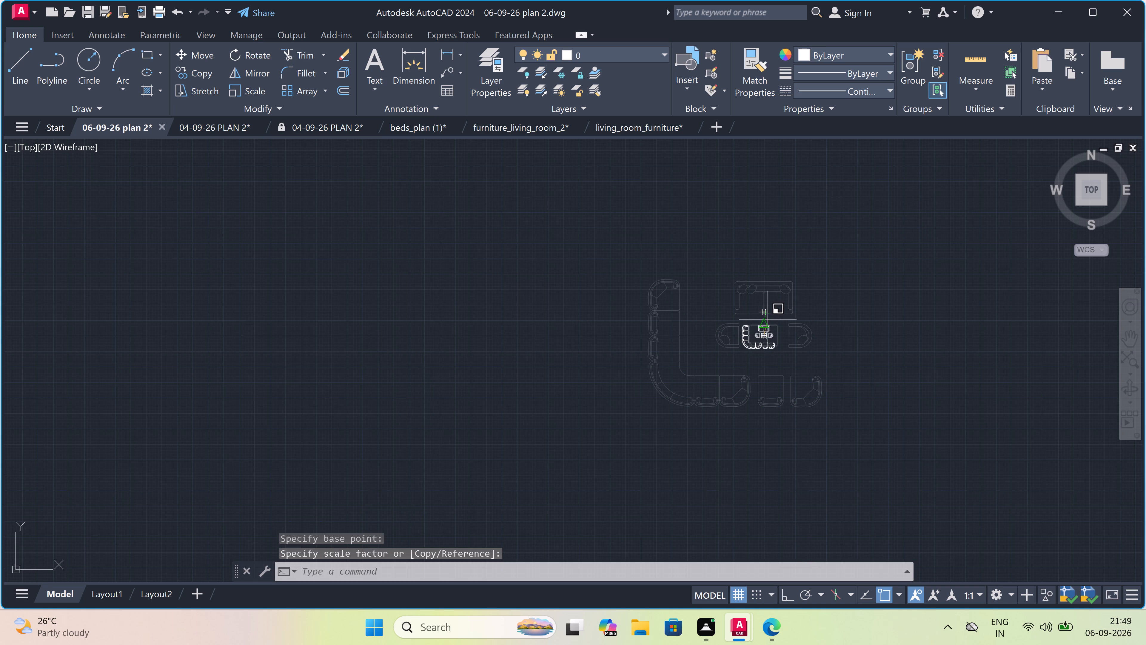
Move the scaled sofa sets into the plan's living room, above the car space and west of the blue partition.
{"action": "left_click", "coordinate": [777, 325]}
{"action": "left_click", "coordinate": [671, 394]}
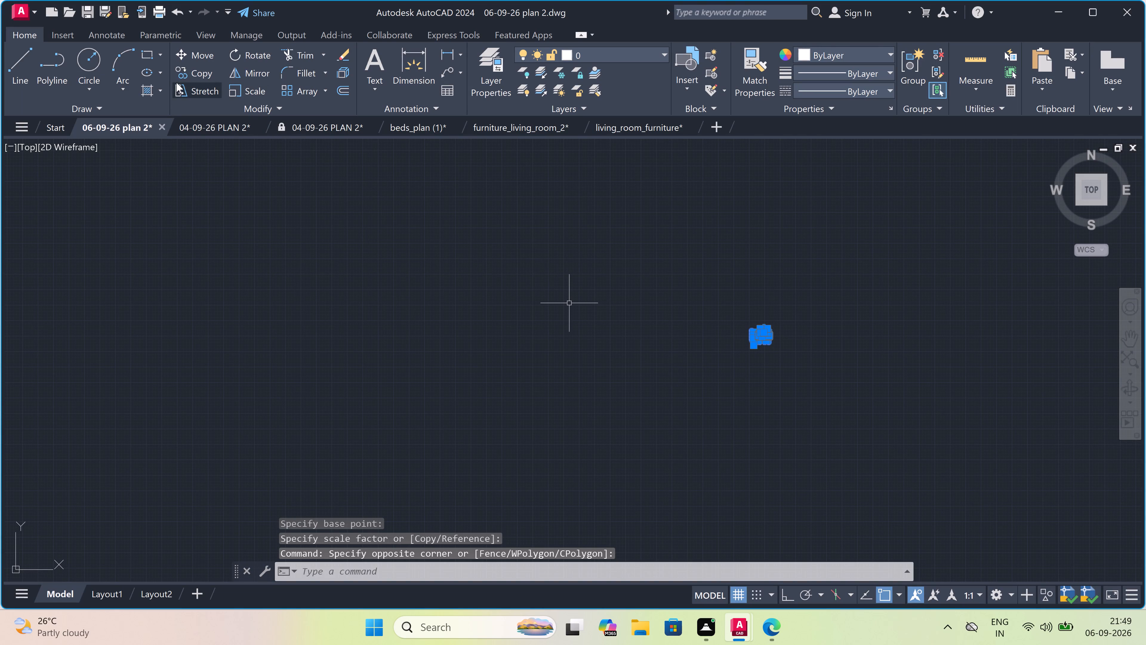
{"action": "left_click", "coordinate": [203, 53]}
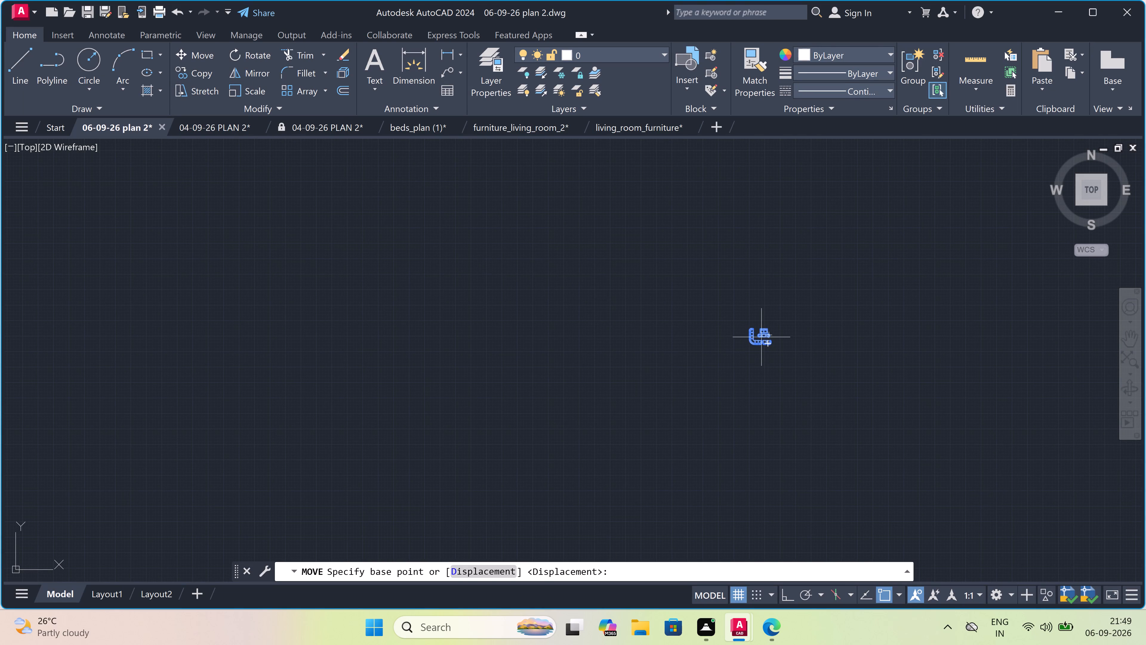
{"action": "left_click_drag", "start_coordinate": [761, 337], "coordinate": [742, 362]}
{"action": "scroll", "coordinate": [606, 402], "scroll_direction": "down", "scroll_amount": 6}
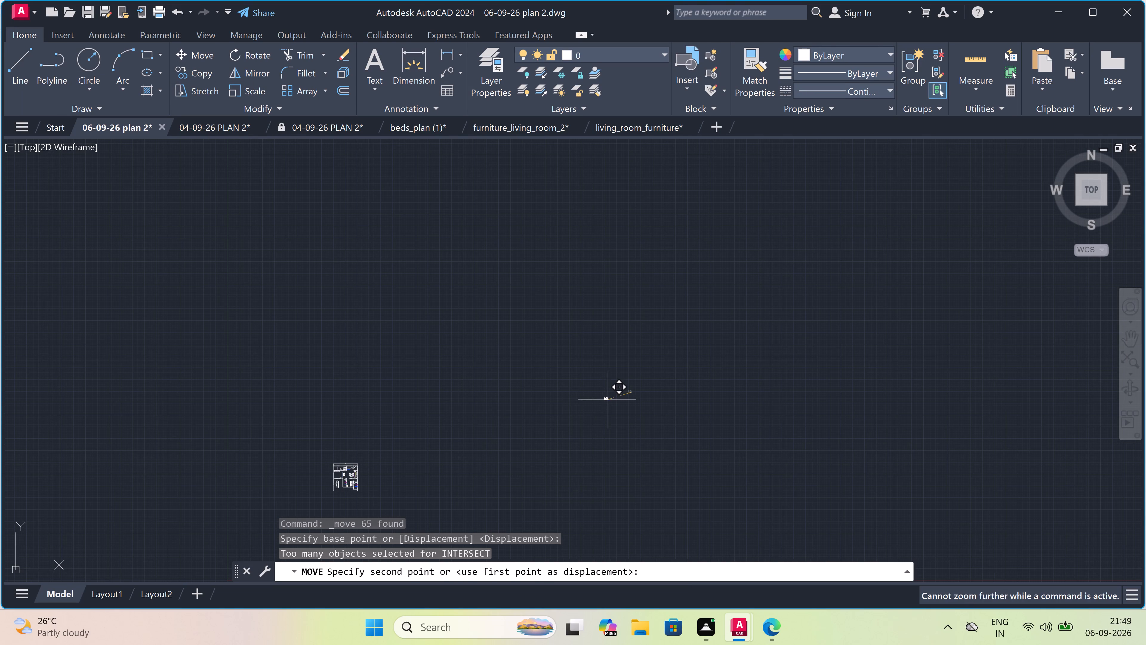
{"action": "scroll", "coordinate": [264, 445], "scroll_direction": "down", "scroll_amount": 2}
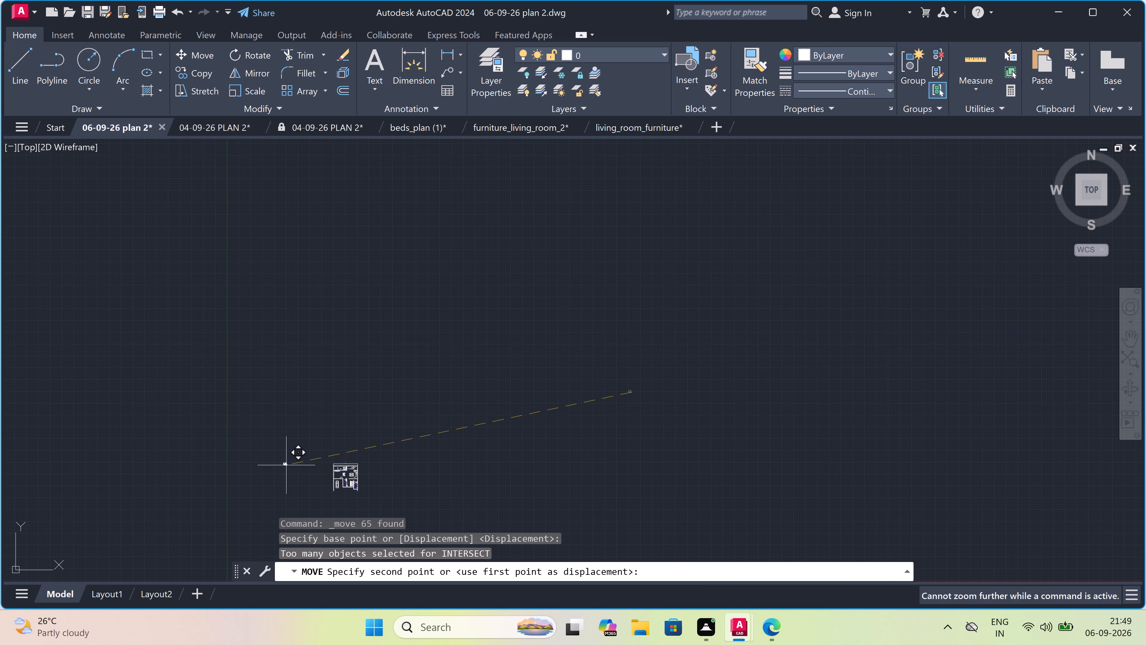
{"action": "scroll", "coordinate": [317, 505], "scroll_direction": "up", "scroll_amount": 3}
{"action": "scroll", "coordinate": [402, 414], "scroll_direction": "up", "scroll_amount": 3}
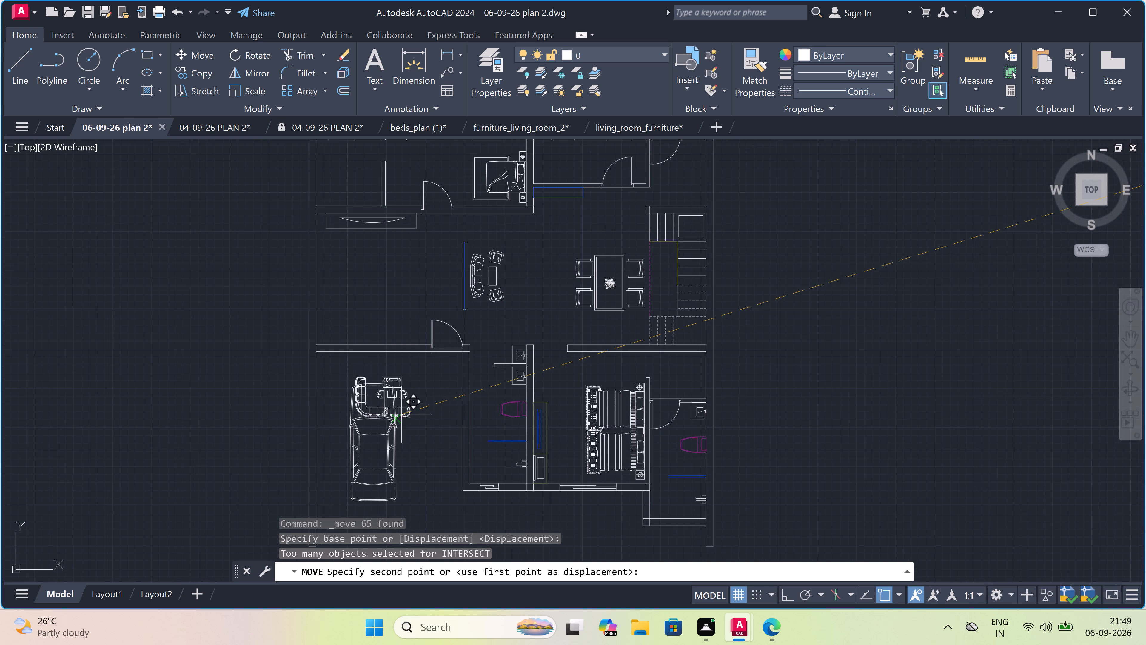
{"action": "scroll", "coordinate": [371, 319], "scroll_direction": "up", "scroll_amount": 2}
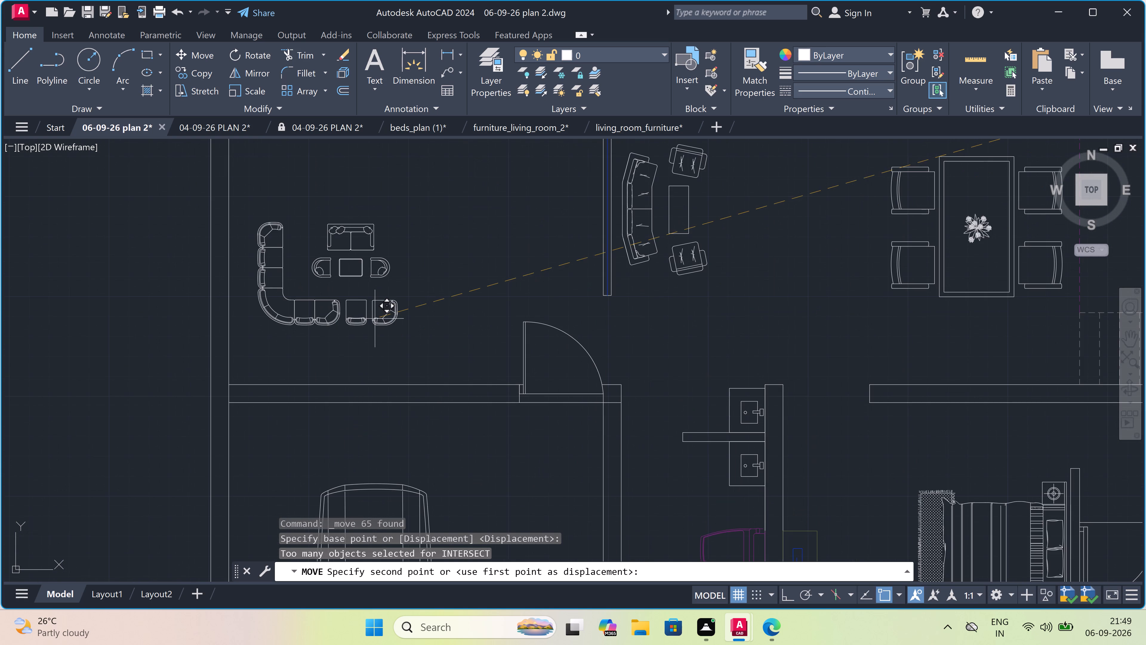
{"action": "scroll", "coordinate": [382, 309], "scroll_direction": "down", "scroll_amount": 2}
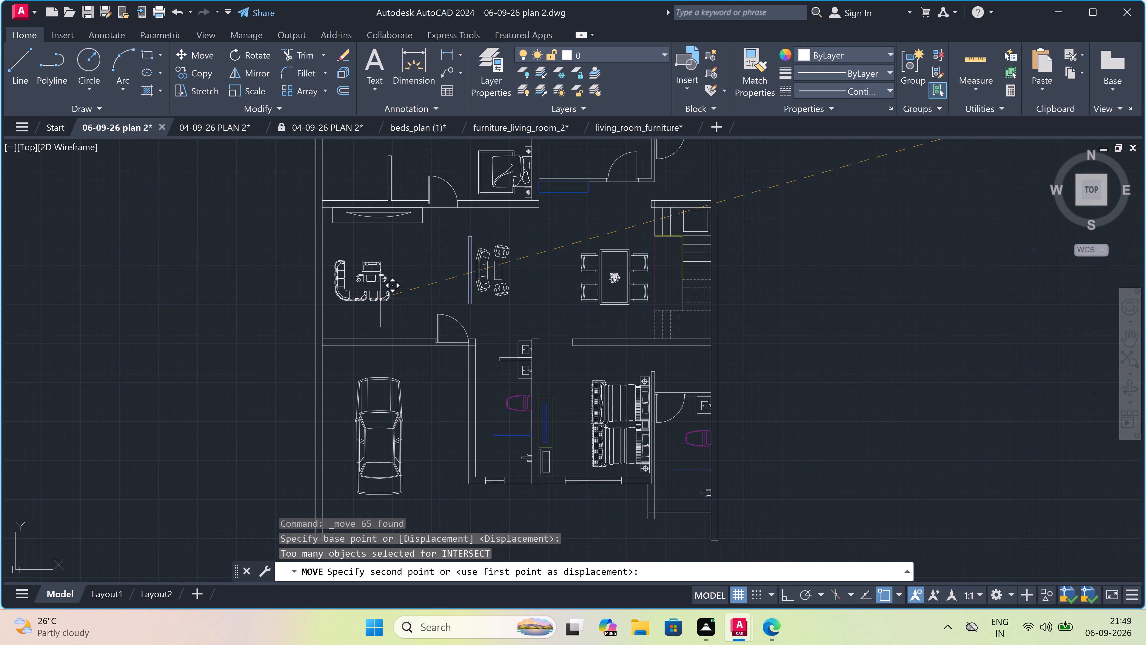
{"action": "scroll", "coordinate": [382, 302], "scroll_direction": "up", "scroll_amount": 1}
{"action": "left_click", "coordinate": [382, 302]}
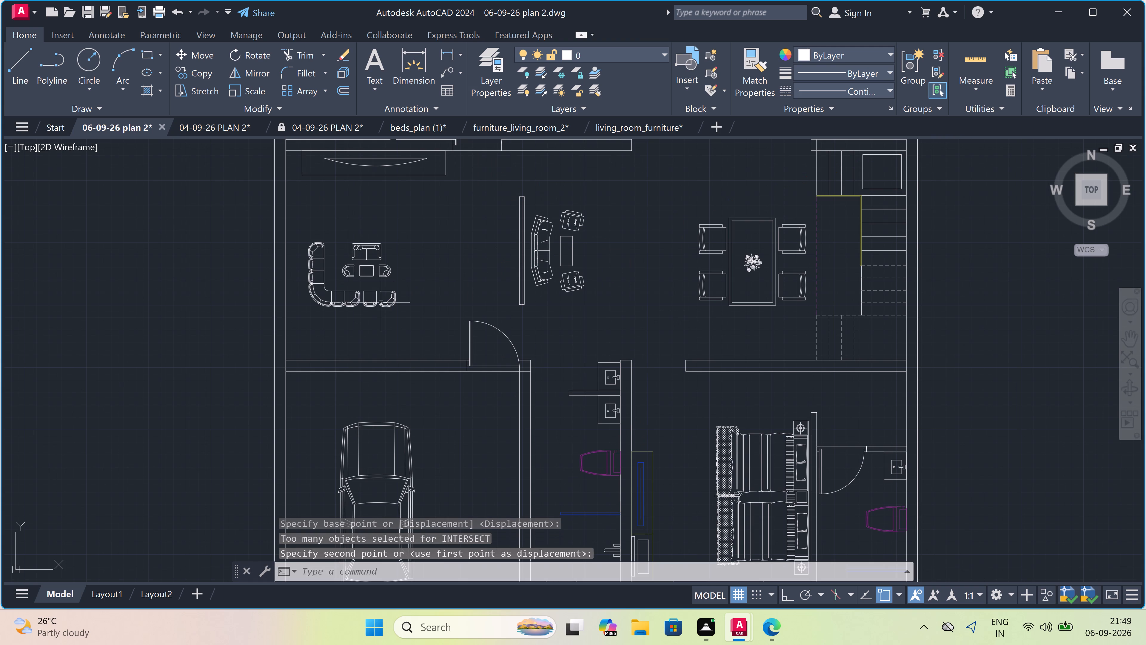
Scale the sofa sets up slightly about the coffee table's centre to match the surrounding furniture in the plan.
{"action": "scroll", "coordinate": [372, 293], "scroll_direction": "up", "scroll_amount": 2}
{"action": "scroll", "coordinate": [373, 293], "scroll_direction": "down", "scroll_amount": 1}
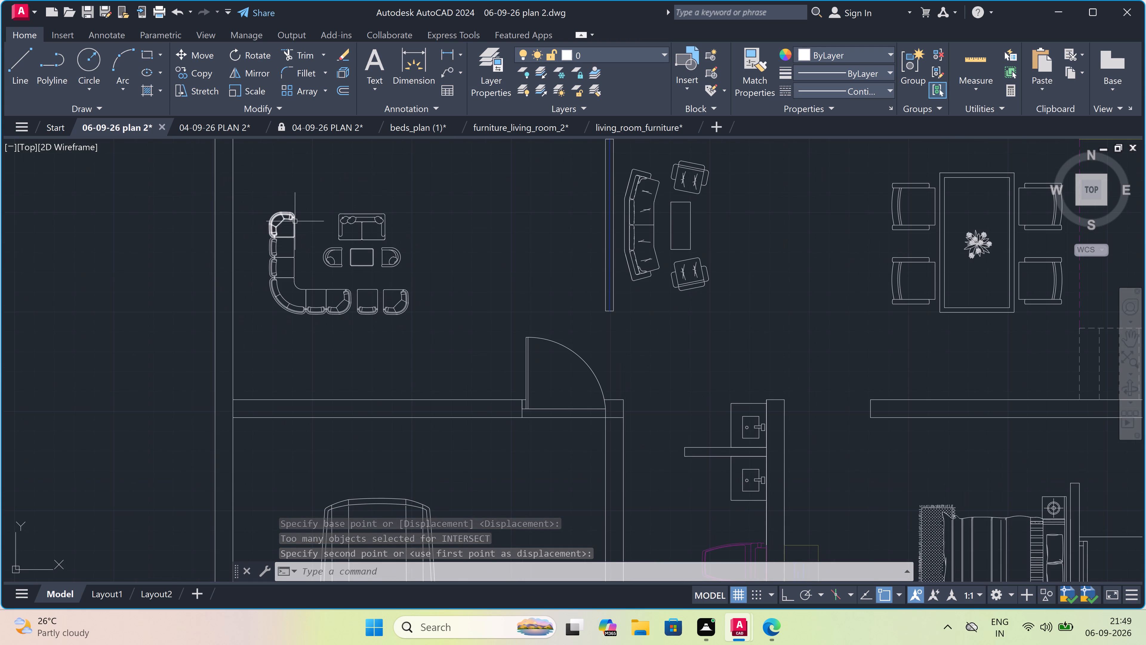
{"action": "scroll", "coordinate": [295, 220], "scroll_direction": "down", "scroll_amount": 1}
{"action": "scroll", "coordinate": [274, 183], "scroll_direction": "up", "scroll_amount": 1}
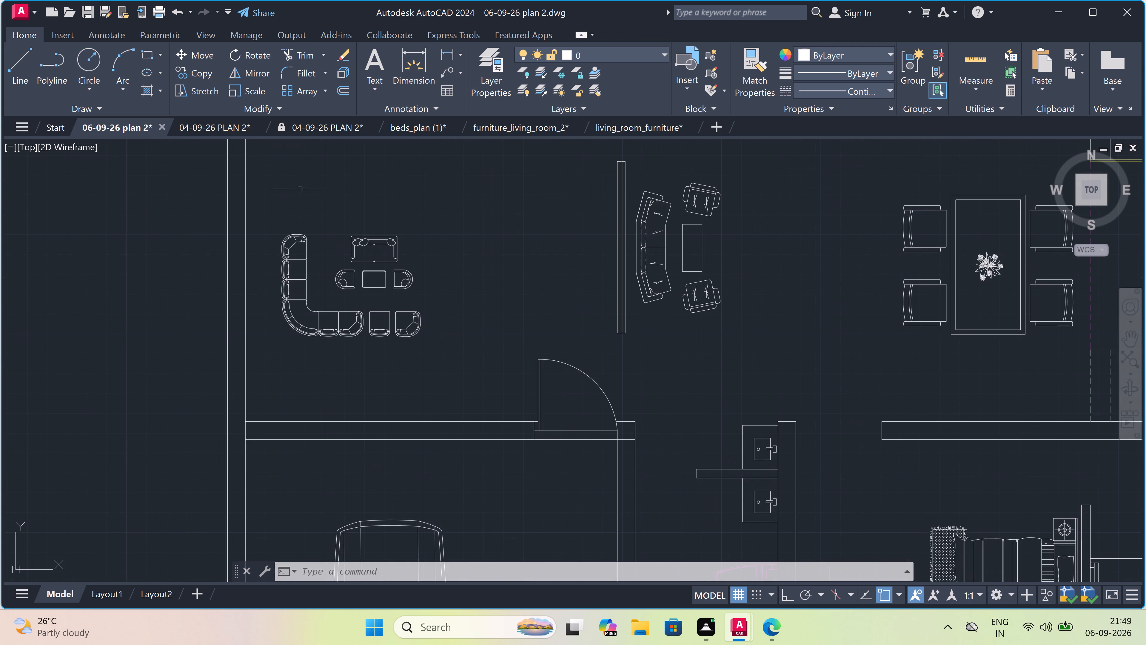
{"action": "left_click", "coordinate": [457, 184]}
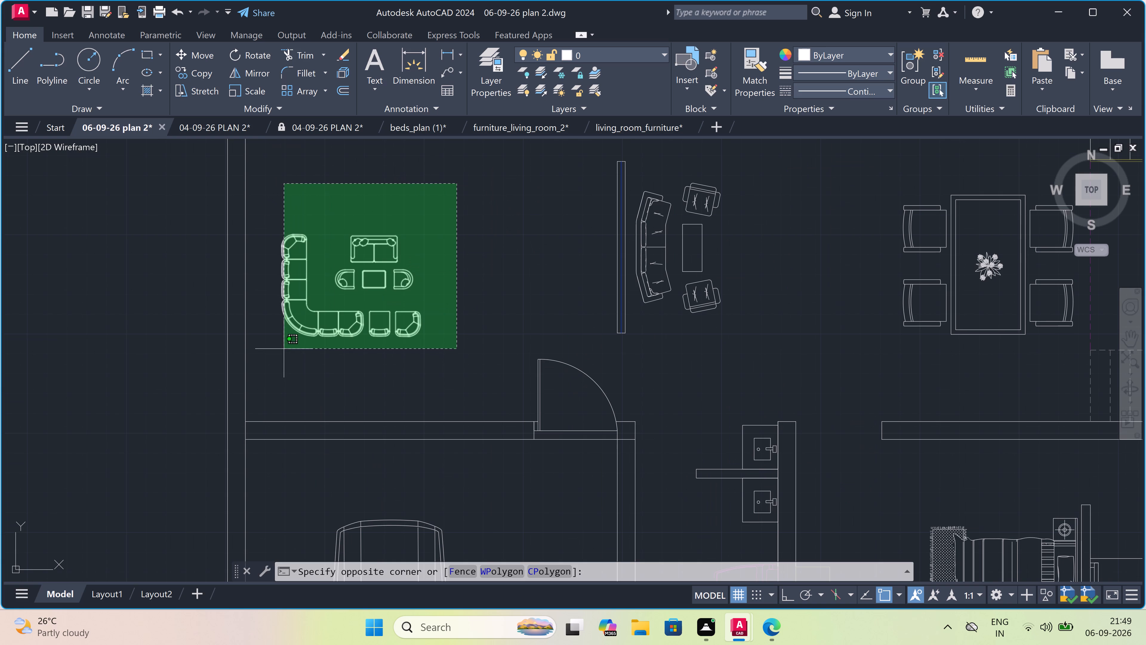
{"action": "left_click", "coordinate": [255, 350]}
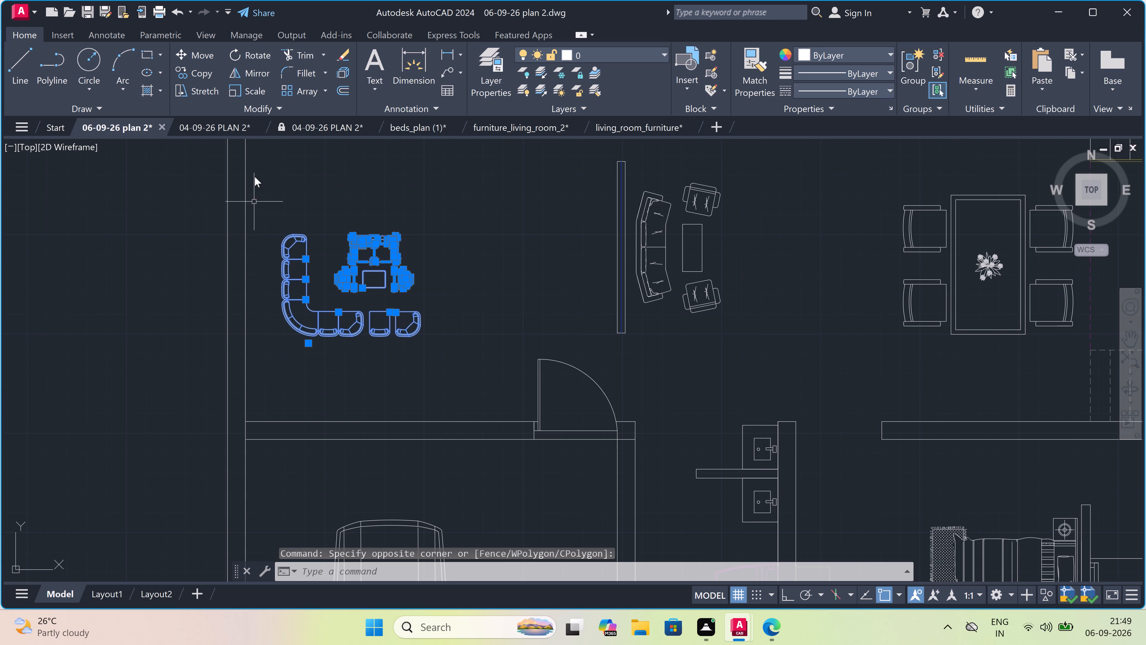
{"action": "left_click", "coordinate": [252, 86]}
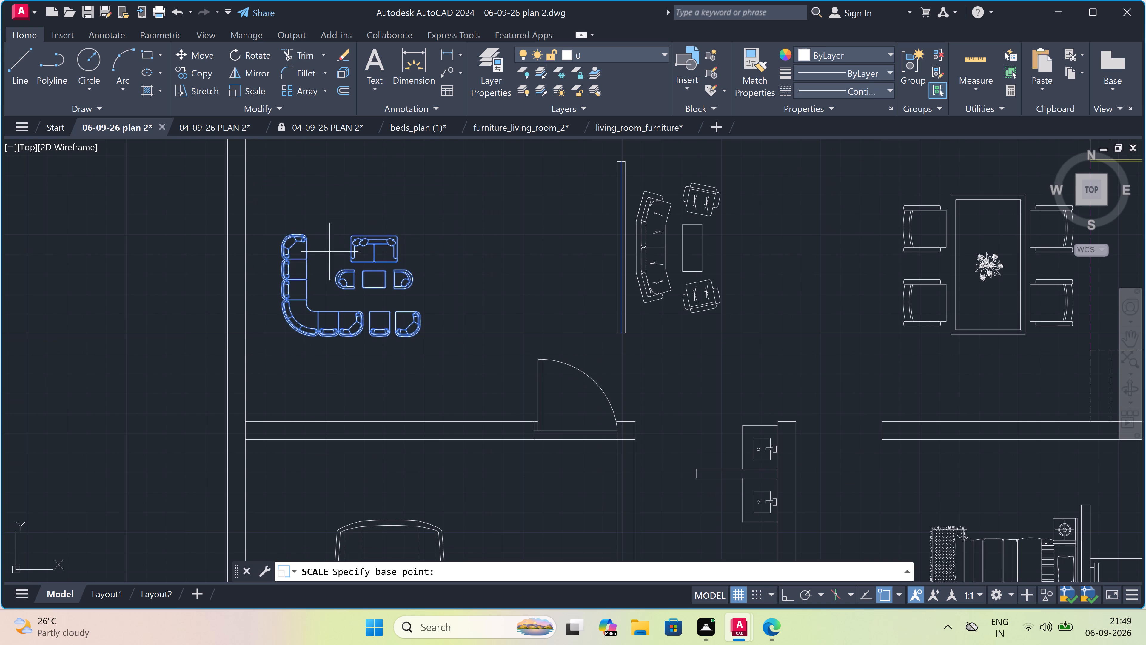
{"action": "left_click", "coordinate": [378, 278]}
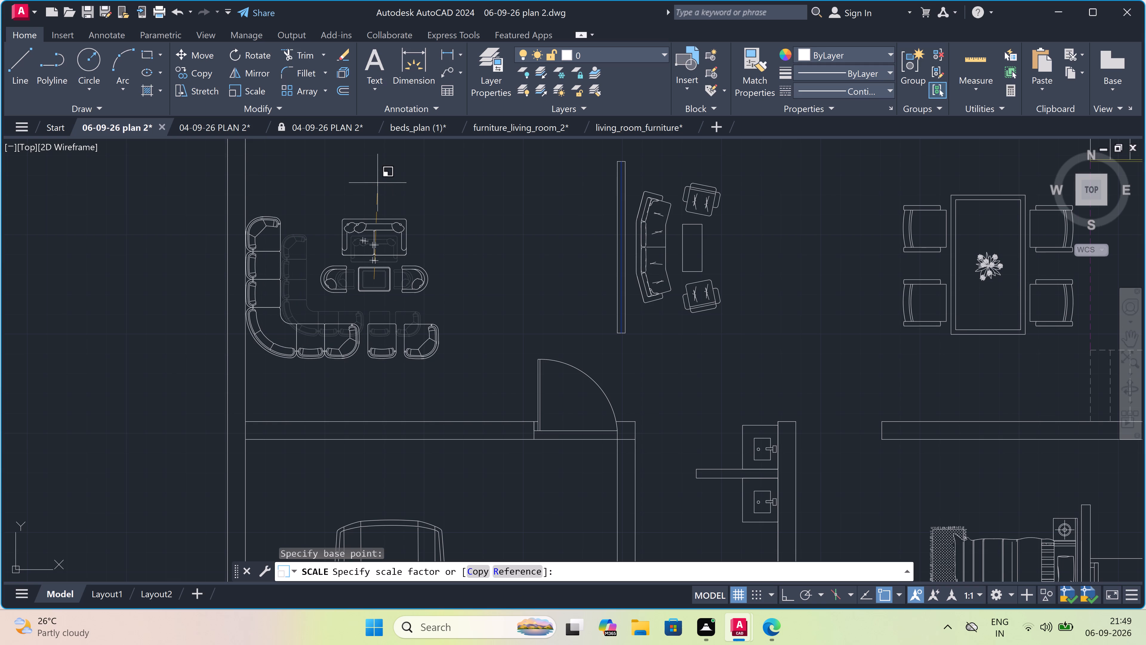
{"action": "left_click", "coordinate": [376, 188]}
Move the enlarged sofa sets down so the L-shaped sofa sits just above the living room's lower wall.
{"action": "scroll", "coordinate": [376, 188], "scroll_direction": "down", "scroll_amount": 2}
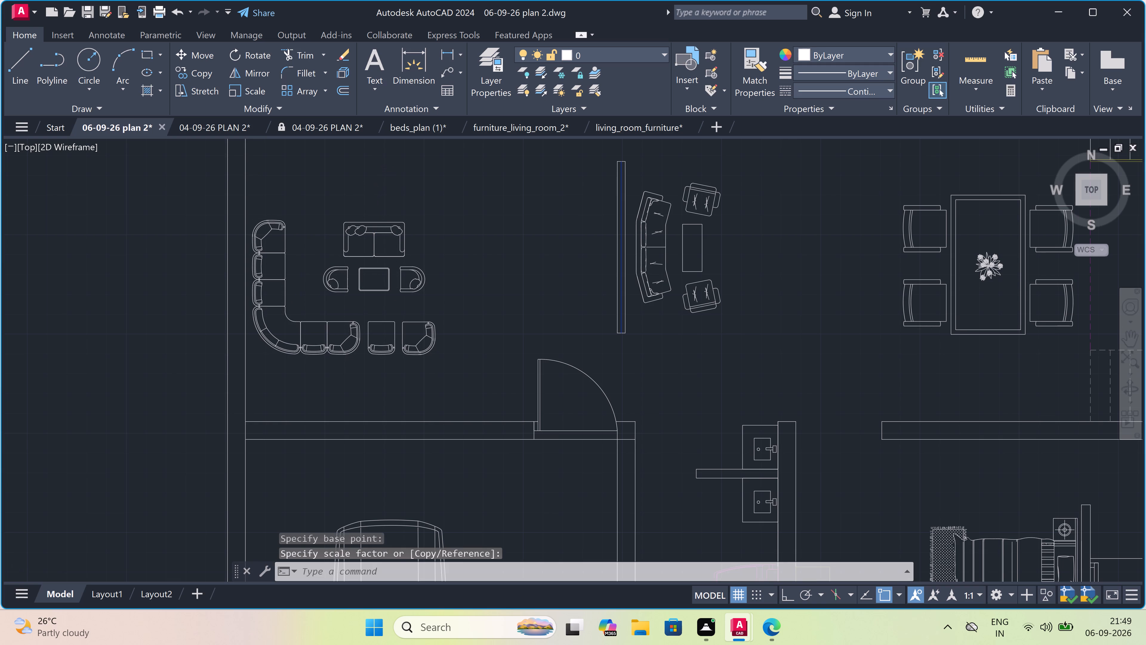
{"action": "scroll", "coordinate": [376, 187], "scroll_direction": "down", "scroll_amount": 1}
{"action": "scroll", "coordinate": [376, 187], "scroll_direction": "up", "scroll_amount": 3}
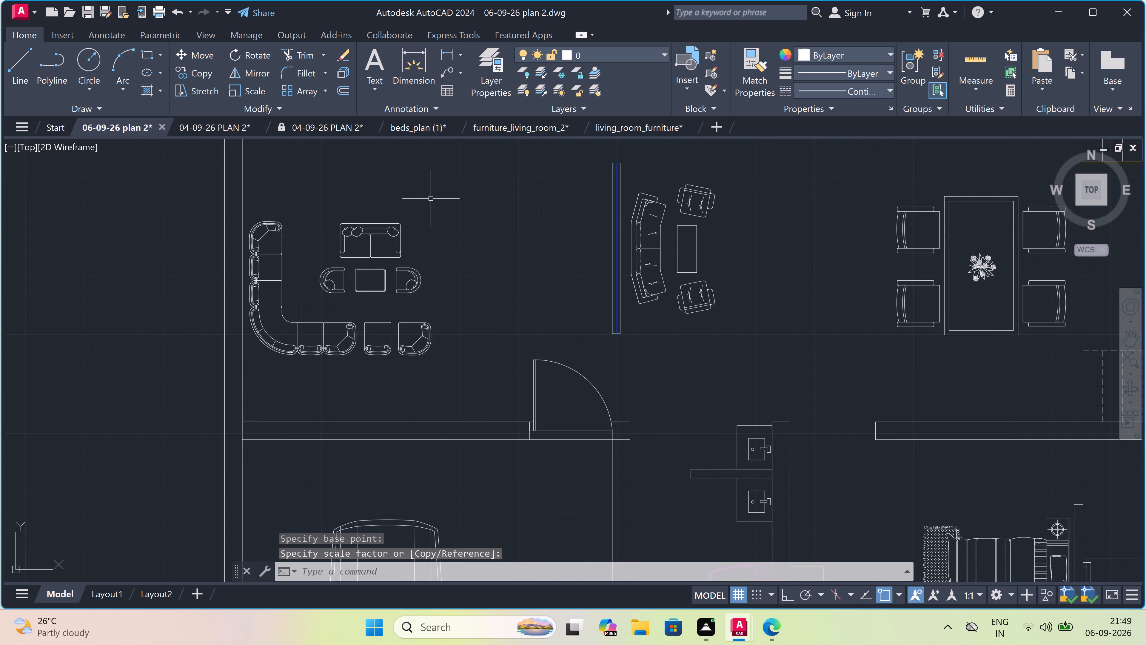
{"action": "left_click_drag", "start_coordinate": [432, 197], "coordinate": [434, 202]}
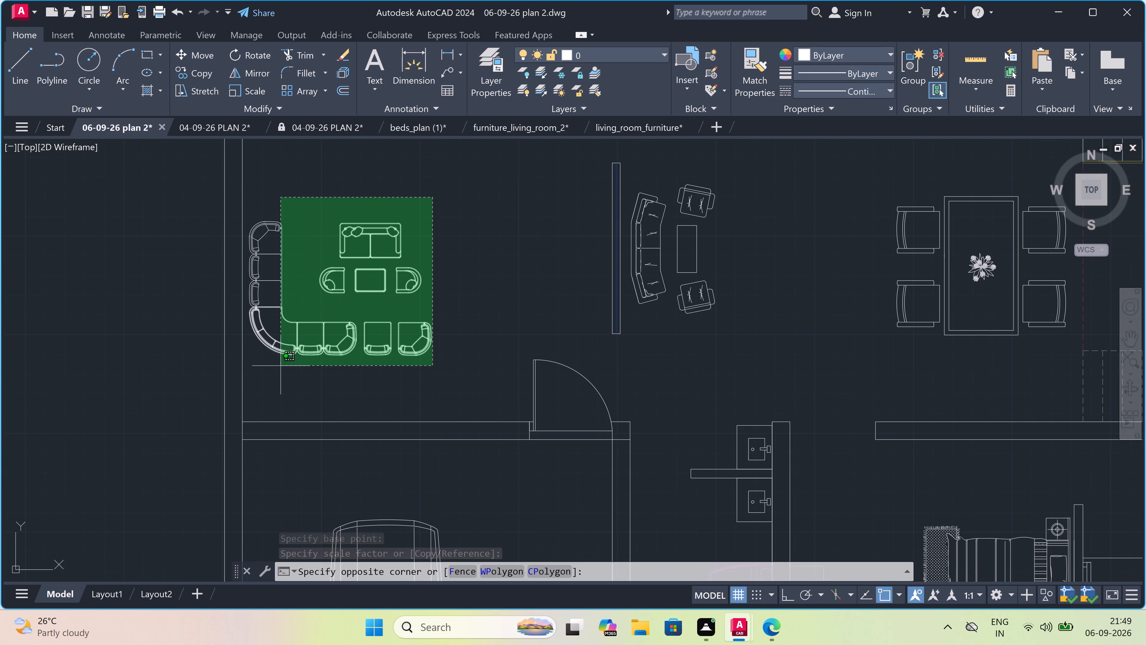
{"action": "left_click", "coordinate": [248, 366]}
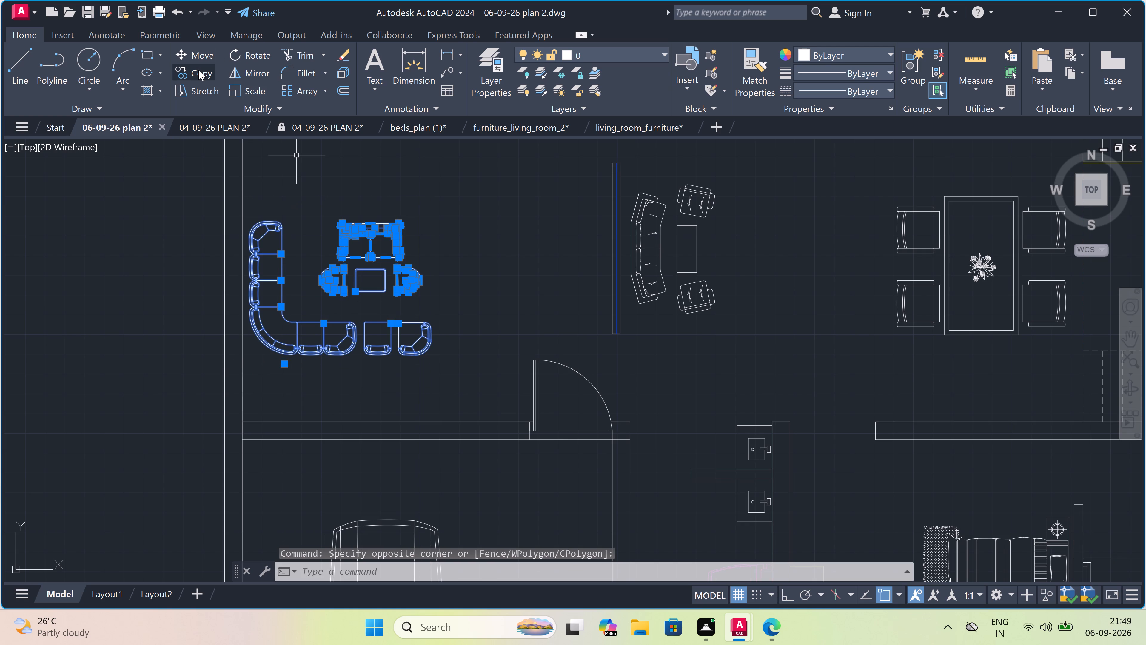
{"action": "left_click", "coordinate": [197, 52]}
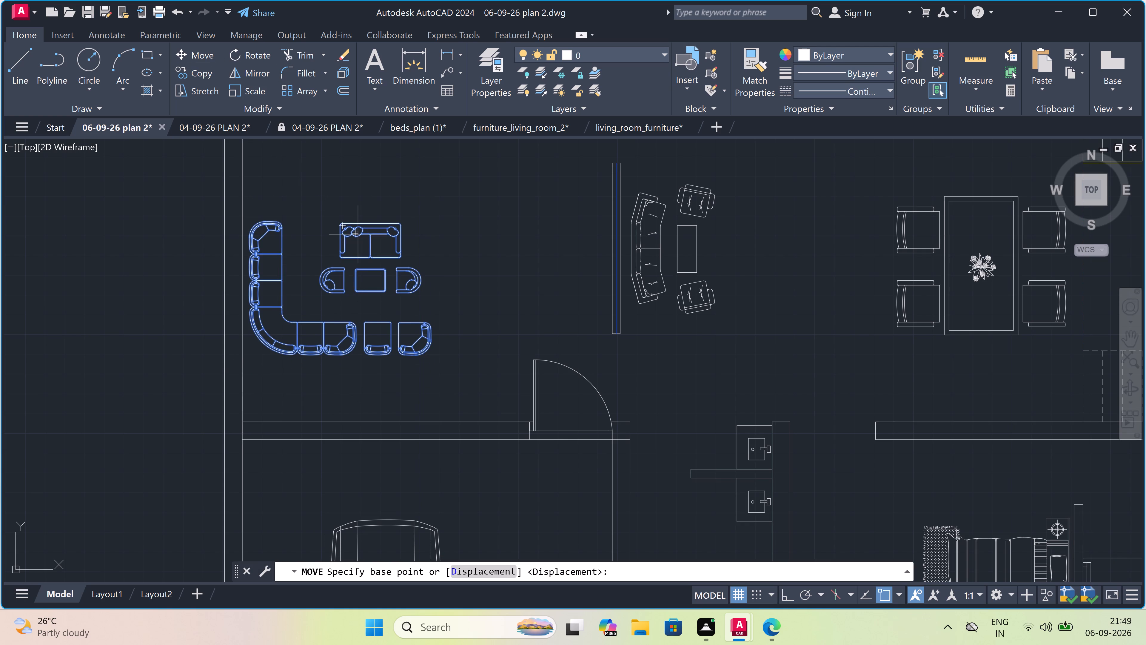
{"action": "left_click", "coordinate": [368, 247]}
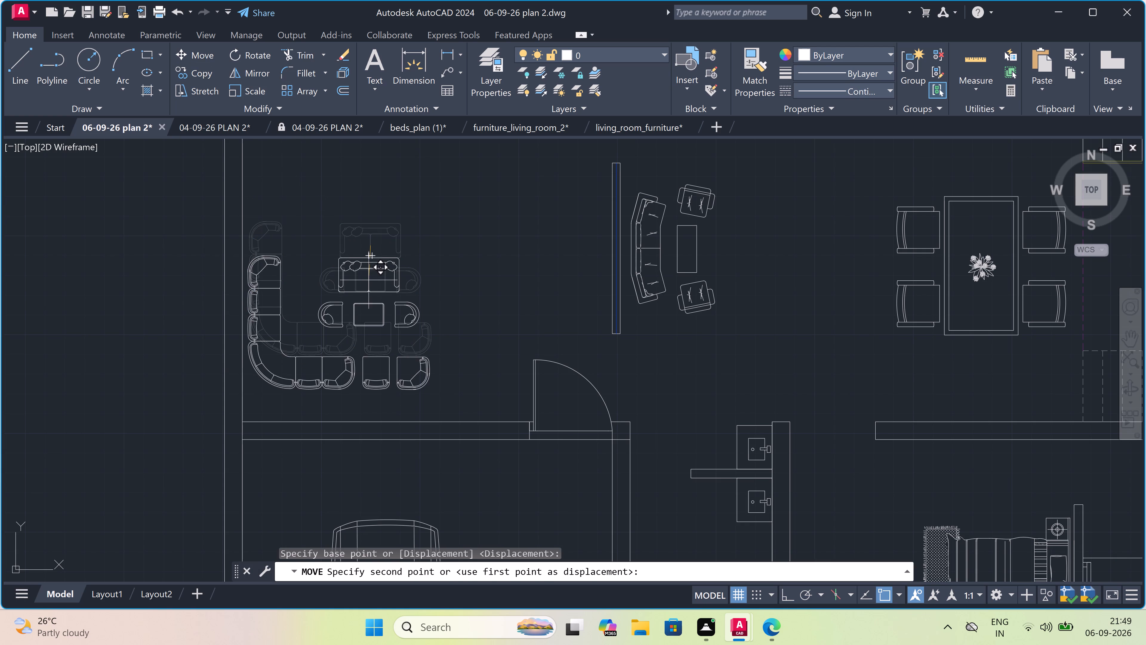
{"action": "left_click", "coordinate": [372, 305]}
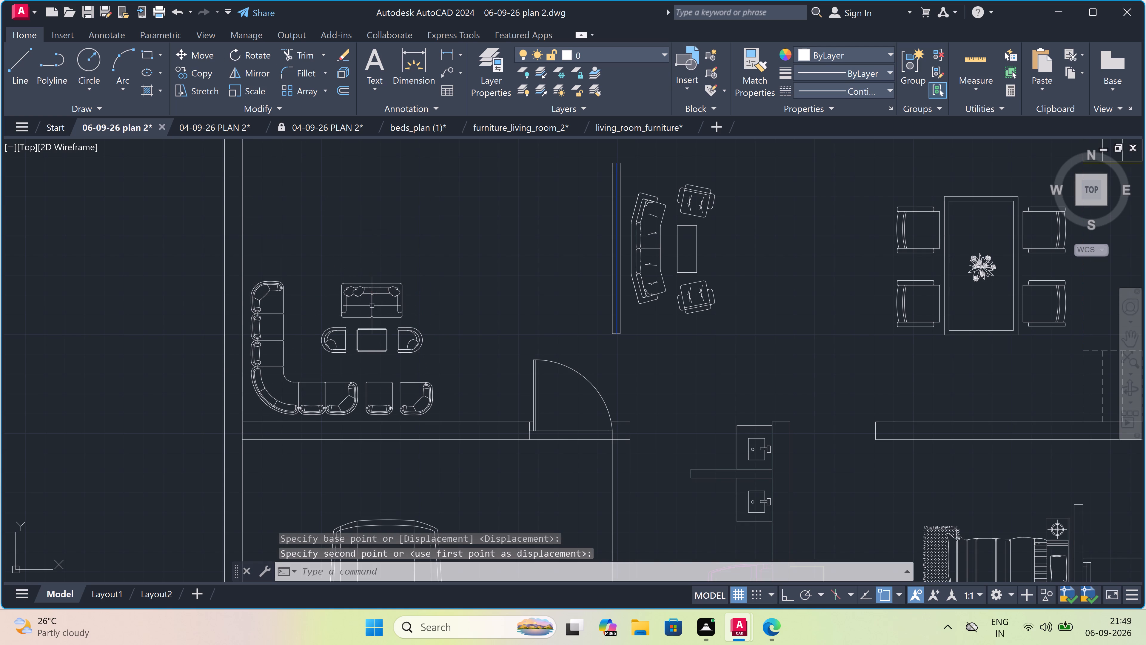
Delete the two-seat sofa above the coffee table in the living room's sofa set.
{"action": "scroll", "coordinate": [371, 305], "scroll_direction": "up", "scroll_amount": 3}
{"action": "scroll", "coordinate": [371, 305], "scroll_direction": "down", "scroll_amount": 1}
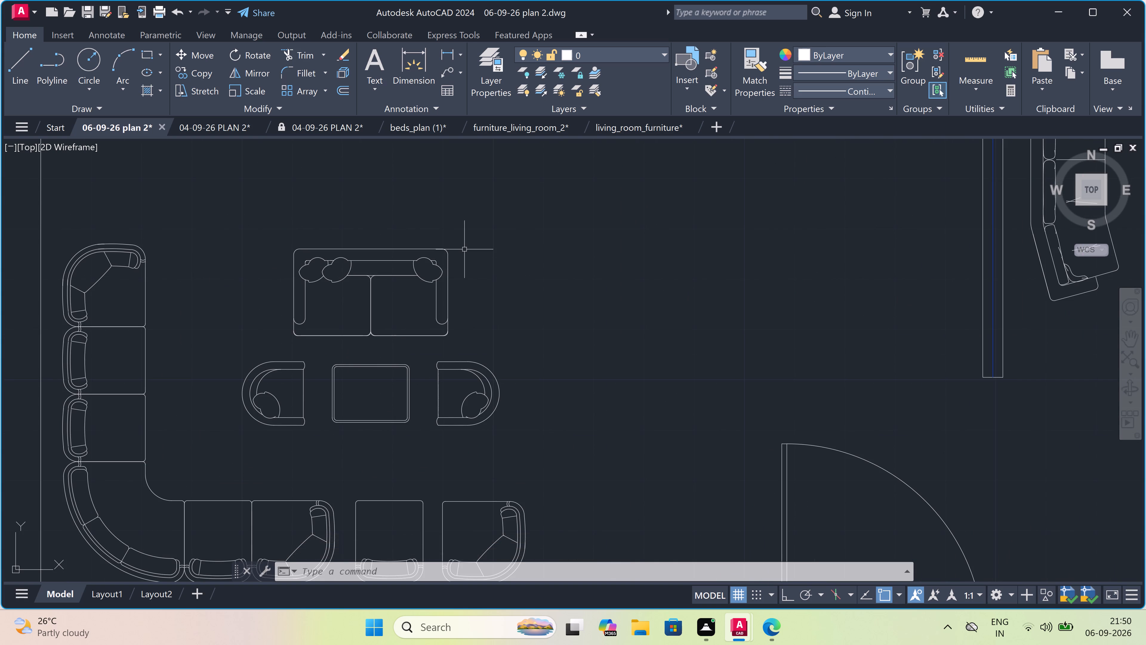
{"action": "double_click", "coordinate": [465, 225]}
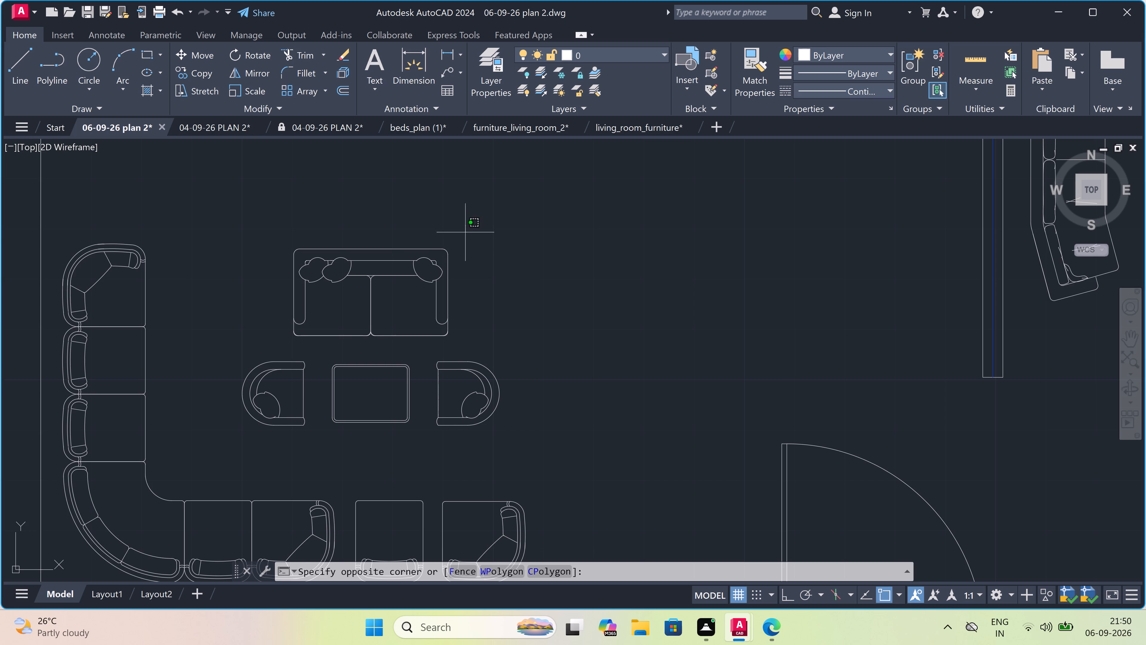
{"action": "left_click", "coordinate": [264, 334]}
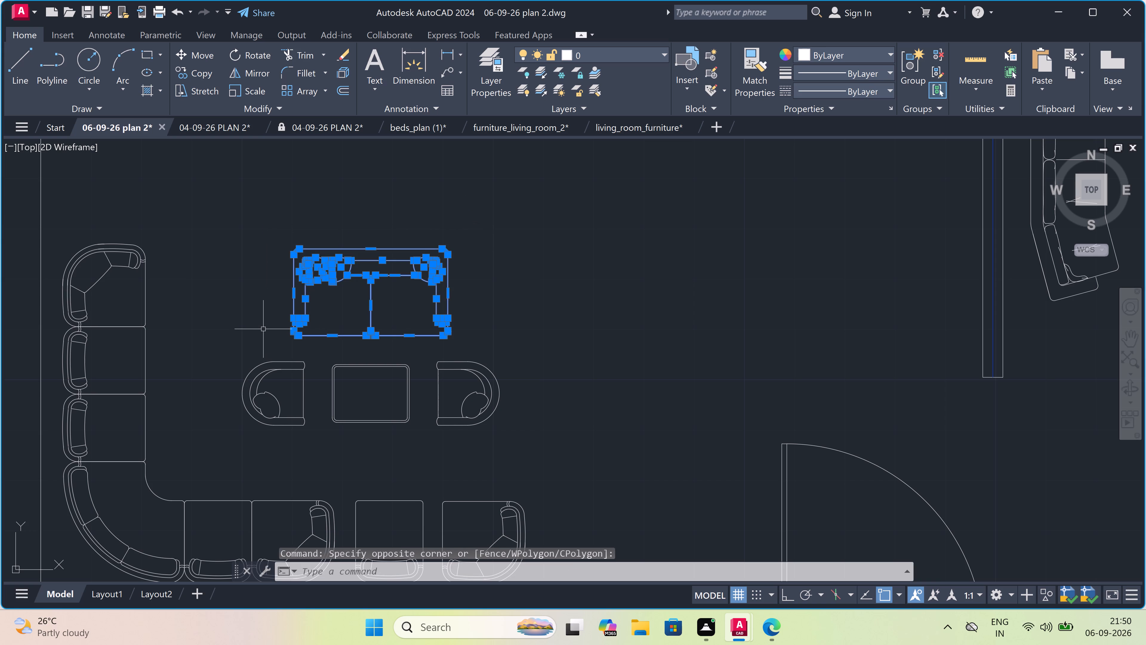
{"action": "key", "text": "Delete"}
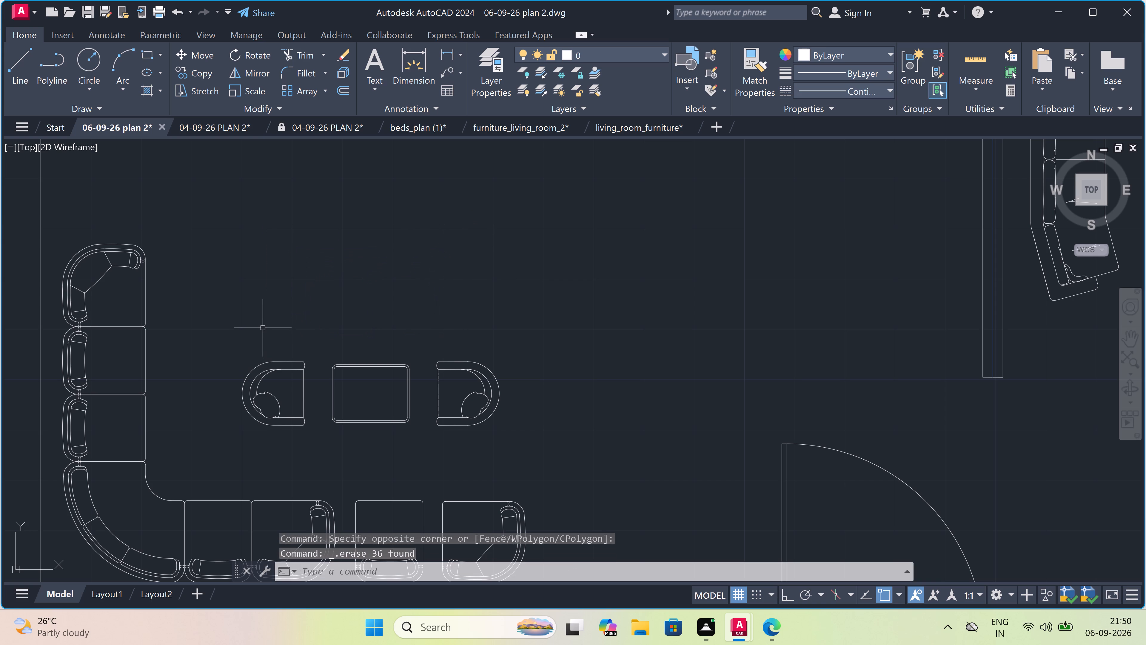
Delete the coffee table and the two rounded armchairs on either side of it.
{"action": "scroll", "coordinate": [264, 327], "scroll_direction": "down", "scroll_amount": 1}
{"action": "scroll", "coordinate": [414, 321], "scroll_direction": "up", "scroll_amount": 1}
{"action": "left_click_drag", "start_coordinate": [414, 321], "coordinate": [413, 331]}
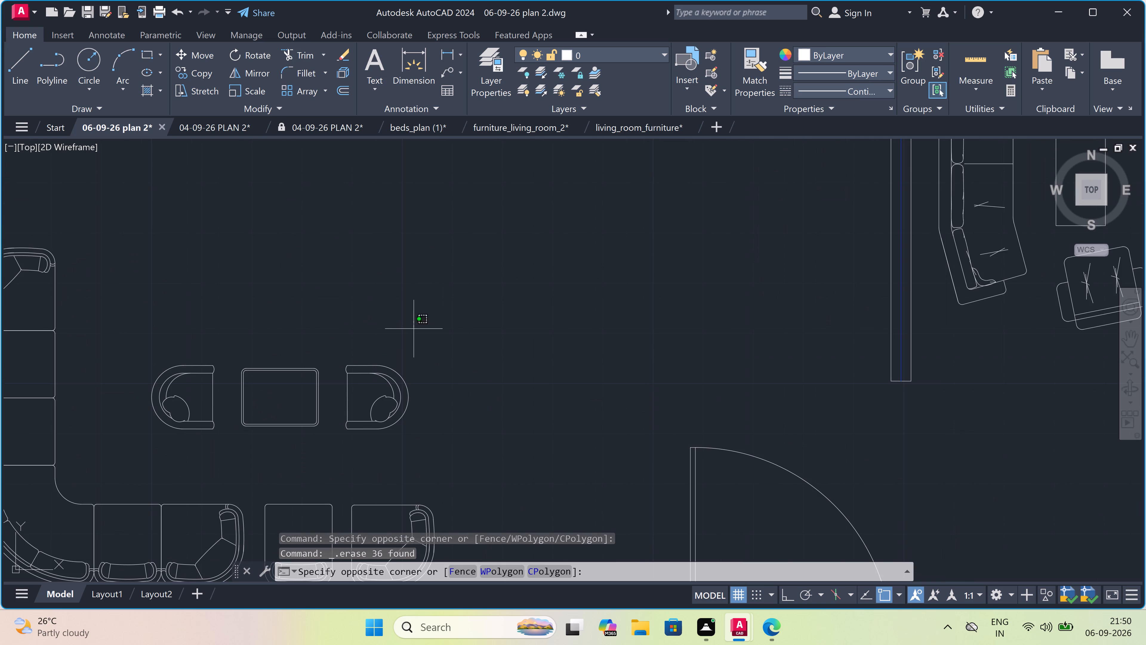
{"action": "left_click", "coordinate": [123, 449]}
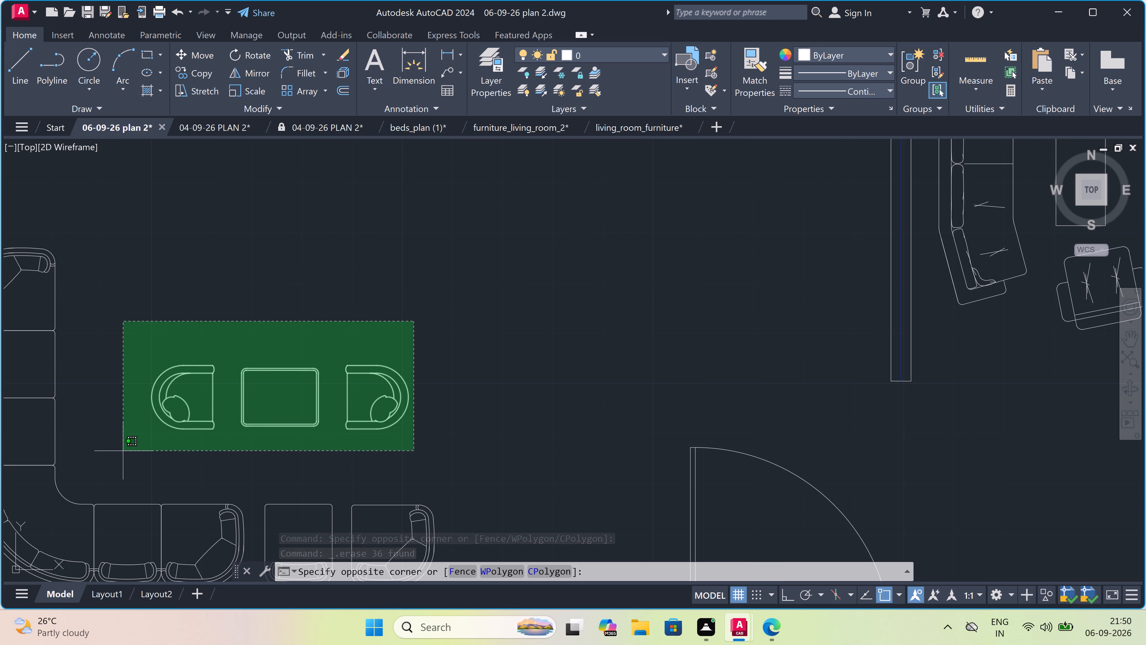
{"action": "key", "text": "Delete"}
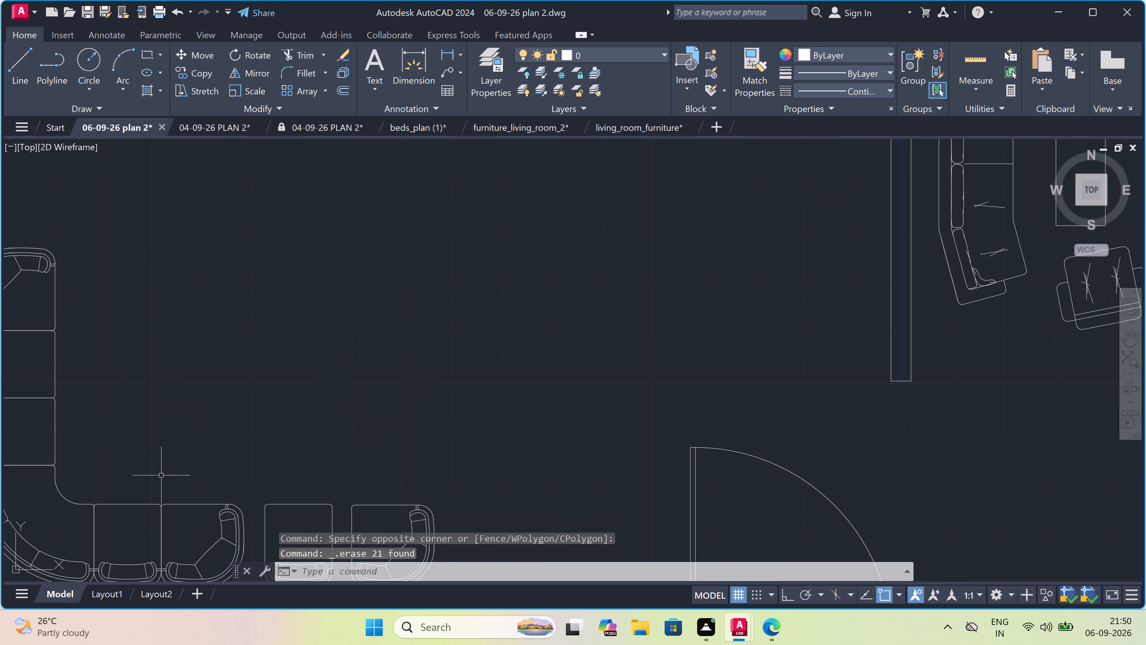
Draw a nearly square rectangle as a new coffee table in the open area inside the L-shaped sofa's corner.
{"action": "type", "text": "rec"}
{"action": "key", "text": "space"}
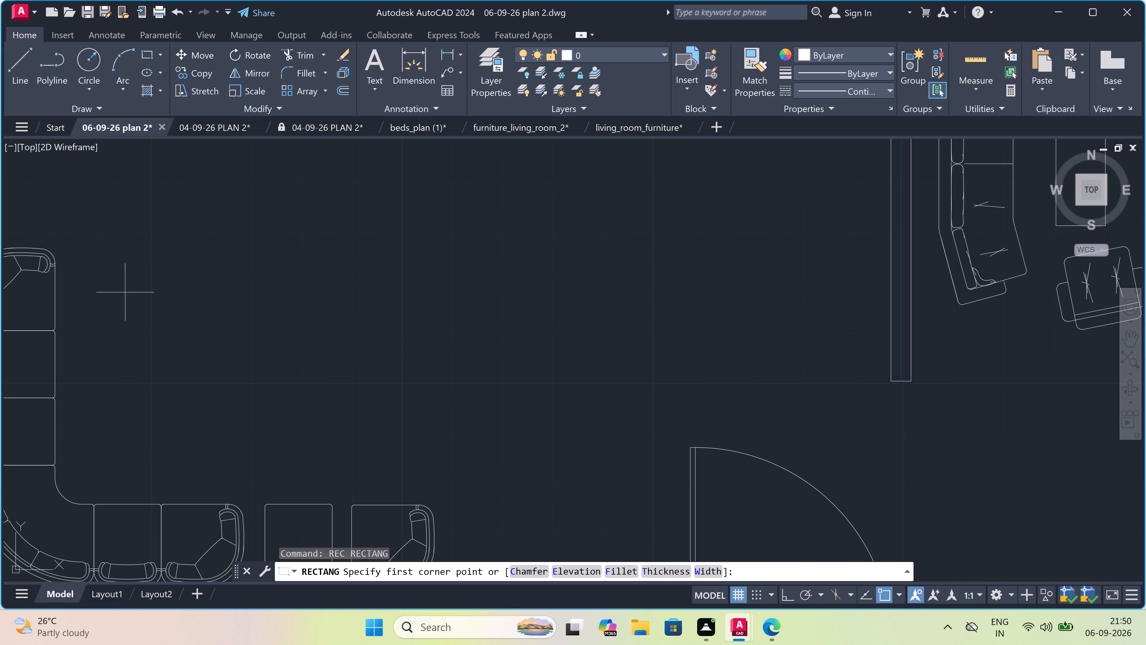
{"action": "left_click", "coordinate": [153, 343]}
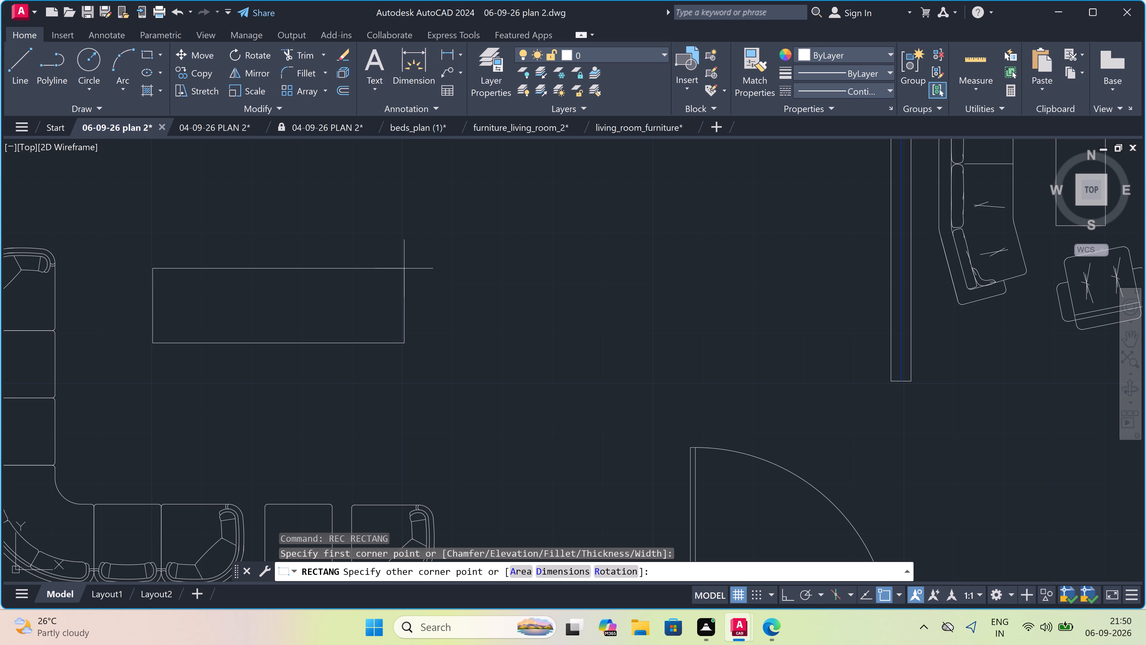
{"action": "scroll", "coordinate": [404, 268], "scroll_direction": "up", "scroll_amount": 1}
{"action": "scroll", "coordinate": [404, 268], "scroll_direction": "down", "scroll_amount": 2}
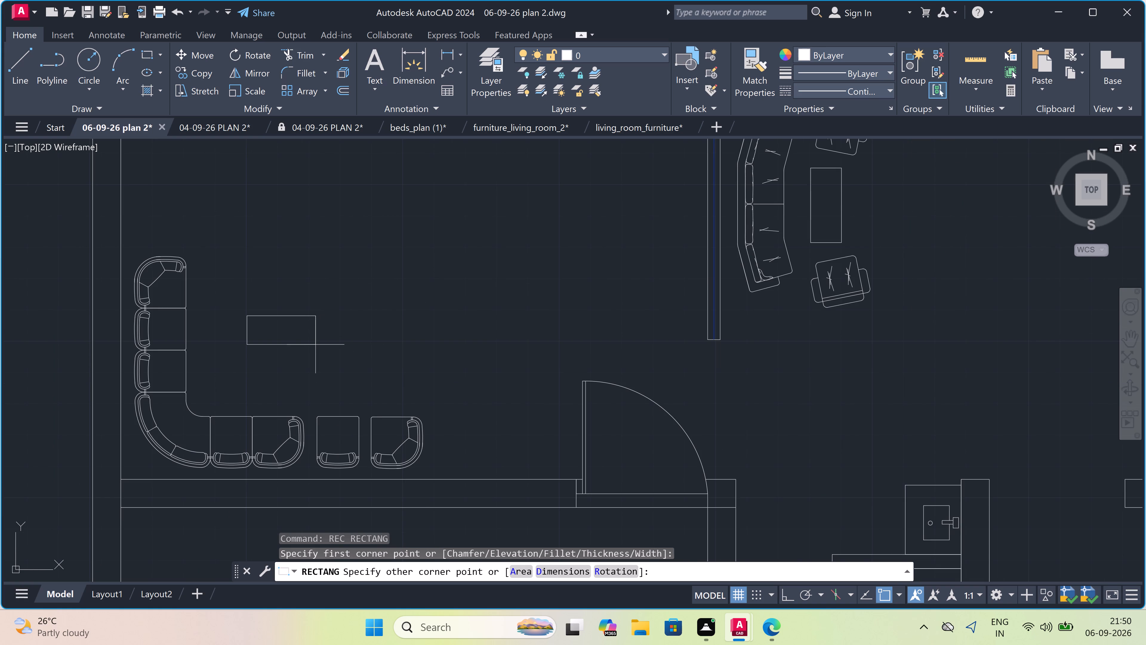
{"action": "left_click", "coordinate": [312, 372]}
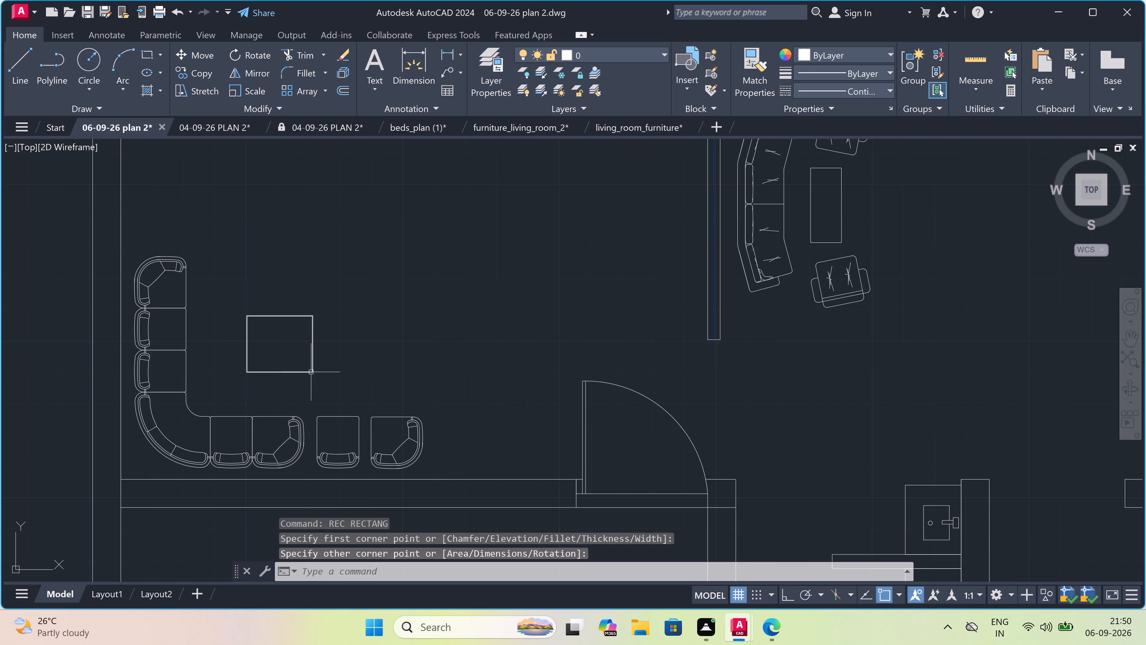
Move the new table rectangle slightly up and to the right, away from the L-shaped sofa.
{"action": "left_click", "coordinate": [309, 371]}
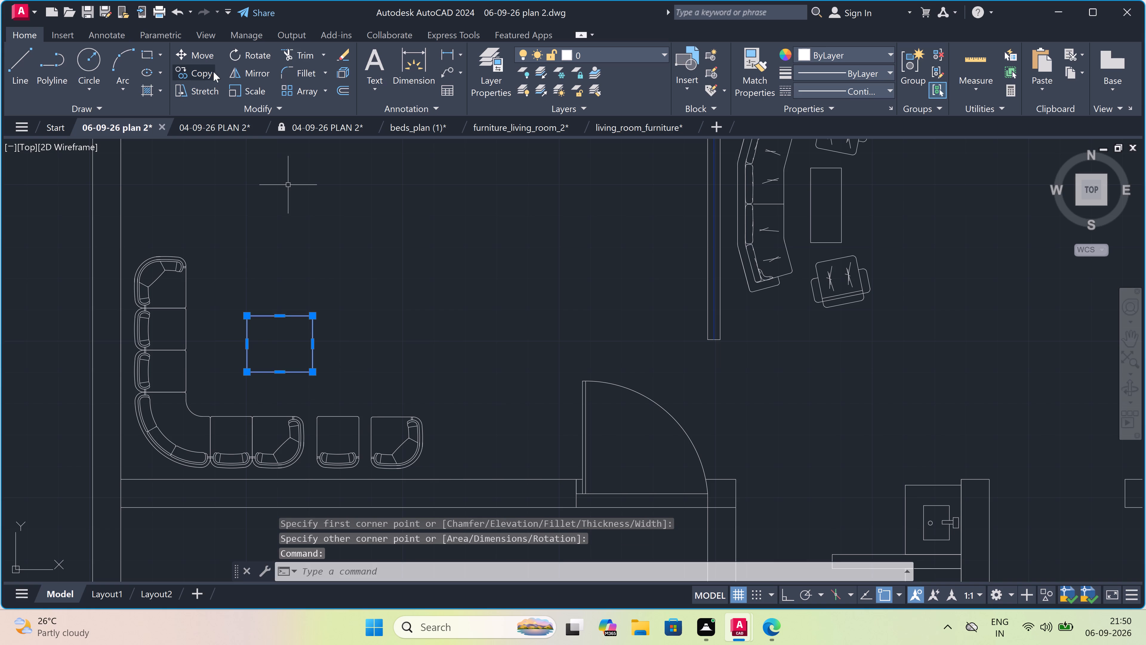
{"action": "left_click", "coordinate": [204, 51]}
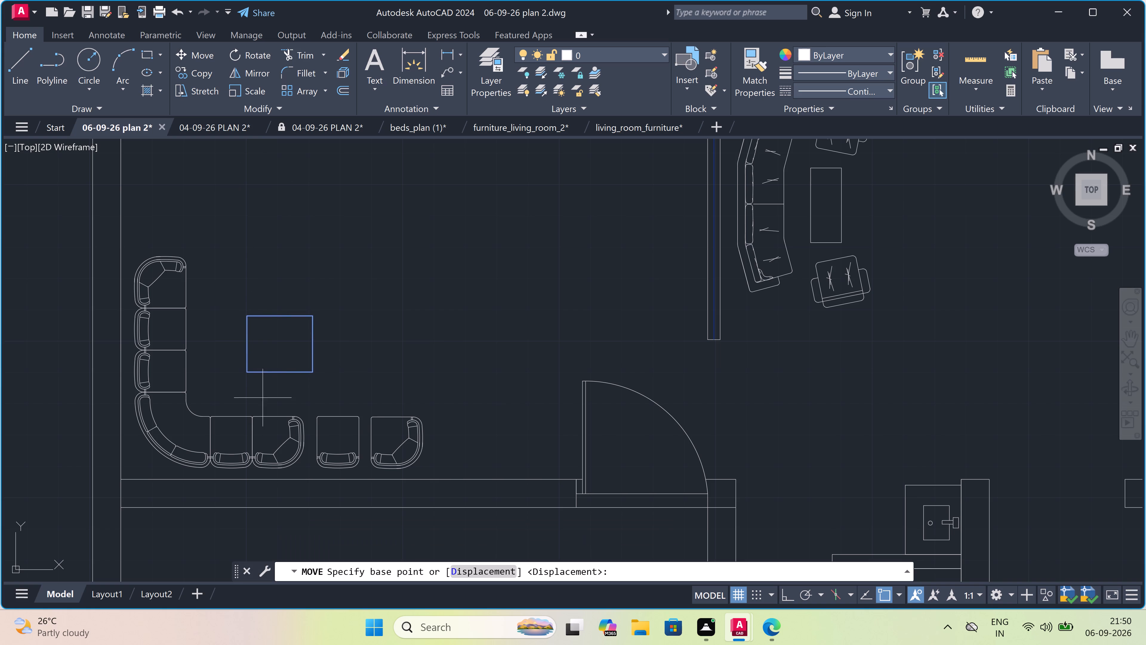
{"action": "left_click", "coordinate": [272, 347]}
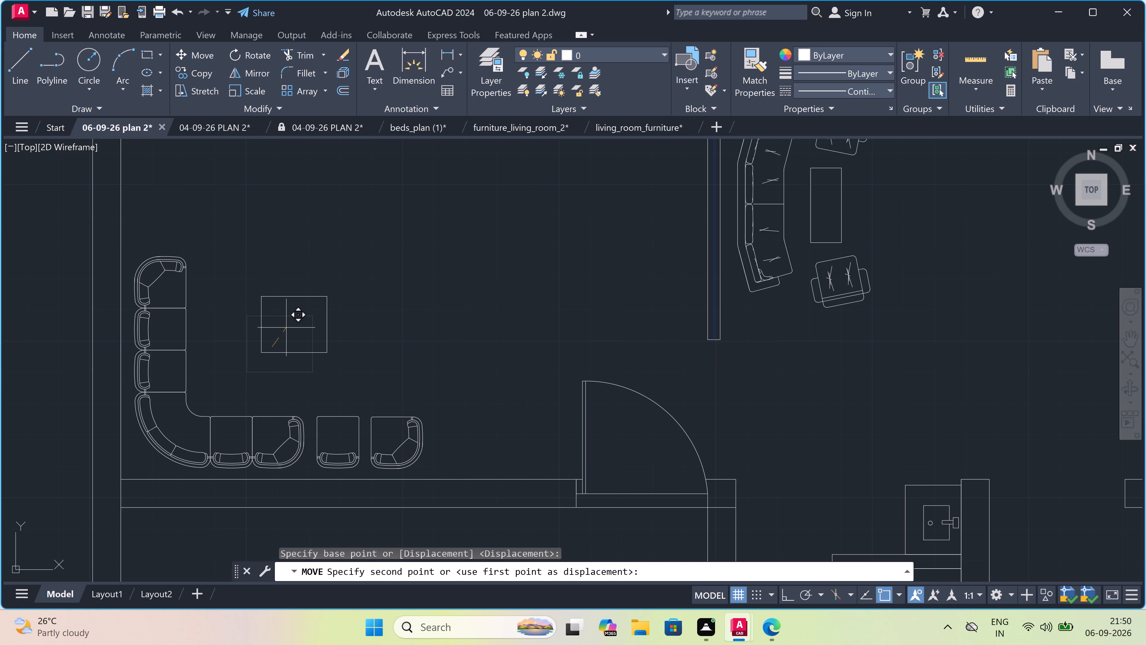
{"action": "left_click", "coordinate": [290, 325]}
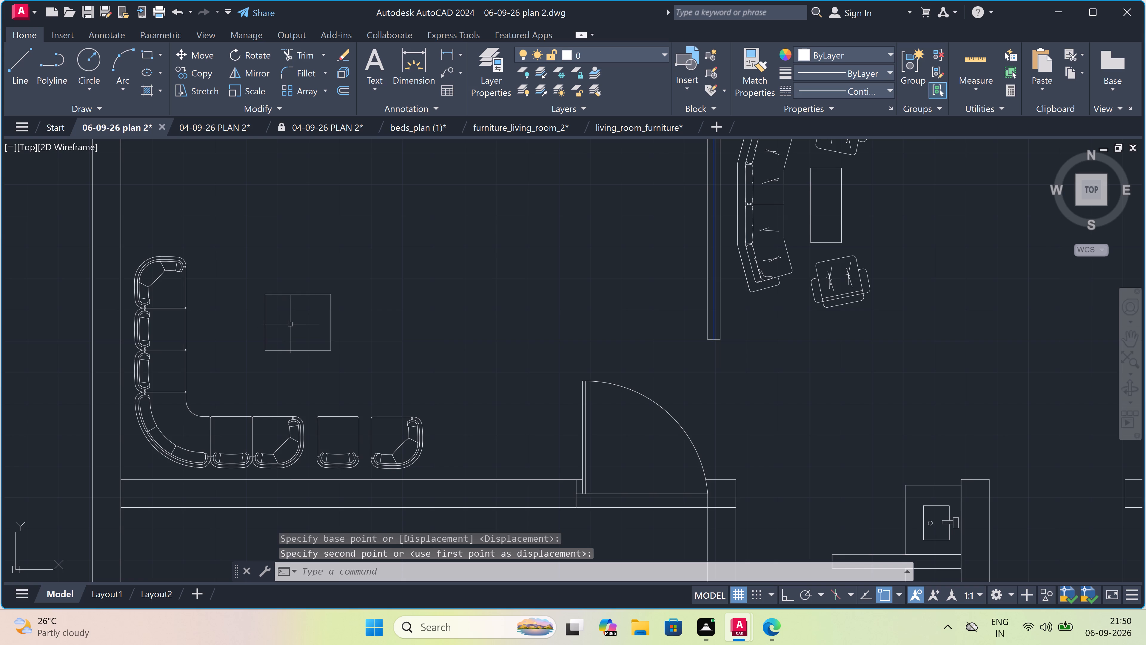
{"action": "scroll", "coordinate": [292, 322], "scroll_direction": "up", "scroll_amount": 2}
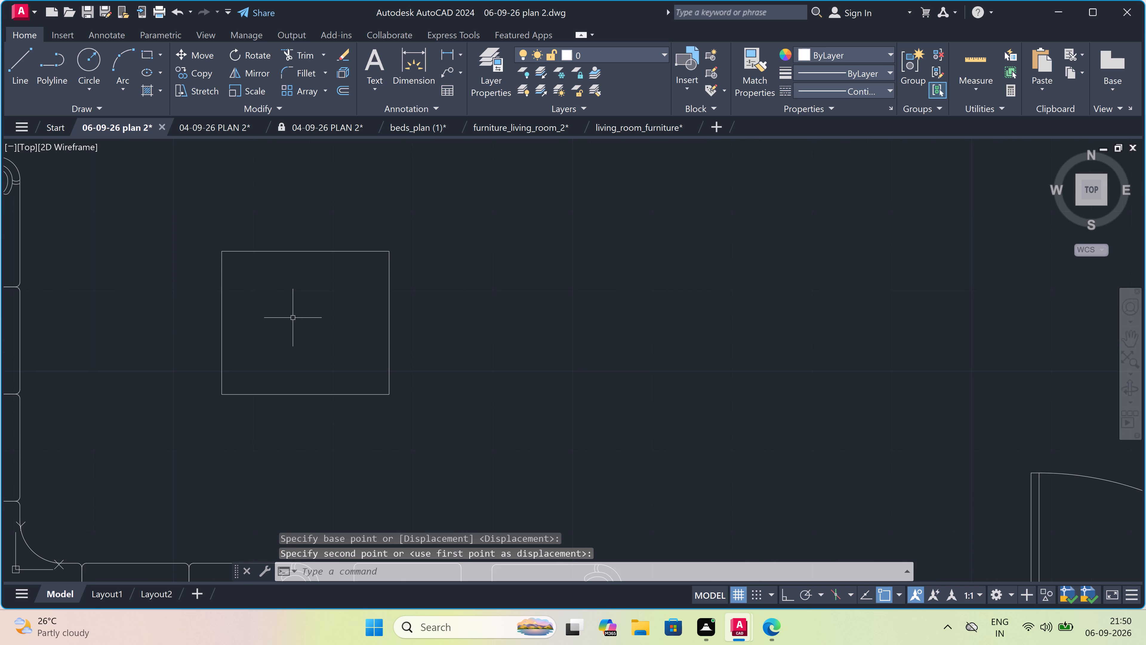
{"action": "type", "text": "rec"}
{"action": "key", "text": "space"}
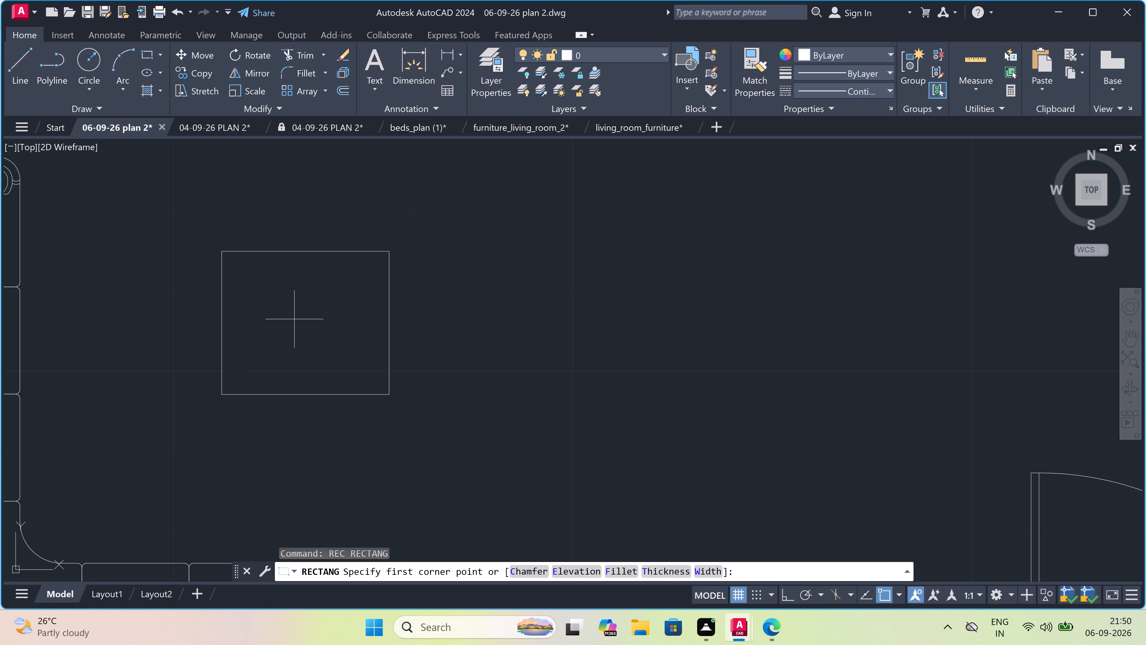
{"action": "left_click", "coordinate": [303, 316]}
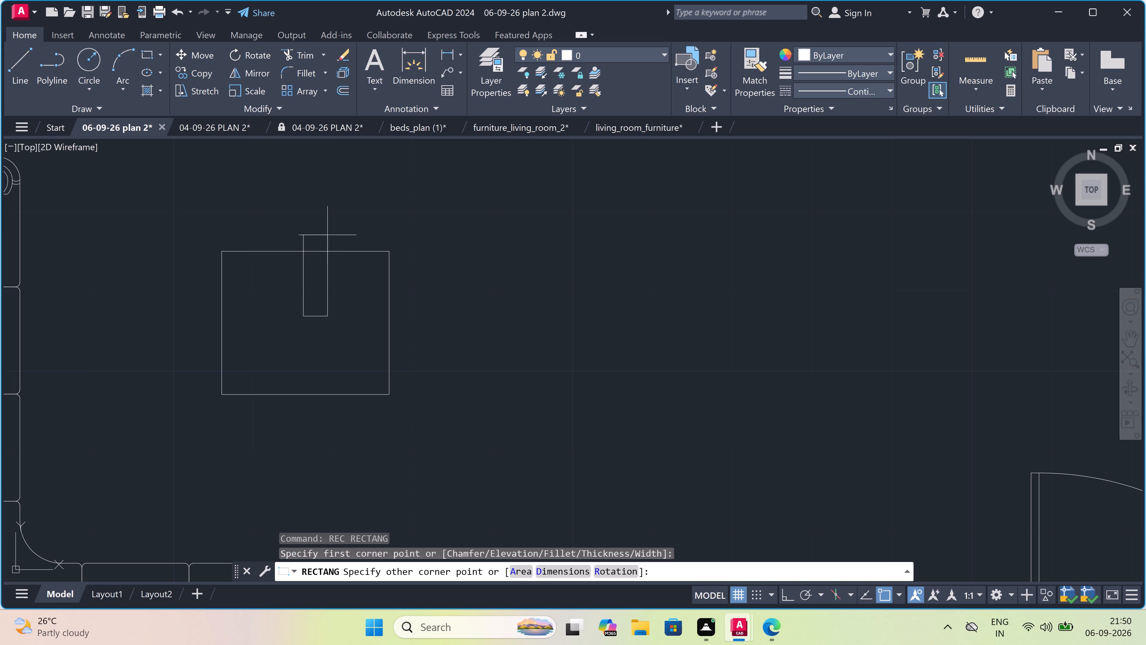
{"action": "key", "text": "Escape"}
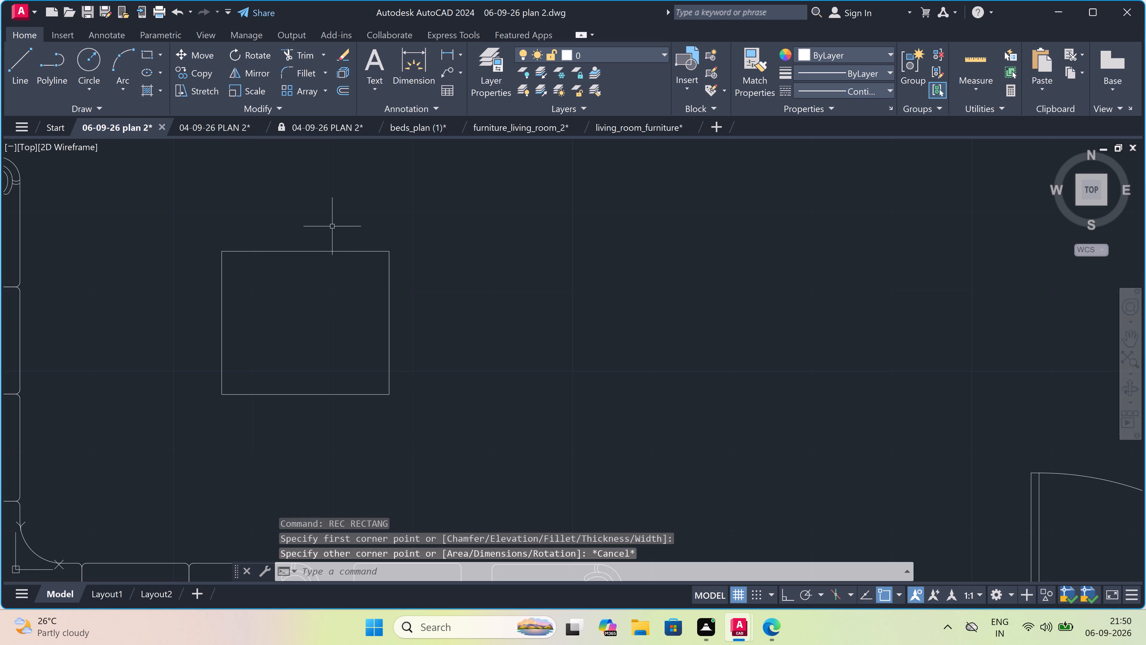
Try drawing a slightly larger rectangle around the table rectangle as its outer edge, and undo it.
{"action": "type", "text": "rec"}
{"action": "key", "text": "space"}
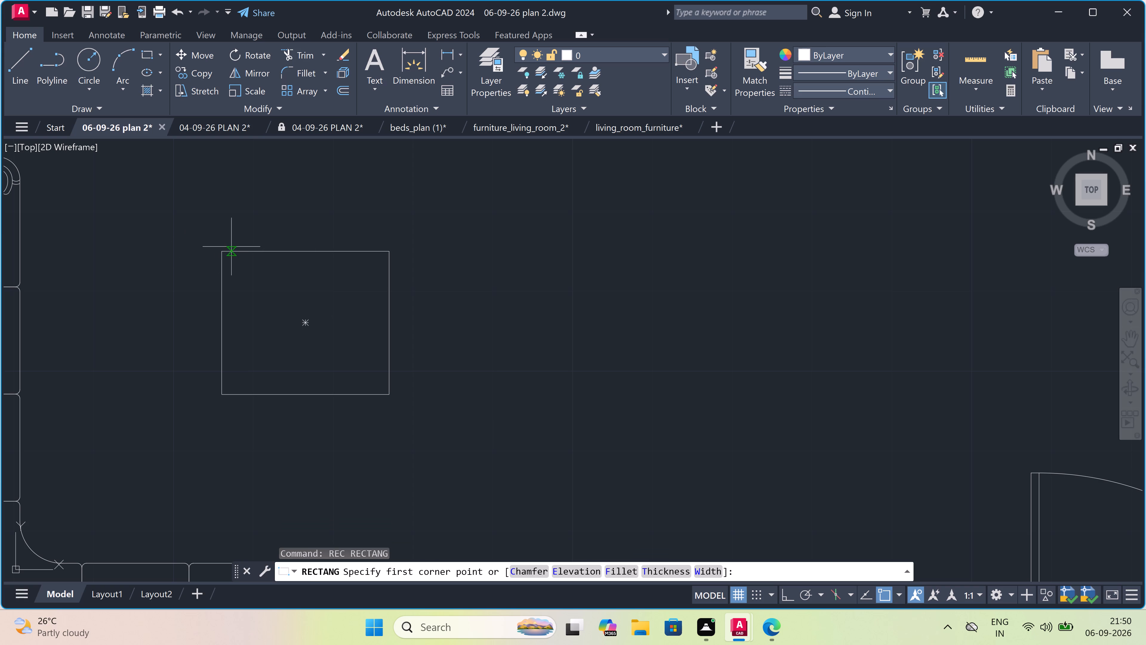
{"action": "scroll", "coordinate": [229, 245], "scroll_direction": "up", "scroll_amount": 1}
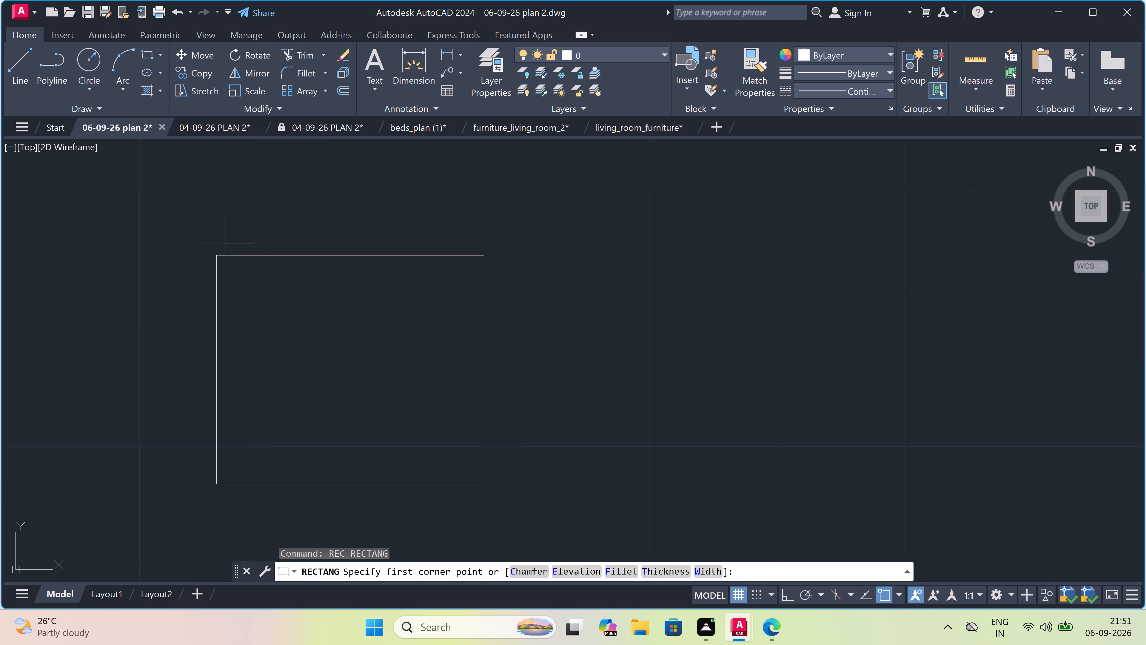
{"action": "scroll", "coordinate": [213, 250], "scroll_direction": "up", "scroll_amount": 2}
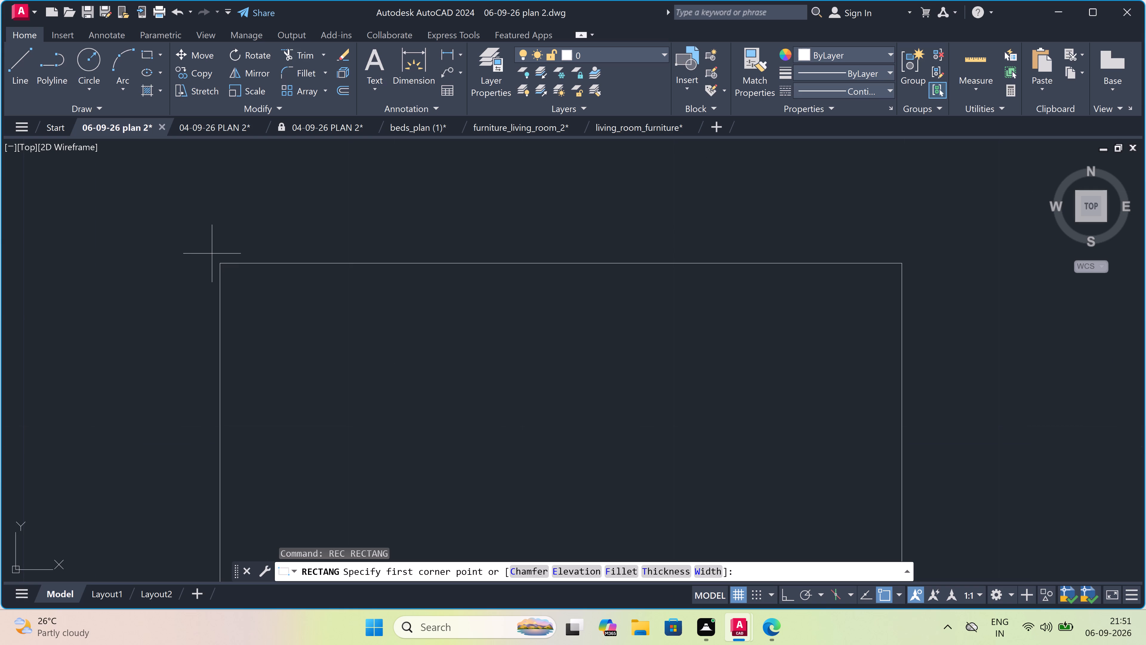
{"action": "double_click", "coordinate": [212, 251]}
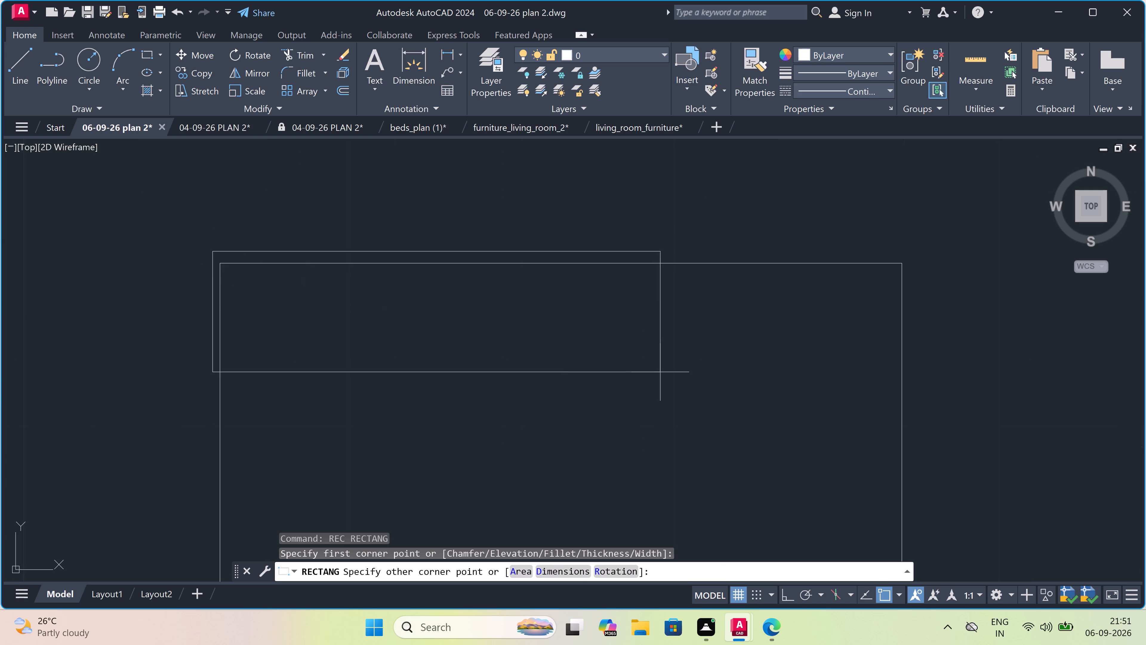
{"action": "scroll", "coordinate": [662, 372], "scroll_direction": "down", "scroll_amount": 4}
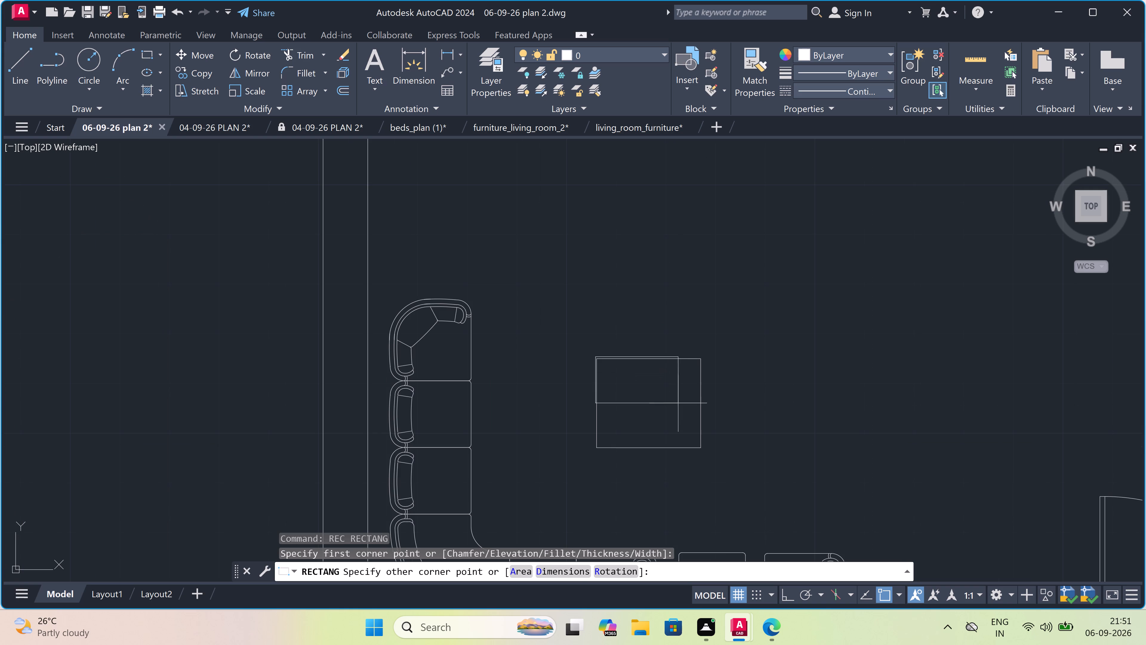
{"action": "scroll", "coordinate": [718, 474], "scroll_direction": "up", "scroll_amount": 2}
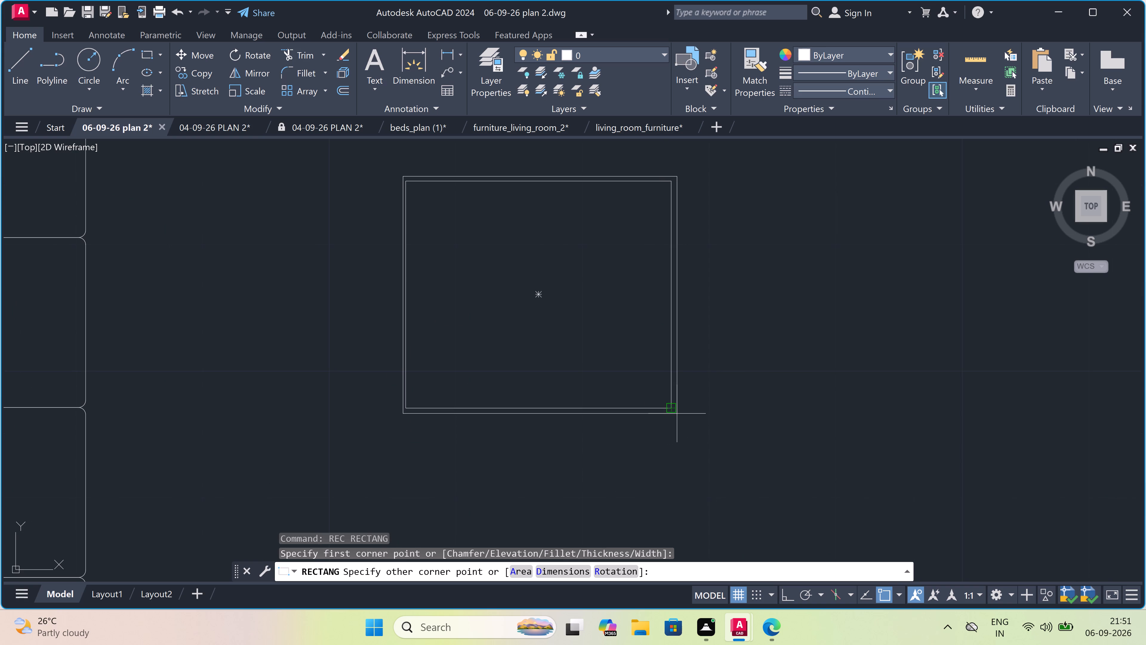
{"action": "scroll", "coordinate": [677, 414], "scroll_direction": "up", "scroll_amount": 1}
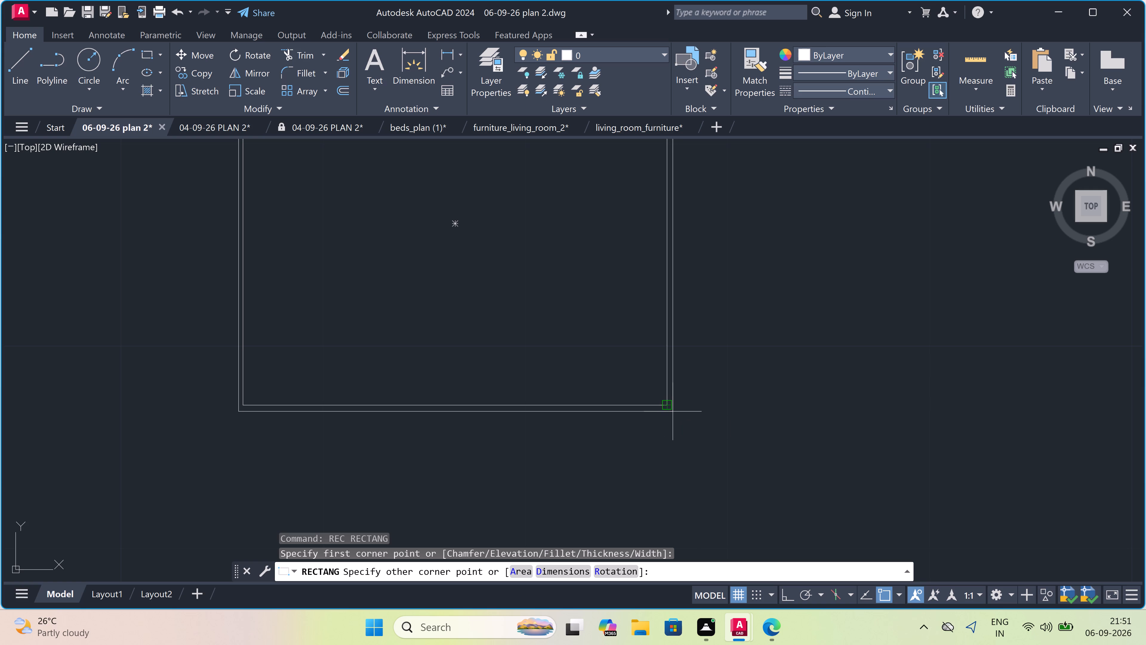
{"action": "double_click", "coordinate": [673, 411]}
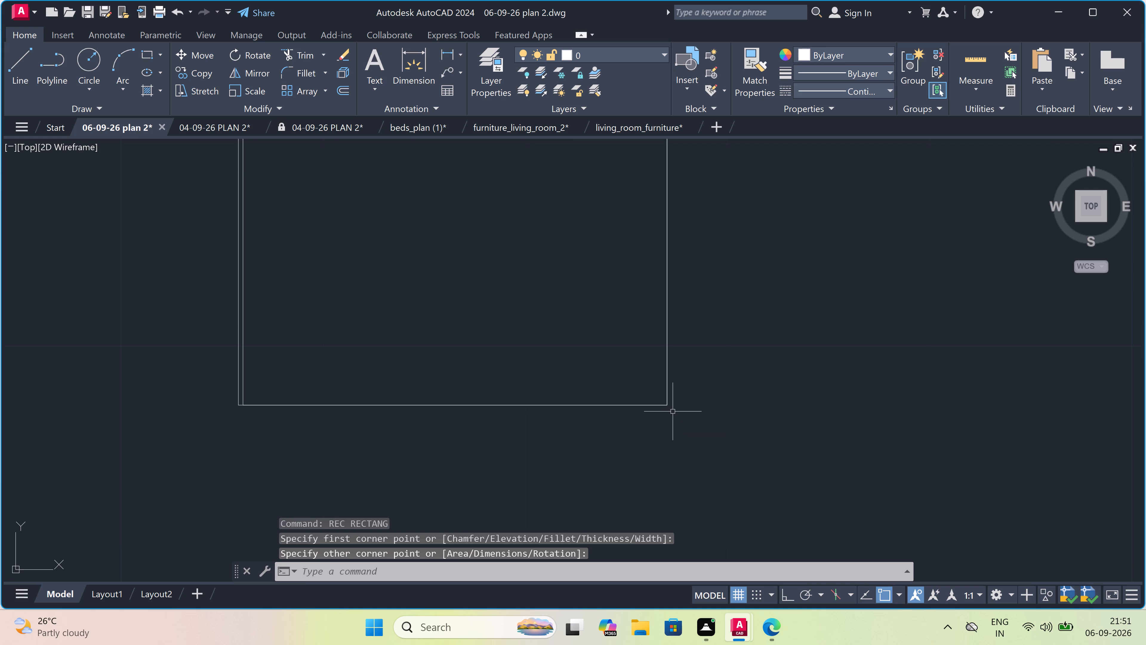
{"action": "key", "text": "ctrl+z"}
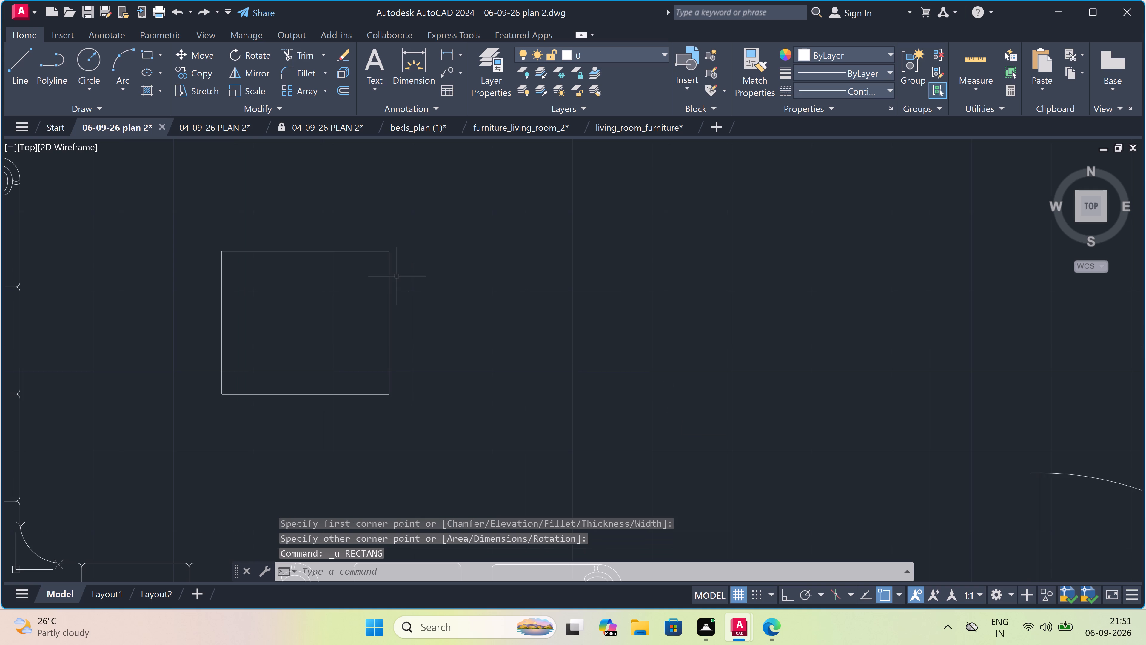
Draw a slightly larger rectangle around the table rectangle, leaving a narrow, even border on all sides.
{"action": "type", "text": "rec"}
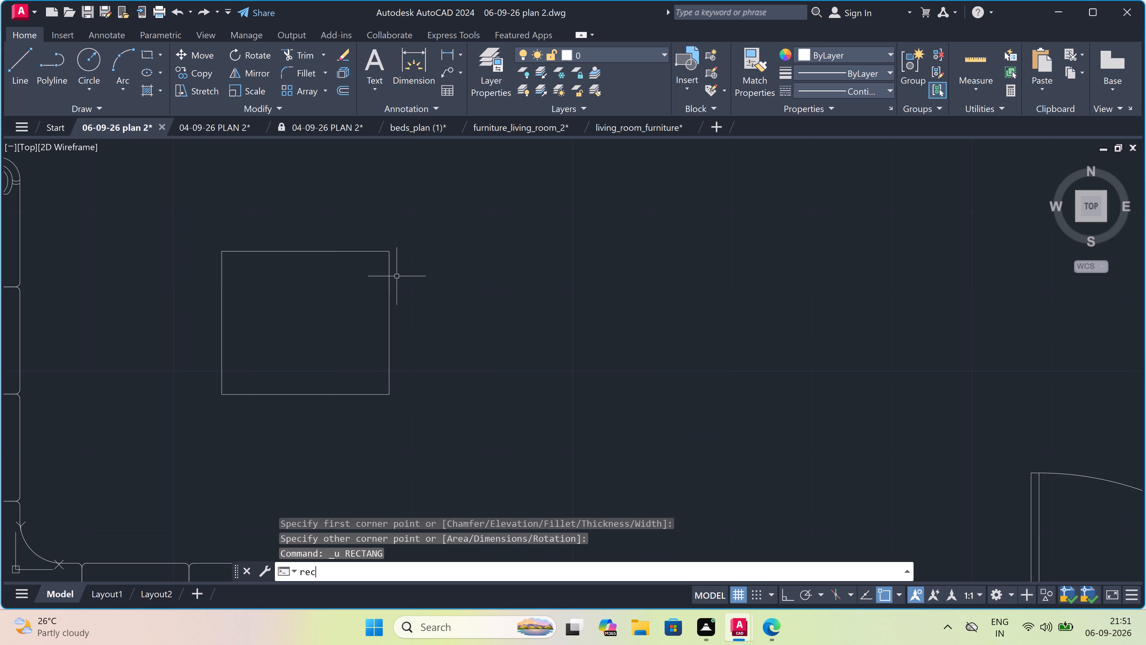
{"action": "key", "text": "space"}
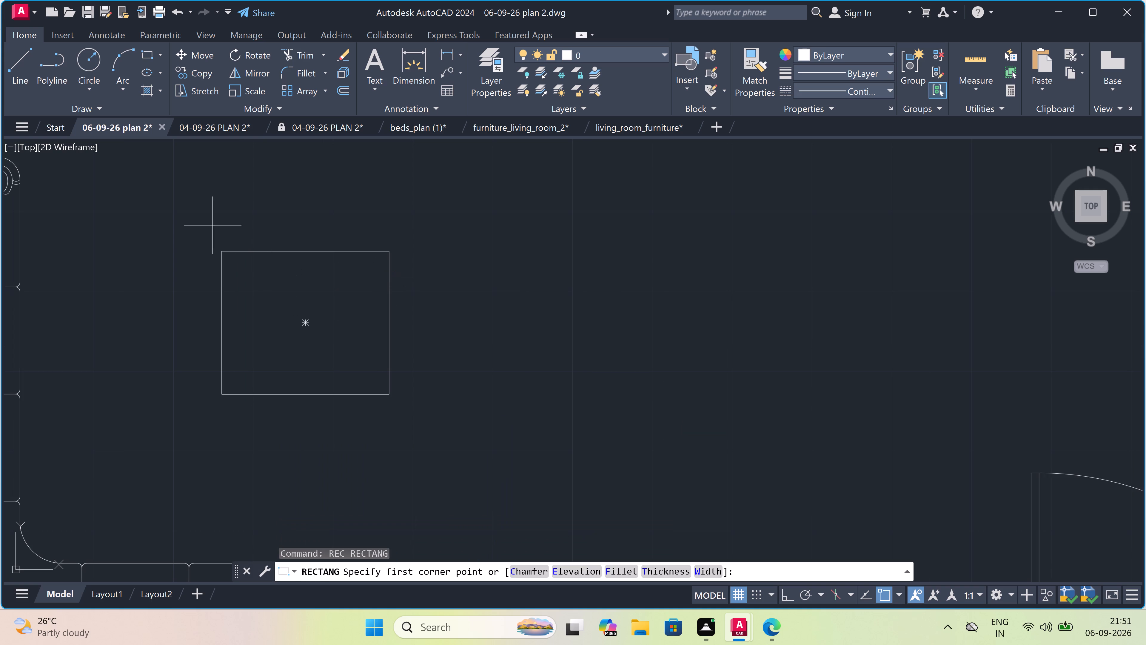
{"action": "scroll", "coordinate": [209, 238], "scroll_direction": "up", "scroll_amount": 1}
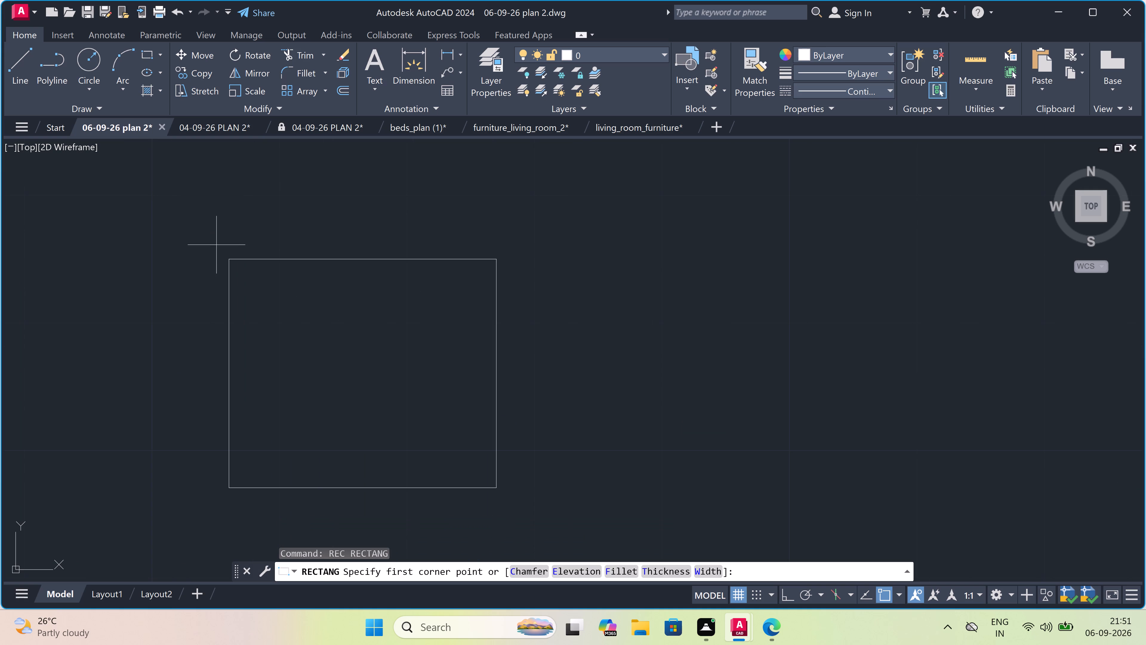
{"action": "left_click", "coordinate": [221, 248]}
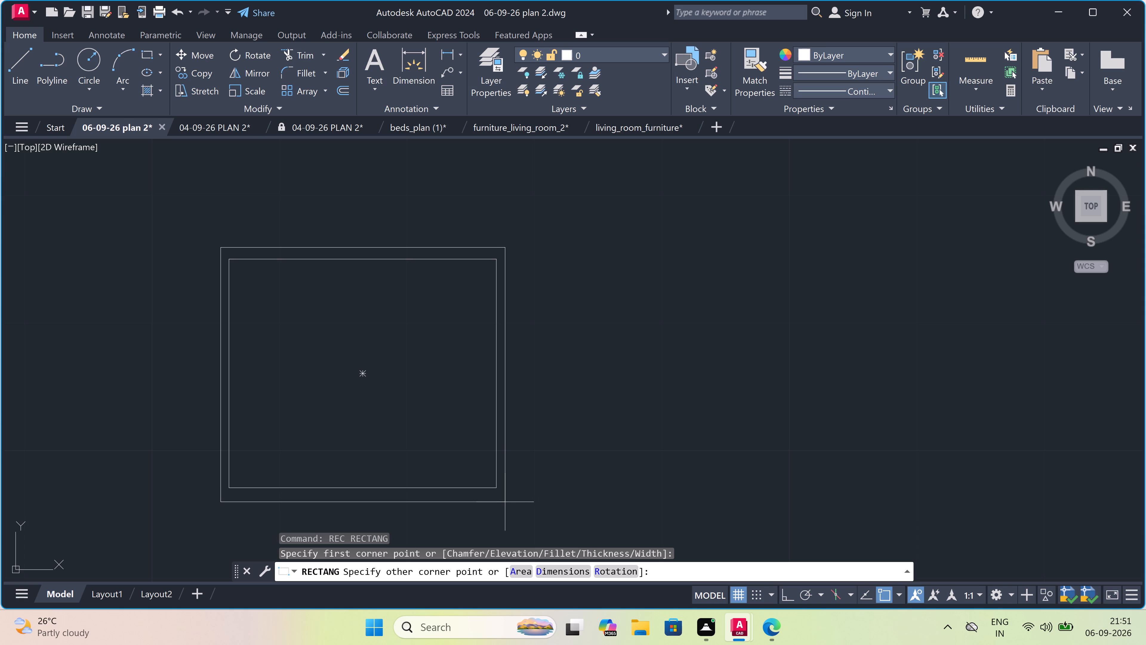
{"action": "double_click", "coordinate": [505, 502]}
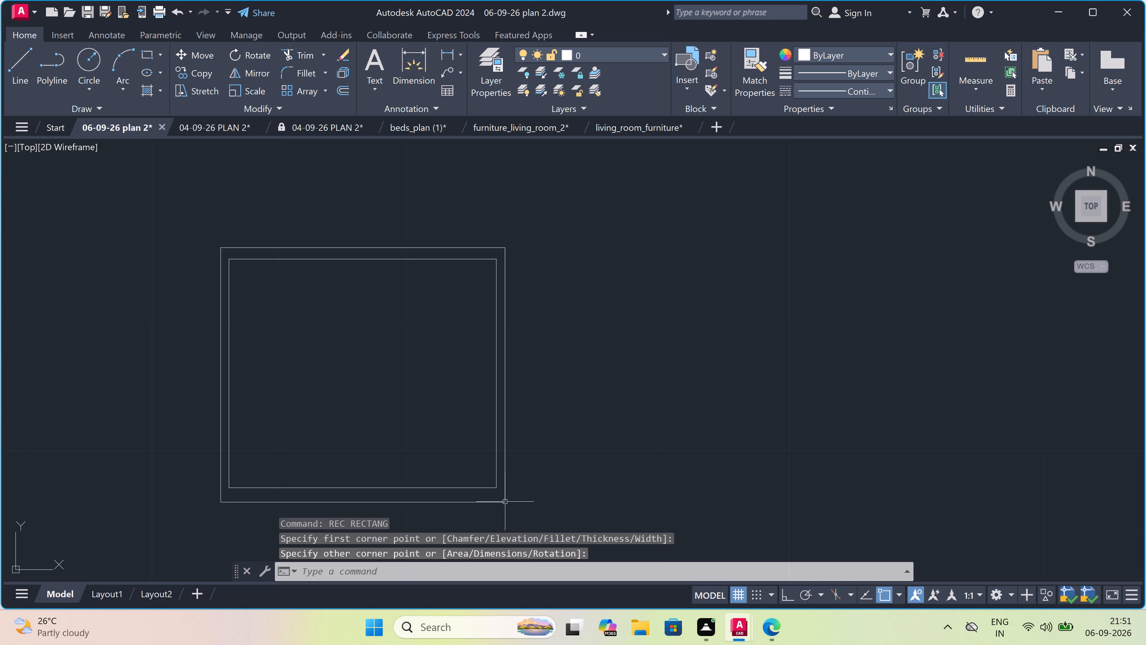
{"action": "scroll", "coordinate": [515, 449], "scroll_direction": "down", "scroll_amount": 5}
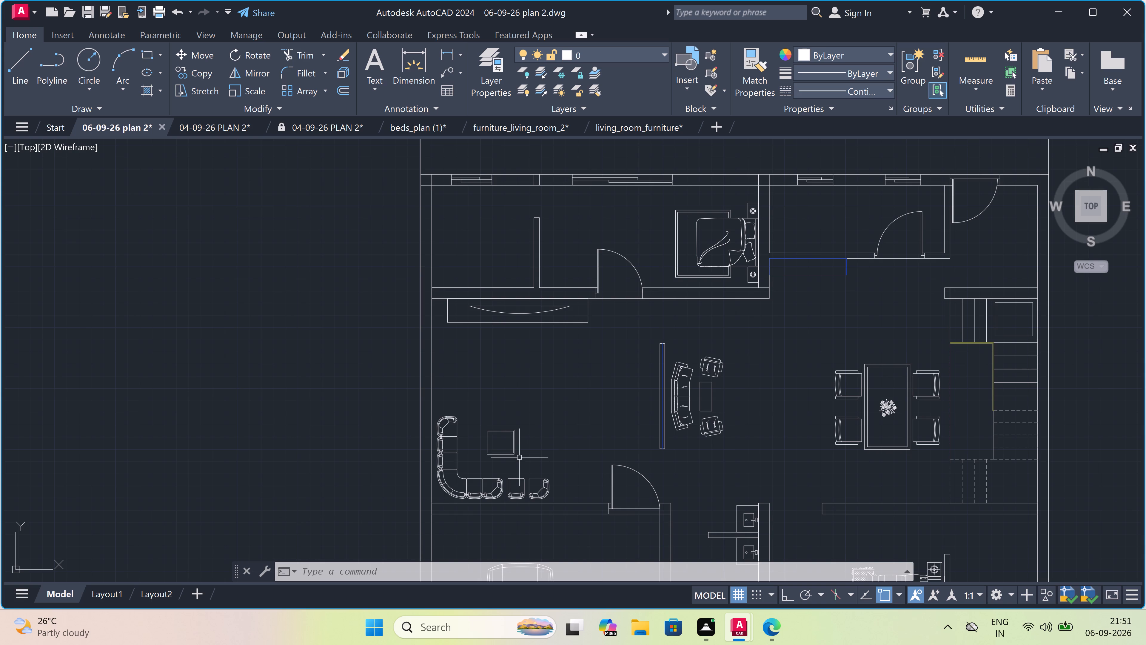
{"action": "key", "text": "Escape"}
{"action": "scroll", "coordinate": [519, 457], "scroll_direction": "down", "scroll_amount": 1}
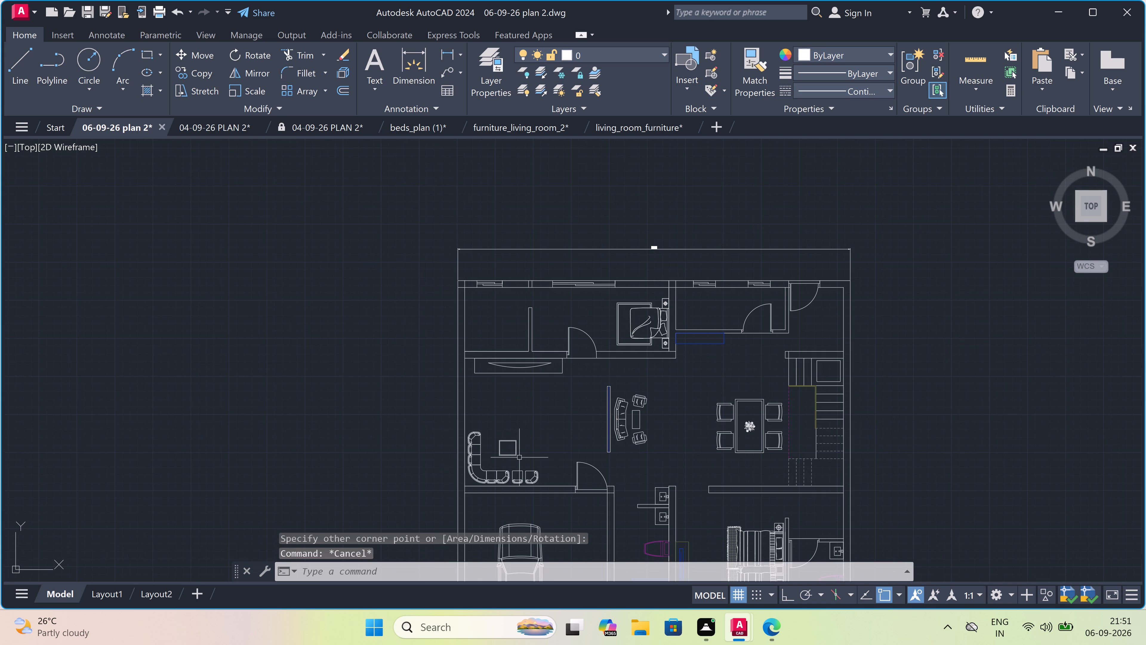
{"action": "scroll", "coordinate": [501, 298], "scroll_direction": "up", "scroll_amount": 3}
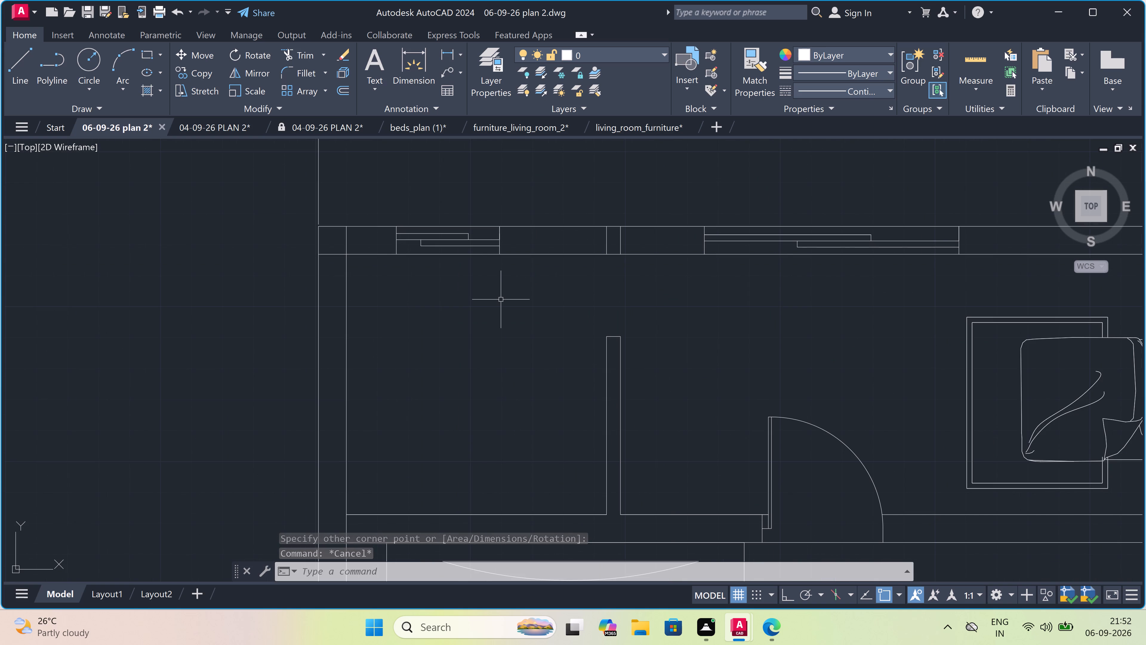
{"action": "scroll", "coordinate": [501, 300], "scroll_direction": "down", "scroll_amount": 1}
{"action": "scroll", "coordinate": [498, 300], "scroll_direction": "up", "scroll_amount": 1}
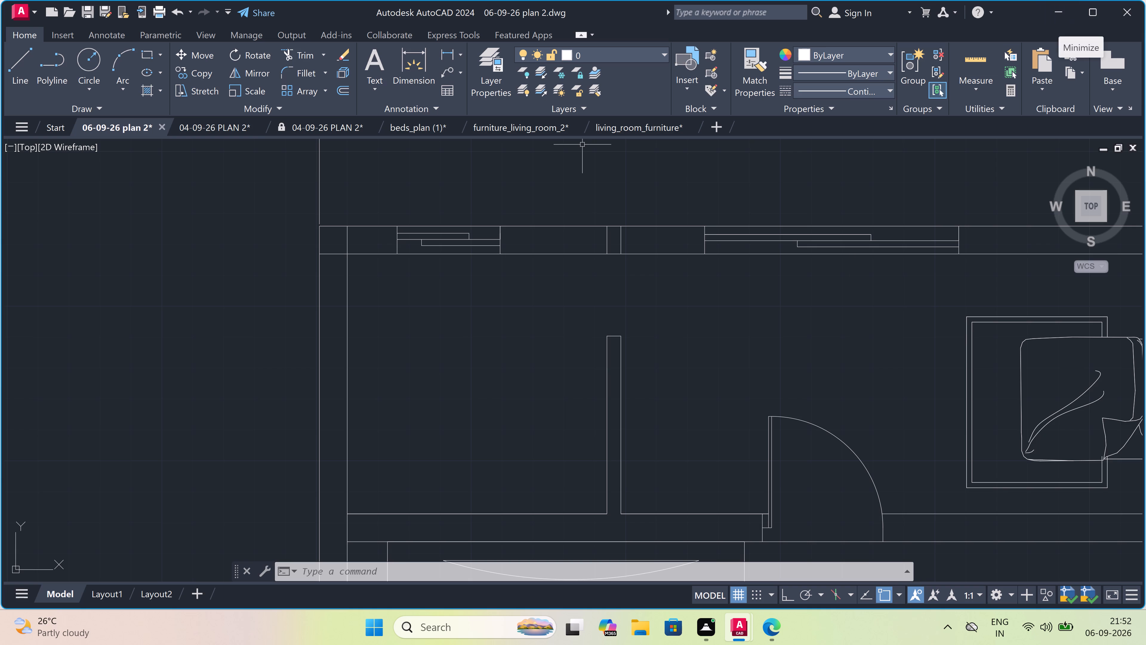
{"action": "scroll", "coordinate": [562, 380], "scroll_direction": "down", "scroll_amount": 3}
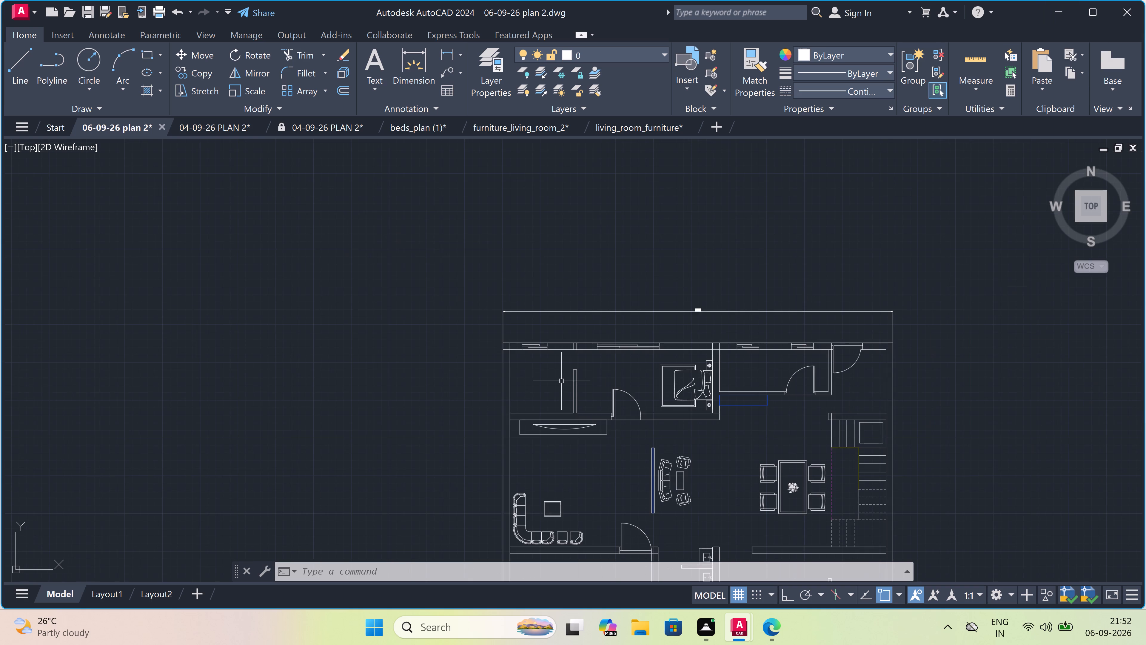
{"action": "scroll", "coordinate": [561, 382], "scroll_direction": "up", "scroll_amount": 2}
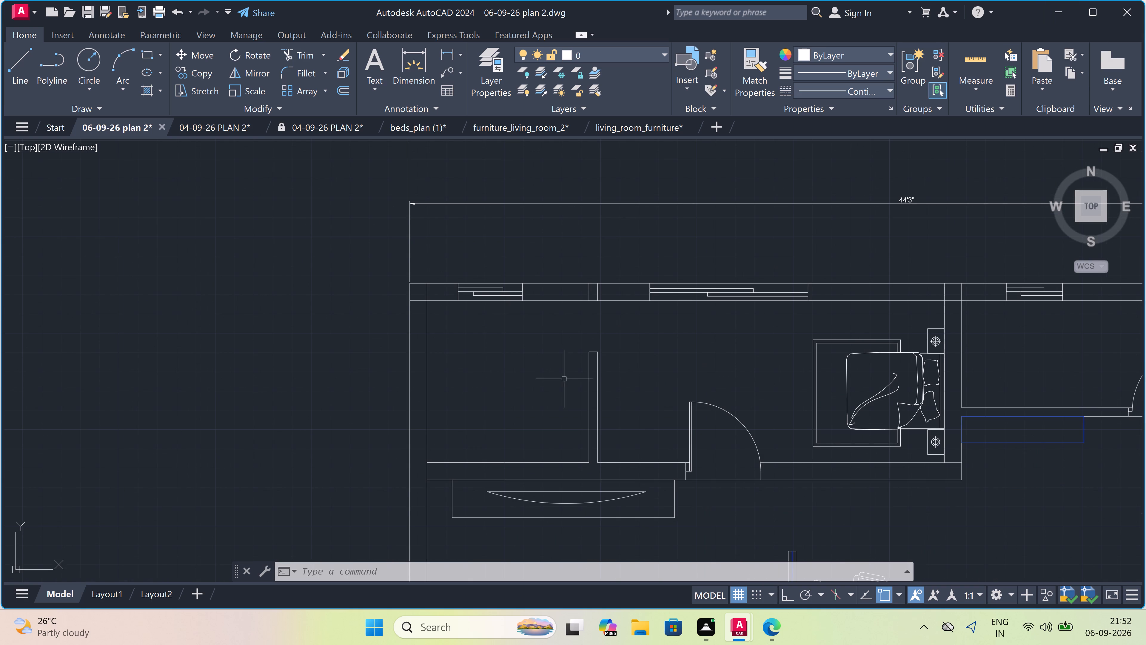
Open the drawing 04-09-26 plan 4 to view its floor plan.
{"action": "double_click", "coordinate": [14, 12]}
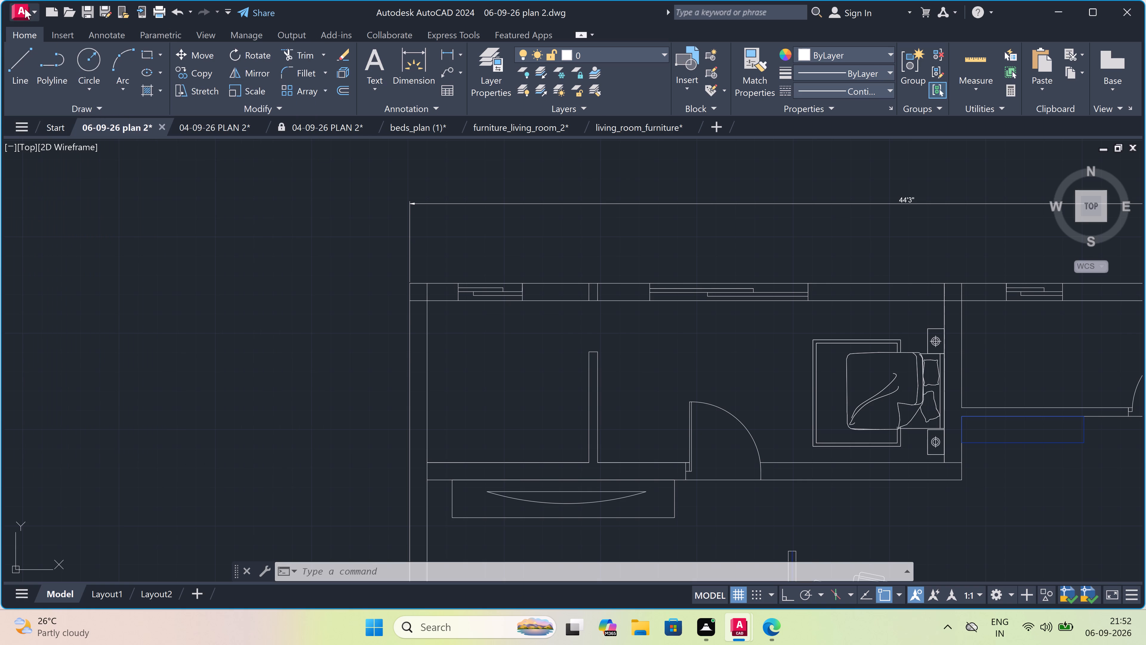
{"action": "left_click", "coordinate": [25, 9]}
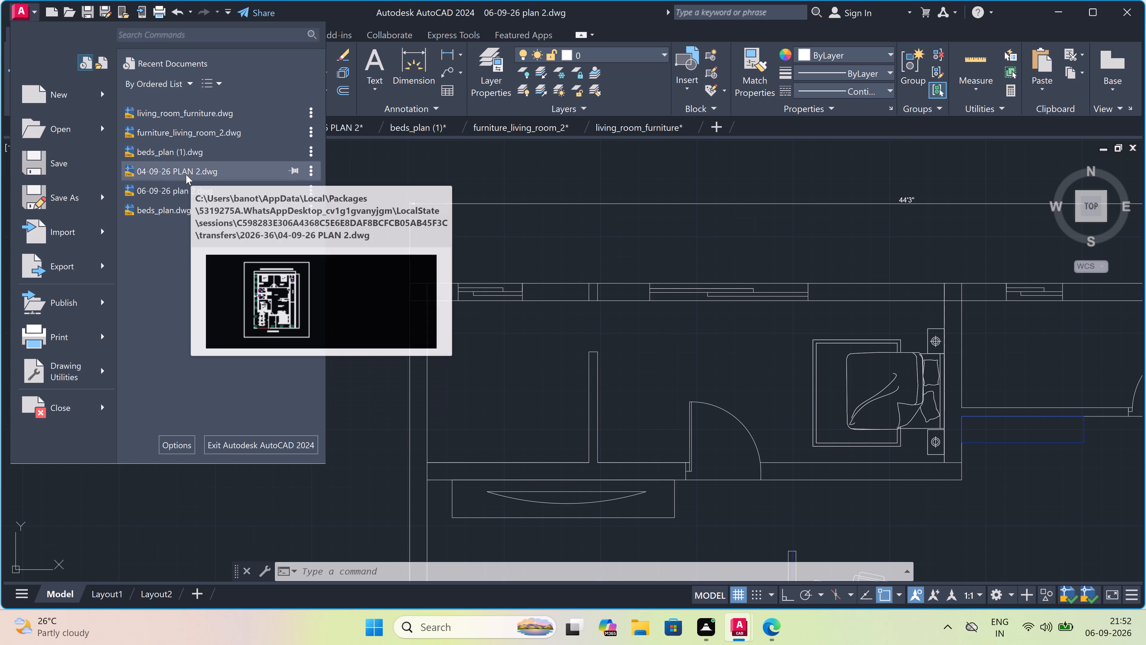
{"action": "left_click", "coordinate": [58, 132]}
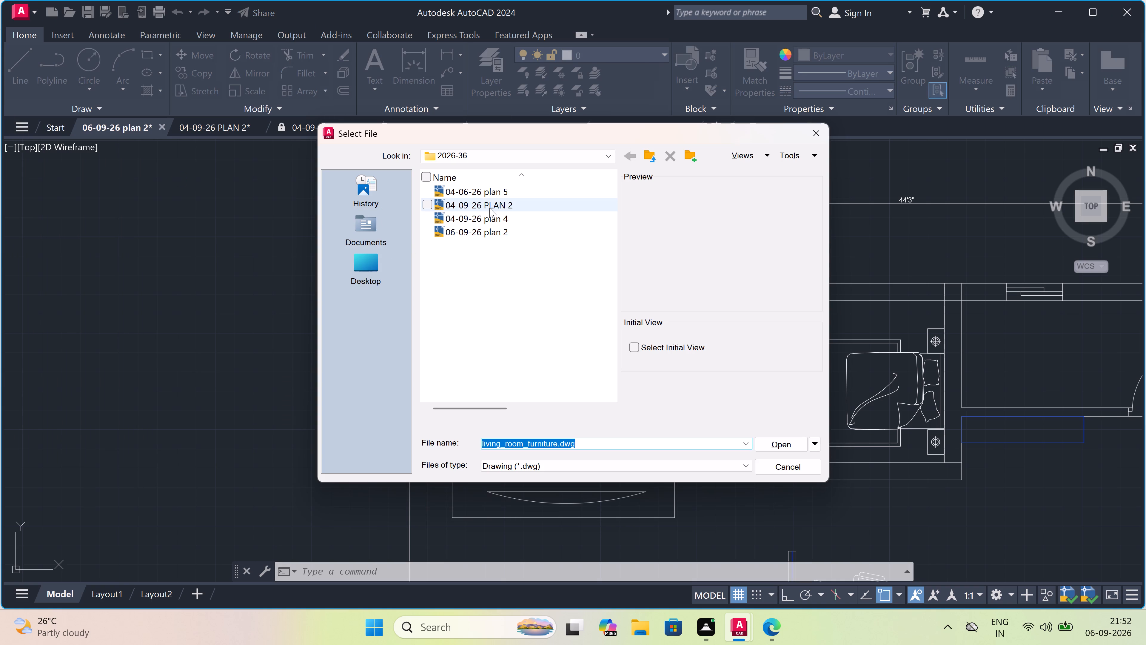
{"action": "double_click", "coordinate": [466, 216]}
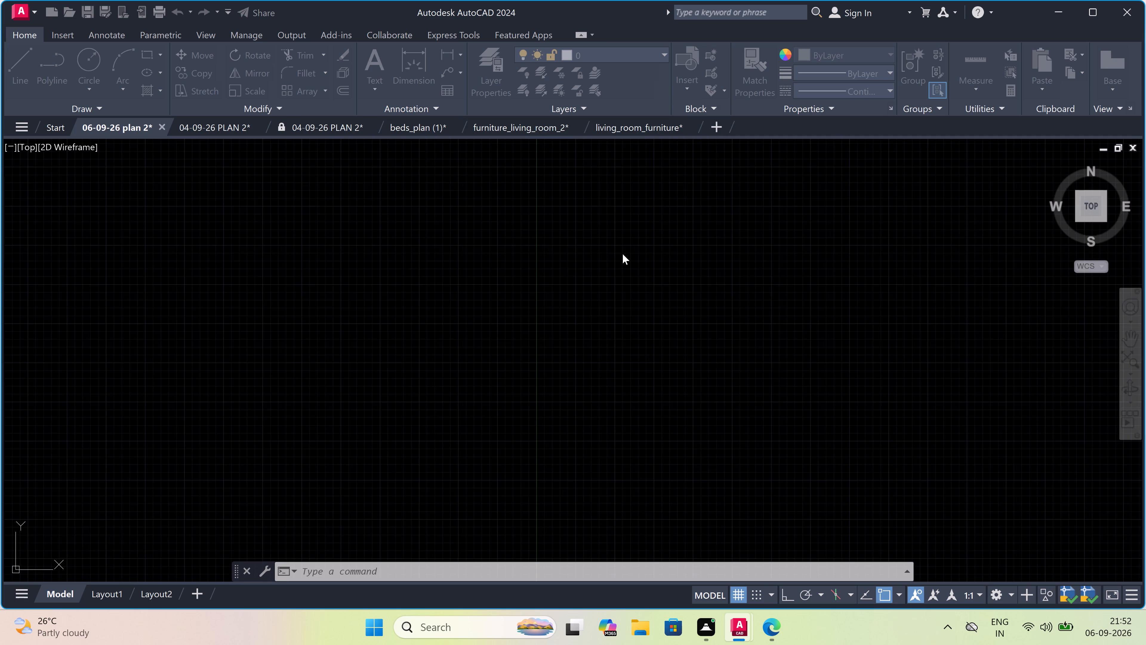
{"action": "scroll", "coordinate": [623, 255], "scroll_direction": "down", "scroll_amount": 1}
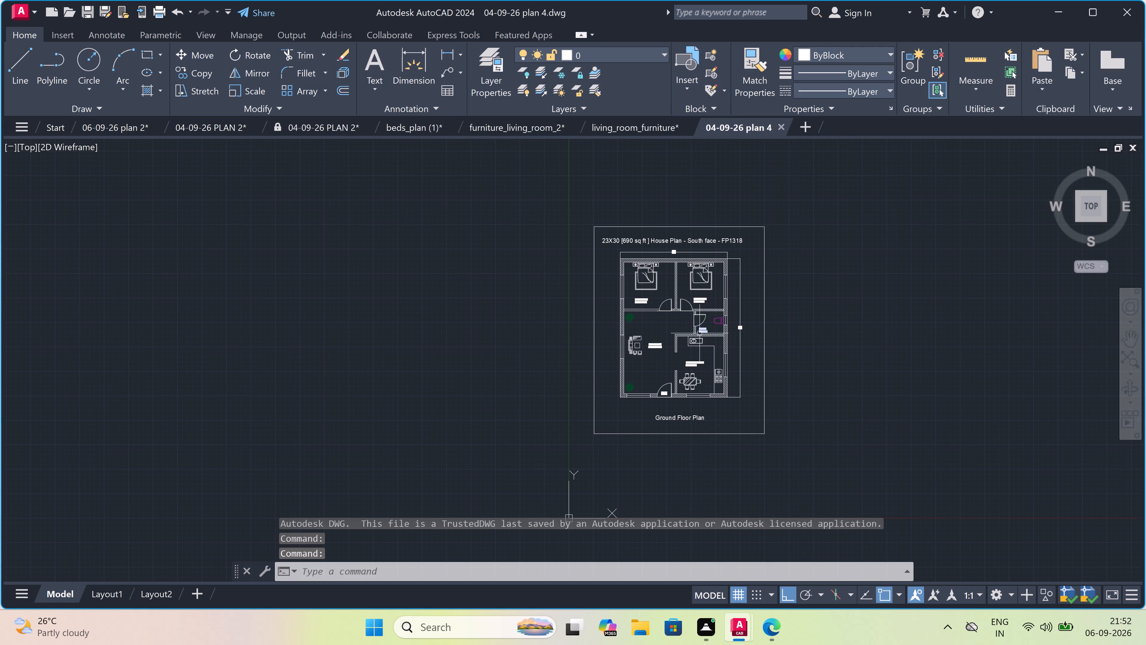
{"action": "scroll", "coordinate": [700, 333], "scroll_direction": "up", "scroll_amount": 3}
{"action": "scroll", "coordinate": [700, 333], "scroll_direction": "down", "scroll_amount": 3}
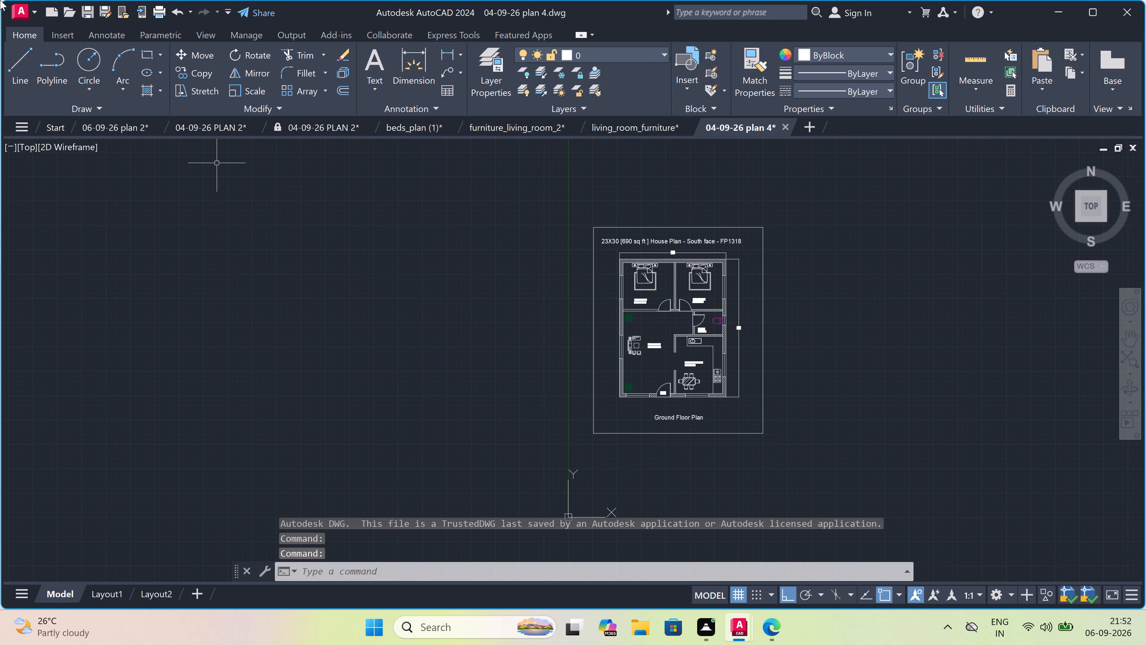
Open another copy of the drawing 04-09-26 PLAN 2 as read-only.
{"action": "left_click_drag", "start_coordinate": [17, 13], "coordinate": [21, 12]}
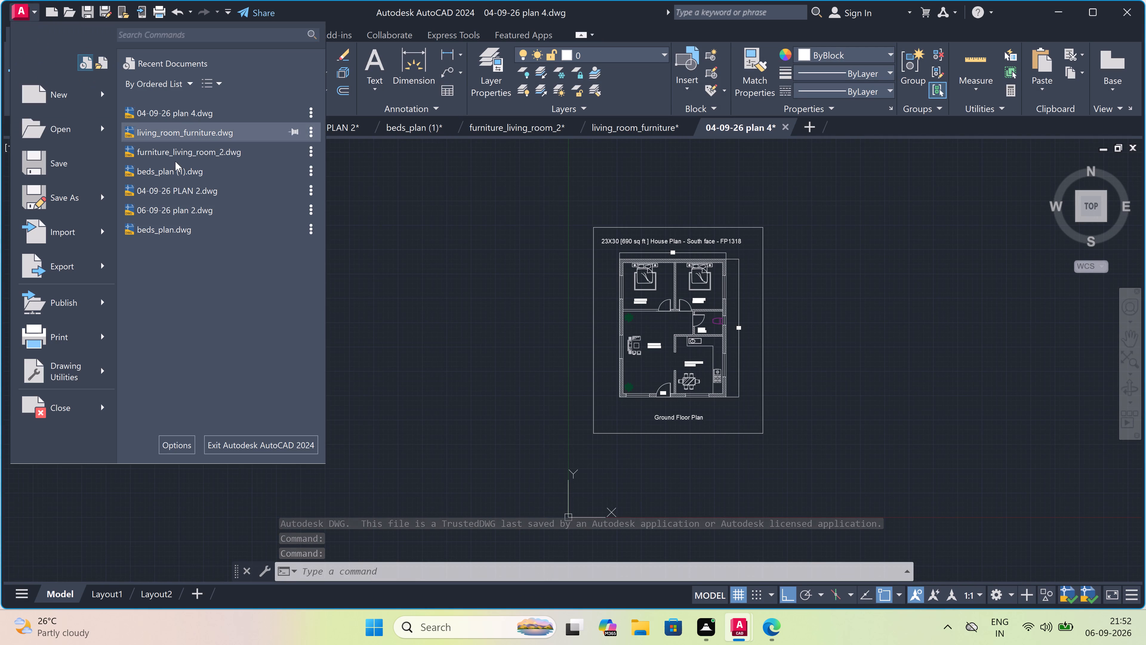
{"action": "left_click", "coordinate": [79, 128]}
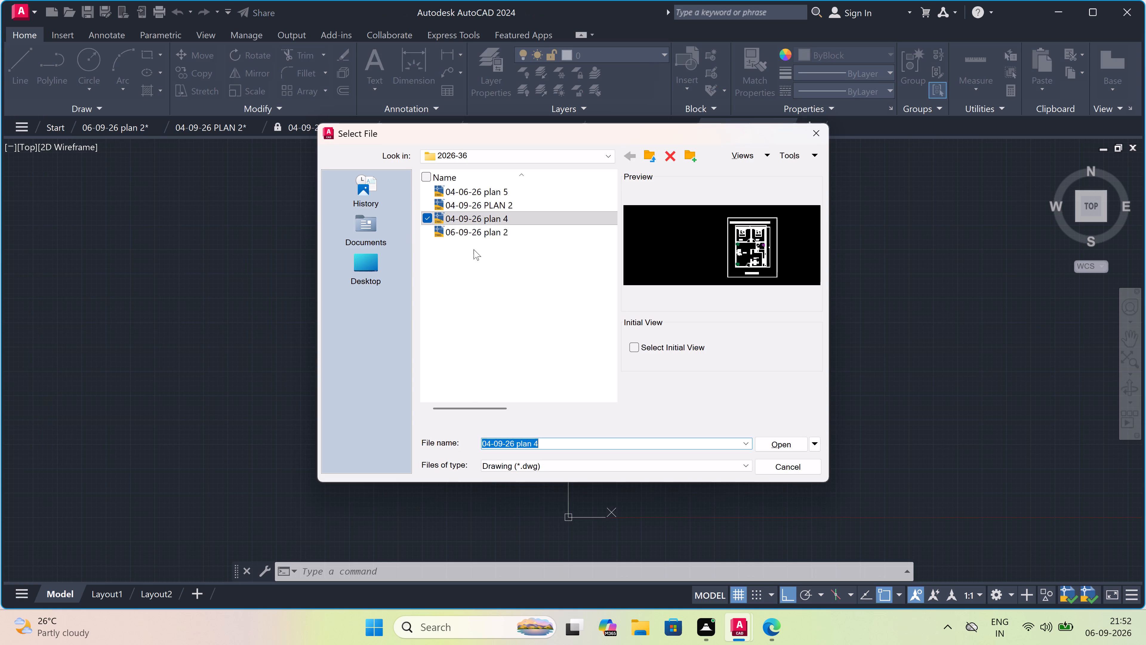
{"action": "double_click", "coordinate": [490, 204]}
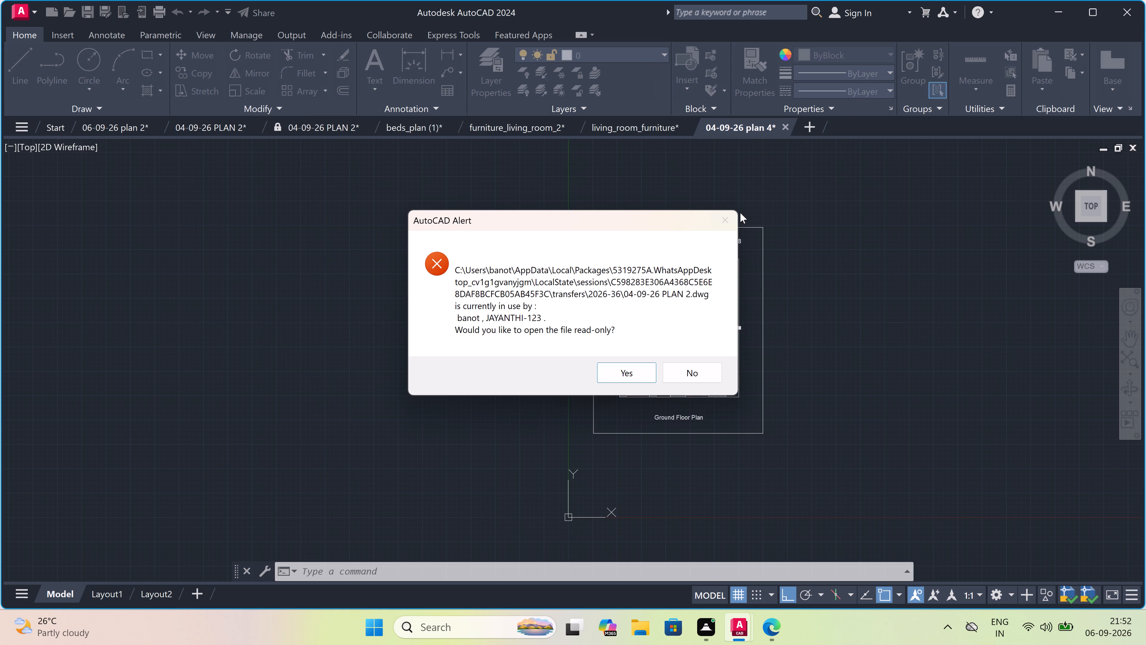
{"action": "left_click", "coordinate": [615, 373]}
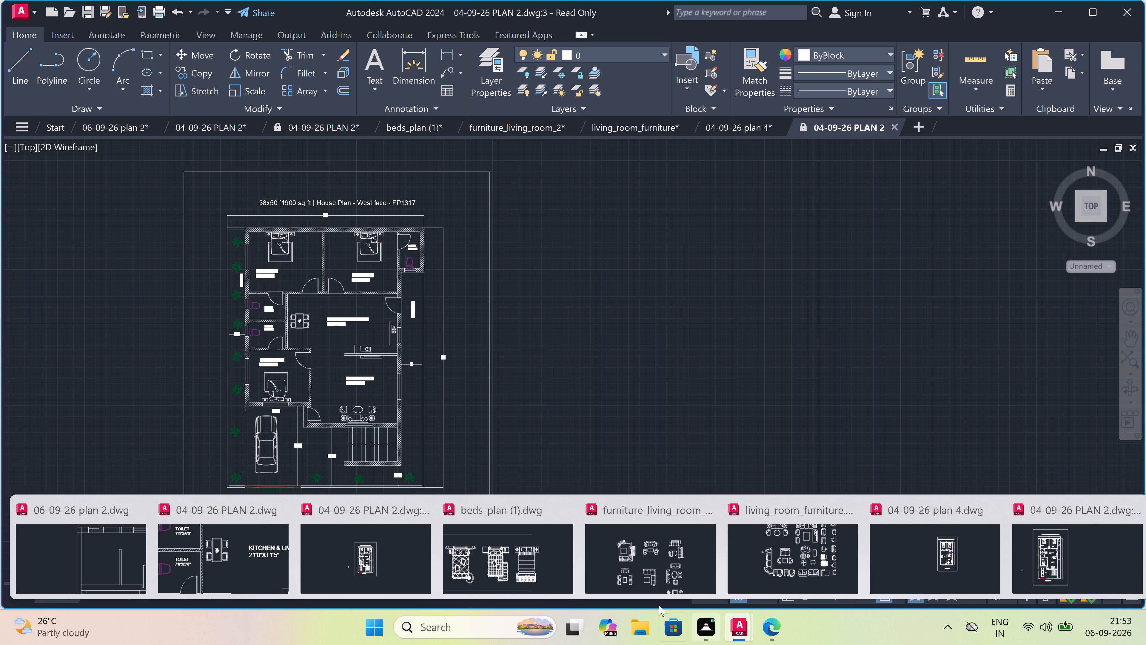
Return to 06-09-26 plan 2 and examine the whole layout, ending at the small window near the plan's upper-left corner.
{"action": "left_click", "coordinate": [89, 547]}
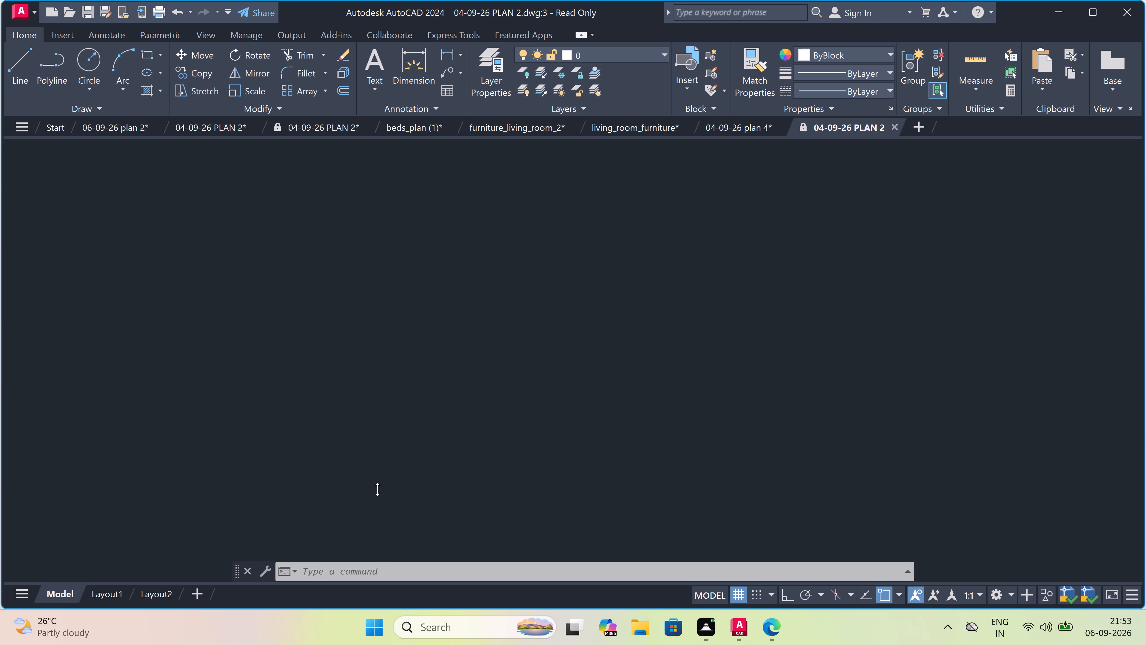
{"action": "scroll", "coordinate": [548, 366], "scroll_direction": "down", "scroll_amount": 2}
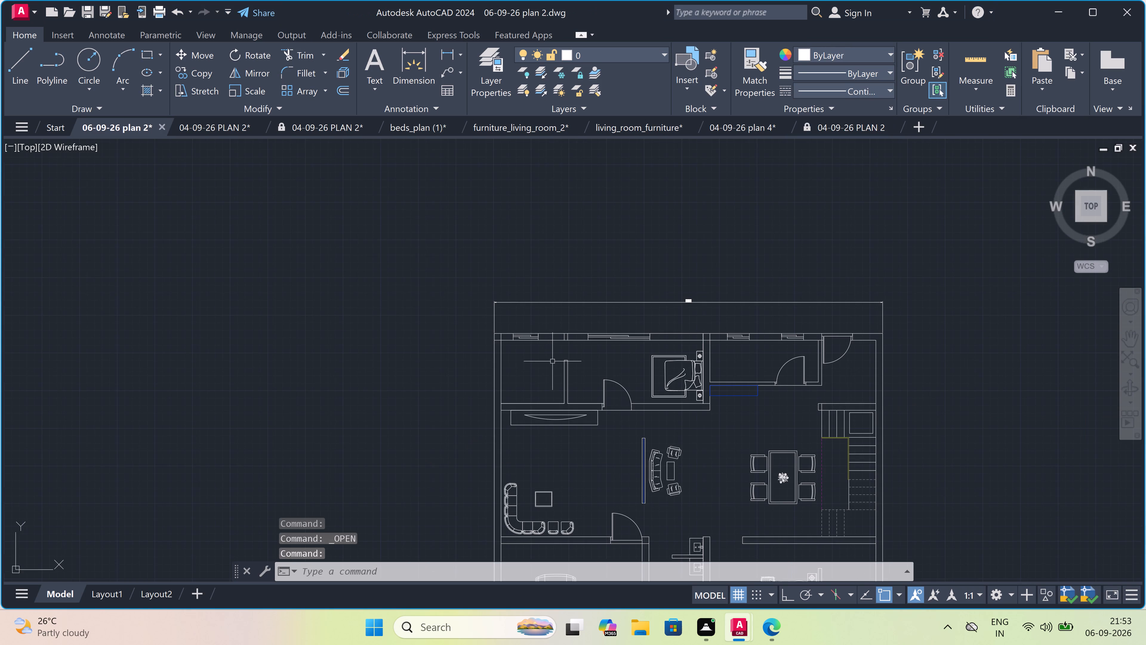
{"action": "scroll", "coordinate": [605, 318], "scroll_direction": "down", "scroll_amount": 4}
{"action": "scroll", "coordinate": [646, 375], "scroll_direction": "up", "scroll_amount": 3}
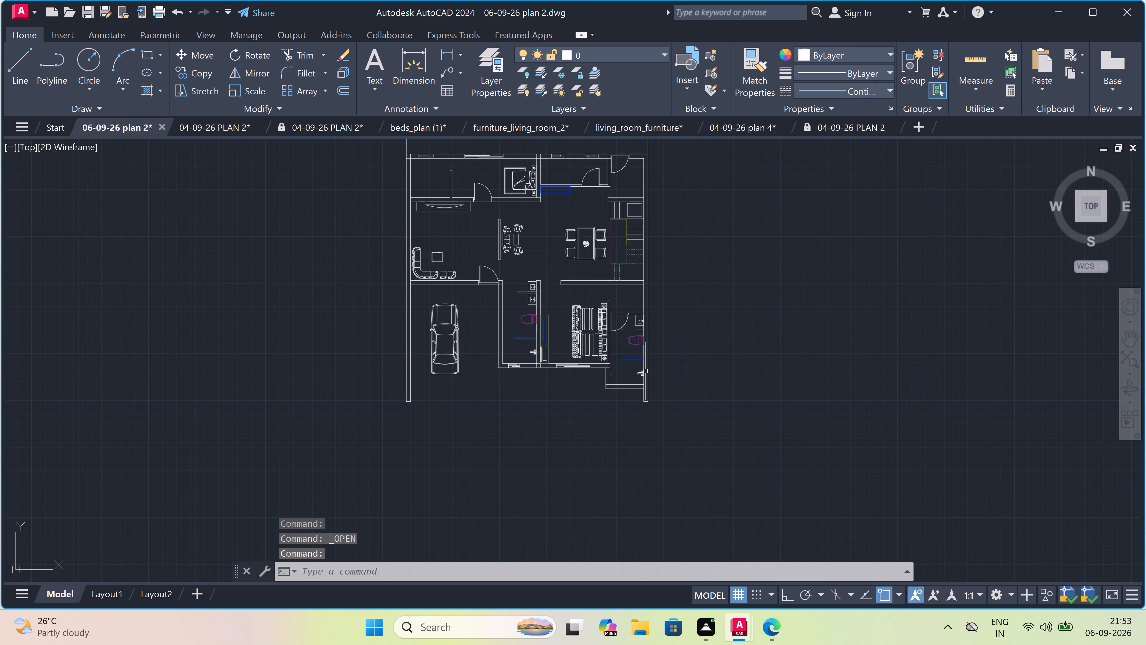
{"action": "scroll", "coordinate": [646, 239], "scroll_direction": "down", "scroll_amount": 3}
{"action": "scroll", "coordinate": [645, 233], "scroll_direction": "up", "scroll_amount": 4}
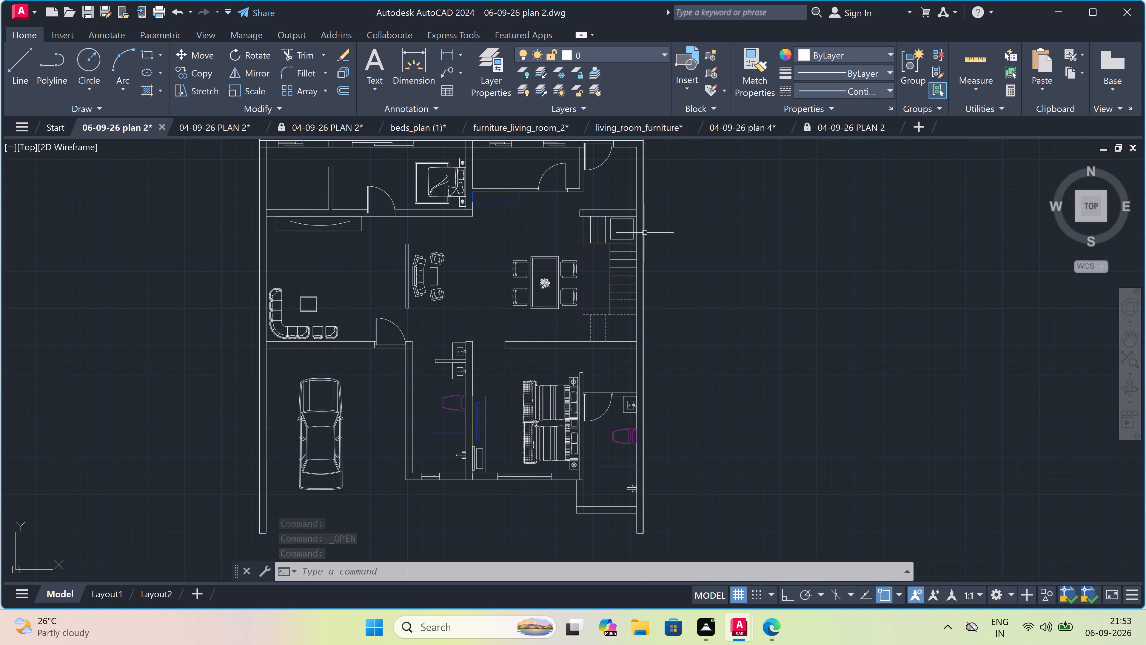
{"action": "scroll", "coordinate": [643, 234], "scroll_direction": "down", "scroll_amount": 2}
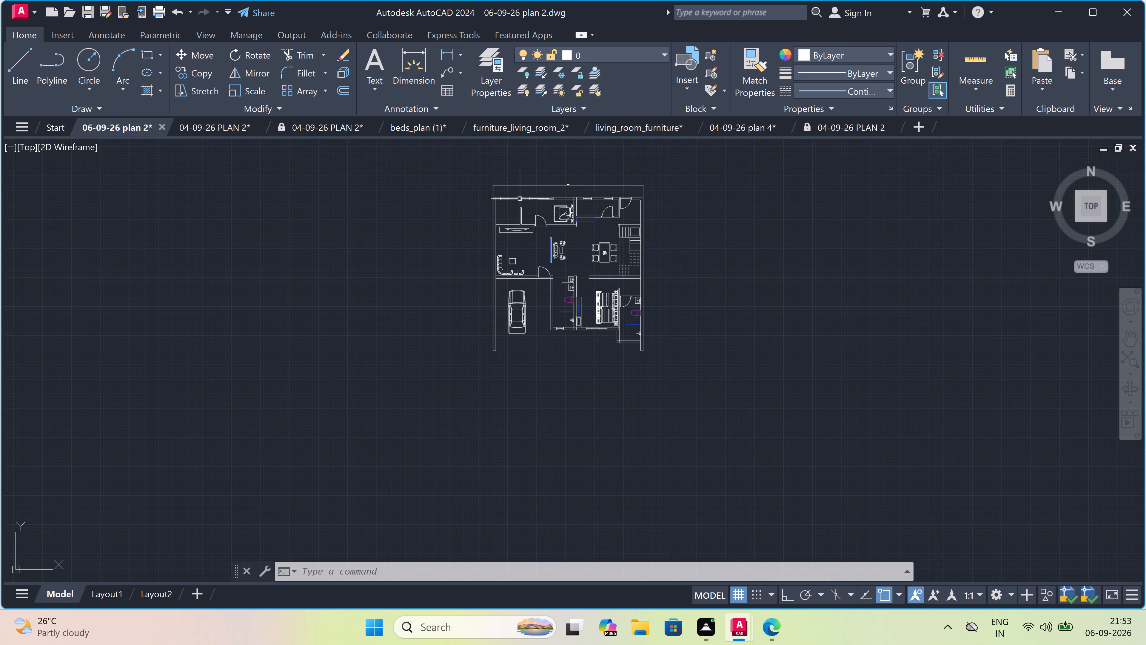
{"action": "scroll", "coordinate": [519, 196], "scroll_direction": "up", "scroll_amount": 2}
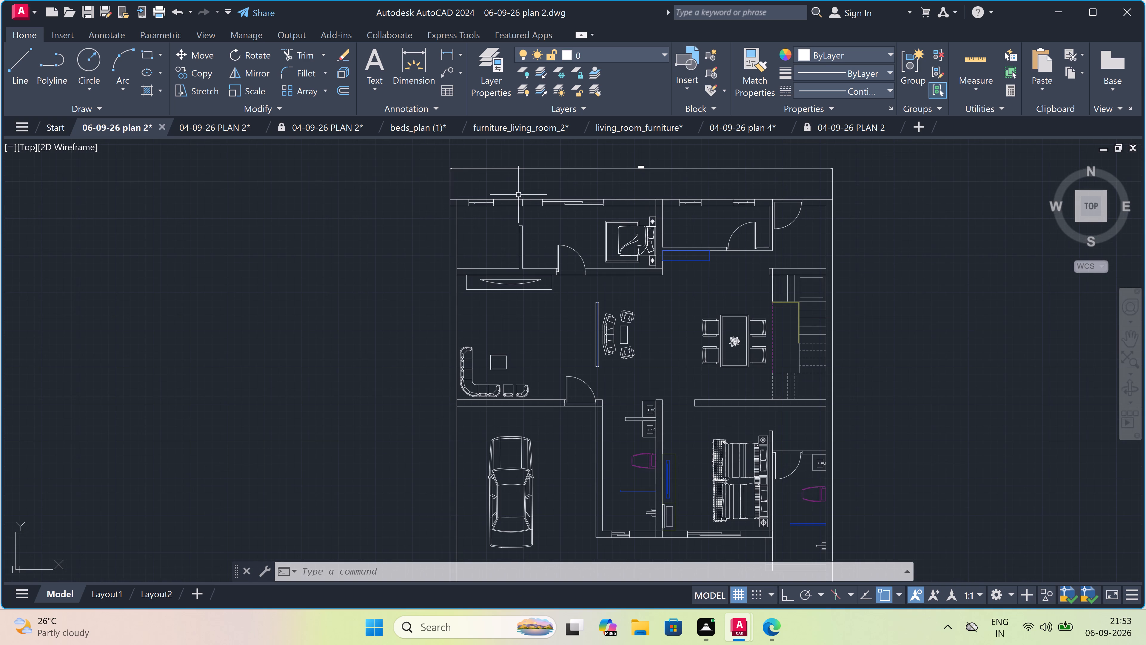
{"action": "scroll", "coordinate": [485, 183], "scroll_direction": "up", "scroll_amount": 3}
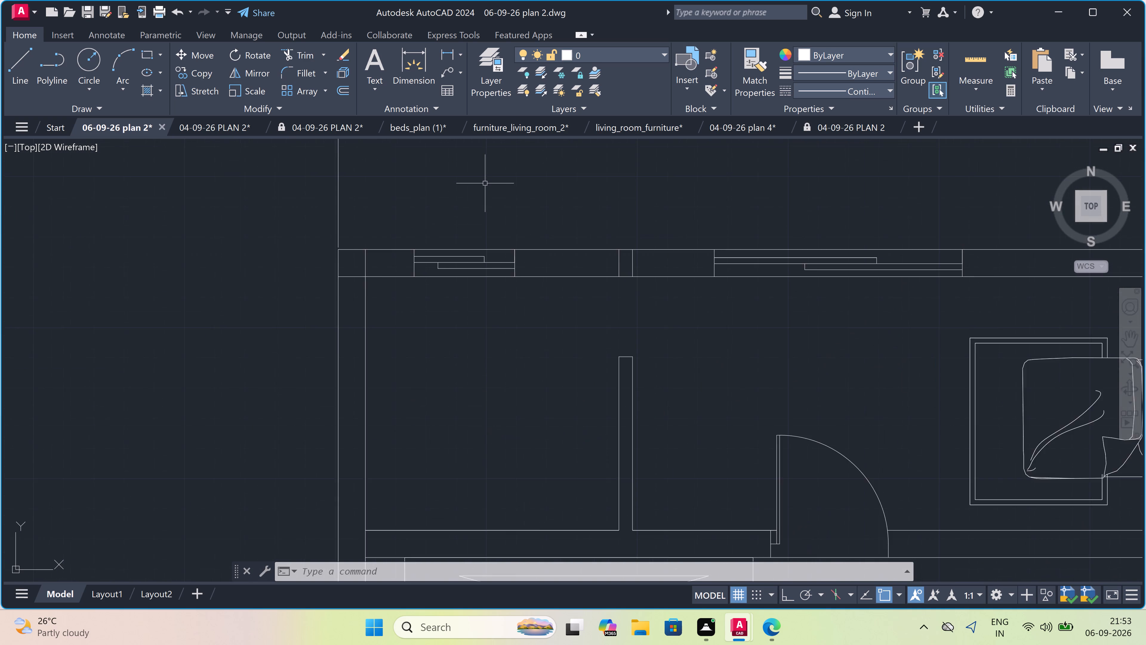
{"action": "scroll", "coordinate": [485, 183], "scroll_direction": "up", "scroll_amount": 1}
{"action": "scroll", "coordinate": [485, 184], "scroll_direction": "down", "scroll_amount": 1}
{"action": "scroll", "coordinate": [485, 184], "scroll_direction": "up", "scroll_amount": 1}
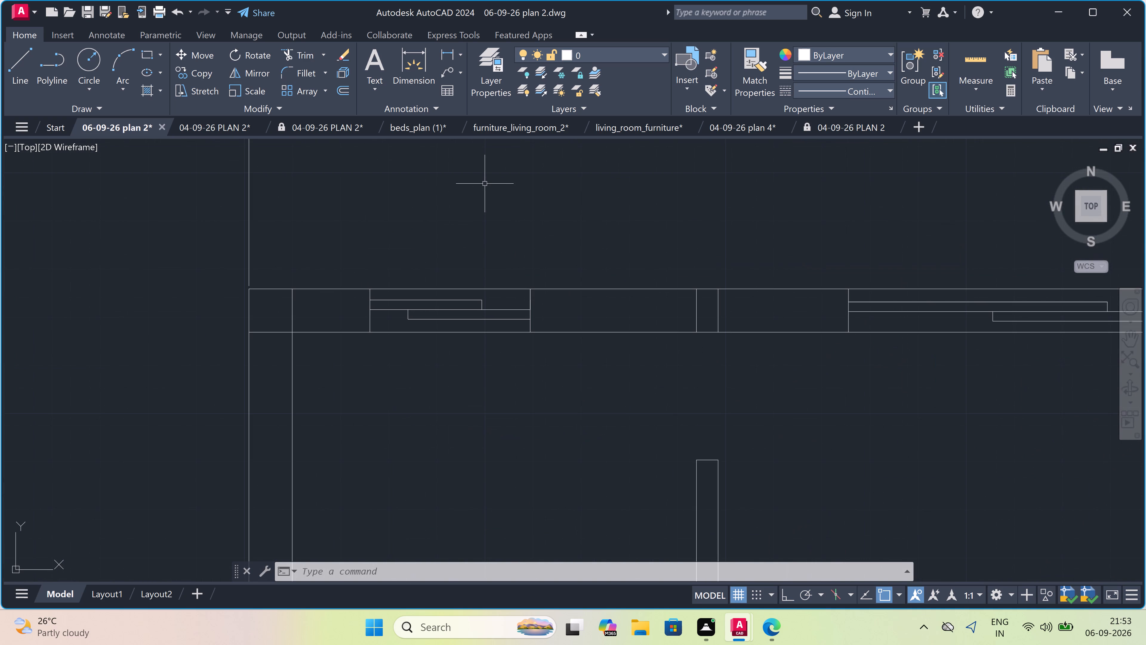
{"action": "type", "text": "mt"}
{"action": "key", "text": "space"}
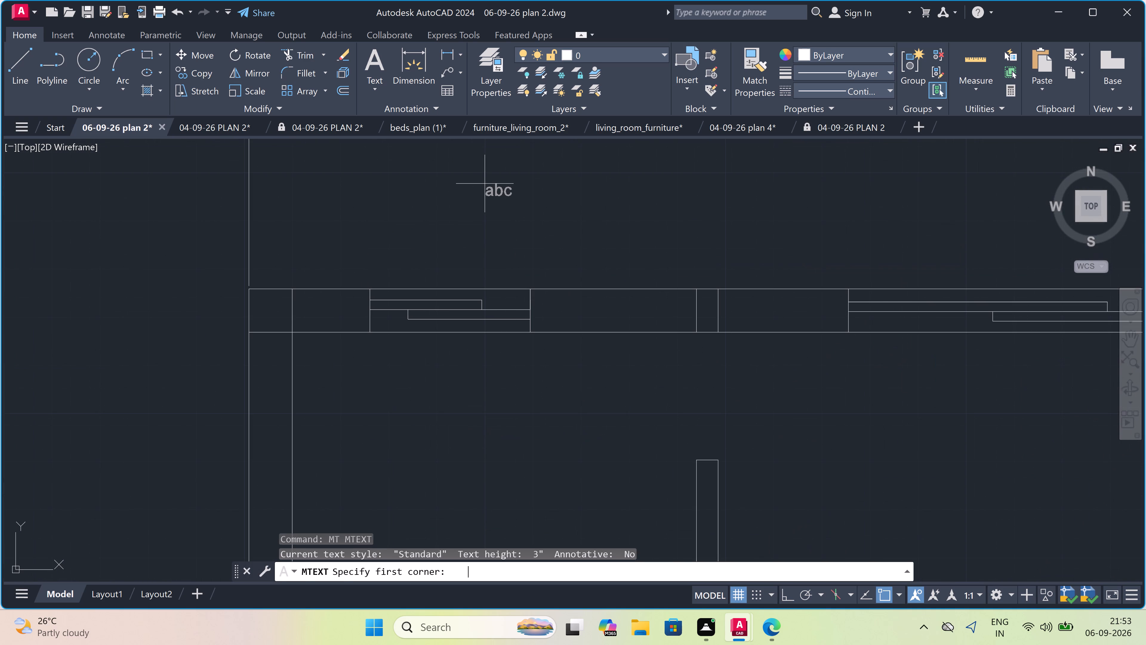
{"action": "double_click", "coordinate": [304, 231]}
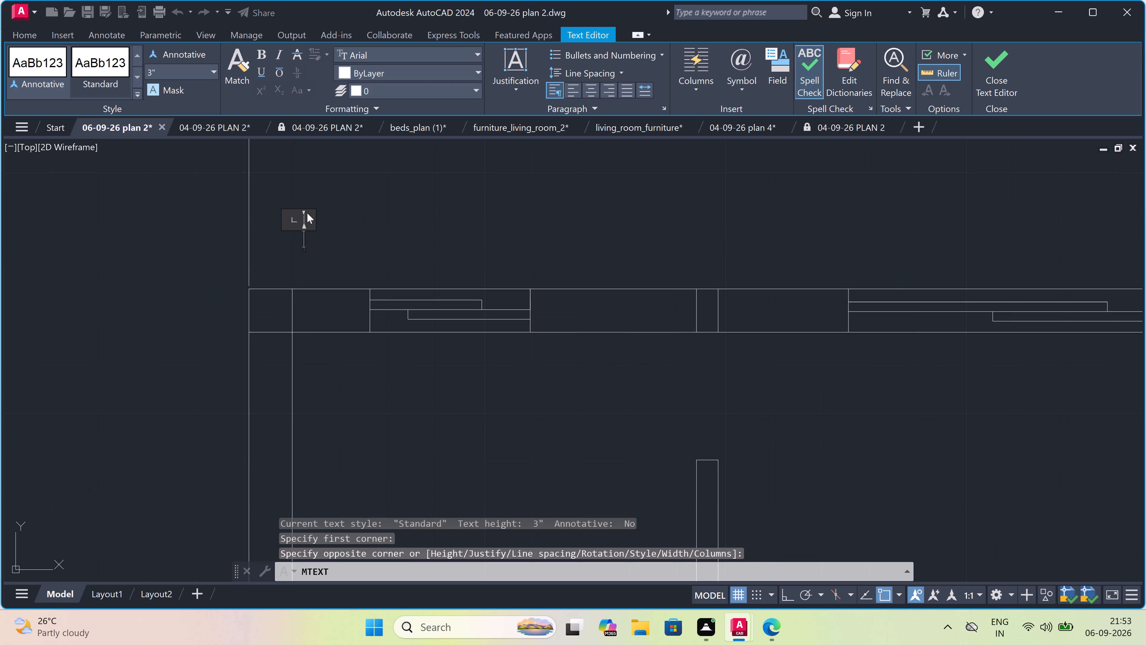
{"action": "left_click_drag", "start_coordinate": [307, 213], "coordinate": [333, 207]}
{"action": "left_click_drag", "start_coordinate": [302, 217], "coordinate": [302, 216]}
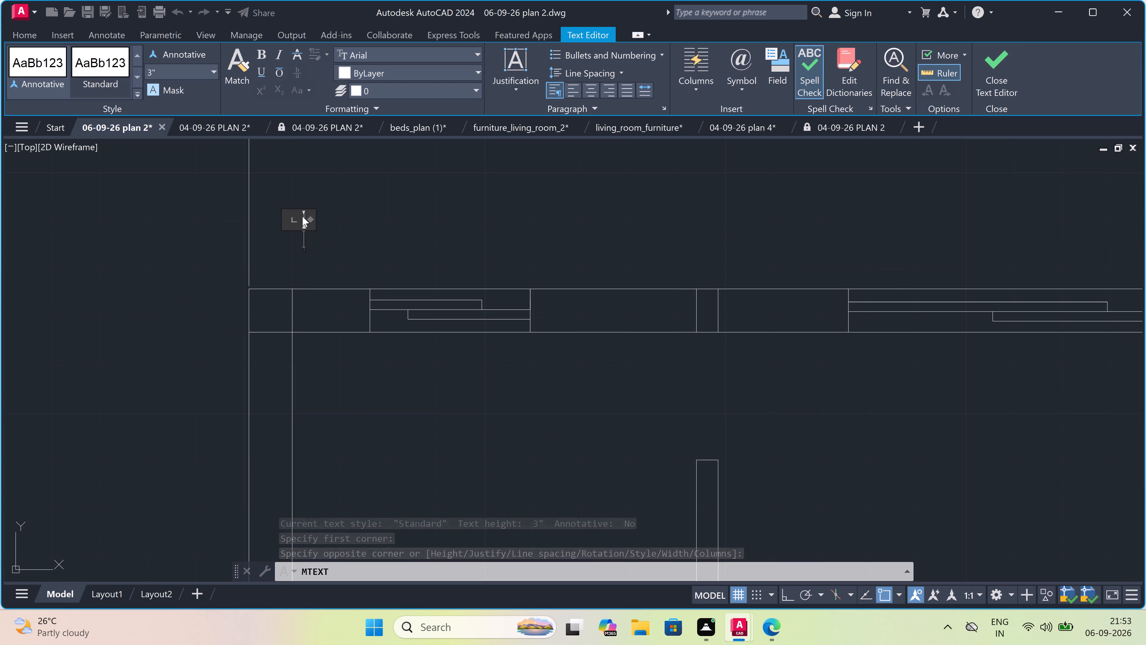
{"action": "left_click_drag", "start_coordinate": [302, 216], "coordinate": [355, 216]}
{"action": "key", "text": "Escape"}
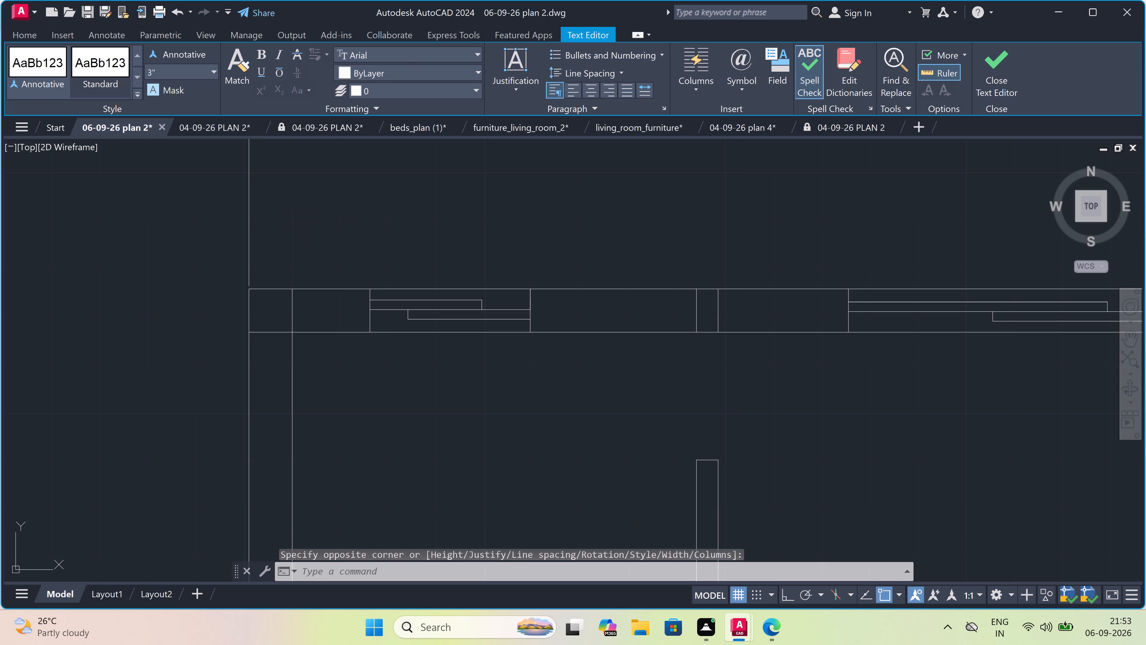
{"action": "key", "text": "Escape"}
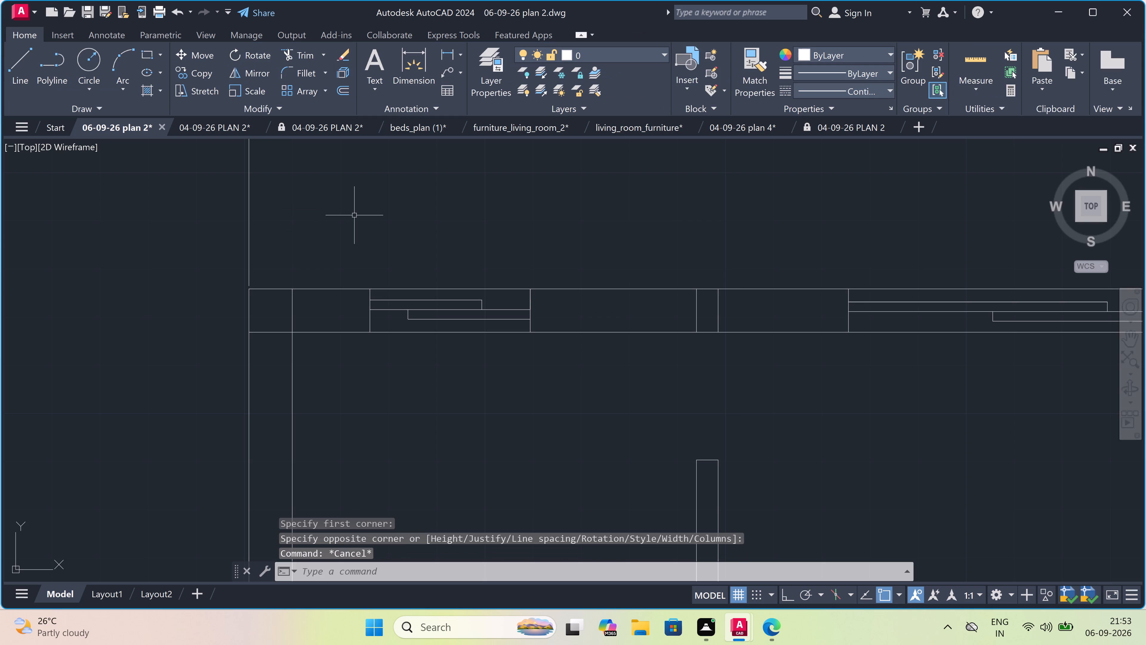
Add the multiline text "UPVC WINDOW" just above the small window near the plan's upper-left corner, outside the wall.
{"action": "type", "text": "mt"}
{"action": "key", "text": "space"}
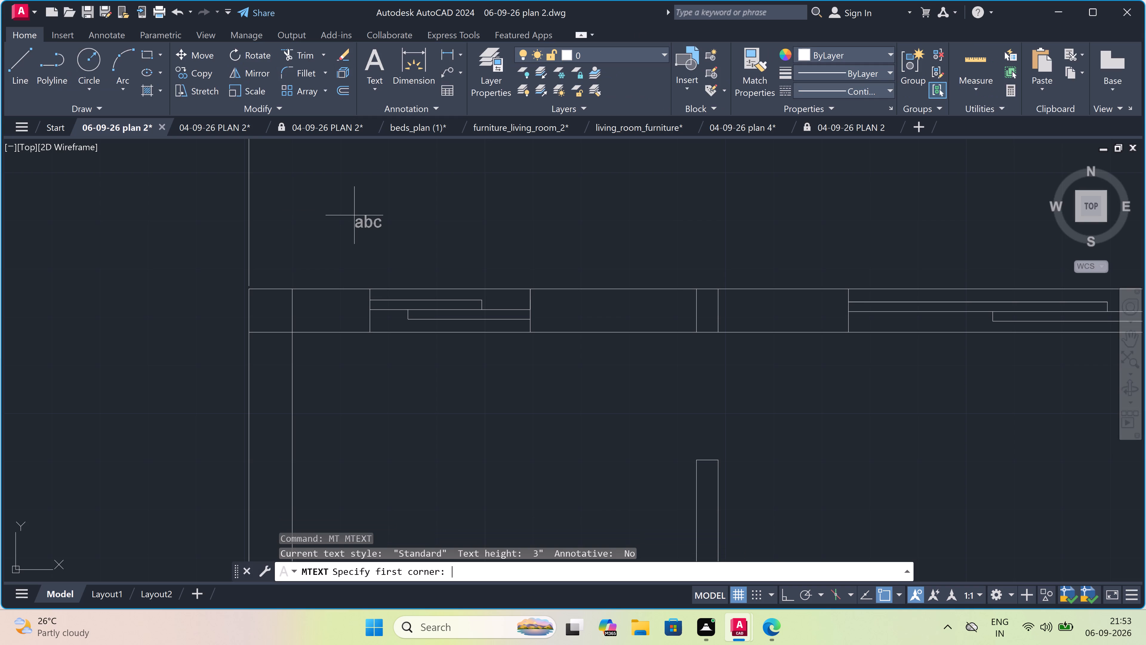
{"action": "left_click", "coordinate": [352, 215]}
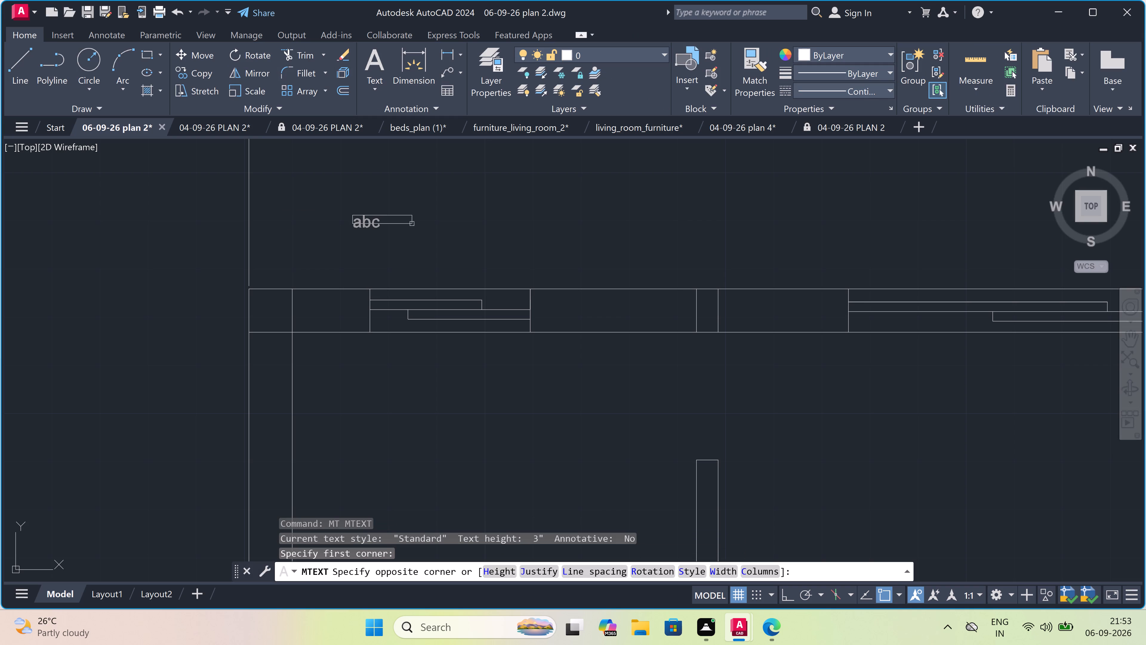
{"action": "left_click", "coordinate": [912, 234]}
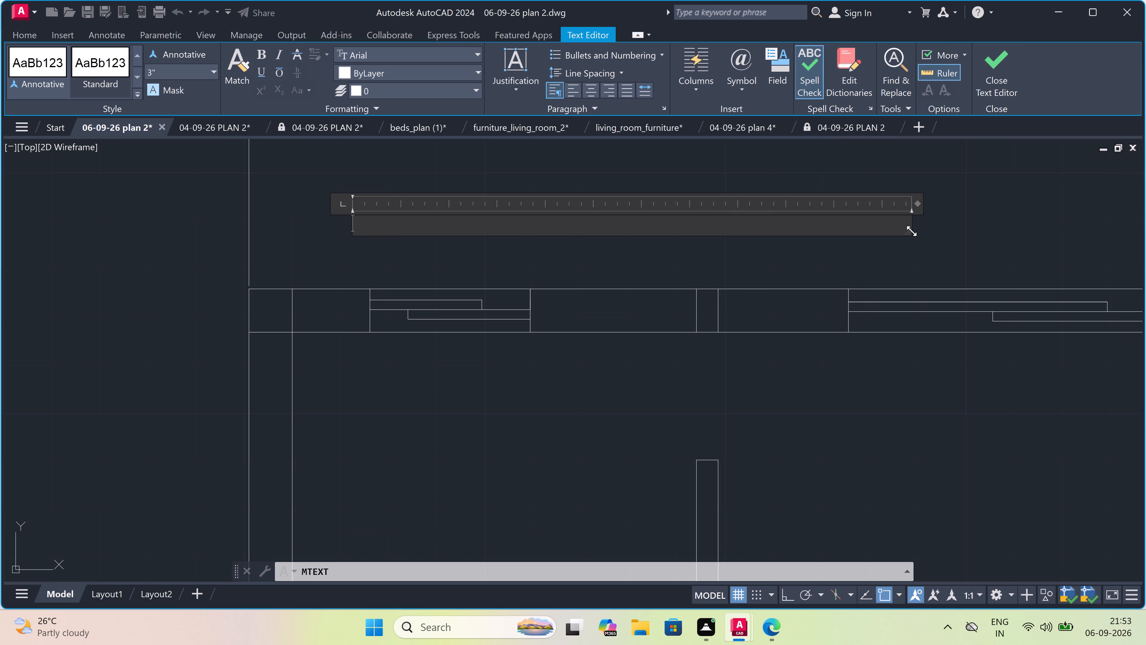
{"action": "type", "text": "UP"}
{"action": "type", "text": "VC"}
{"action": "key", "text": "space"}
{"action": "type", "text": "WI"}
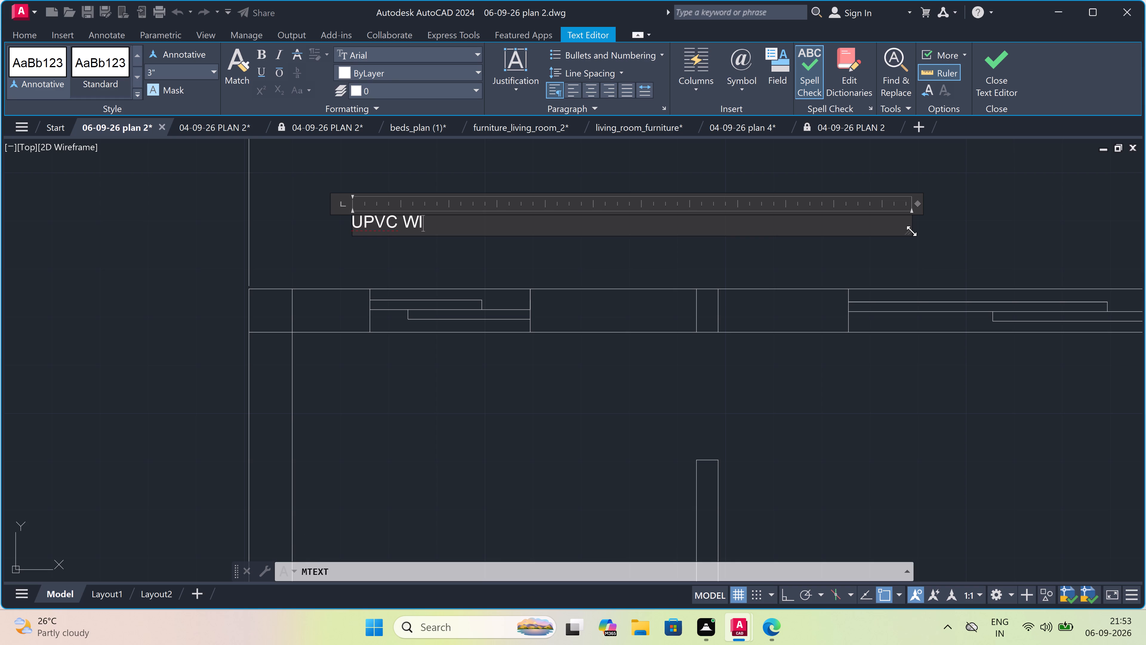
{"action": "type", "text": "NDOW"}
{"action": "left_click", "coordinate": [463, 261]}
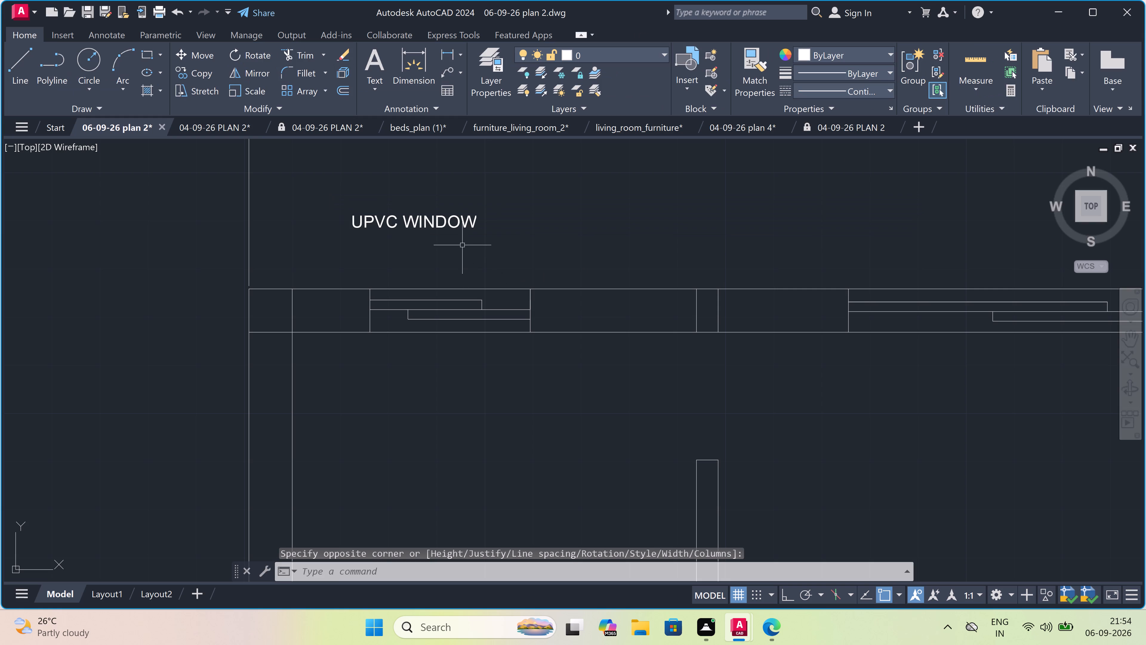
Set the text height of the "UPVC WINDOW" label above the small upper-left window to 5".
{"action": "left_click_drag", "start_coordinate": [501, 199], "coordinate": [496, 207]}
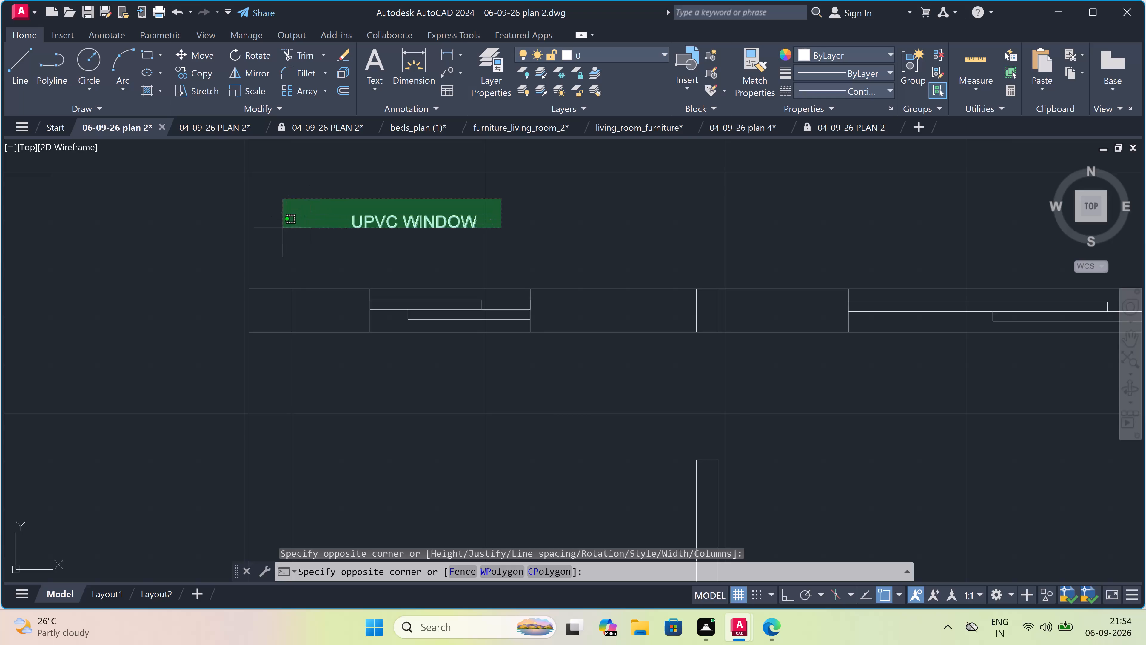
{"action": "left_click", "coordinate": [280, 241]}
{"action": "right_click", "coordinate": [278, 236]}
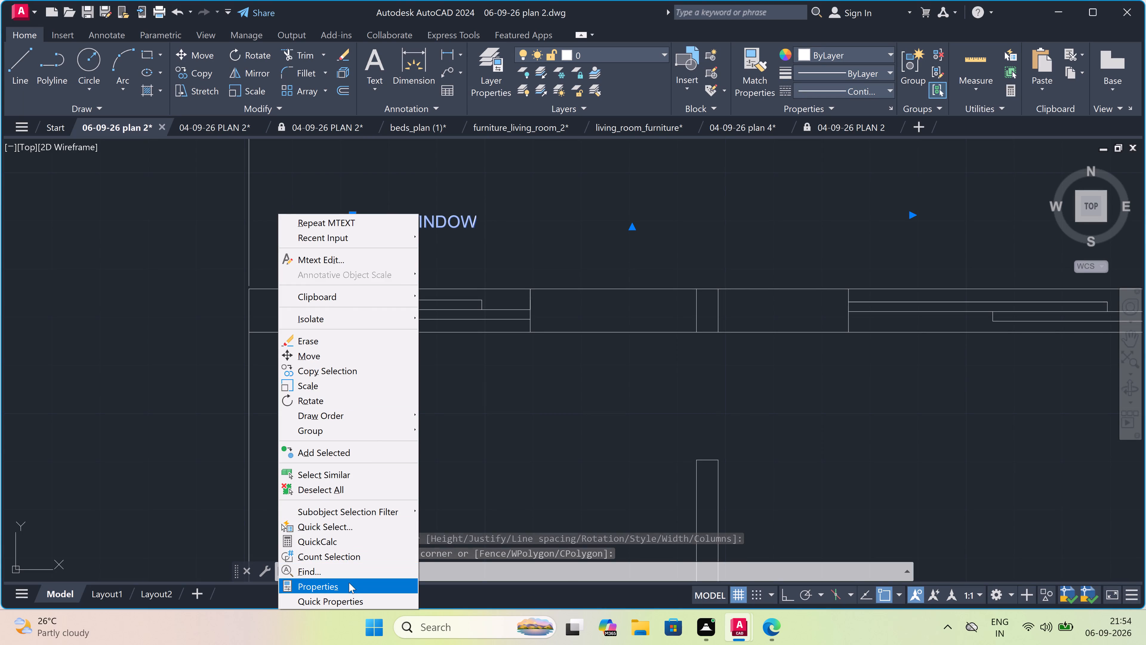
{"action": "left_click", "coordinate": [349, 583]}
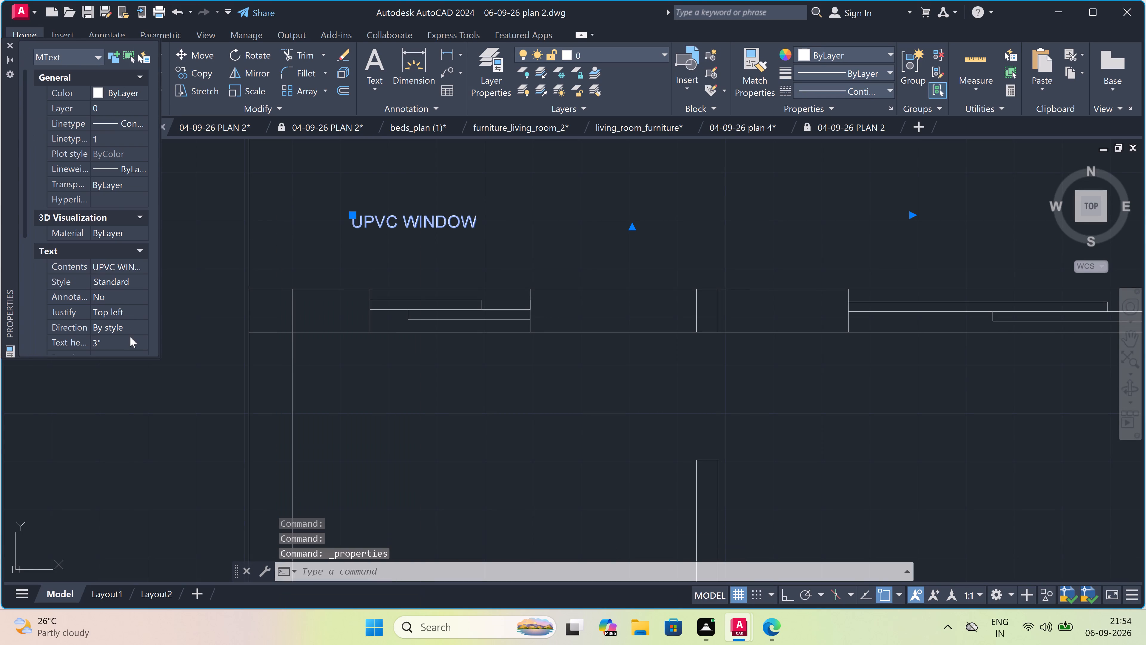
{"action": "left_click", "coordinate": [129, 336]}
{"action": "key", "text": "BackSpace"}
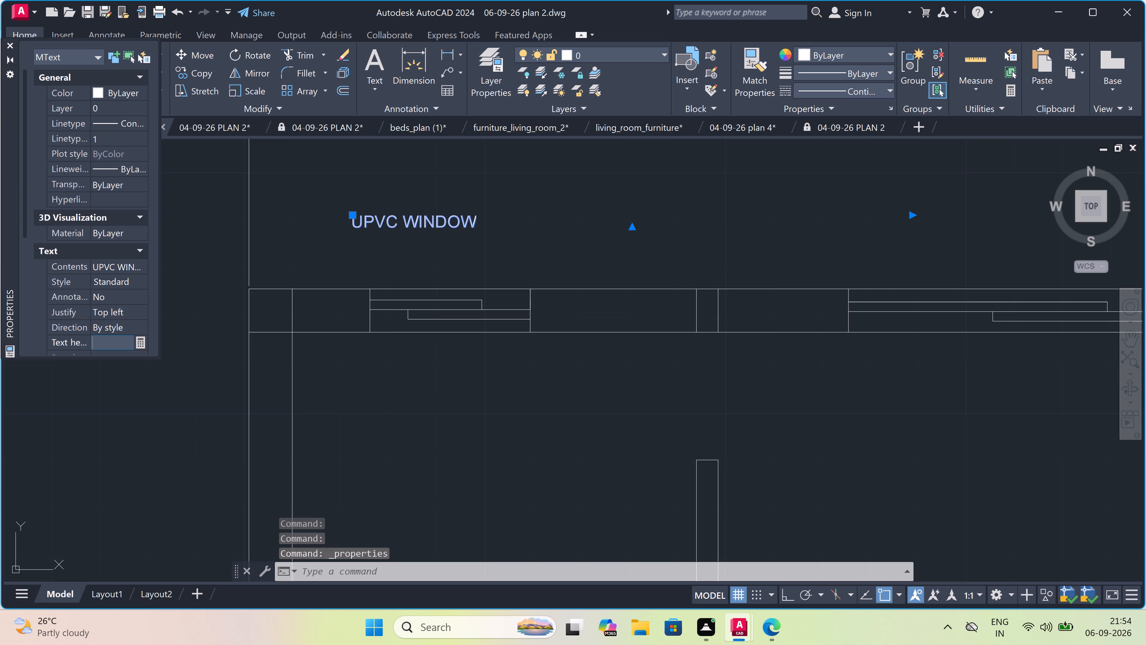
{"action": "key", "text": "5"}
{"action": "key", "text": "shift+quotedbl"}
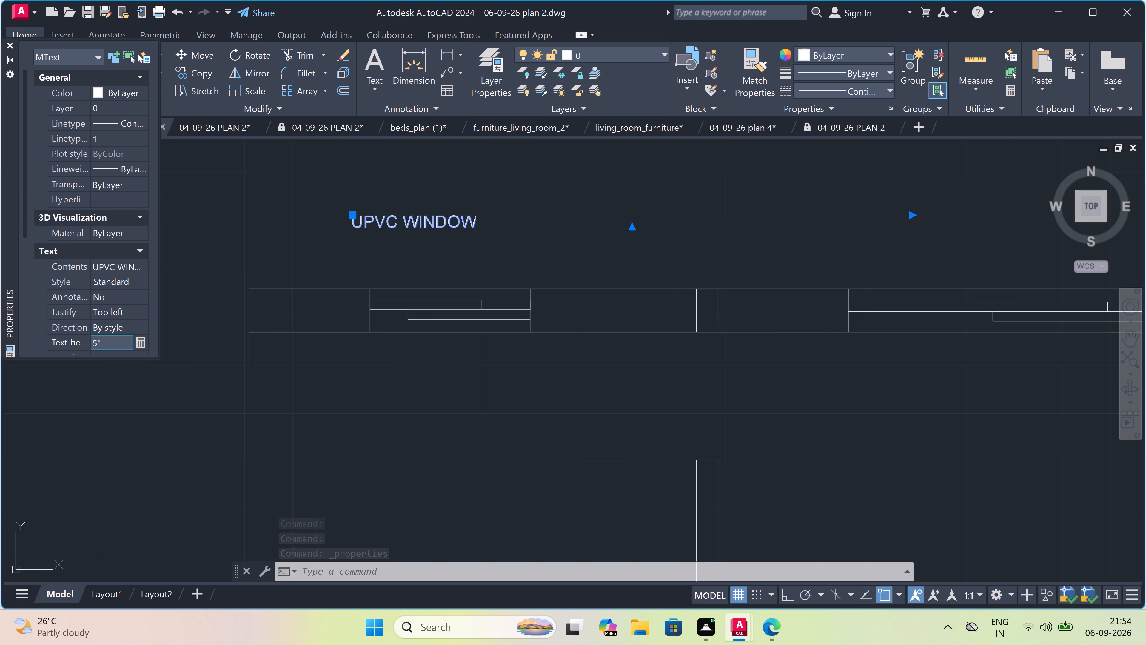
{"action": "left_click", "coordinate": [209, 312]}
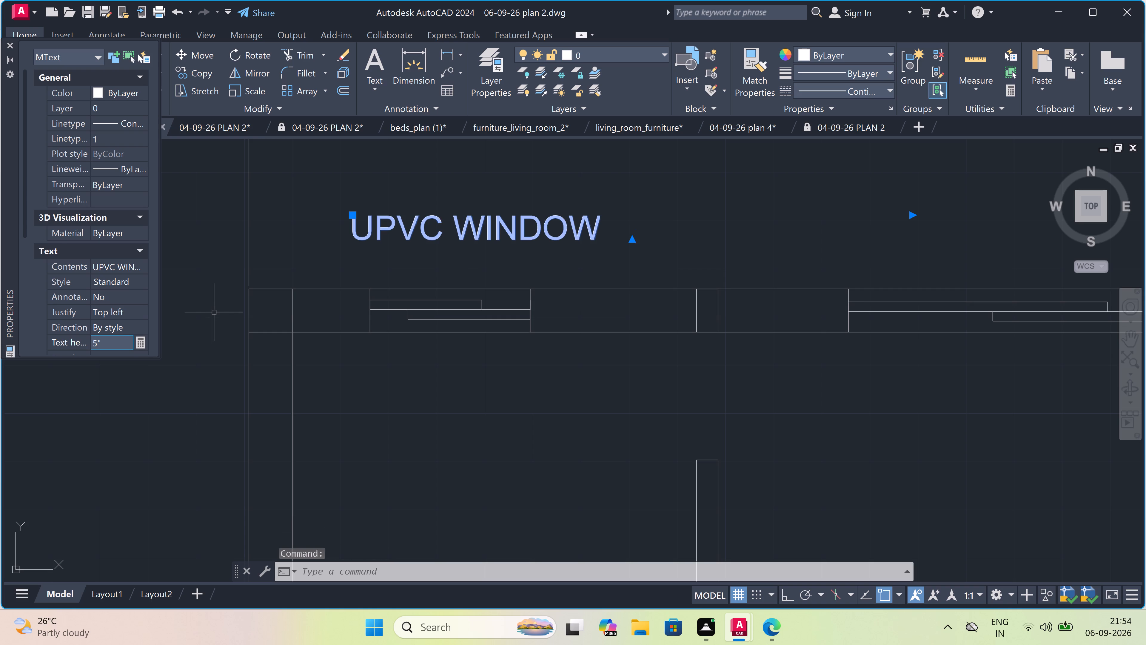
{"action": "key", "text": "Escape"}
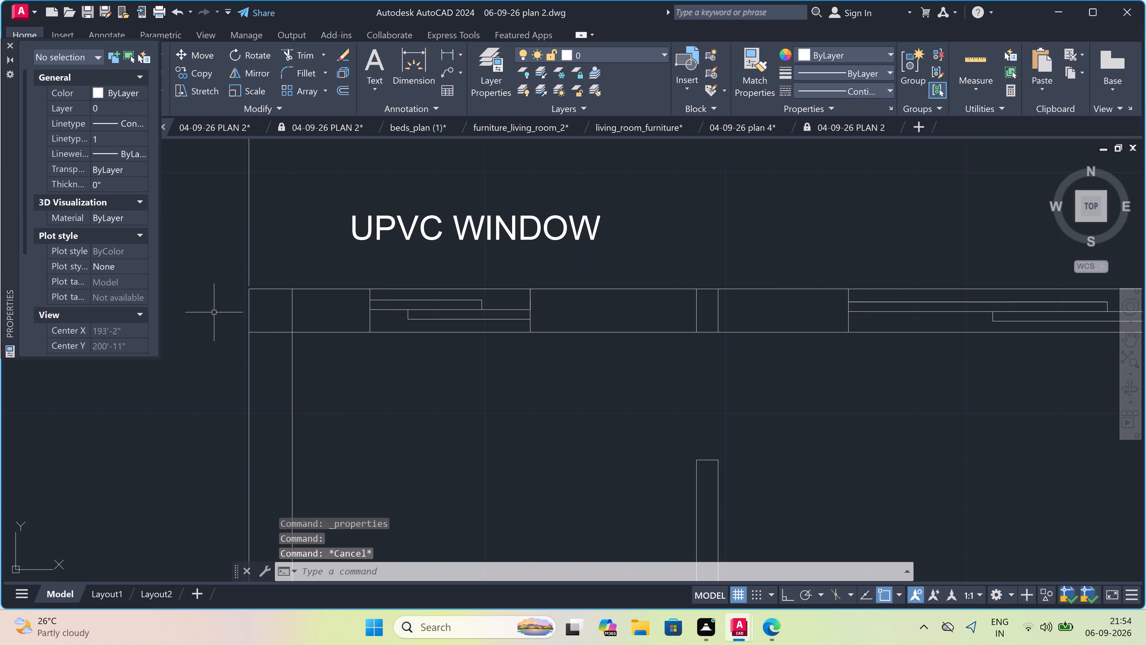
Add the multiline text "UPVC SLIDING DOOR" outside the upper wall, above the wide sliding opening of the bedroom.
{"action": "scroll", "coordinate": [278, 310], "scroll_direction": "down", "scroll_amount": 2}
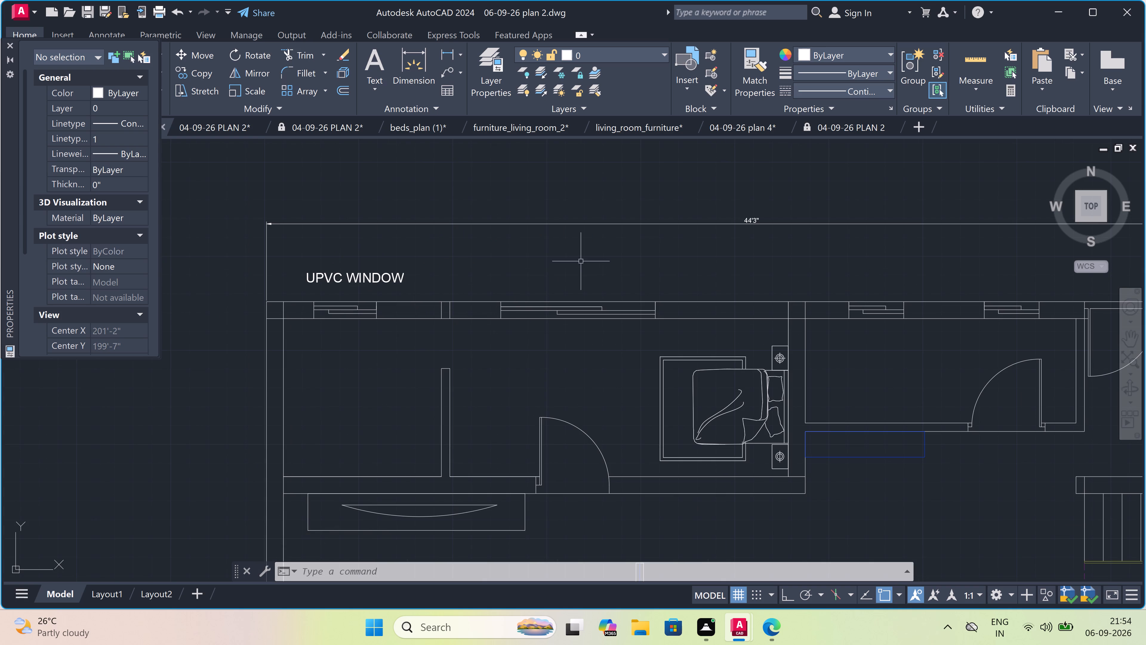
{"action": "scroll", "coordinate": [592, 255], "scroll_direction": "up", "scroll_amount": 2}
{"action": "scroll", "coordinate": [593, 254], "scroll_direction": "down", "scroll_amount": 1}
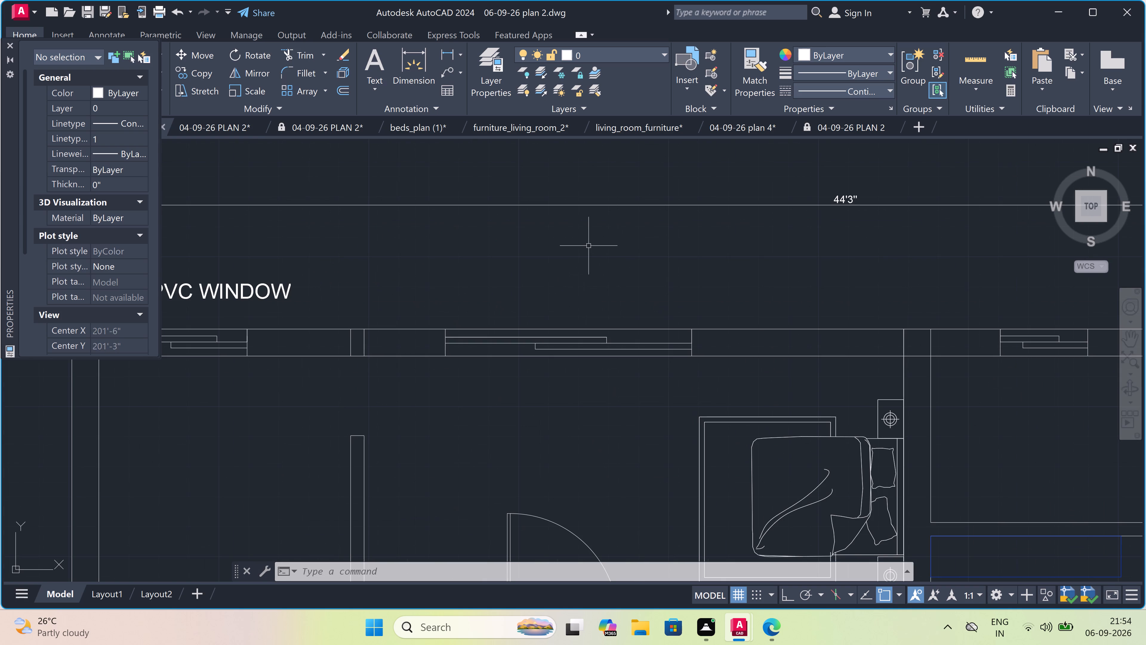
{"action": "type", "text": "MT"}
{"action": "key", "text": "space"}
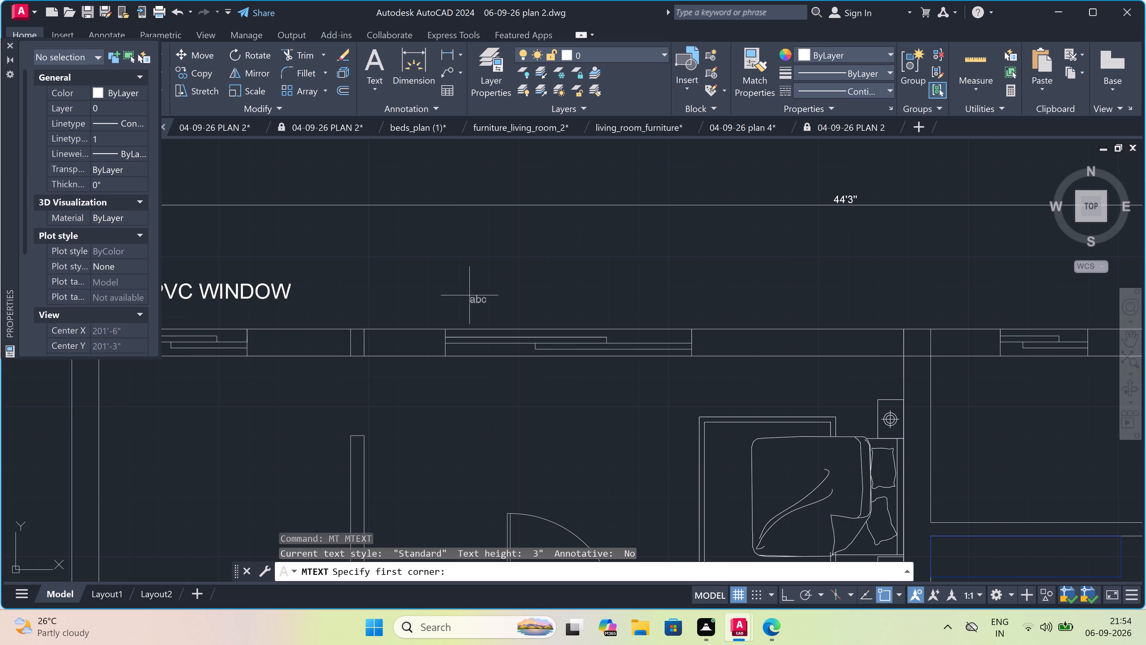
{"action": "left_click", "coordinate": [451, 291]}
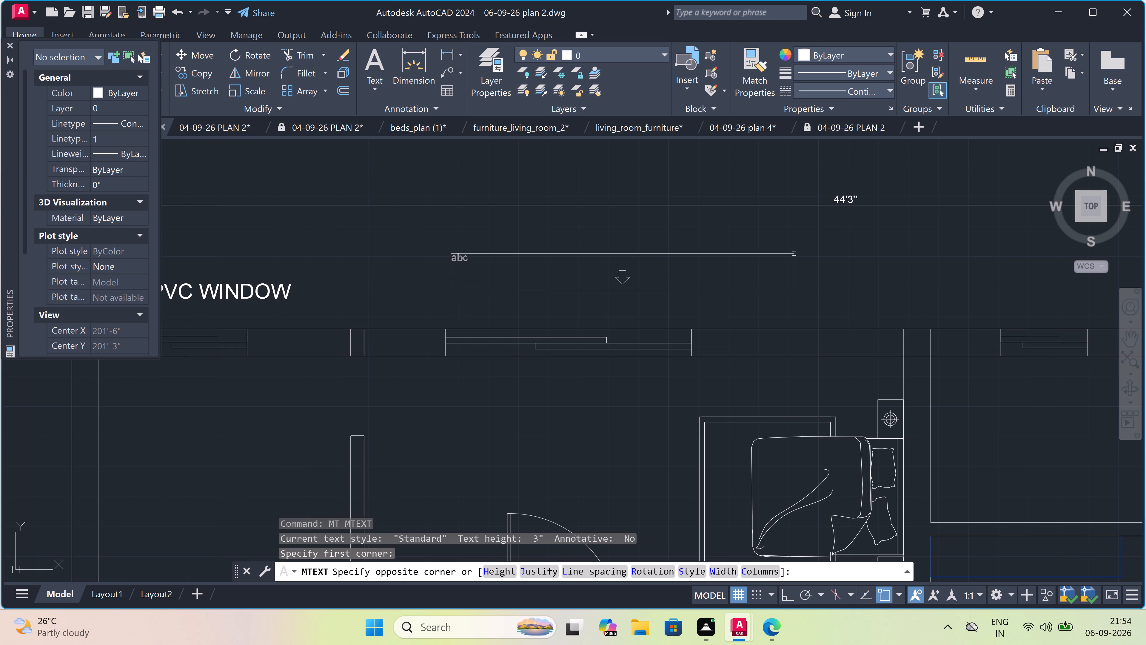
{"action": "left_click", "coordinate": [915, 242]}
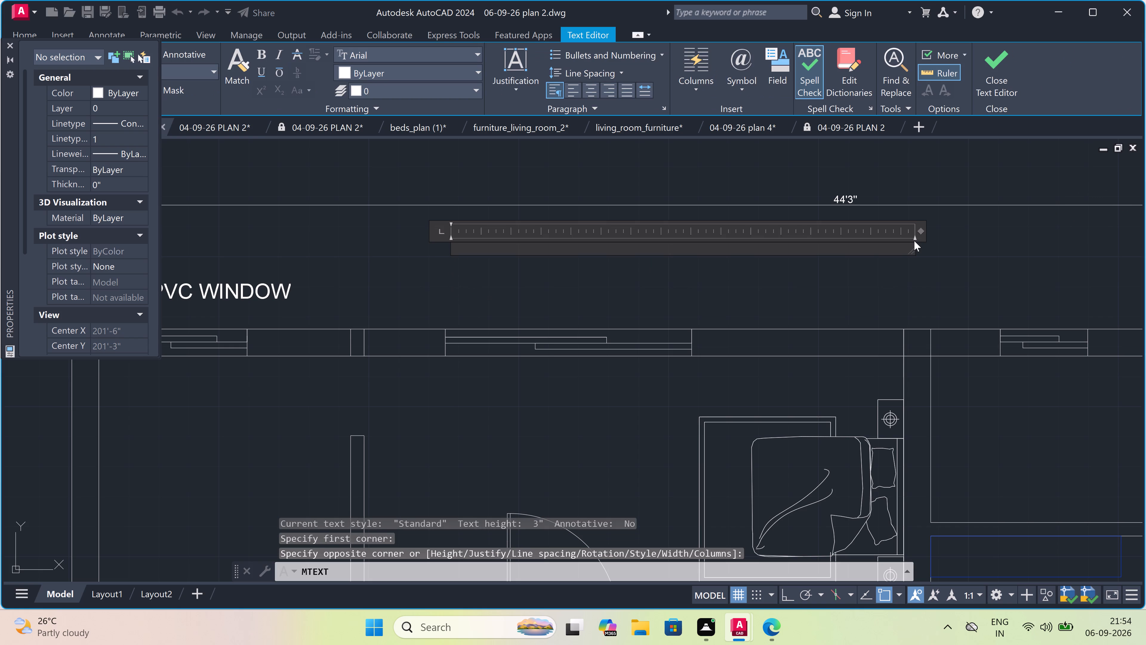
{"action": "type", "text": "UP"}
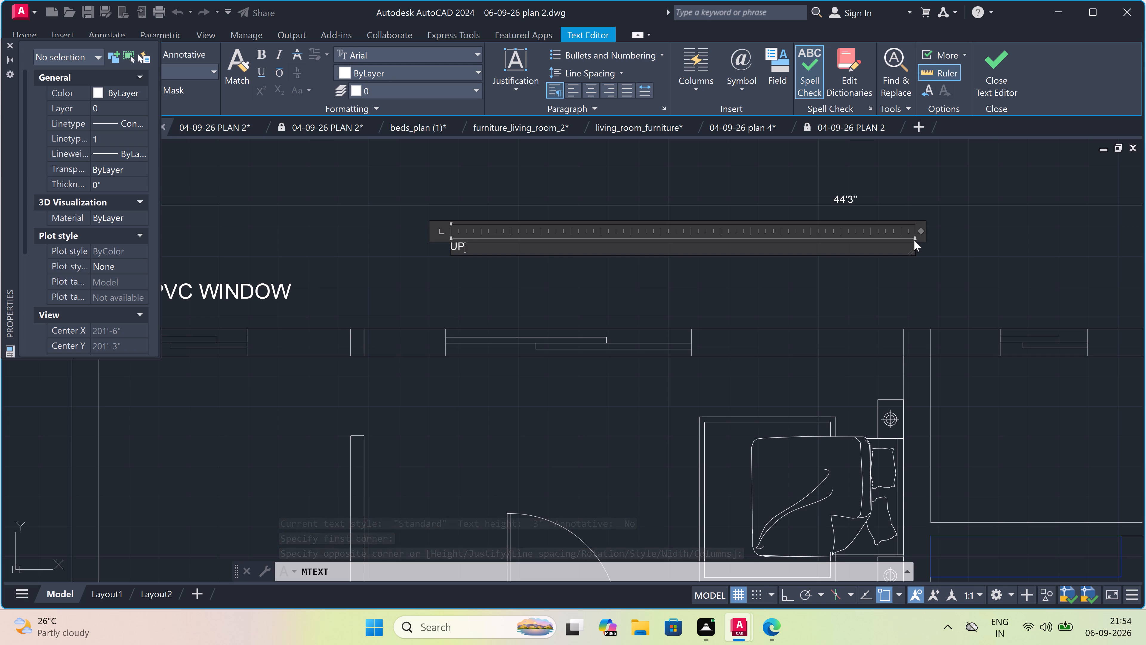
{"action": "type", "text": "VC"}
{"action": "key", "text": "space"}
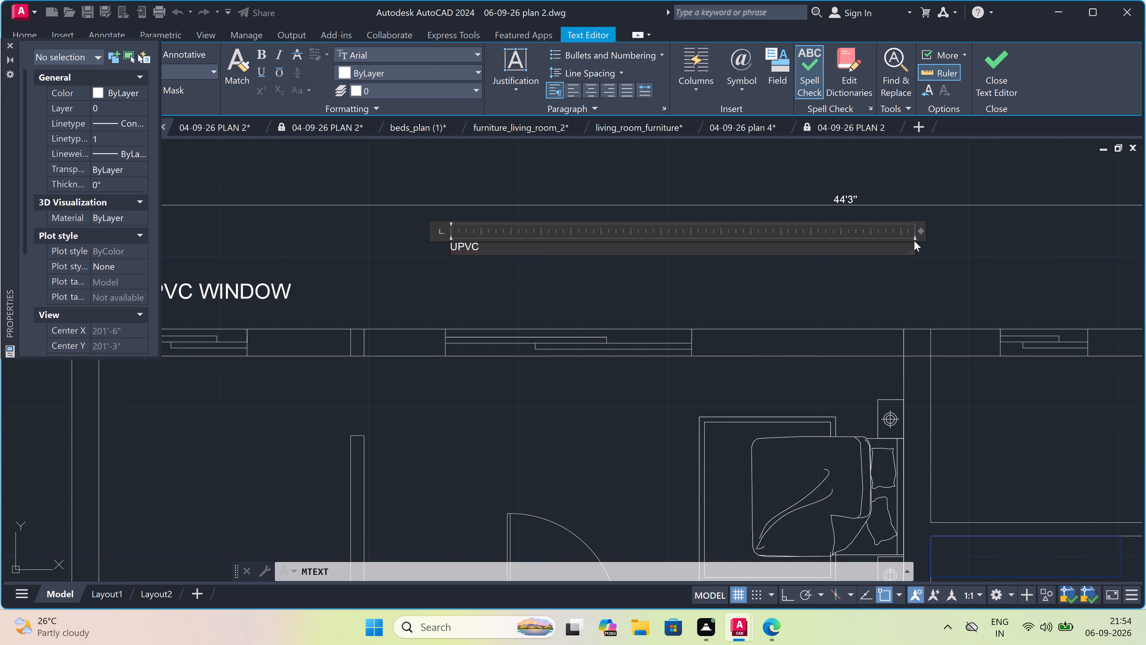
{"action": "key", "text": "s"}
{"action": "type", "text": "LIDING"}
{"action": "key", "text": "space"}
{"action": "type", "text": "DOOR"}
{"action": "left_click", "coordinate": [459, 296]}
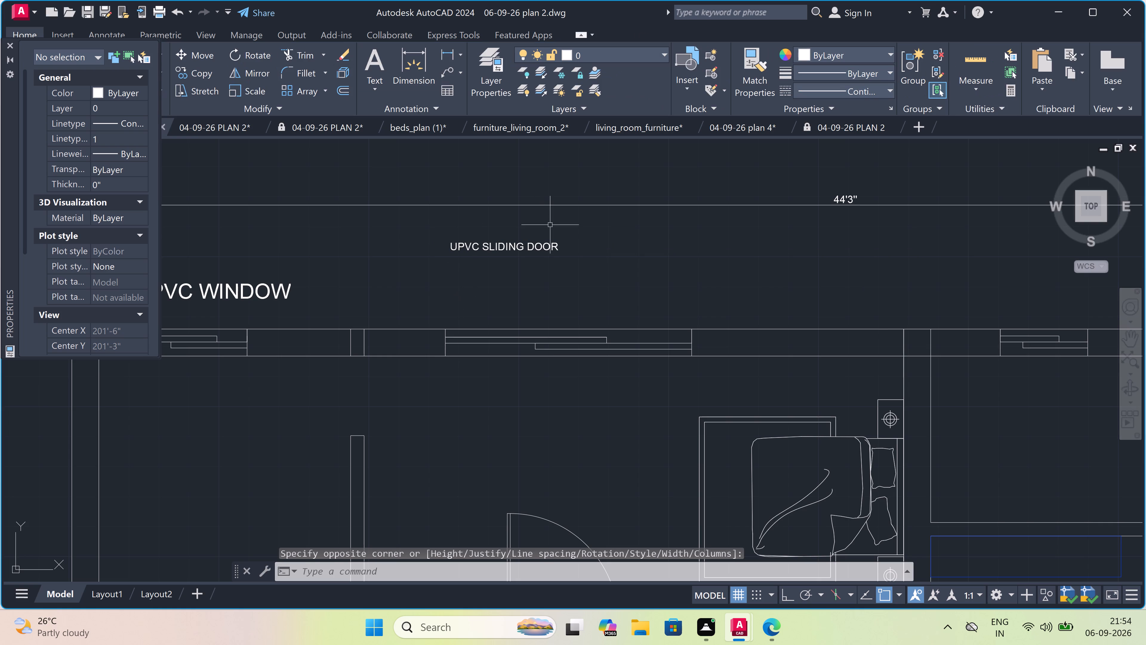
Set the text height of the "UPVC SLIDING DOOR" label to 5".
{"action": "left_click", "coordinate": [535, 247]}
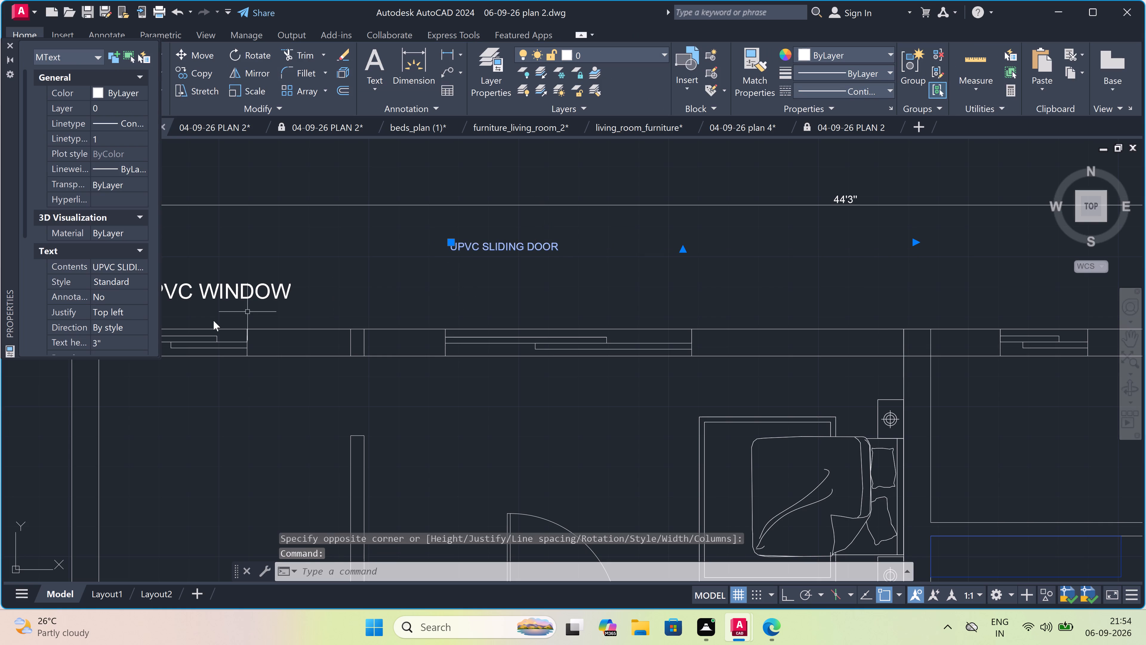
{"action": "left_click", "coordinate": [133, 339]}
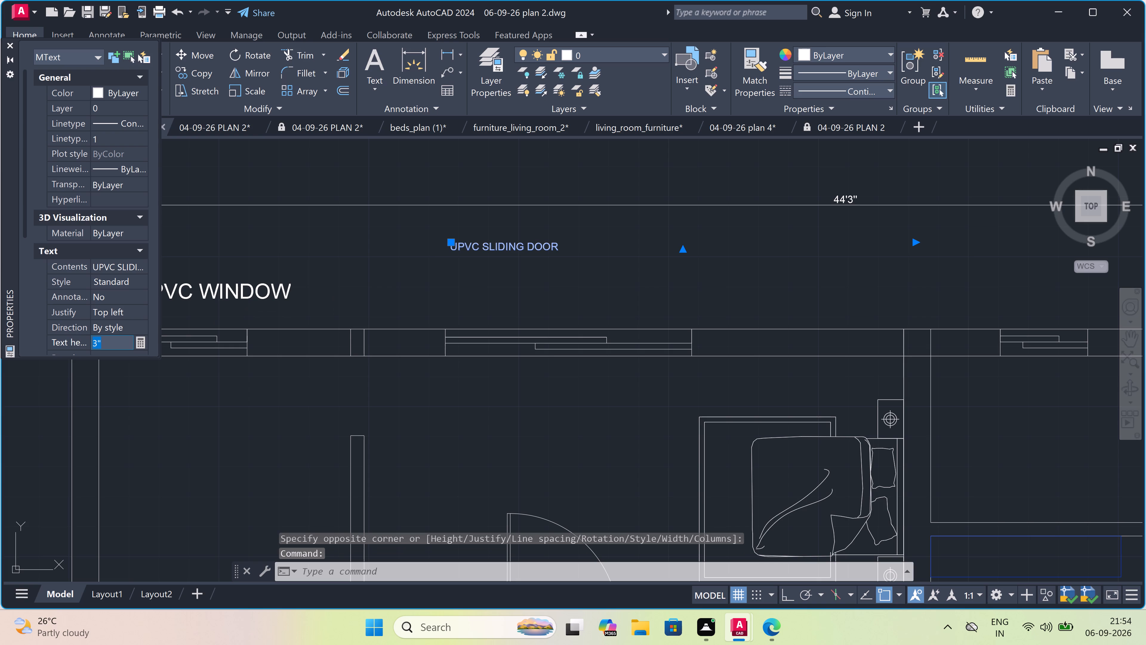
{"action": "key", "text": "BackSpace"}
{"action": "key", "text": "5"}
{"action": "key", "text": "shift+quotedbl"}
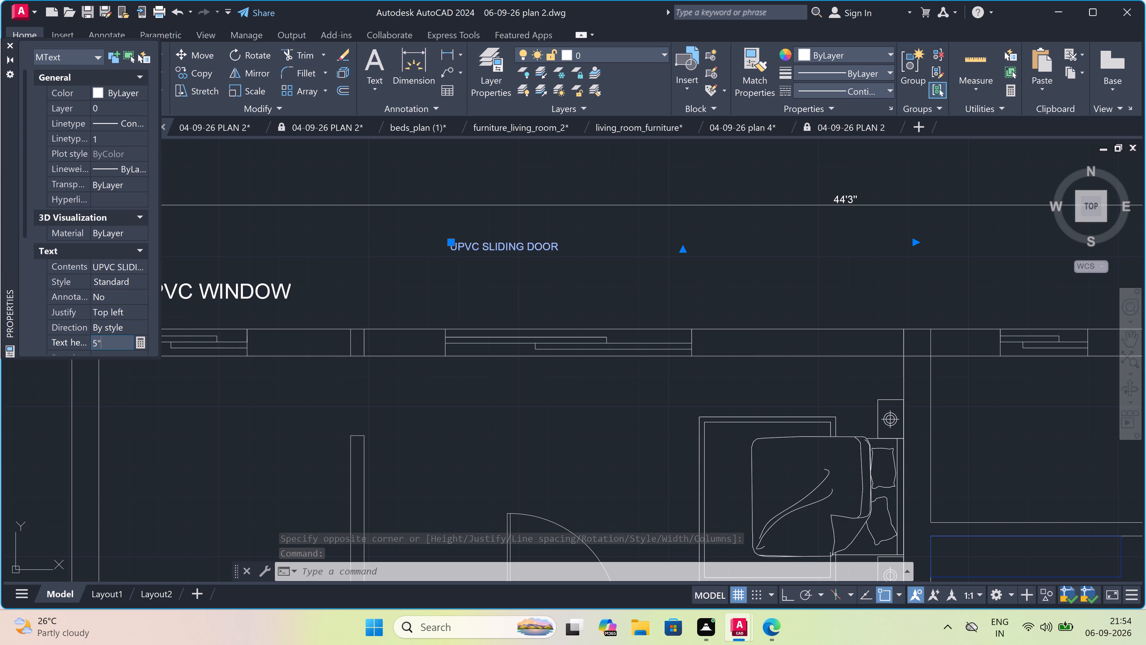
{"action": "left_click", "coordinate": [181, 418]}
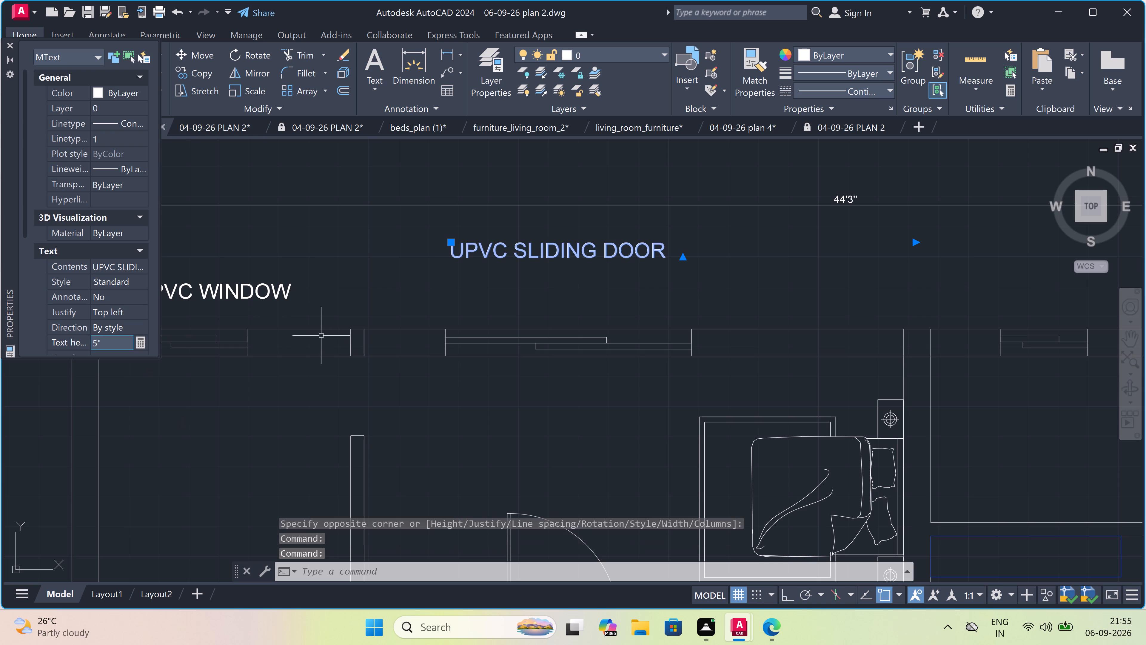
Move the "UPVC SLIDING DOOR" label down closer to the upper wall, roughly centred over the sliding opening.
{"action": "left_click", "coordinate": [447, 241]}
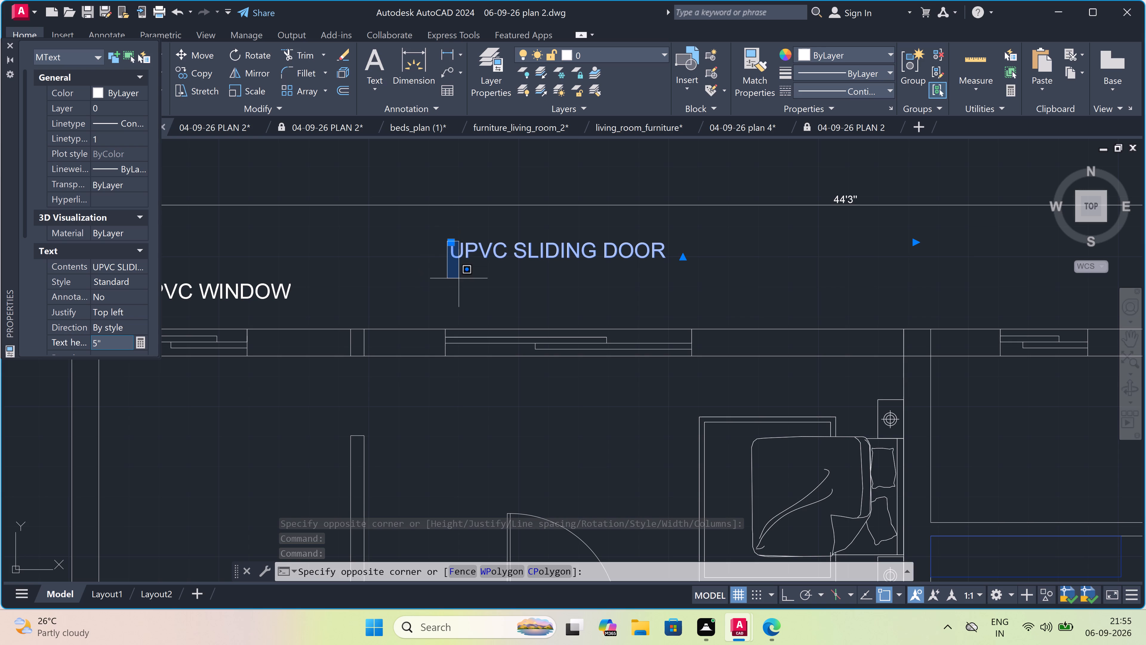
{"action": "left_click", "coordinate": [453, 242]}
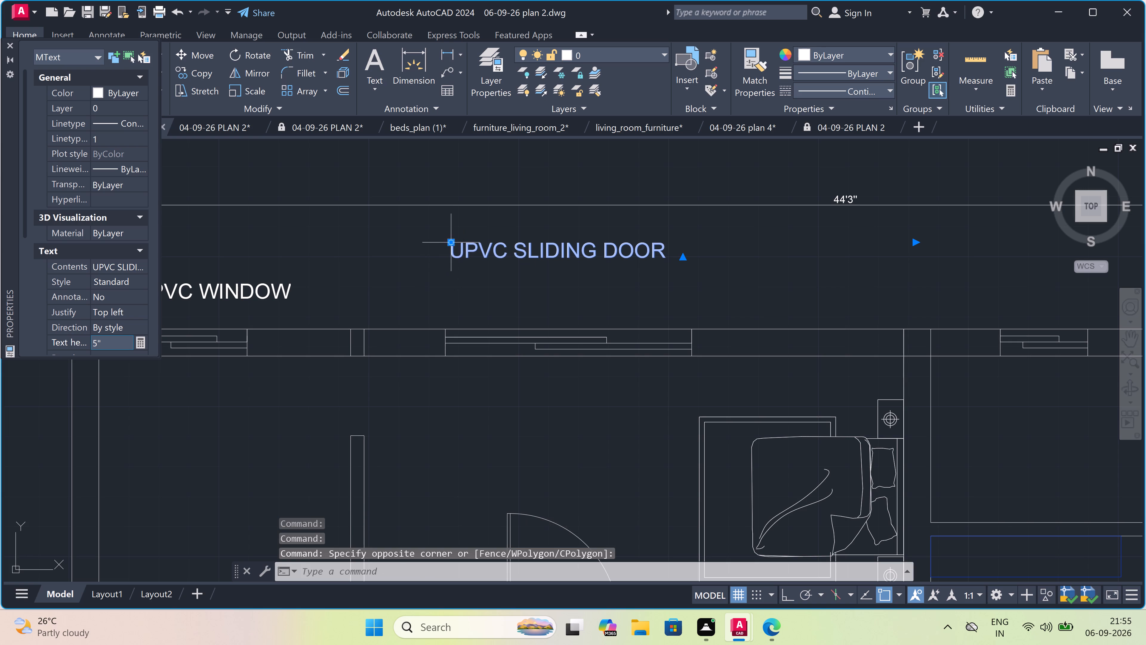
{"action": "left_click", "coordinate": [202, 57]}
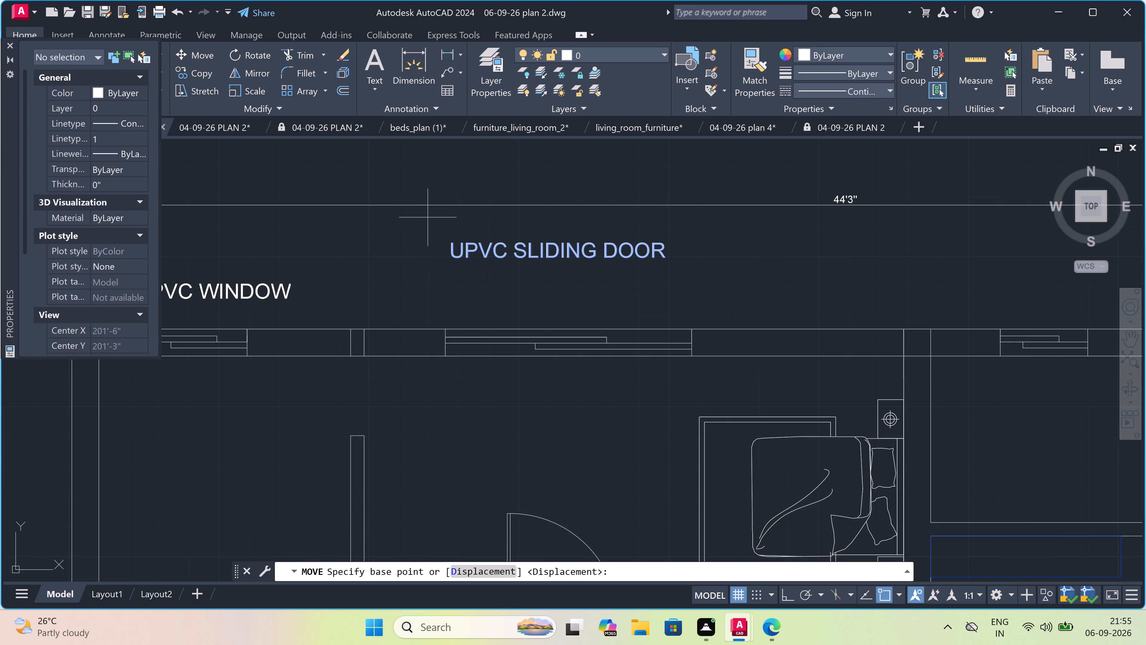
{"action": "left_click", "coordinate": [570, 251]}
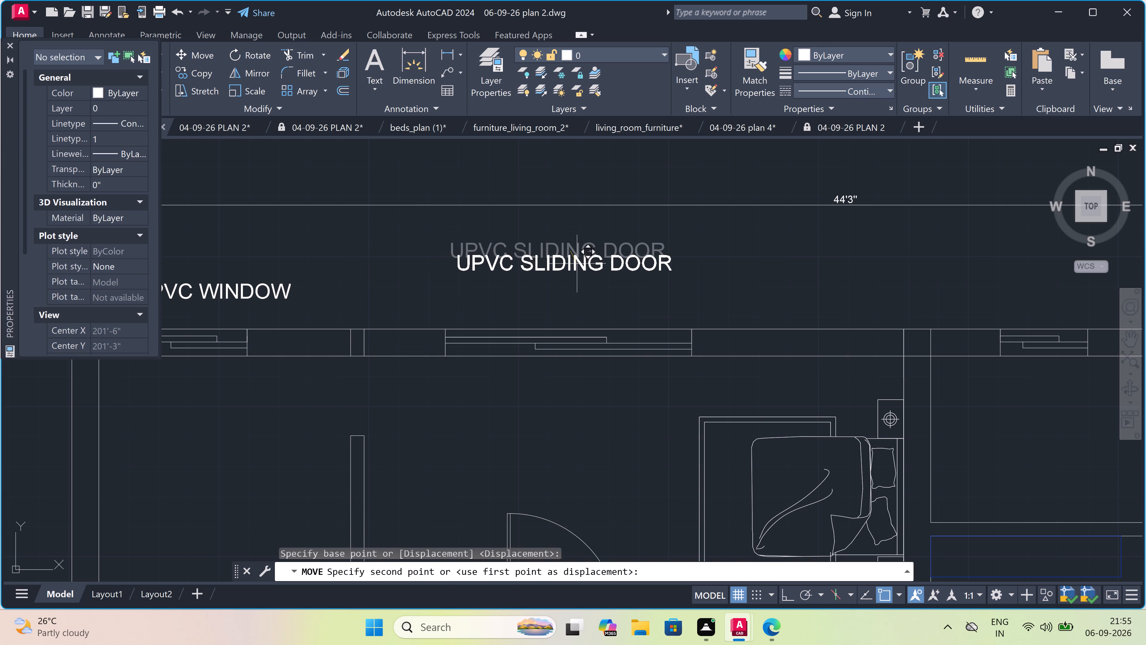
{"action": "left_click", "coordinate": [598, 284]}
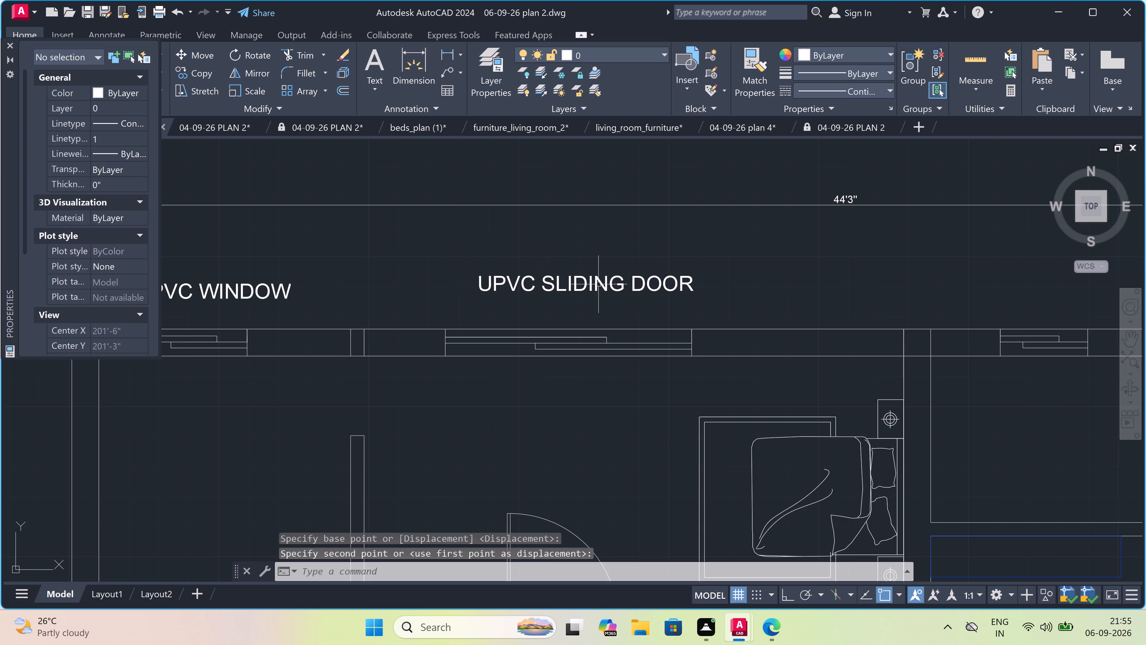
{"action": "key", "text": "Escape"}
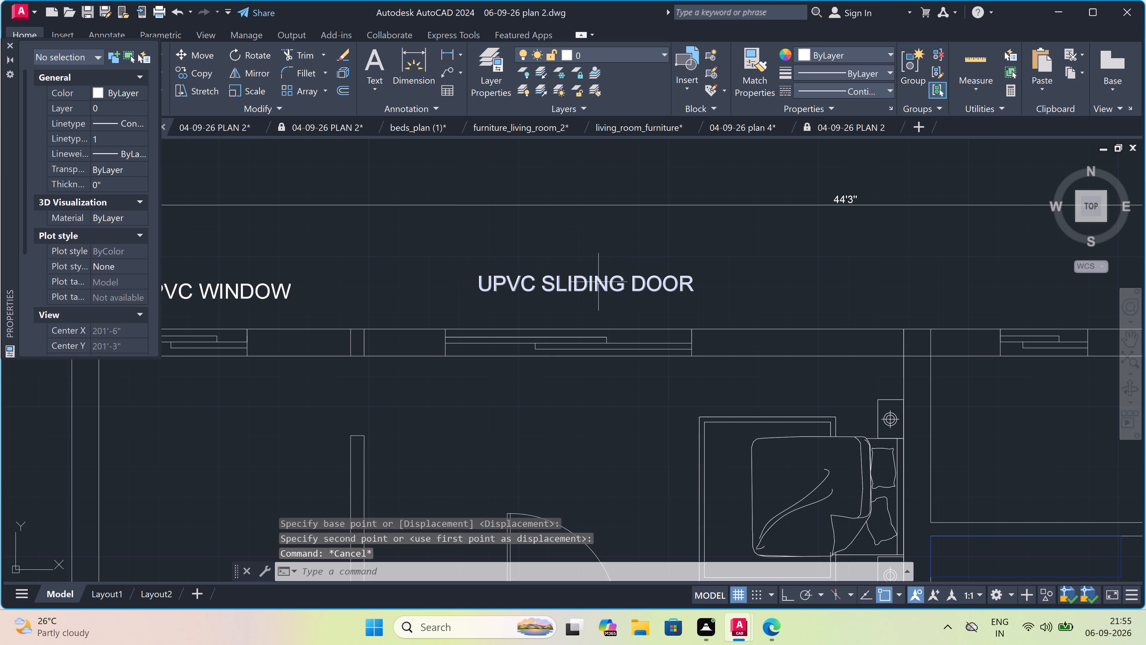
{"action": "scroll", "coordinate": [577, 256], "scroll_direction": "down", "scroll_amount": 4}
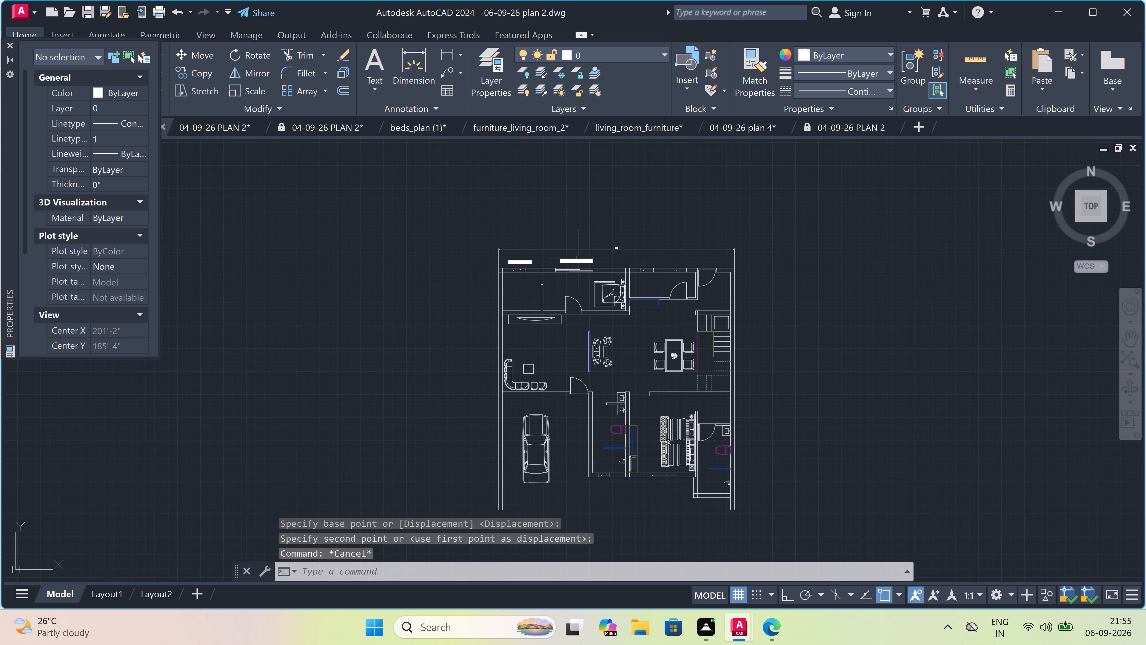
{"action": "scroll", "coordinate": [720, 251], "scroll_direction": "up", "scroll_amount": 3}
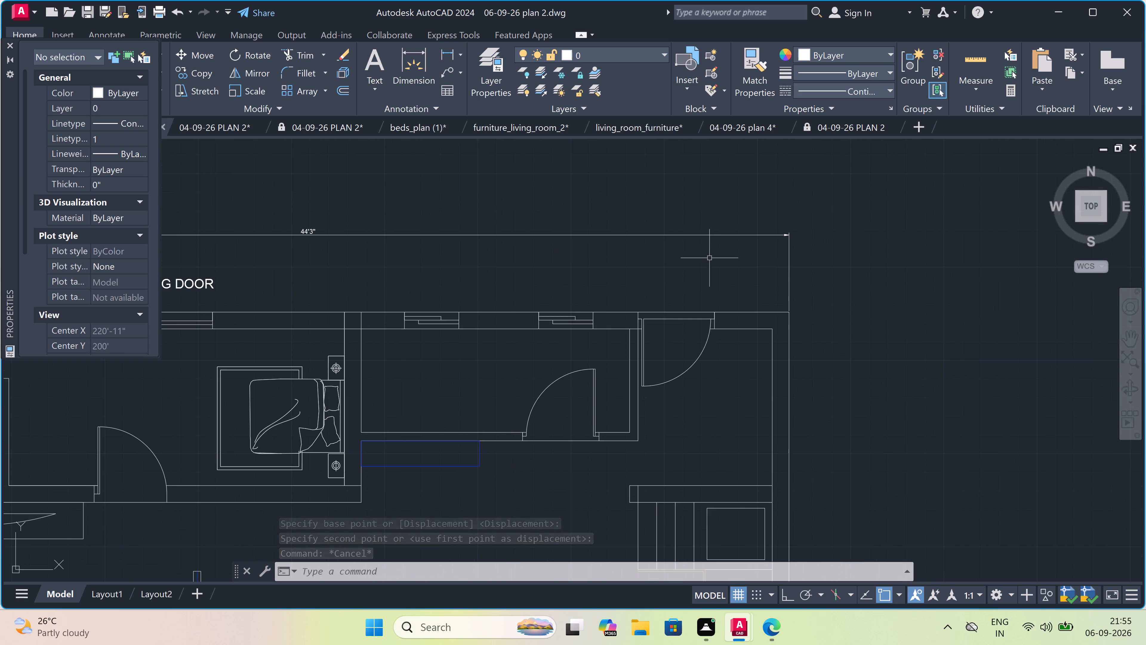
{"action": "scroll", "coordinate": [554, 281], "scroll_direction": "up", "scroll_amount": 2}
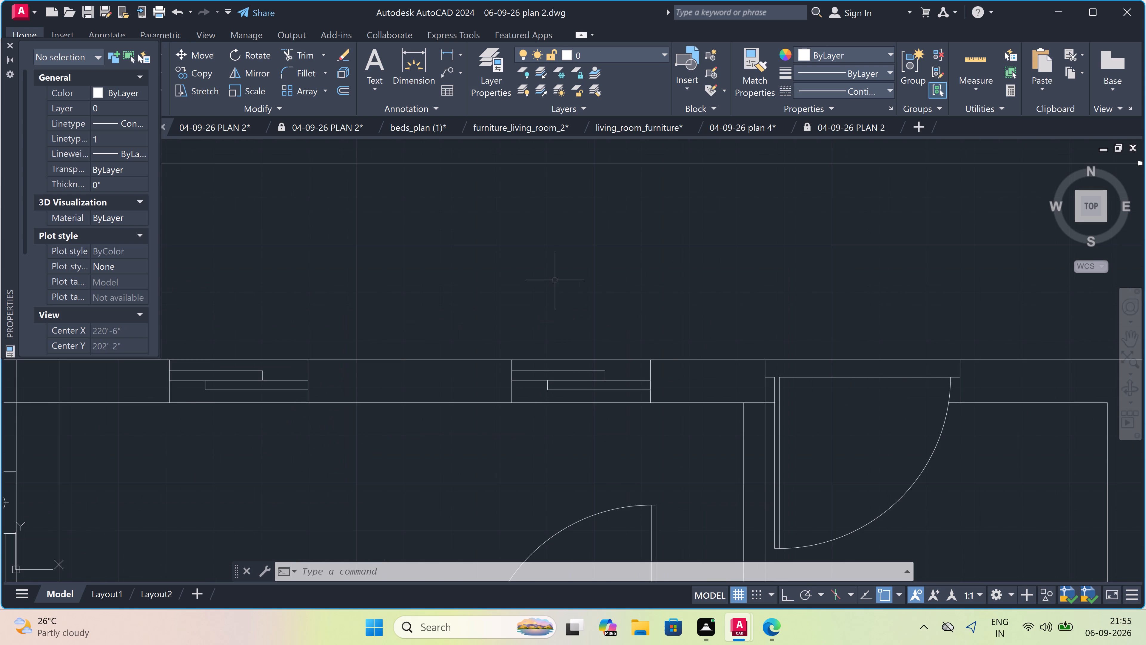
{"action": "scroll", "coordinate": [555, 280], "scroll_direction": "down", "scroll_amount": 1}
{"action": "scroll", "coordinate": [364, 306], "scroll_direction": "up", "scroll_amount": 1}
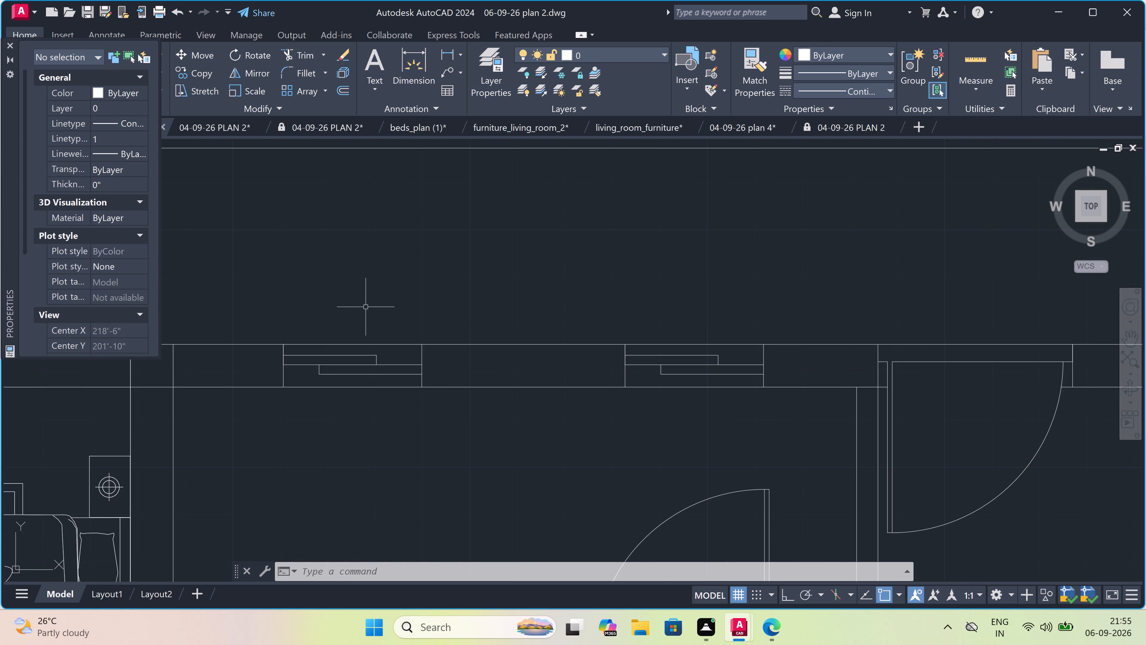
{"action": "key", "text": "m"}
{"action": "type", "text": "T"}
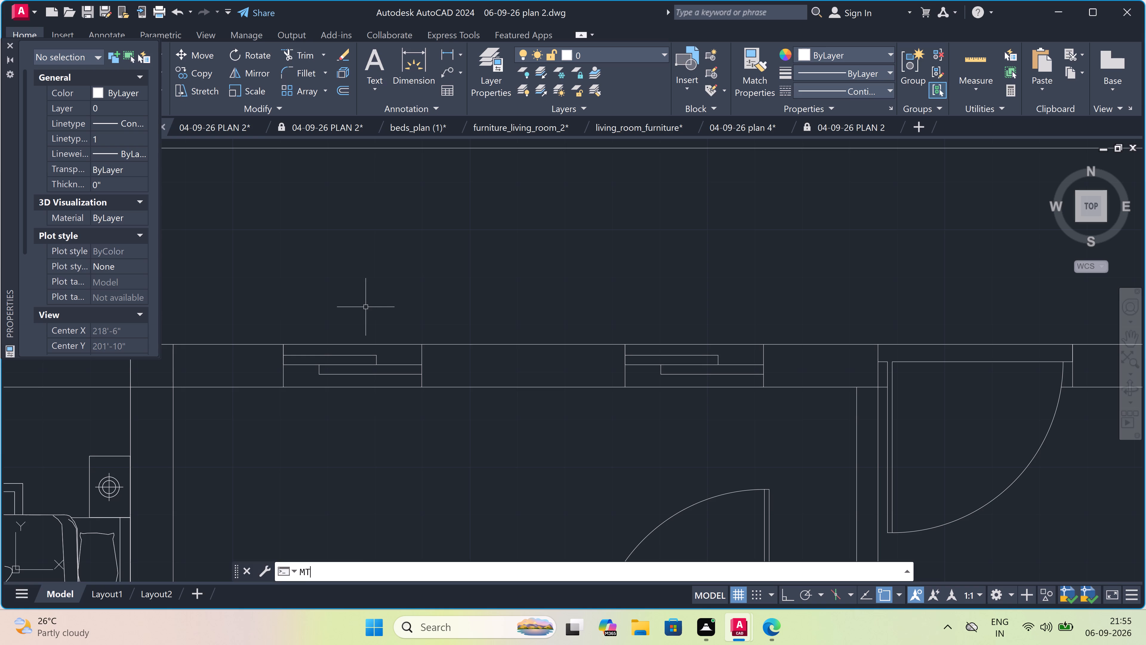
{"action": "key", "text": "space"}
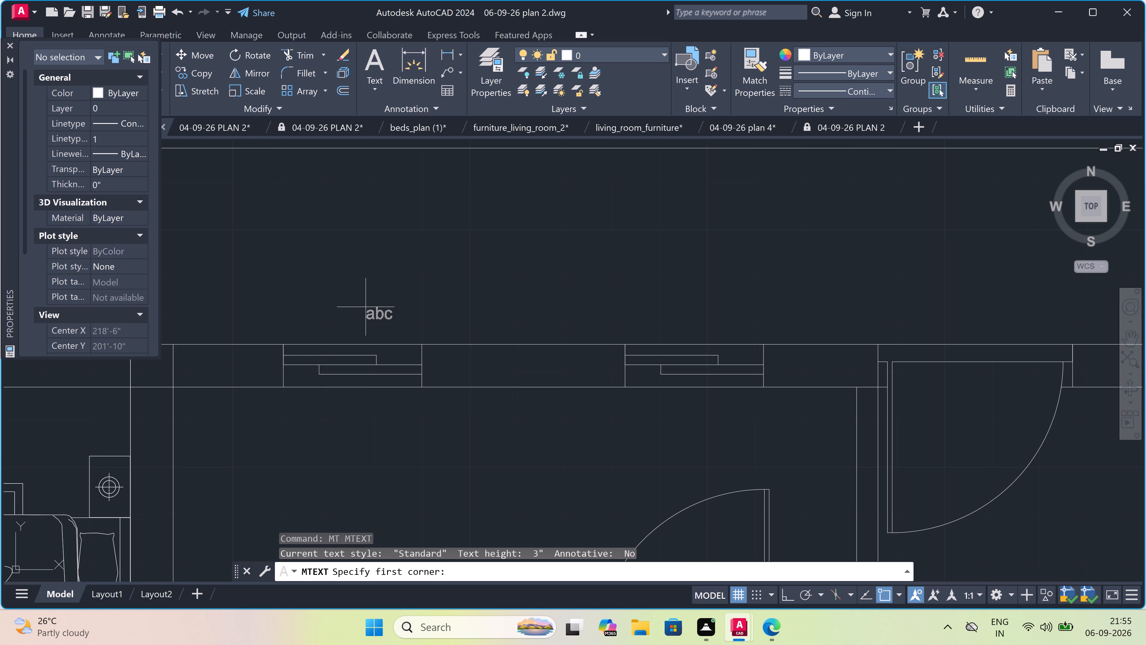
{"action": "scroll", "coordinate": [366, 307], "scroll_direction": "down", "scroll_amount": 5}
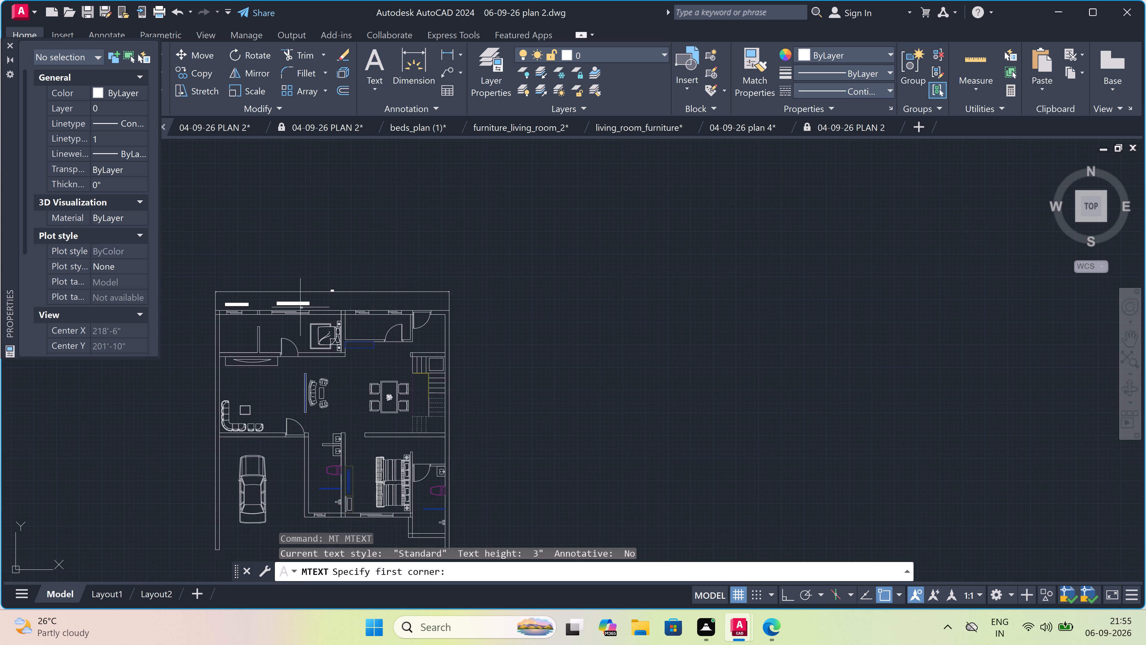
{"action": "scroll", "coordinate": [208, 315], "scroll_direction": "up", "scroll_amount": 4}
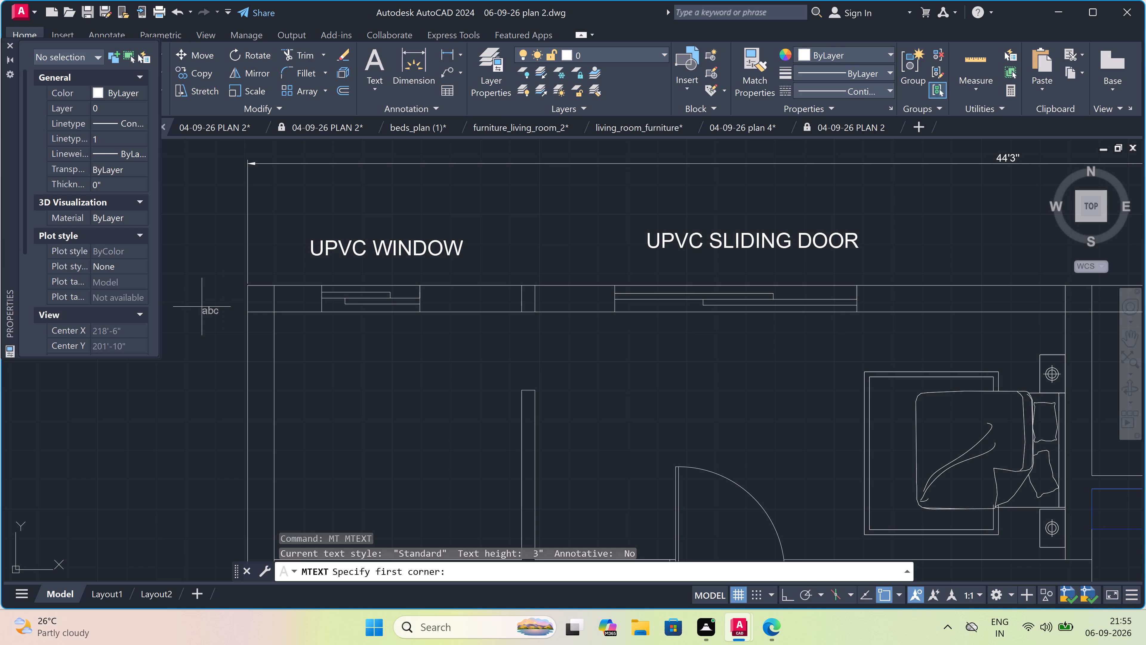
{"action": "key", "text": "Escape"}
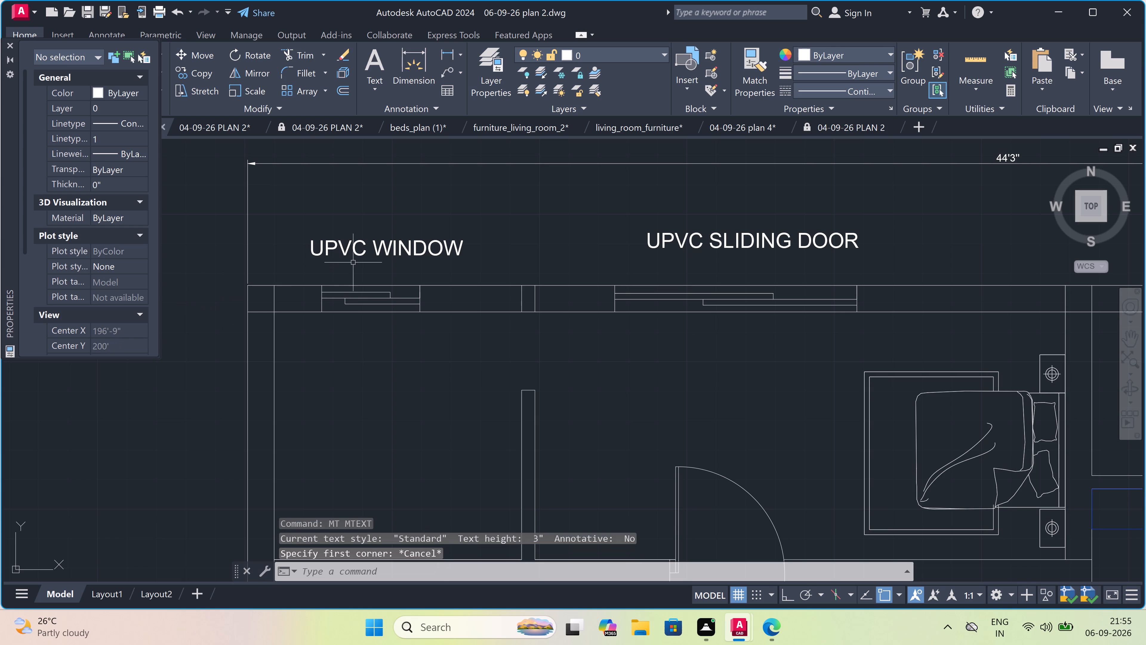
Copy the "UPVC WINDOW" label from the small upper-left window to above the two small windows right of the bedroom along the upper wall.
{"action": "left_click", "coordinate": [392, 247]}
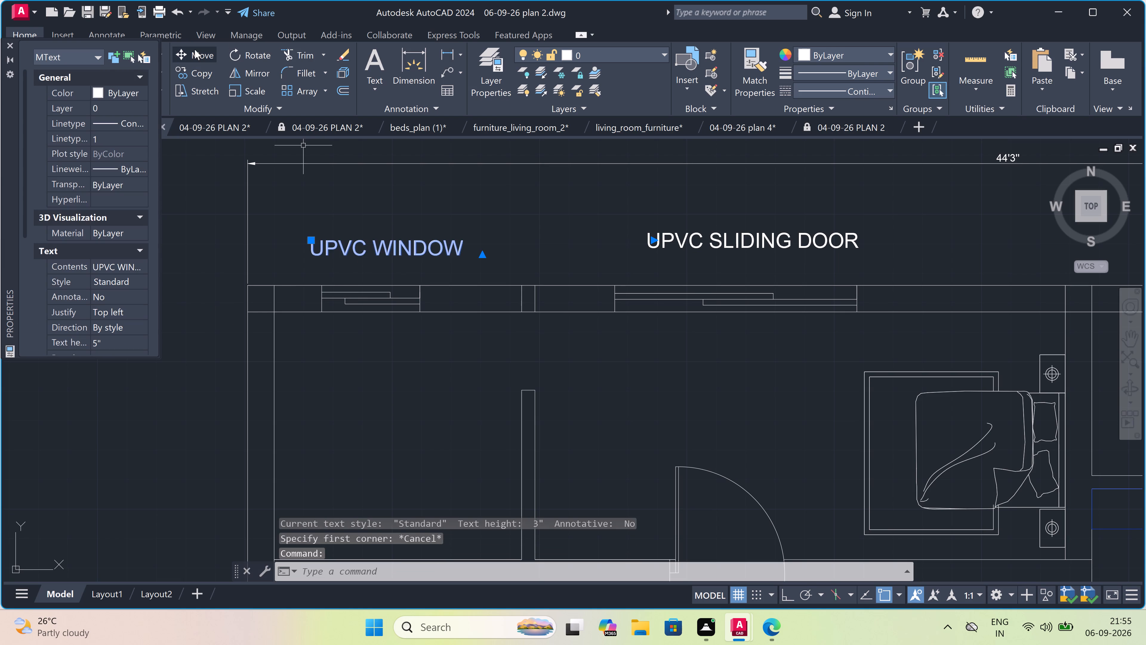
{"action": "left_click_drag", "start_coordinate": [199, 73], "coordinate": [203, 79]}
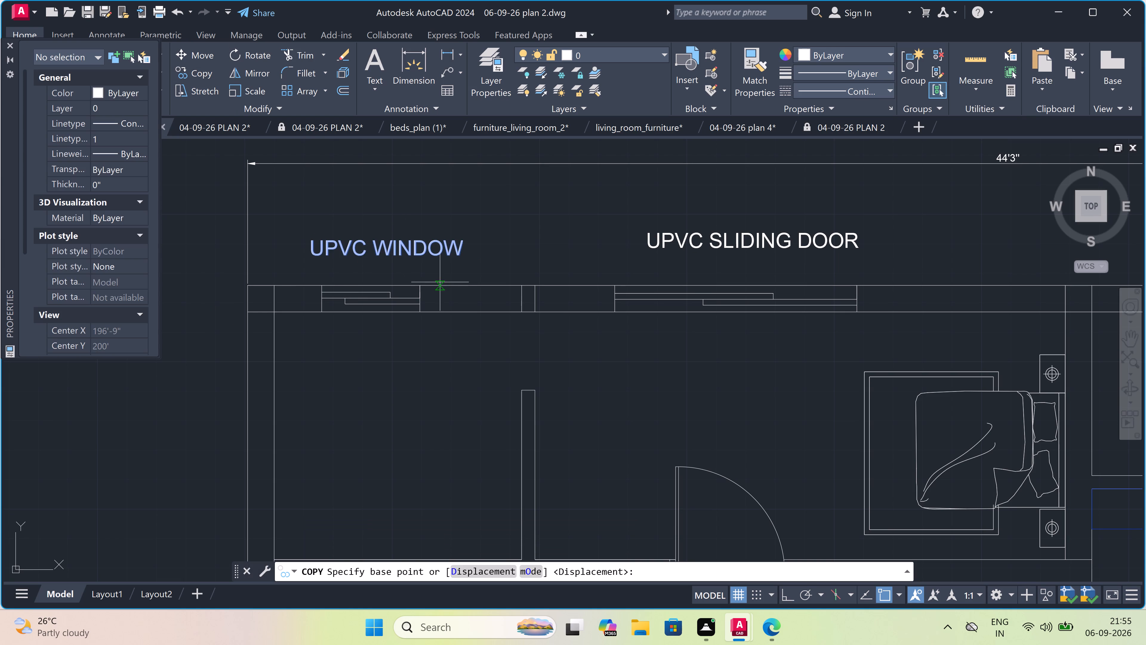
{"action": "left_click", "coordinate": [388, 245]}
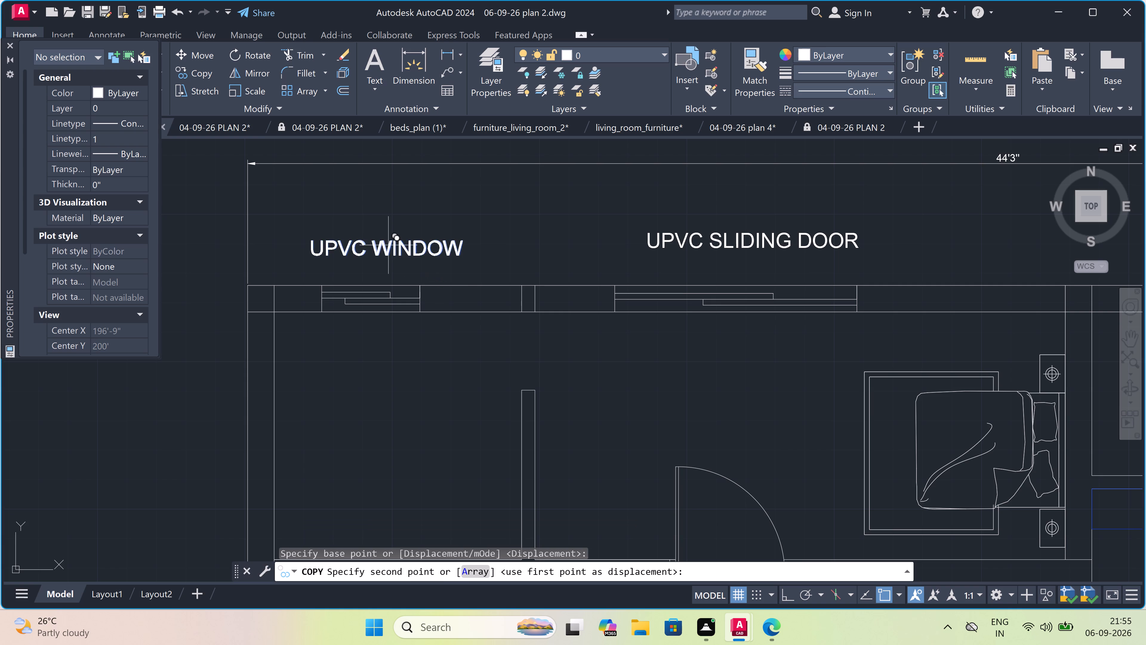
{"action": "scroll", "coordinate": [448, 235], "scroll_direction": "down", "scroll_amount": 5}
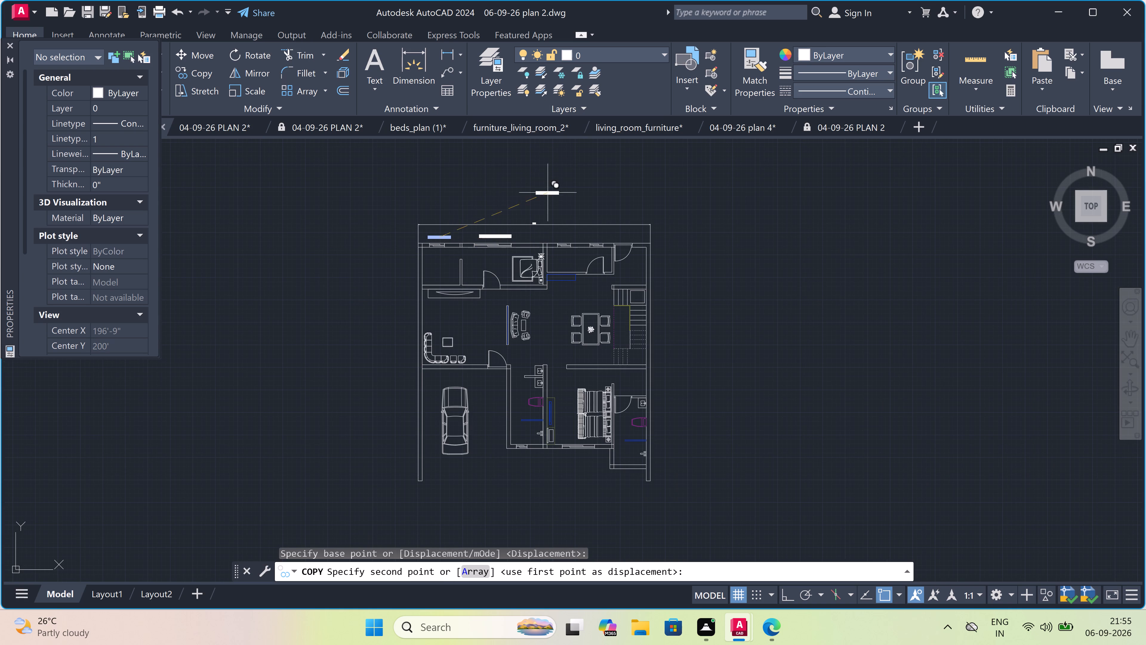
{"action": "scroll", "coordinate": [550, 224], "scroll_direction": "up", "scroll_amount": 4}
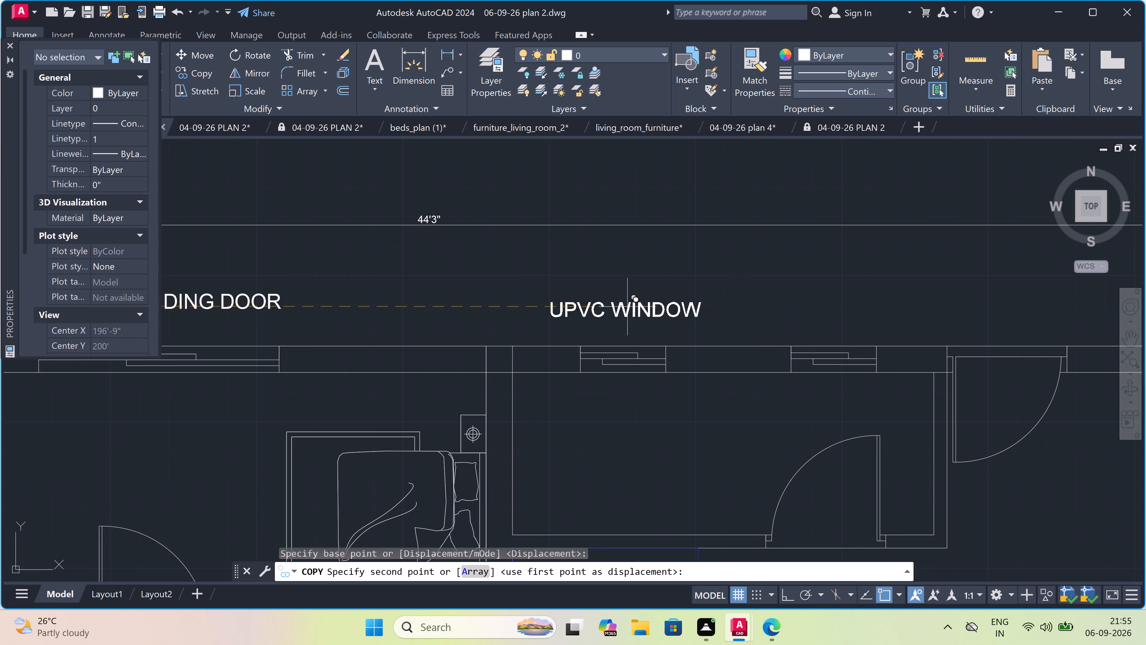
{"action": "left_click", "coordinate": [620, 306]}
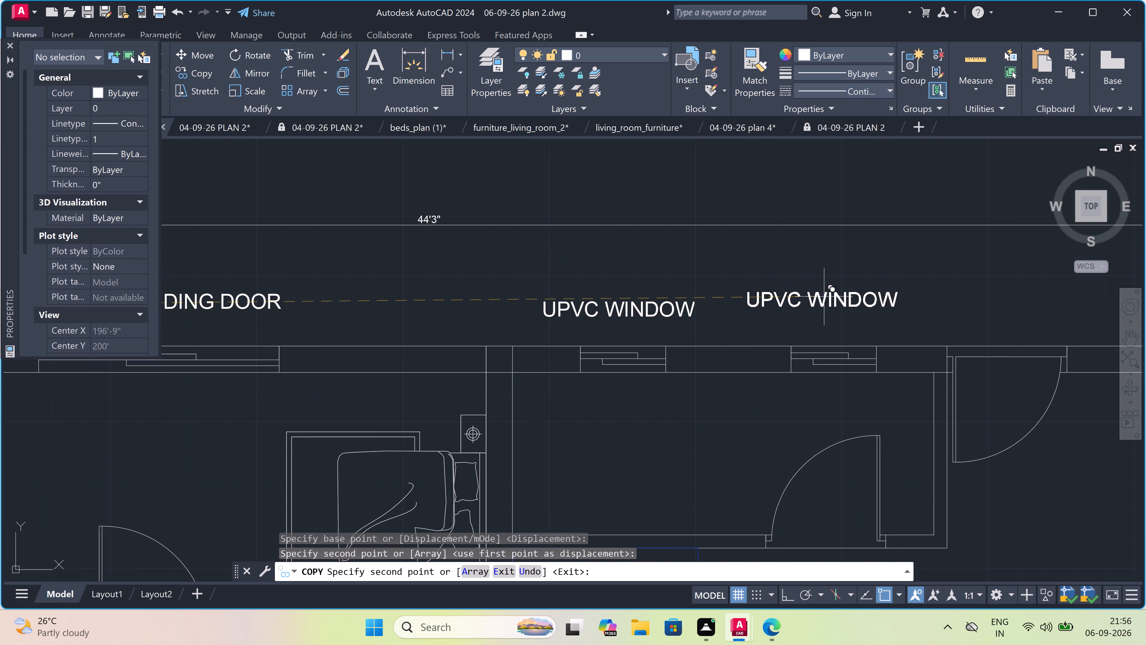
{"action": "left_click", "coordinate": [827, 302]}
{"action": "left_click", "coordinate": [829, 303]}
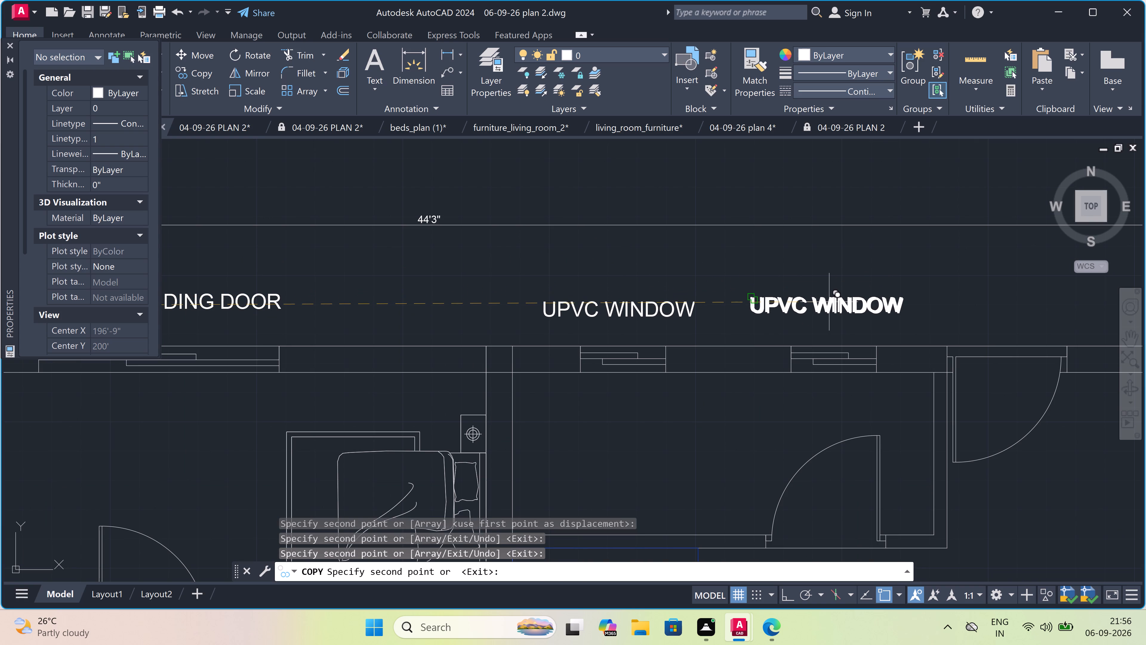
{"action": "key", "text": "Escape"}
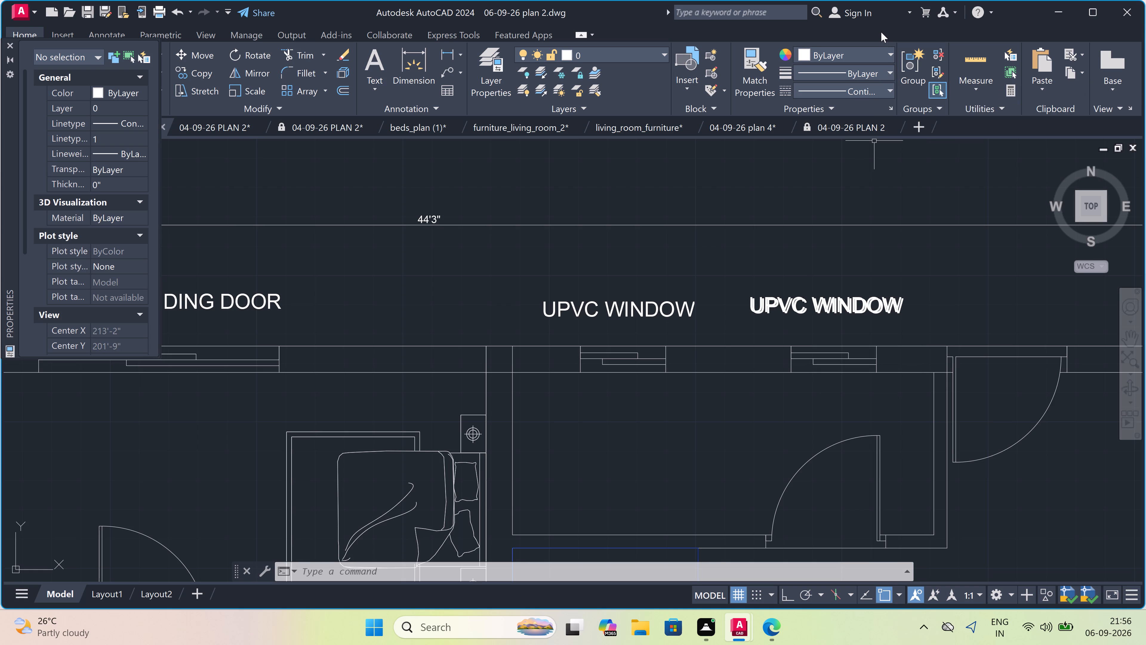
Delete the duplicate "UPVC WINDOW" label overlapping the one above the rightmost window of the upper wall.
{"action": "left_click", "coordinate": [894, 43]}
{"action": "scroll", "coordinate": [815, 265], "scroll_direction": "up", "scroll_amount": 3}
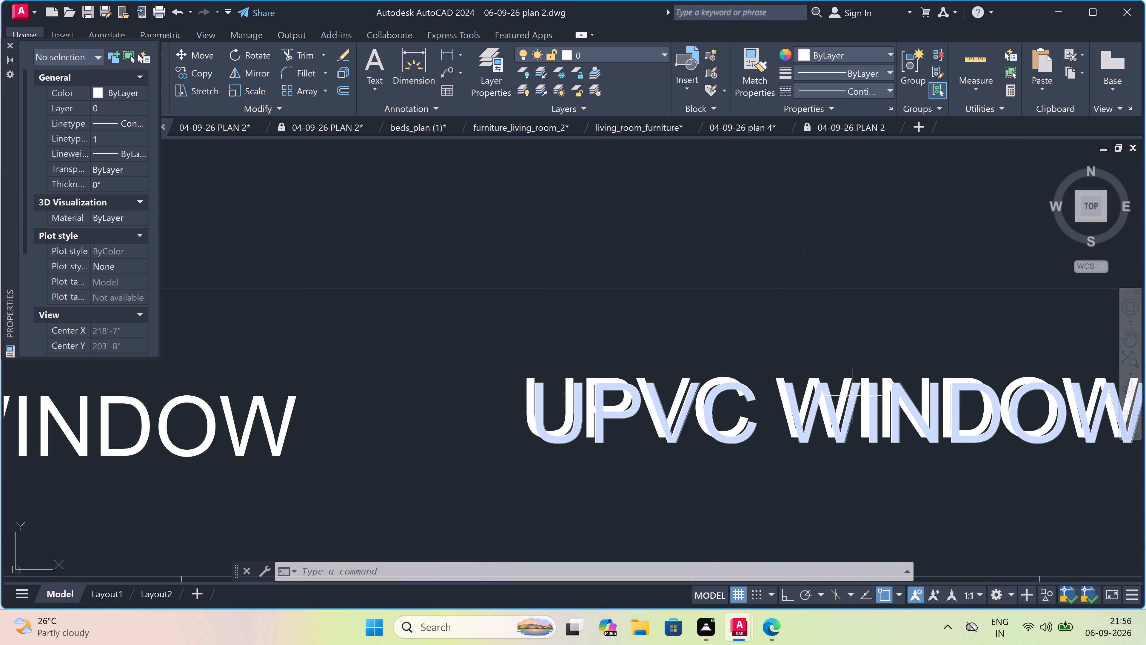
{"action": "left_click", "coordinate": [853, 397]}
{"action": "left_click", "coordinate": [853, 400]}
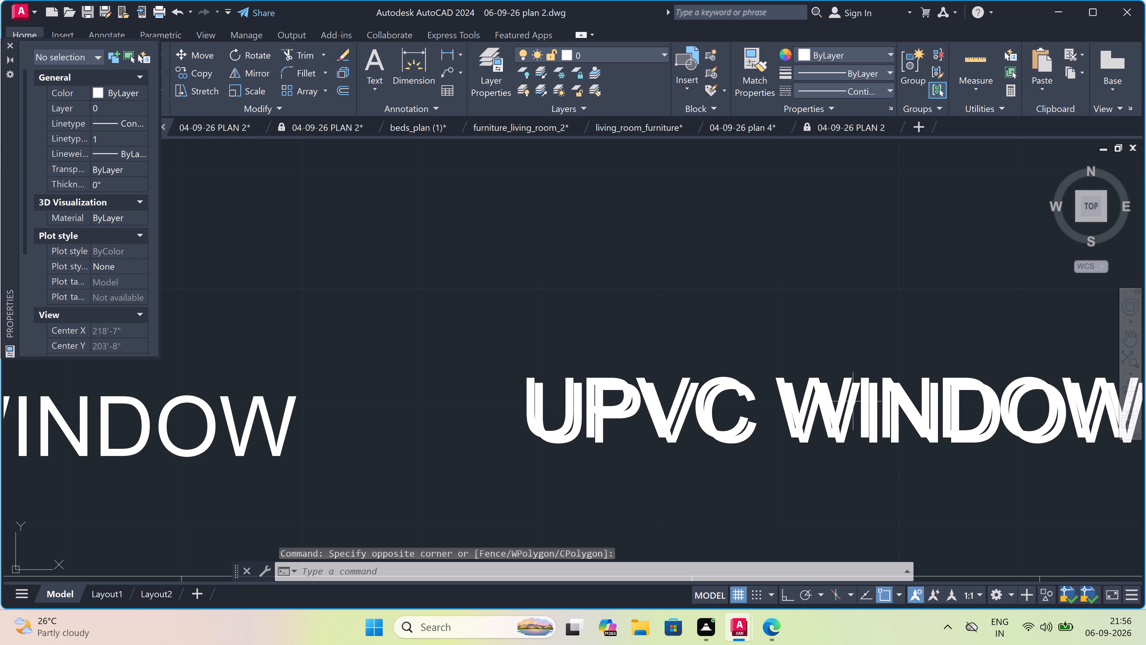
{"action": "left_click", "coordinate": [853, 401]}
{"action": "left_click", "coordinate": [853, 403]}
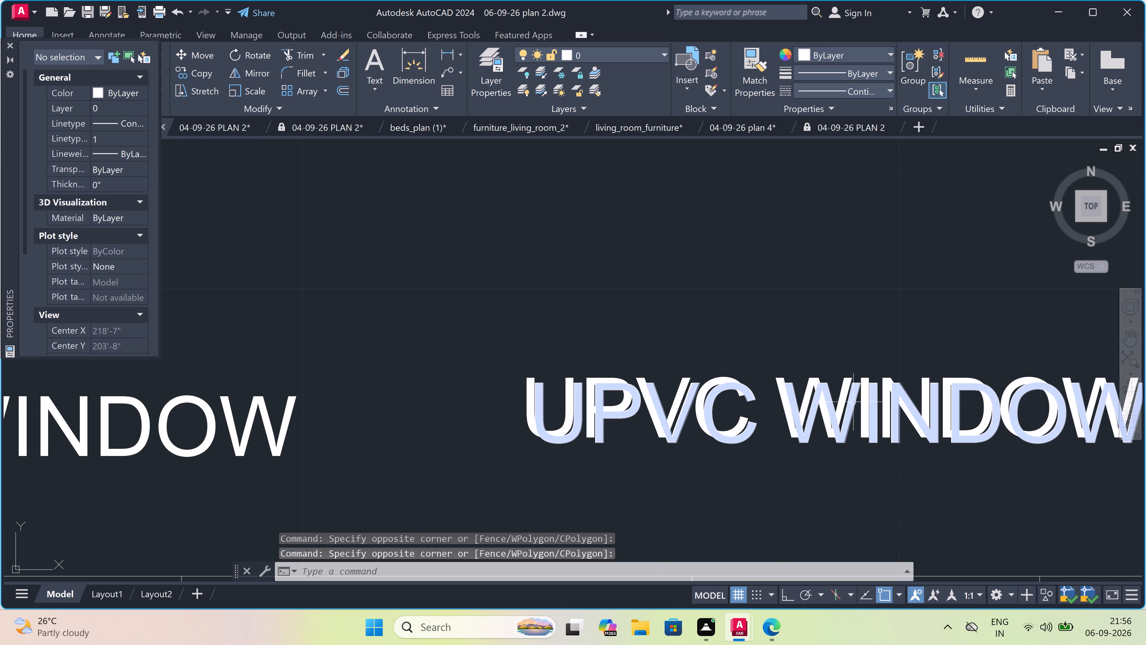
{"action": "left_click", "coordinate": [853, 402]}
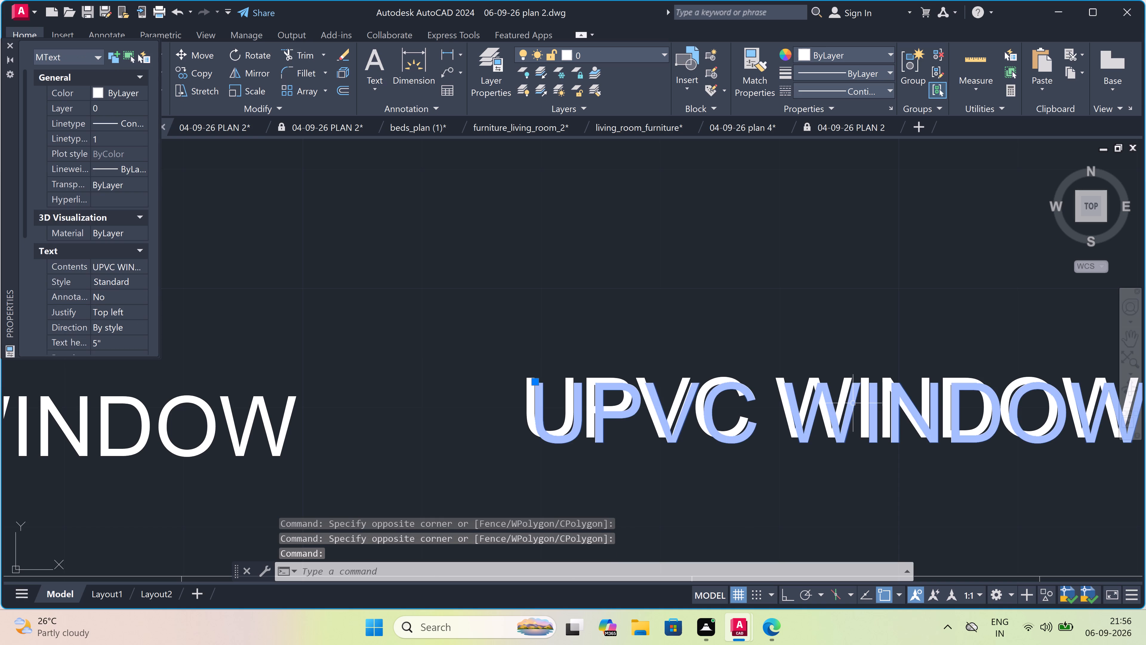
{"action": "key", "text": "Delete"}
Copy the rightmost "UPVC WINDOW" label to above the door opening at the right end of the upper wall.
{"action": "scroll", "coordinate": [856, 397], "scroll_direction": "down", "scroll_amount": 5}
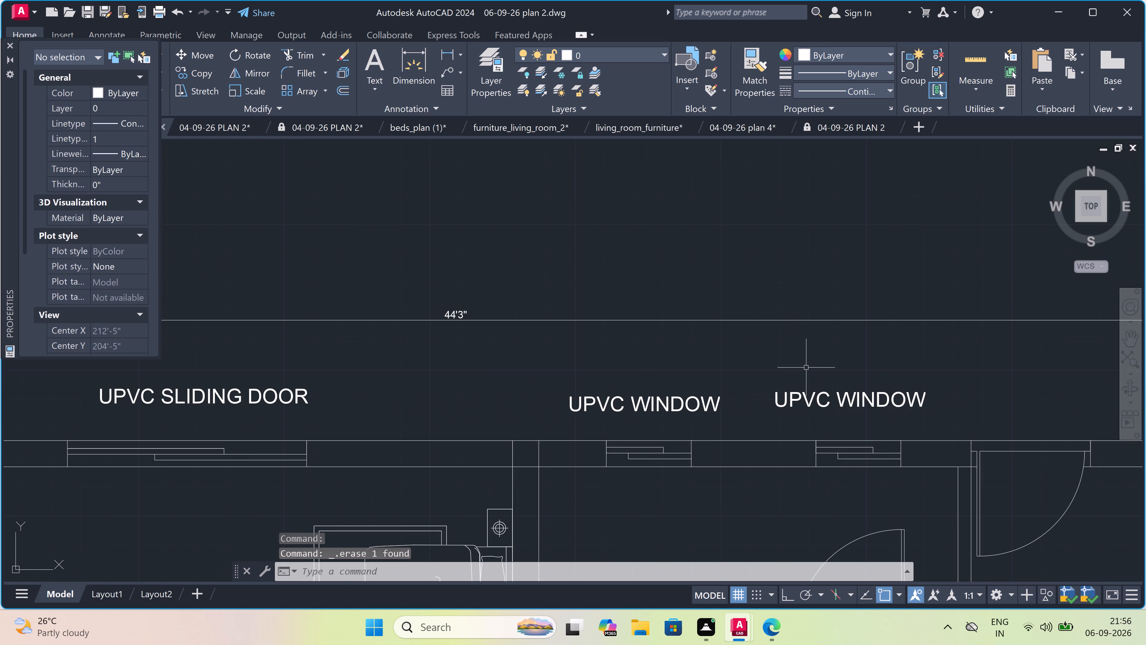
{"action": "scroll", "coordinate": [805, 380], "scroll_direction": "down", "scroll_amount": 3}
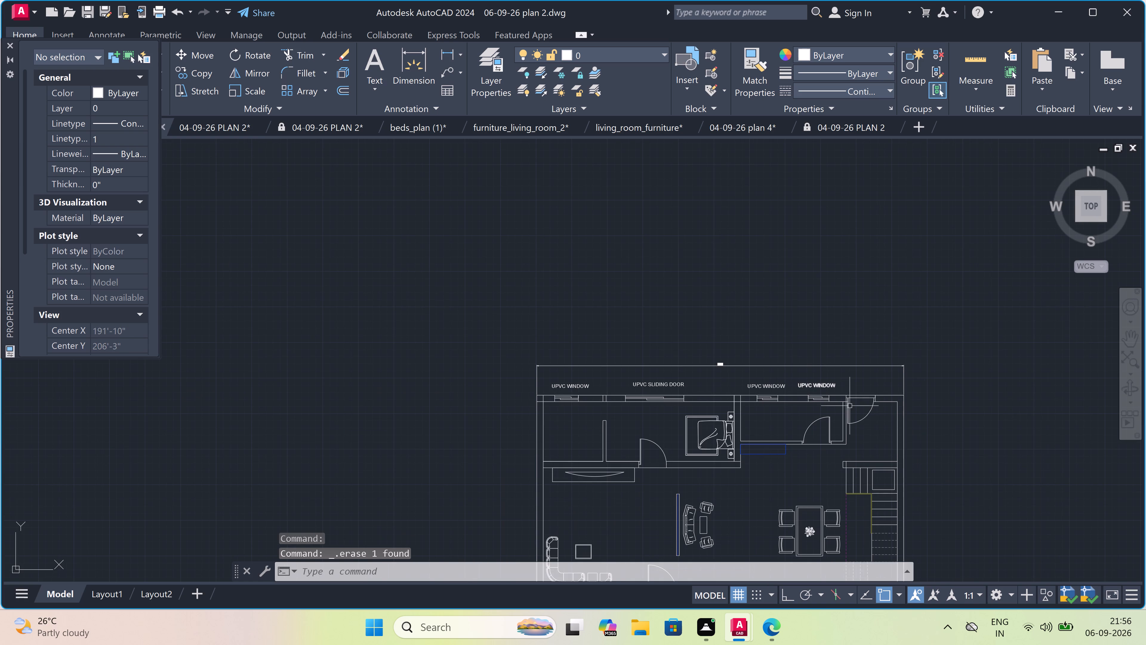
{"action": "scroll", "coordinate": [877, 382], "scroll_direction": "up", "scroll_amount": 4}
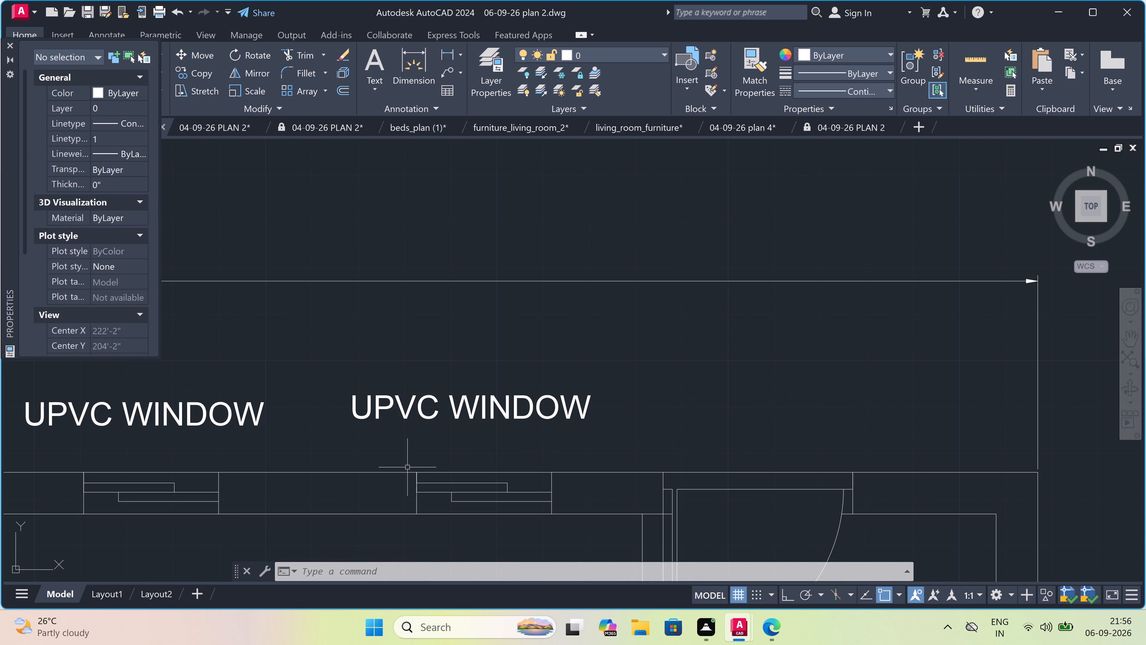
{"action": "double_click", "coordinate": [452, 408]}
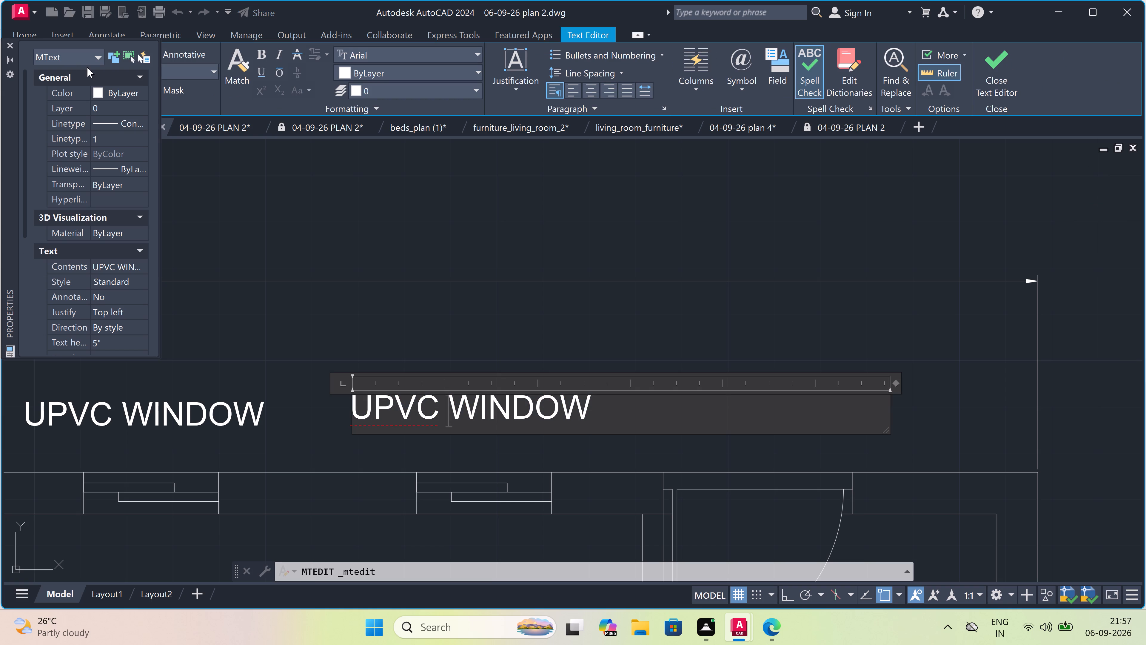
{"action": "key", "text": "Escape"}
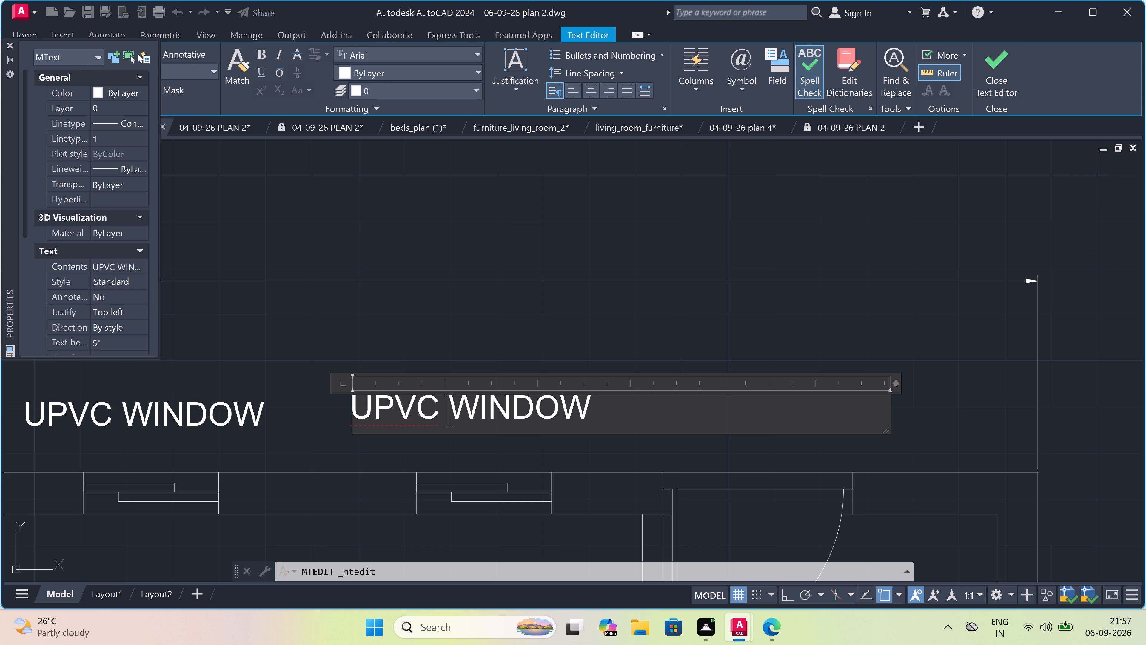
{"action": "left_click", "coordinate": [513, 411]}
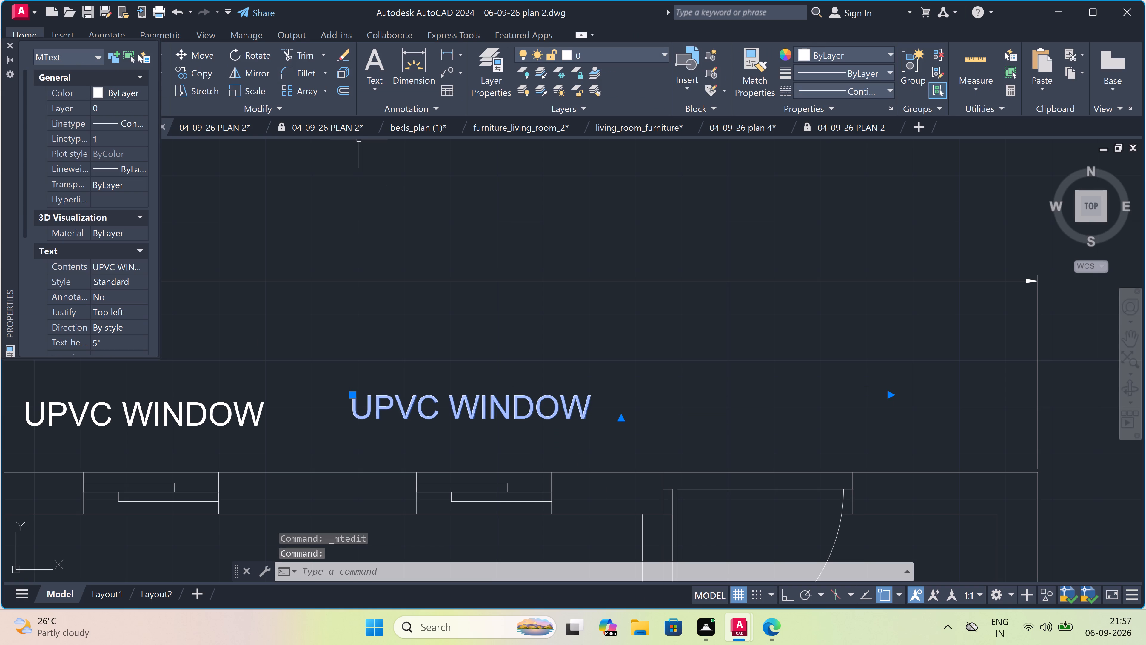
{"action": "double_click", "coordinate": [198, 74]}
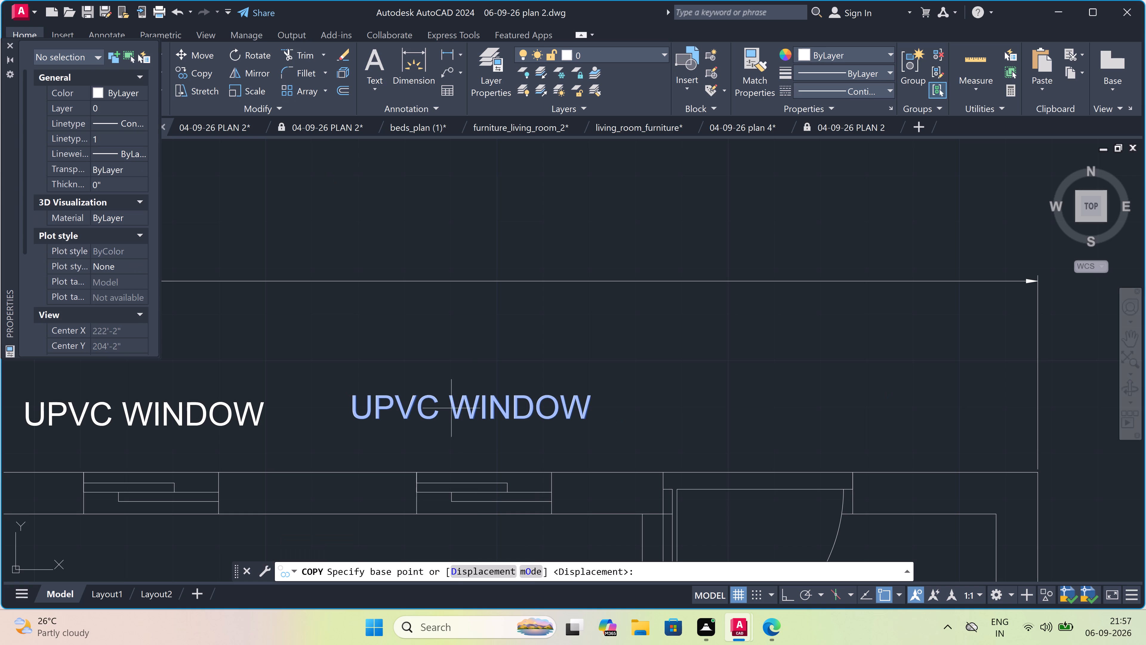
{"action": "left_click_drag", "start_coordinate": [451, 408], "coordinate": [459, 409]}
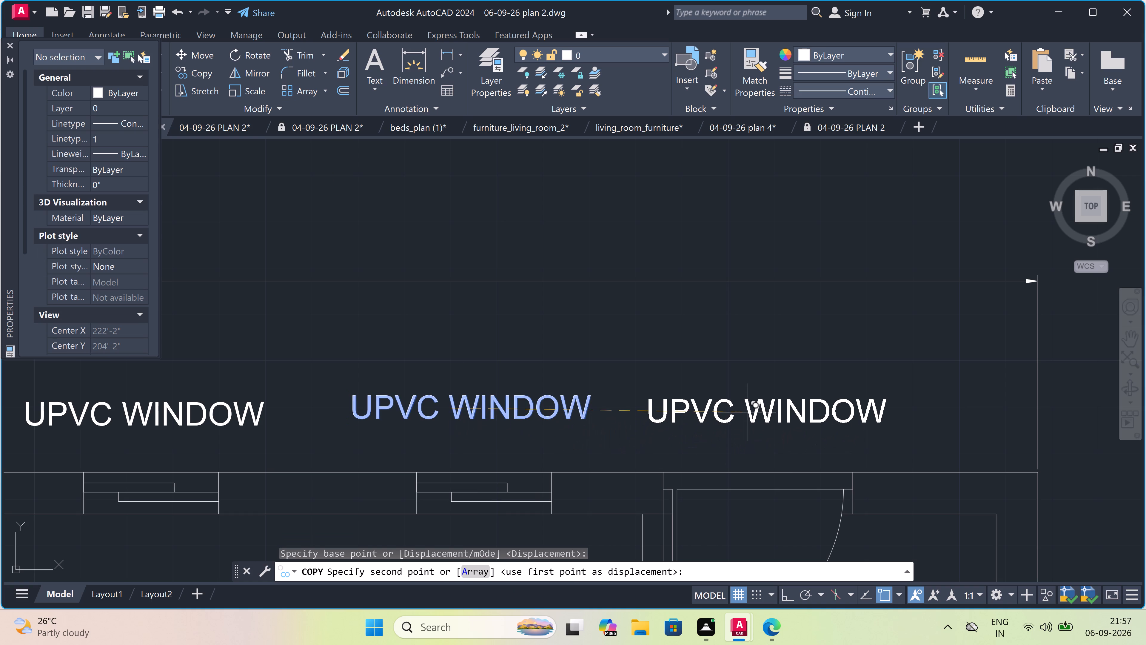
{"action": "left_click", "coordinate": [748, 412]}
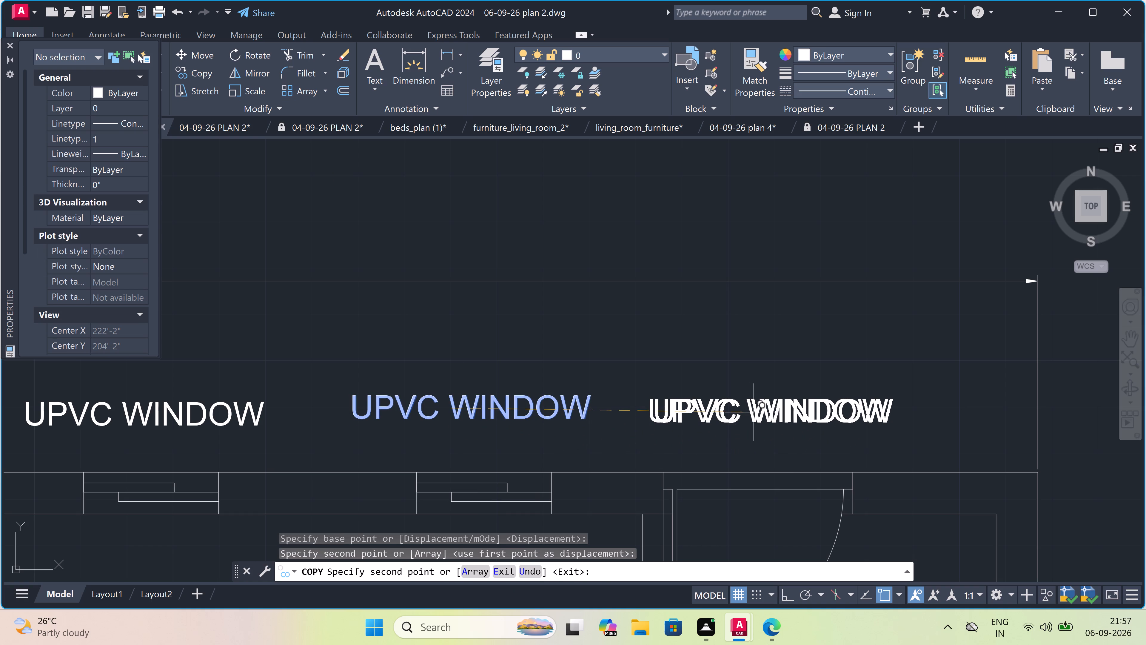
{"action": "key", "text": "Escape"}
Change the text of the copied label above the upper-right door to "UPVC DOOR".
{"action": "double_click", "coordinate": [756, 411]}
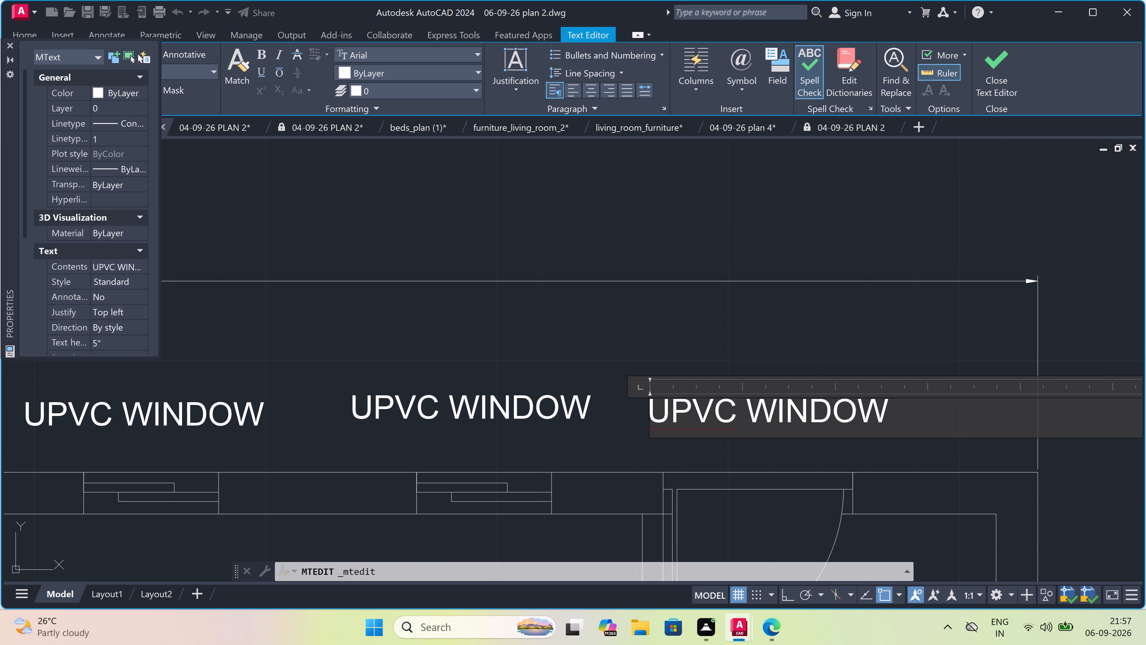
{"action": "left_click", "coordinate": [917, 410]}
{"action": "key", "text": "BackSpace"}
{"action": "key", "text": "BackSpace"}
{"action": "key", "text": "BackSpace"}
{"action": "key", "text": "BackSpace"}
{"action": "key", "text": "BackSpace"}
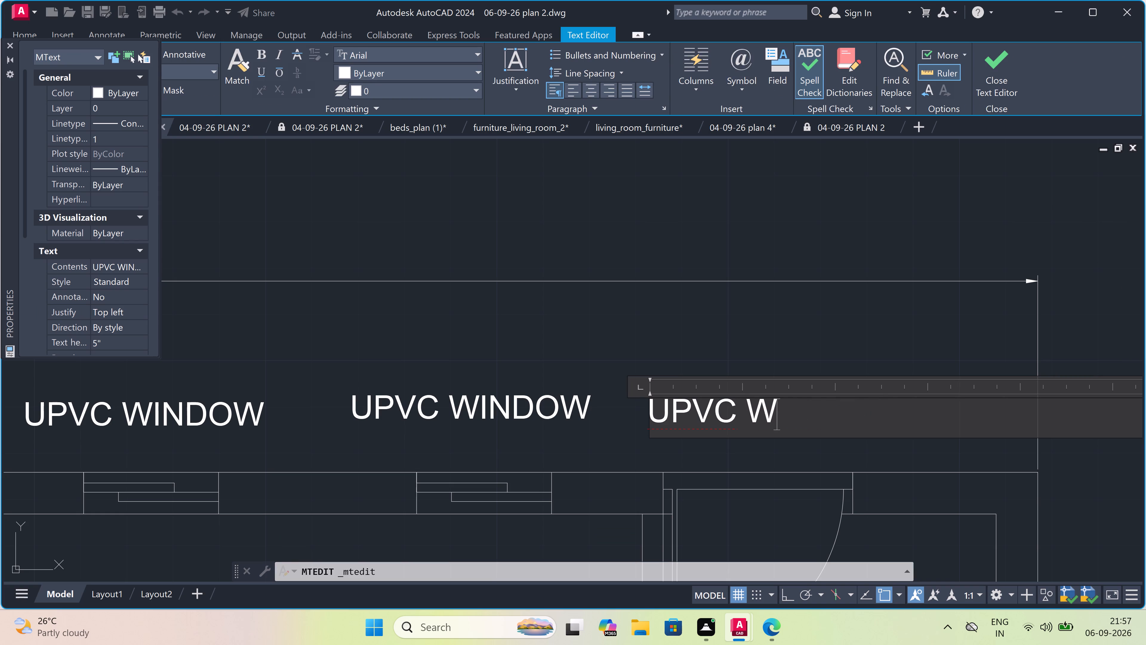
{"action": "key", "text": "BackSpace"}
{"action": "type", "text": "DOOR"}
{"action": "left_click", "coordinate": [918, 332]}
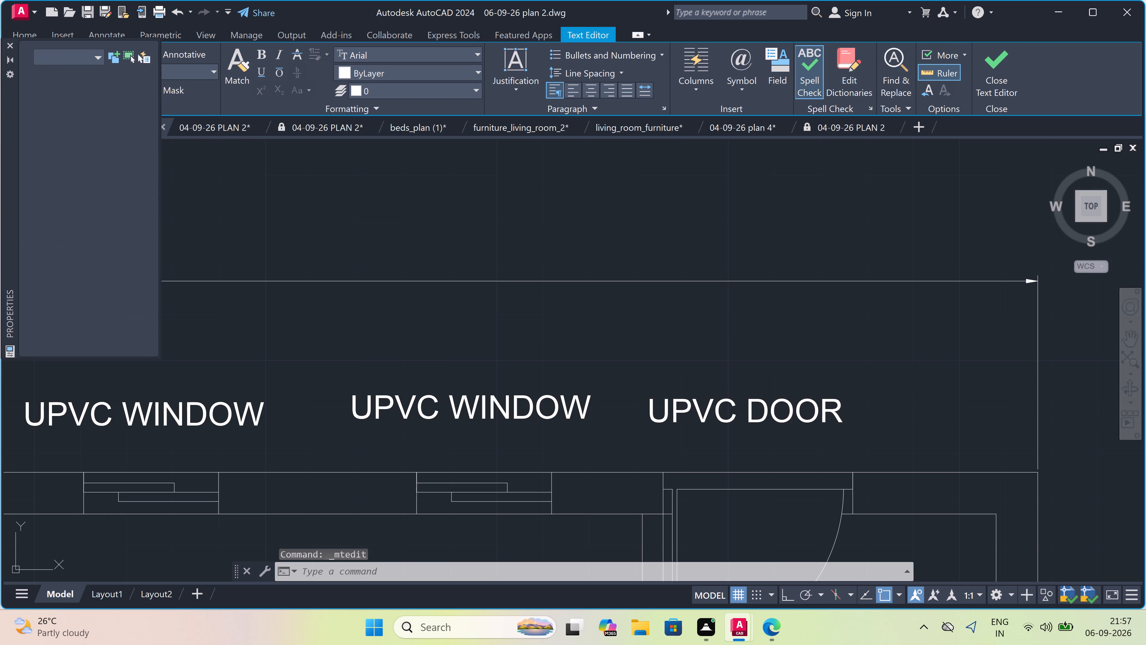
{"action": "scroll", "coordinate": [808, 390], "scroll_direction": "down", "scroll_amount": 4}
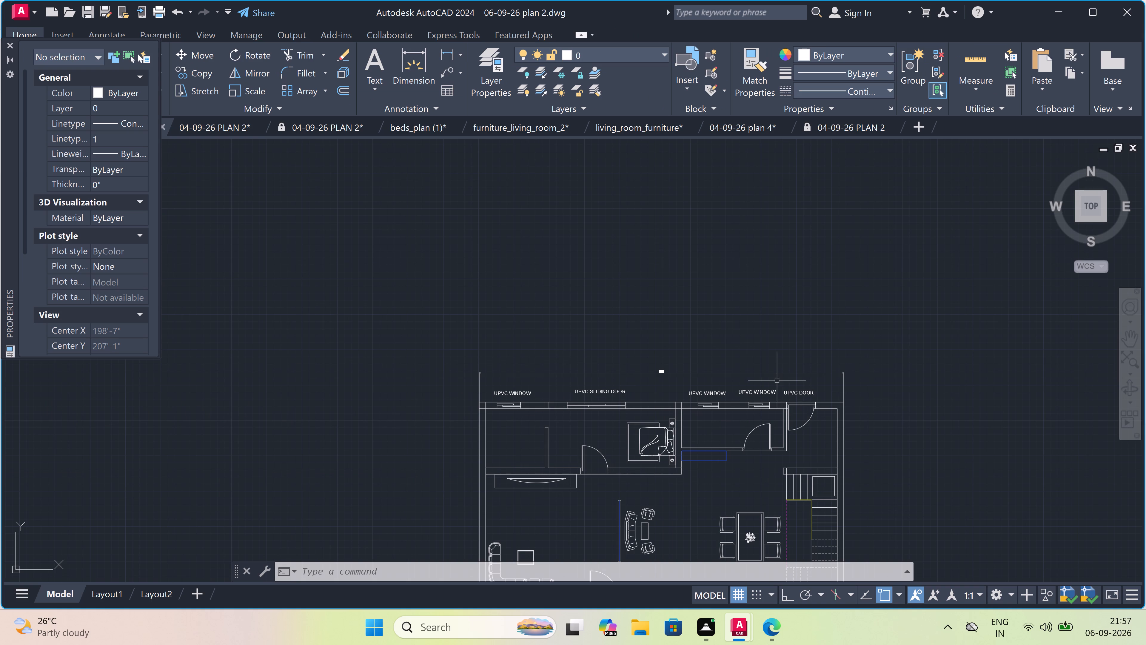
Delete the overall horizontal dimension above the plan's upper wall.
{"action": "scroll", "coordinate": [773, 380], "scroll_direction": "down", "scroll_amount": 1}
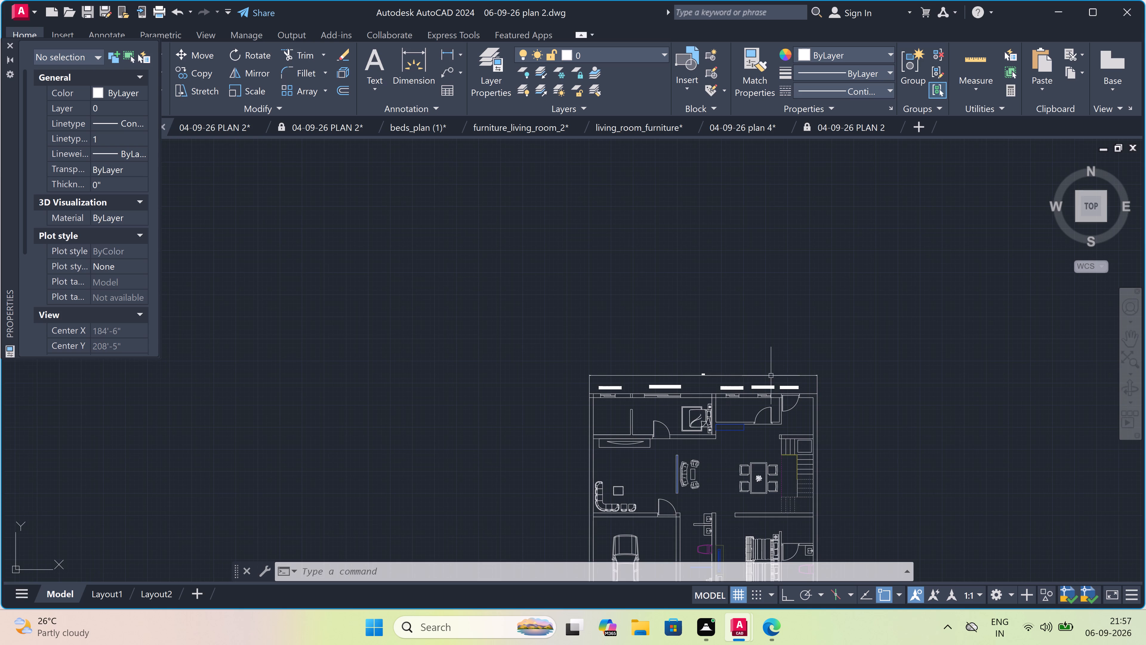
{"action": "left_click", "coordinate": [768, 375]}
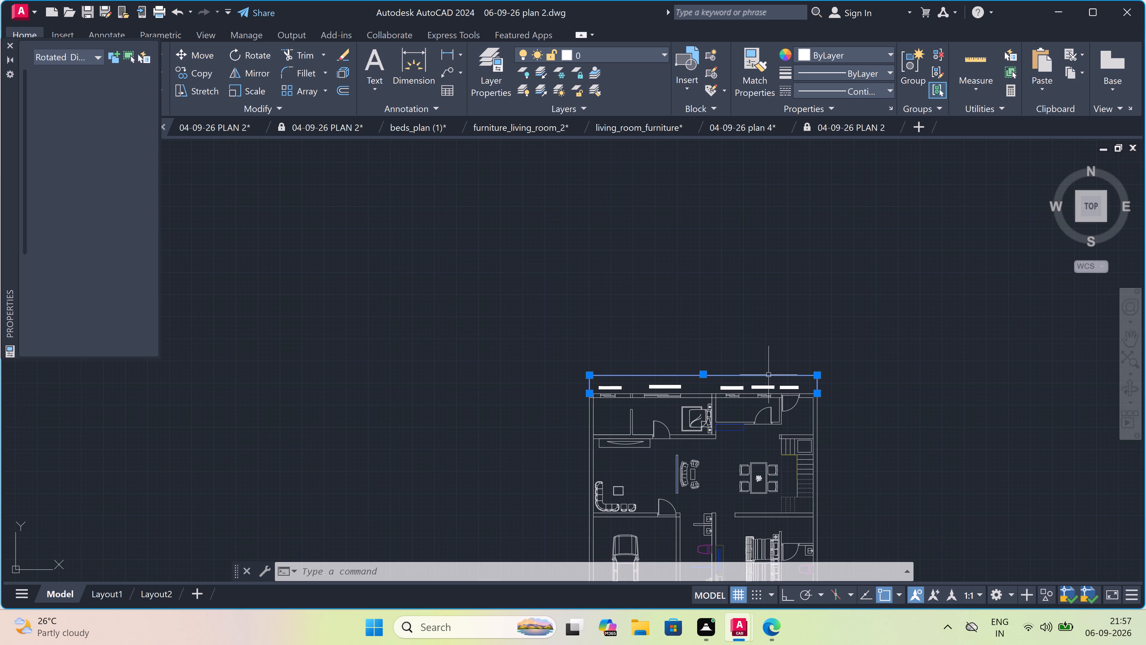
{"action": "key", "text": "Delete"}
Add multiline text reading 4'6" WIDE BALCONY ABOVE in the empty space above the upper wall's UPVC labels.
{"action": "scroll", "coordinate": [768, 374], "scroll_direction": "up", "scroll_amount": 2}
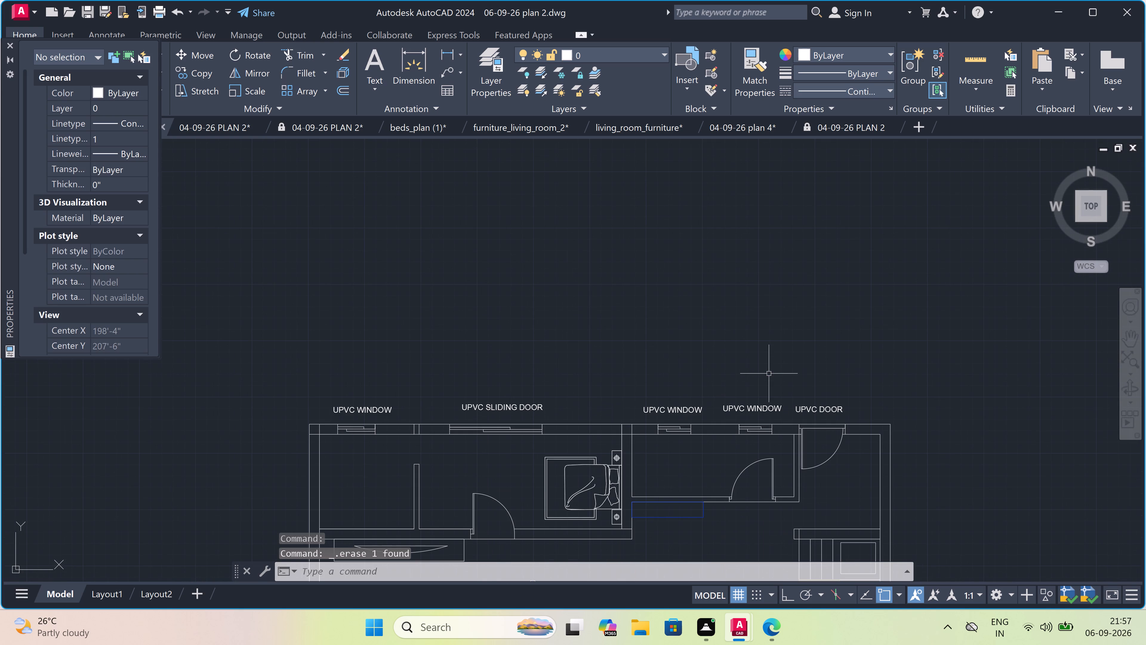
{"action": "scroll", "coordinate": [769, 372], "scroll_direction": "up", "scroll_amount": 1}
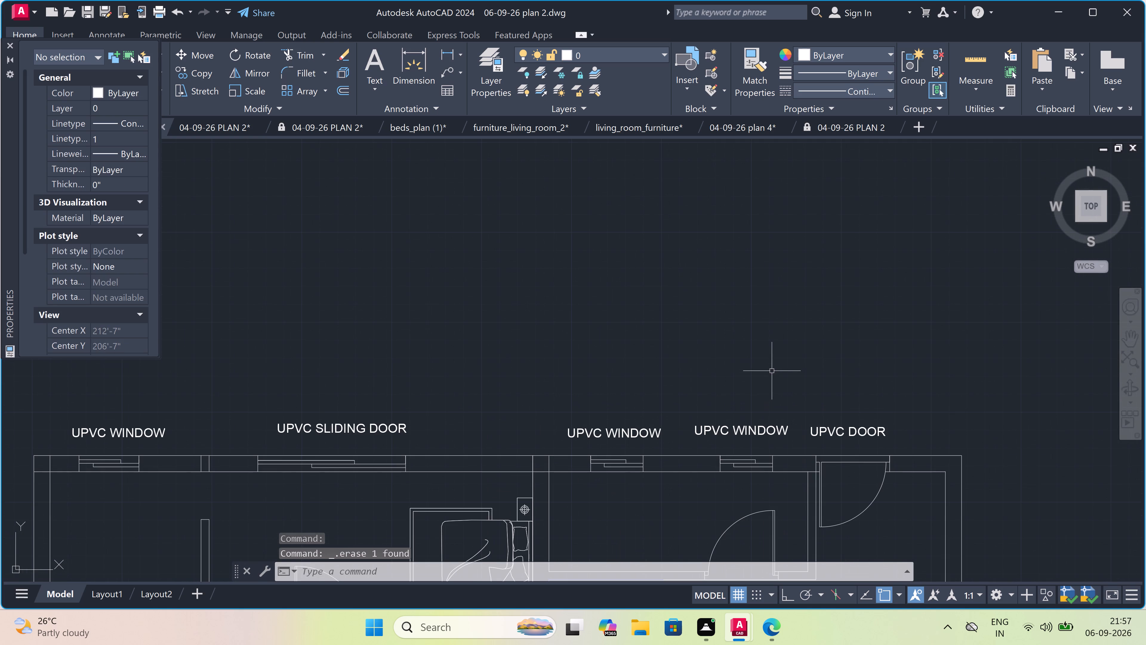
{"action": "type", "text": "MT"}
{"action": "key", "text": "space"}
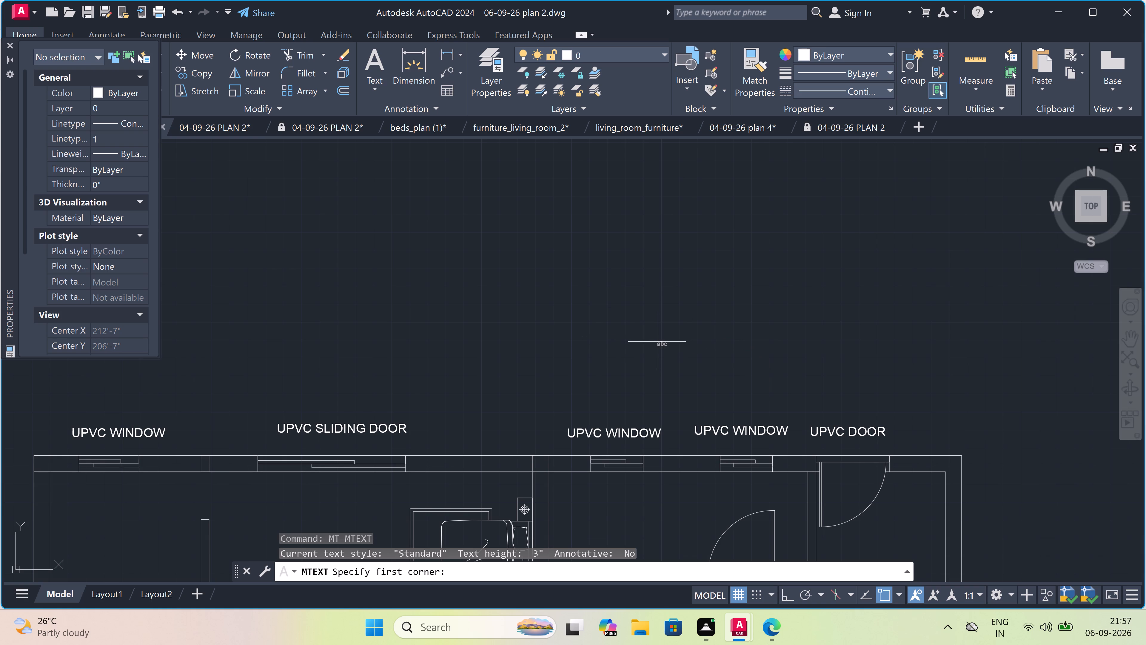
{"action": "left_click", "coordinate": [638, 343]}
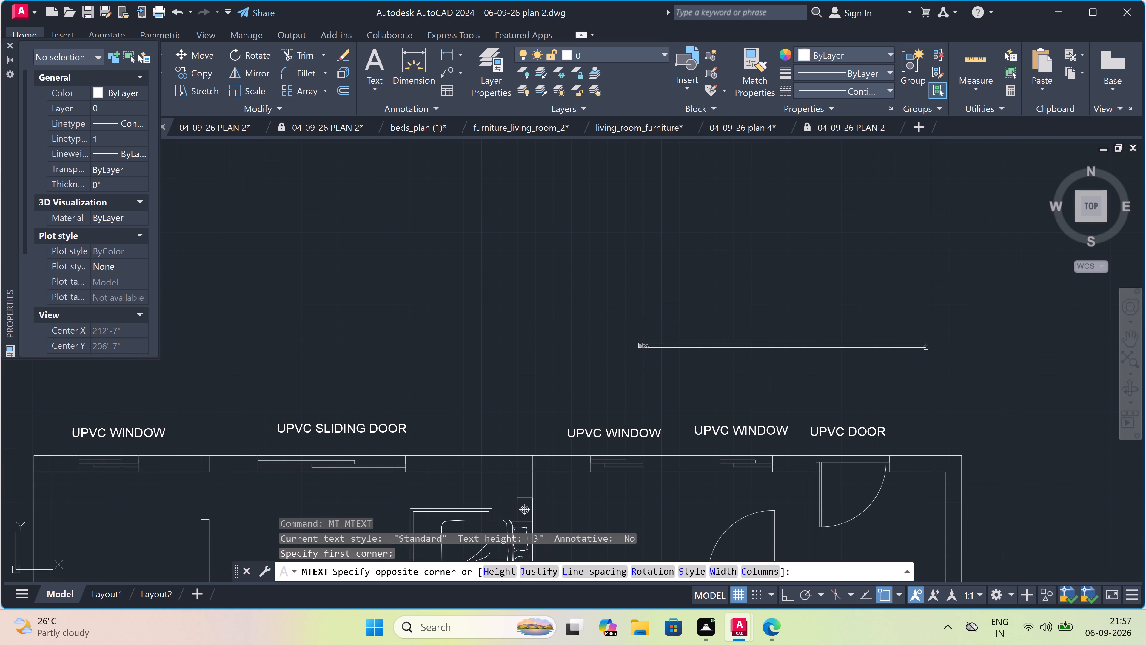
{"action": "left_click", "coordinate": [1015, 360]}
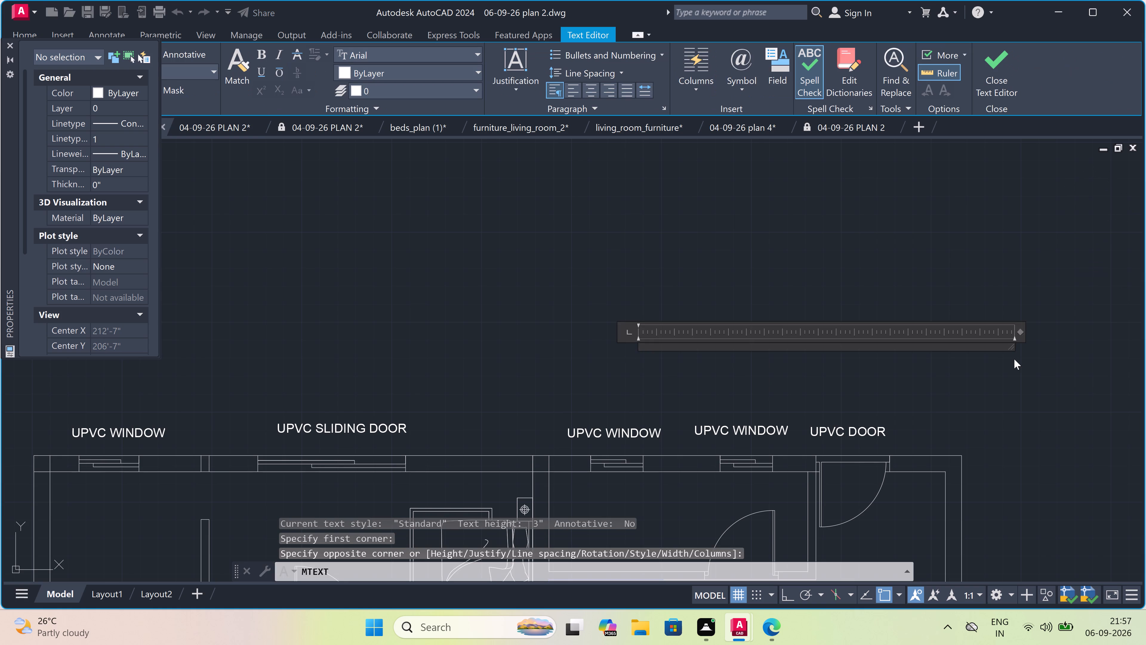
{"action": "key", "text": "4"}
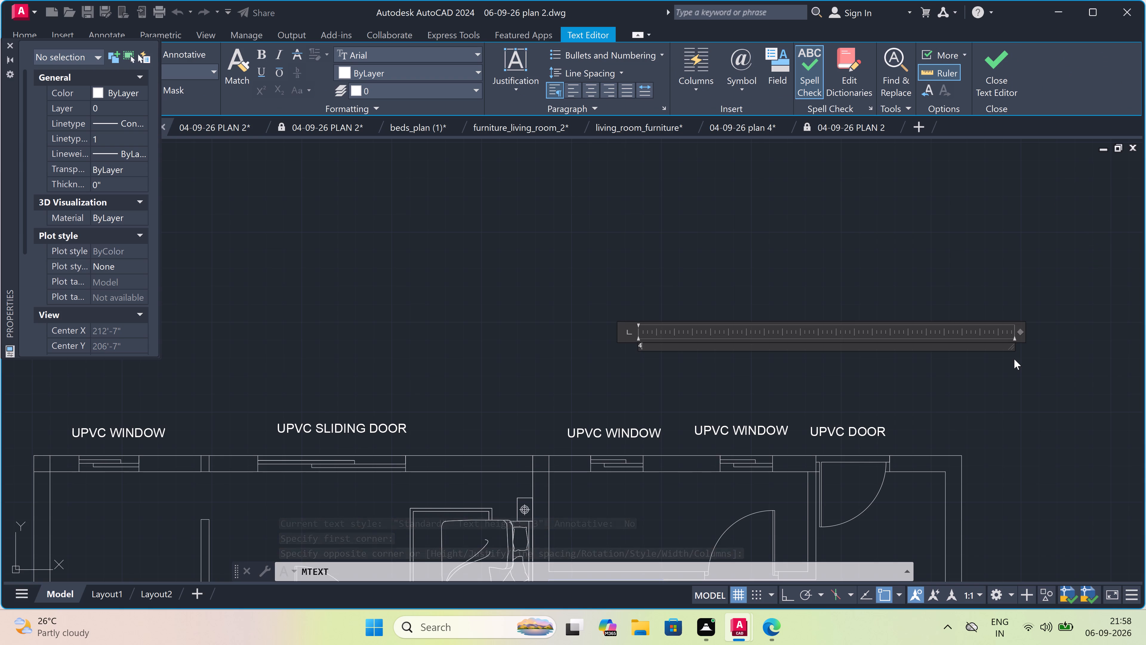
{"action": "type", "text": "'6"}
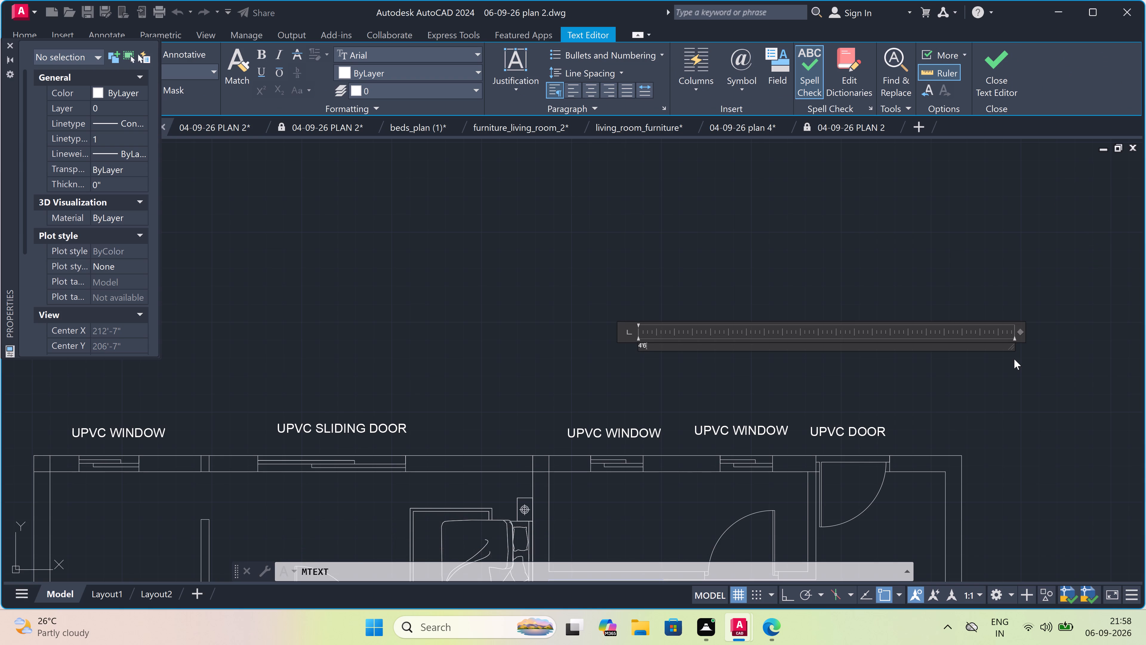
{"action": "key", "text": "shift+quotedbl"}
{"action": "key", "text": "space"}
{"action": "type", "text": "WI"}
{"action": "type", "text": "DE"}
{"action": "key", "text": "space"}
{"action": "type", "text": "BALCONY"}
{"action": "key", "text": "space"}
{"action": "type", "text": "ABOV"}
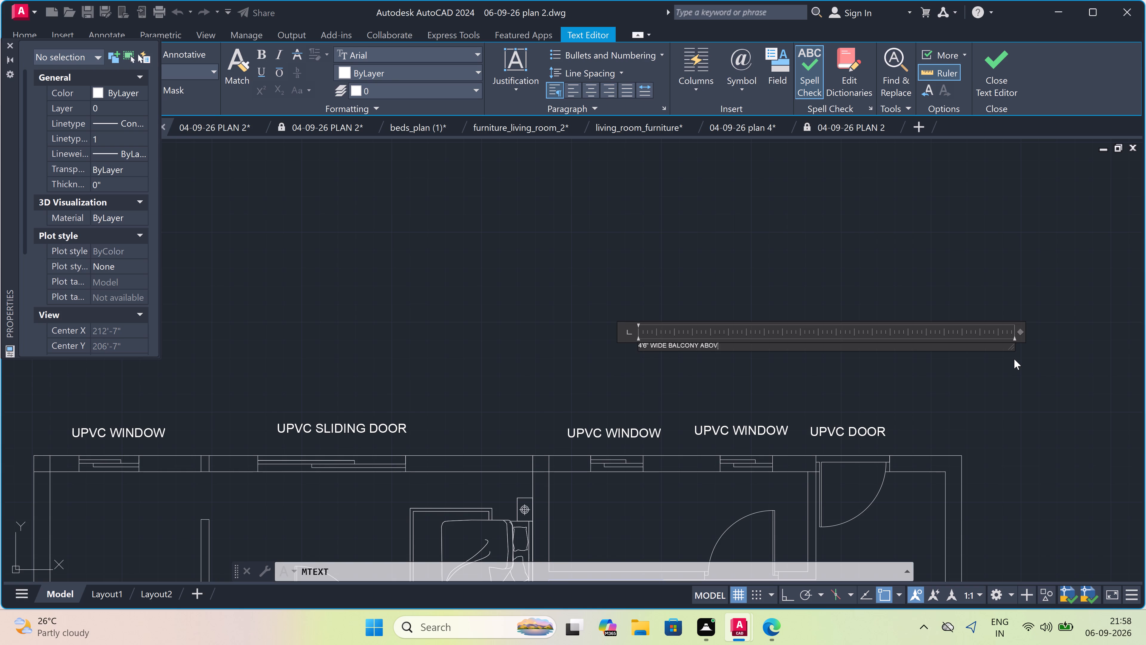
{"action": "key", "text": "e"}
{"action": "scroll", "coordinate": [757, 362], "scroll_direction": "up", "scroll_amount": 2}
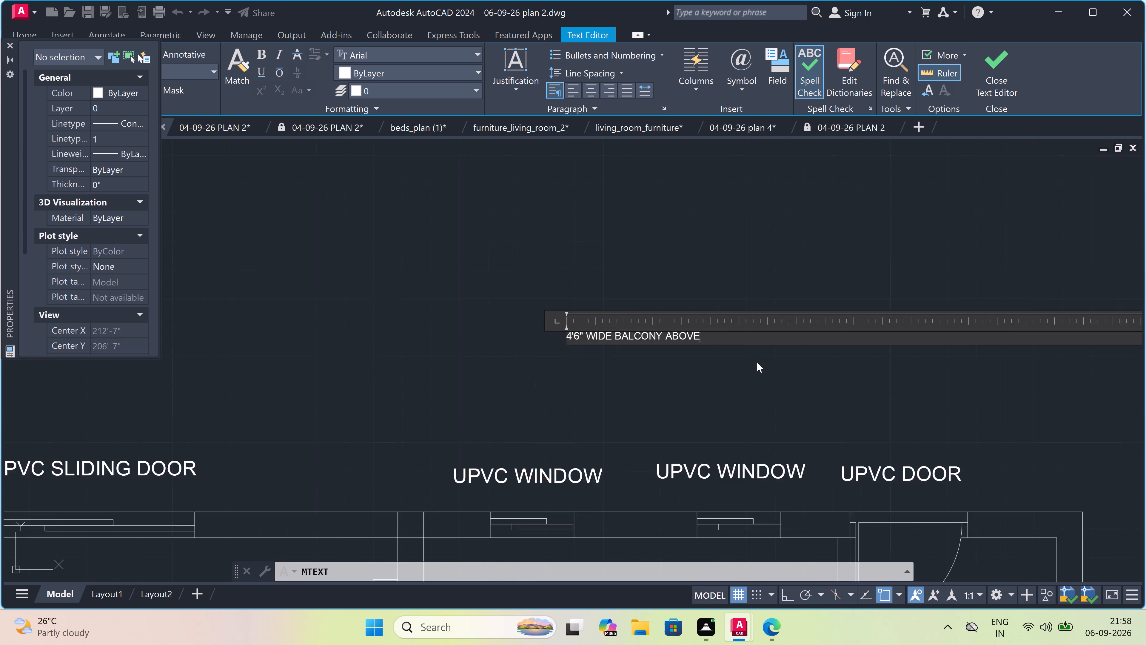
{"action": "left_click", "coordinate": [757, 362]}
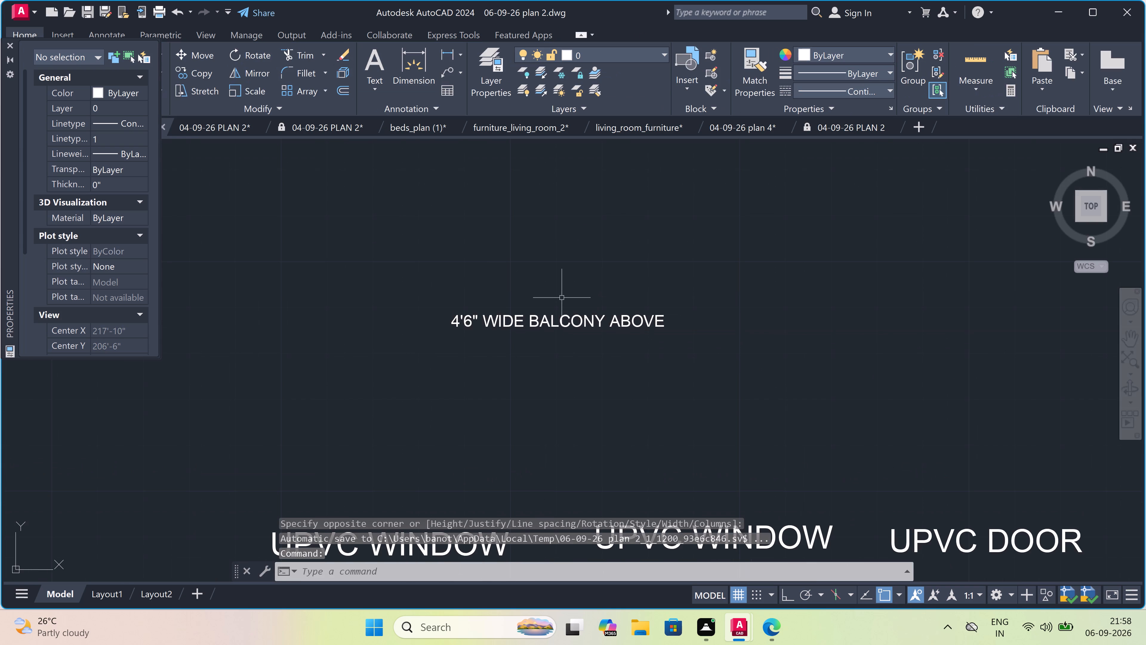
Set the text height of the 4'6" WIDE BALCONY ABOVE label to 8".
{"action": "left_click_drag", "start_coordinate": [577, 322], "coordinate": [576, 319]}
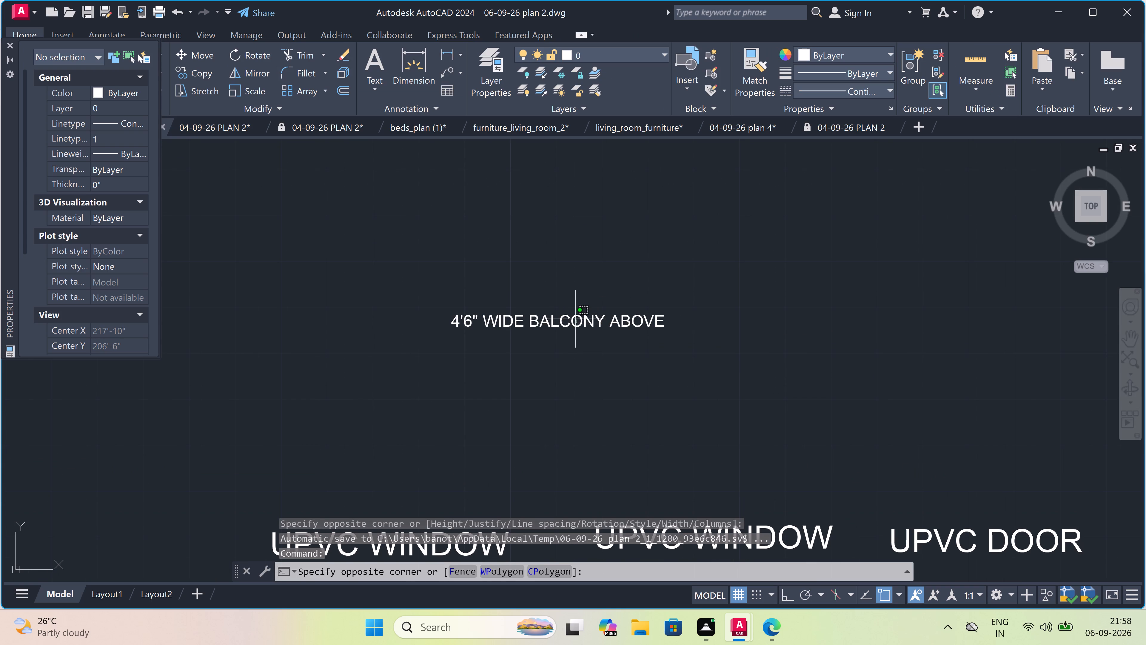
{"action": "left_click", "coordinate": [575, 318]}
{"action": "left_click", "coordinate": [580, 317]}
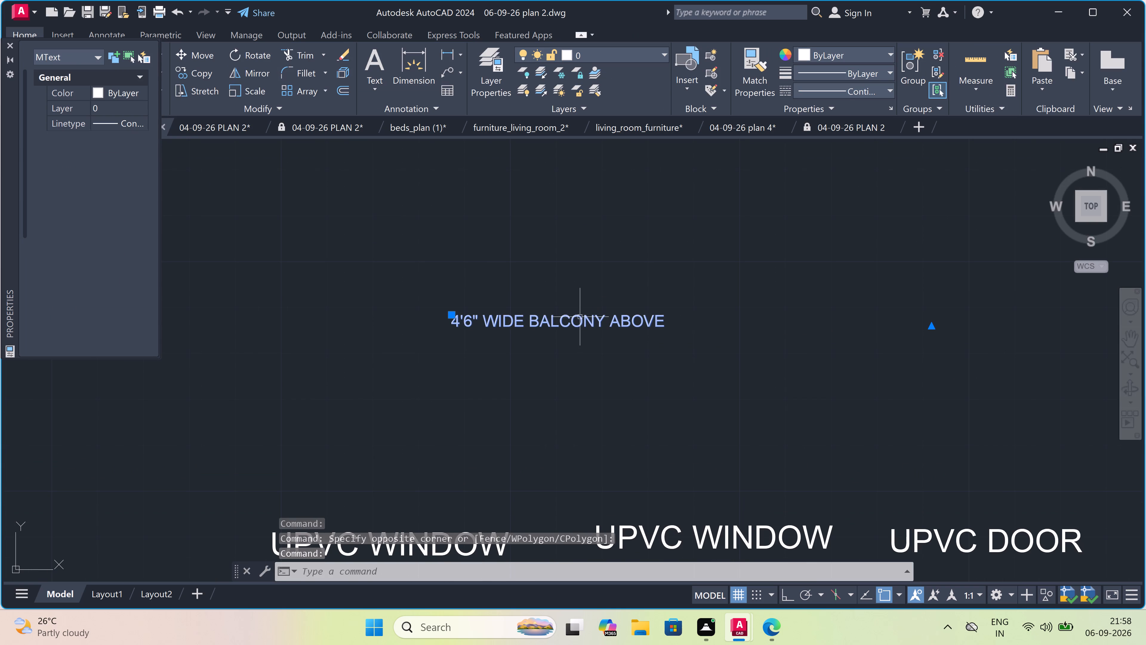
{"action": "left_click", "coordinate": [122, 338]}
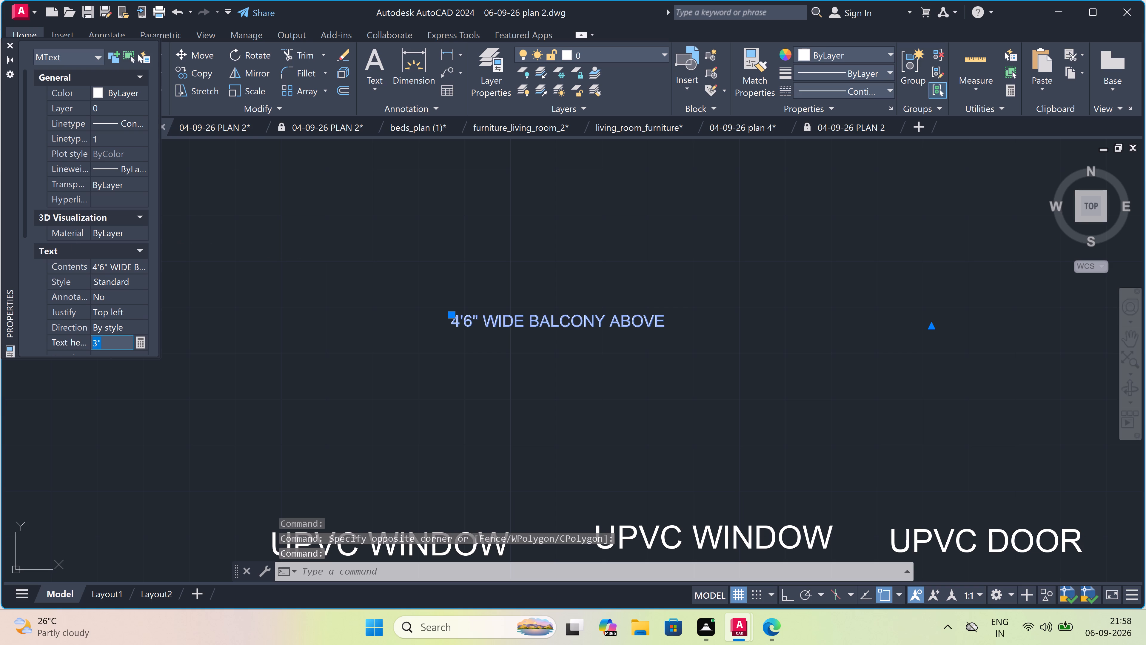
{"action": "key", "text": "BackSpace"}
{"action": "key", "text": "BackSpace"}
{"action": "key", "text": "8"}
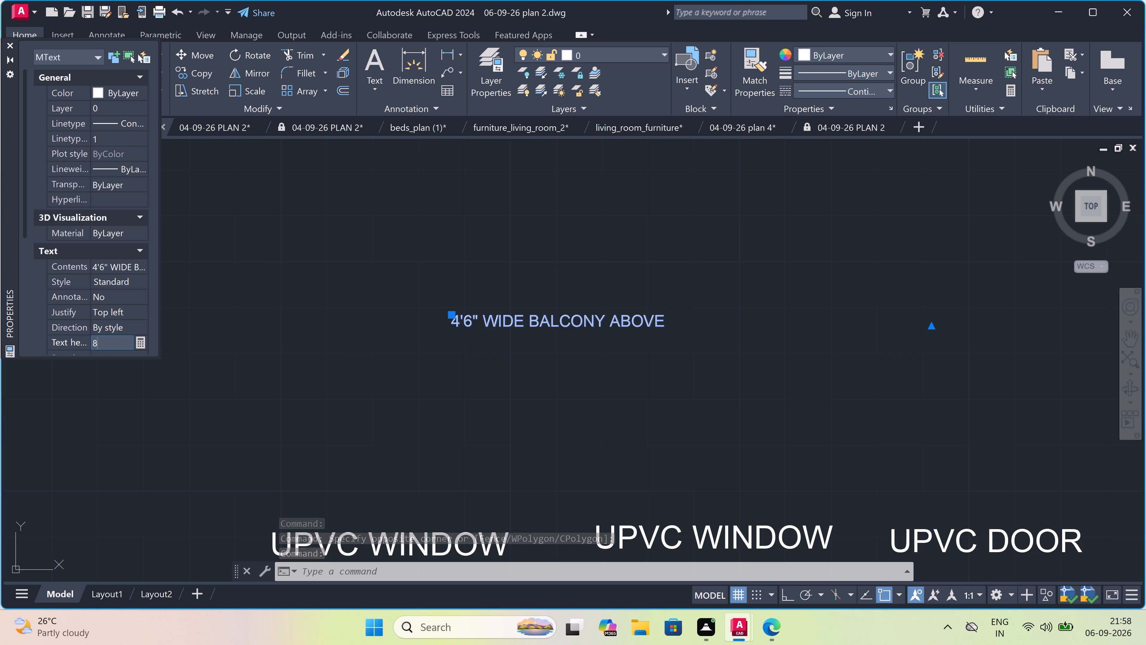
{"action": "key", "text": "shift+quotedbl"}
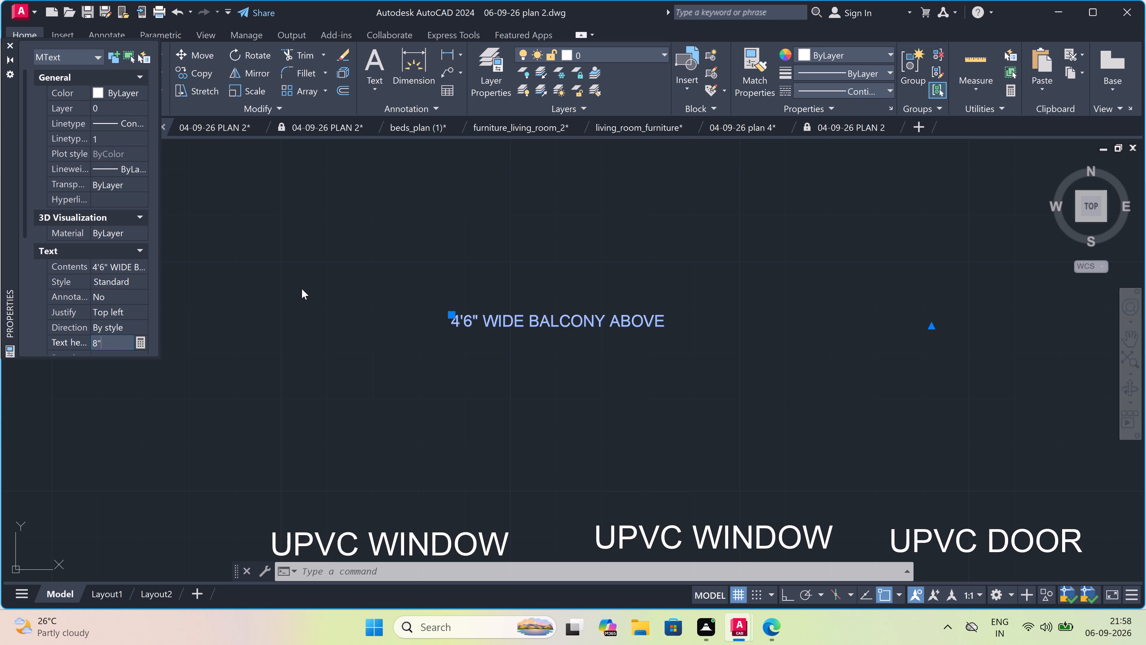
{"action": "left_click", "coordinate": [303, 289]}
{"action": "key", "text": "Escape"}
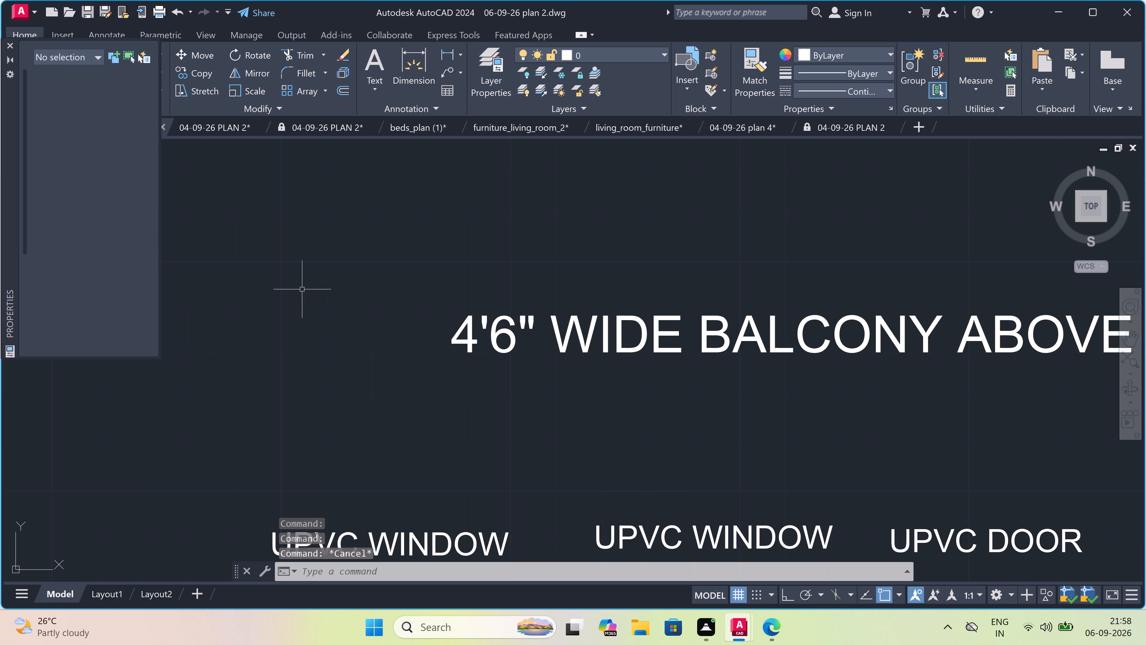
Move the "UPVC WINDOW" label above the first small window right of the bedroom to align with its neighbouring labels.
{"action": "scroll", "coordinate": [292, 277], "scroll_direction": "down", "scroll_amount": 3}
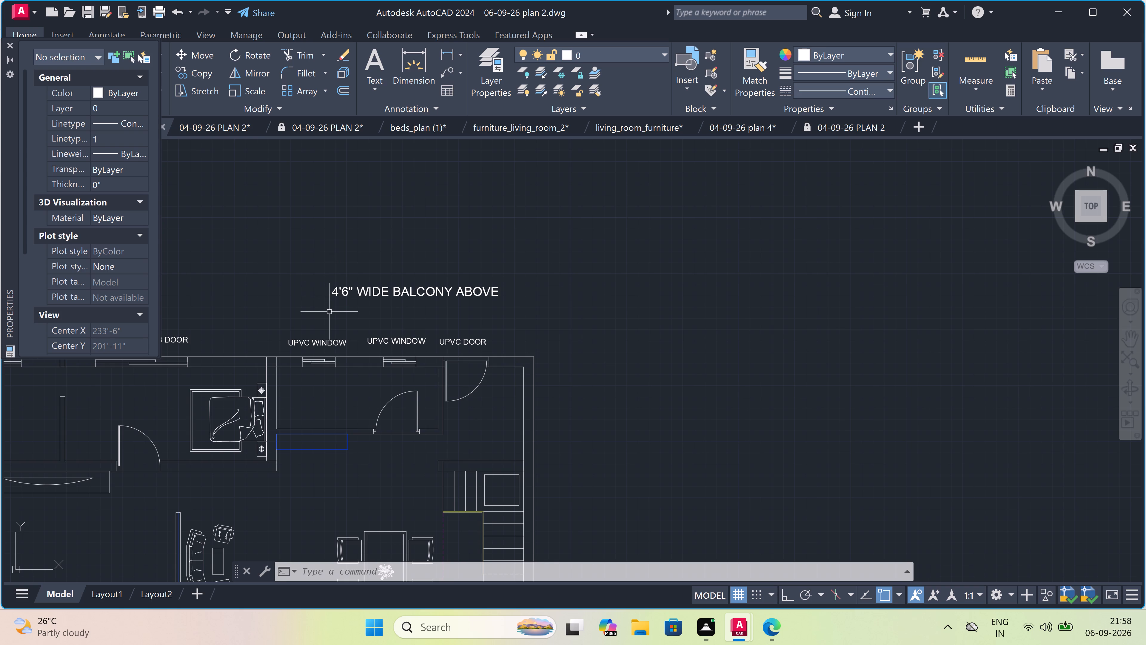
{"action": "scroll", "coordinate": [328, 316], "scroll_direction": "up", "scroll_amount": 2}
{"action": "scroll", "coordinate": [328, 316], "scroll_direction": "down", "scroll_amount": 2}
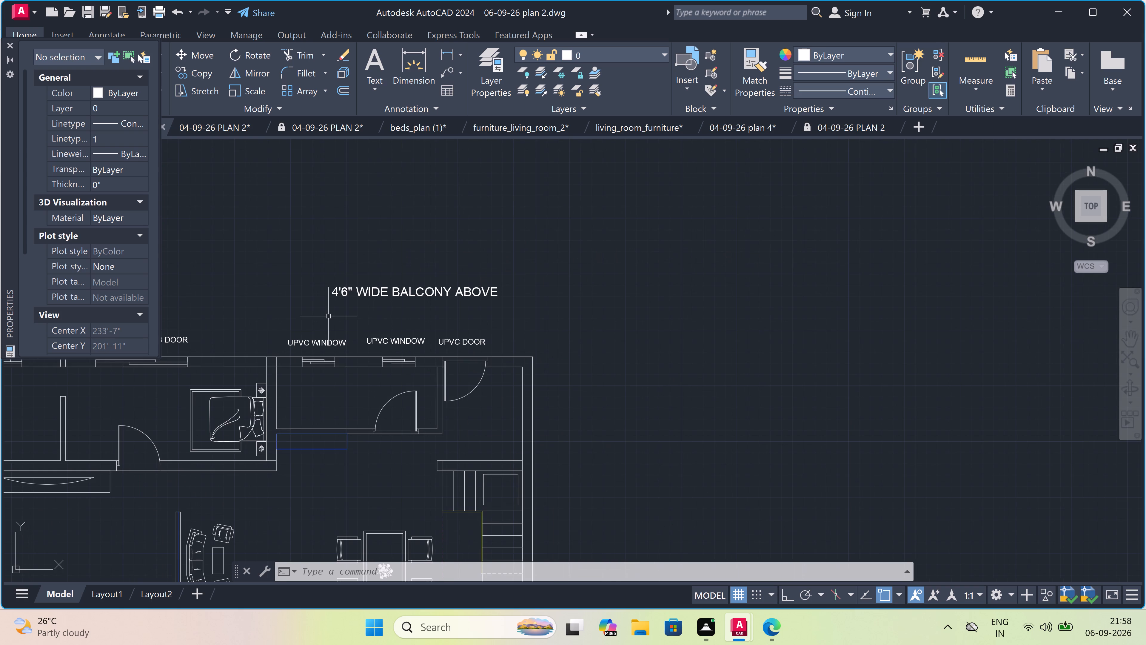
{"action": "left_click", "coordinate": [307, 345]}
{"action": "left_click", "coordinate": [199, 52]}
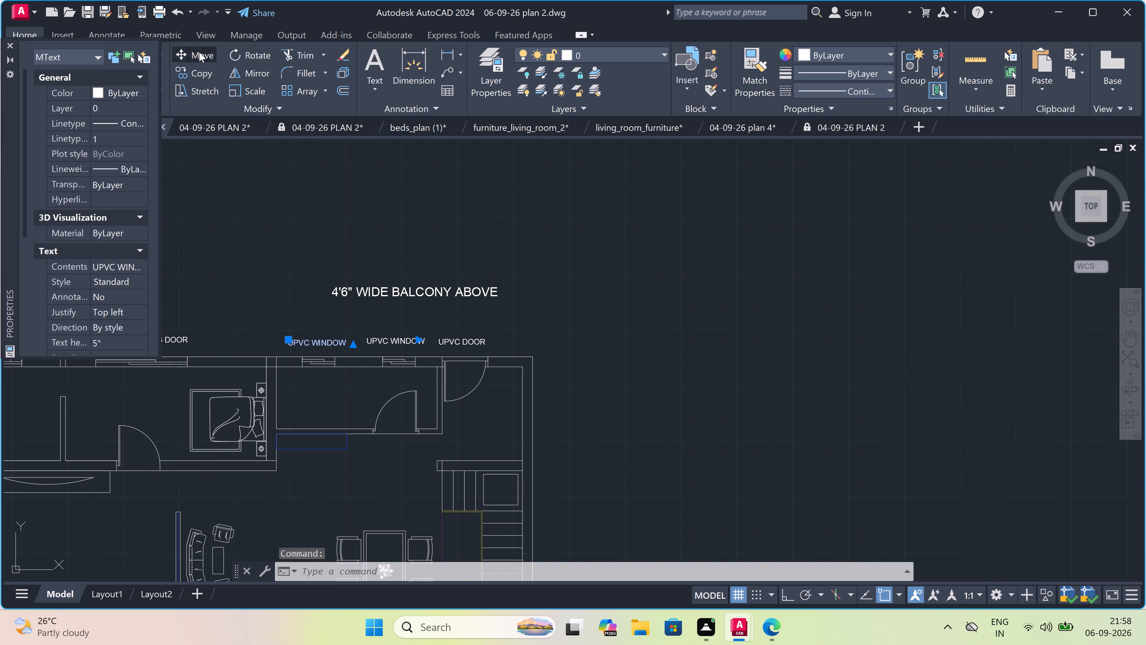
{"action": "scroll", "coordinate": [275, 278], "scroll_direction": "up", "scroll_amount": 1}
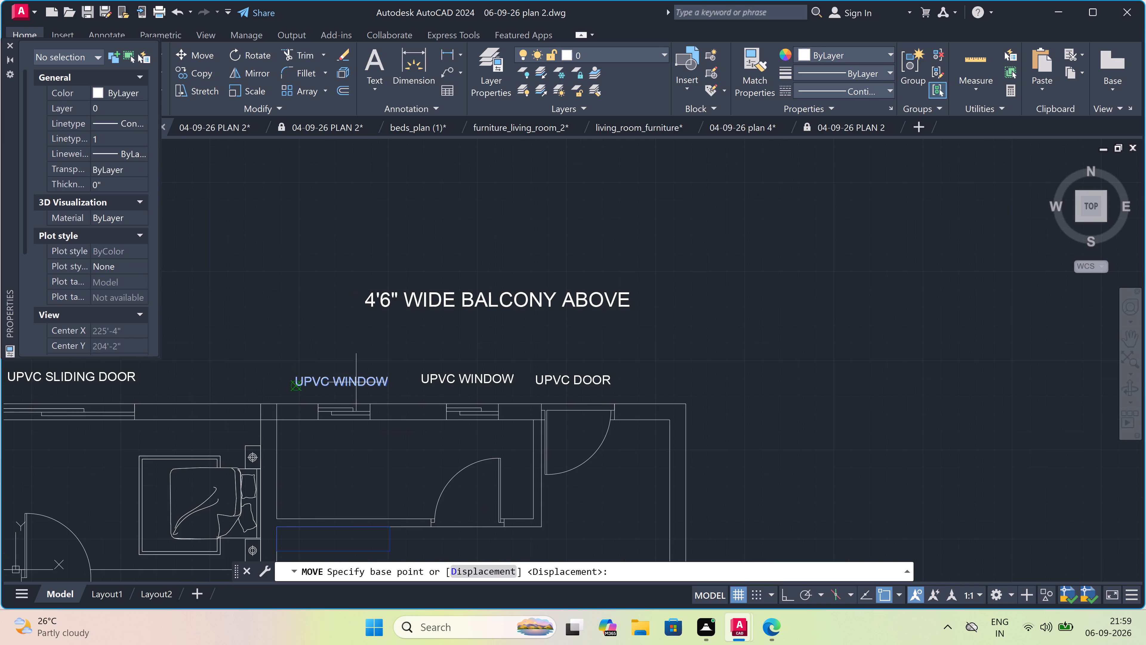
{"action": "left_click", "coordinate": [357, 382]}
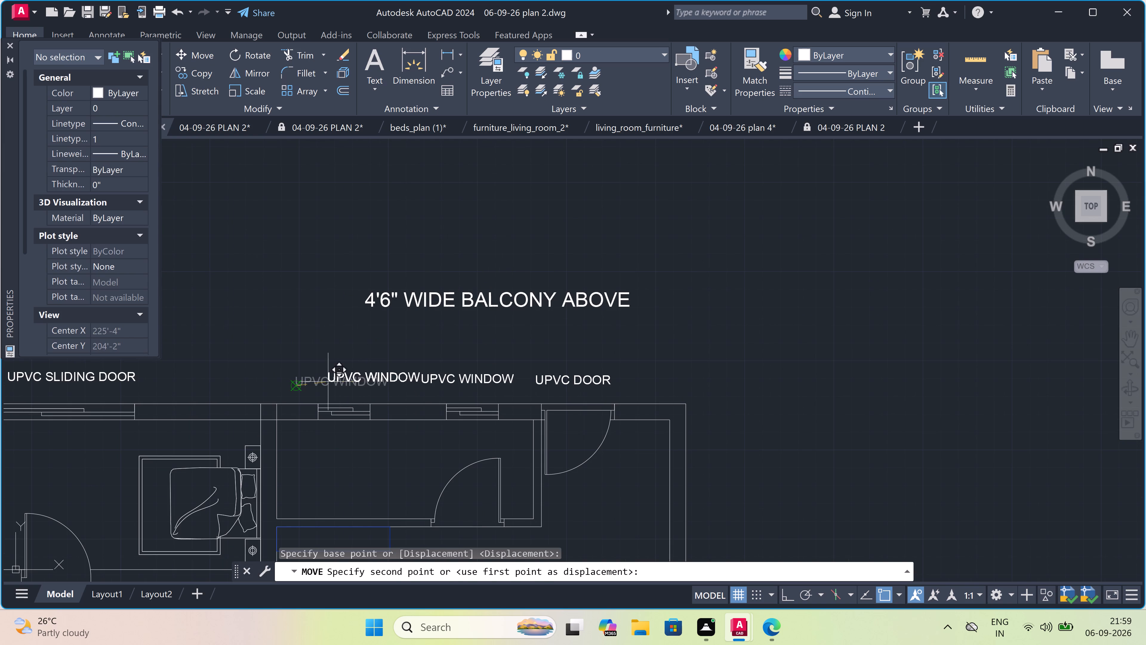